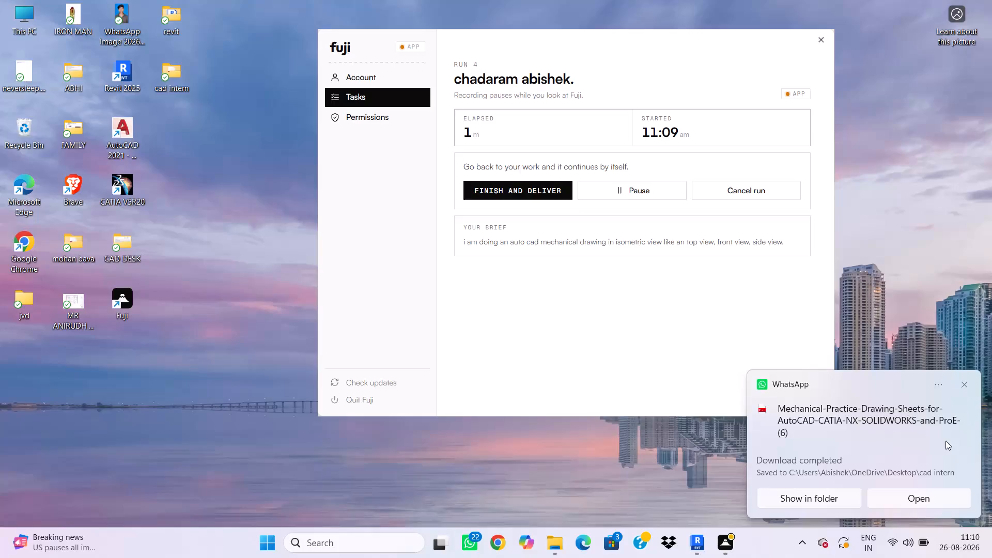
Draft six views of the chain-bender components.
Dismiss the WhatsApp download notification for the mechanical practice drawing sheets.
left_click(962, 382)
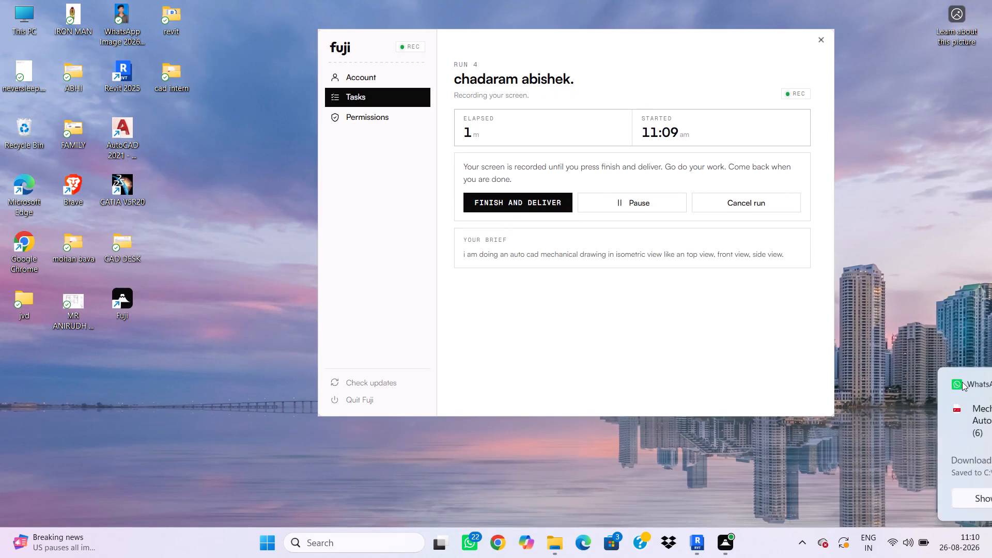
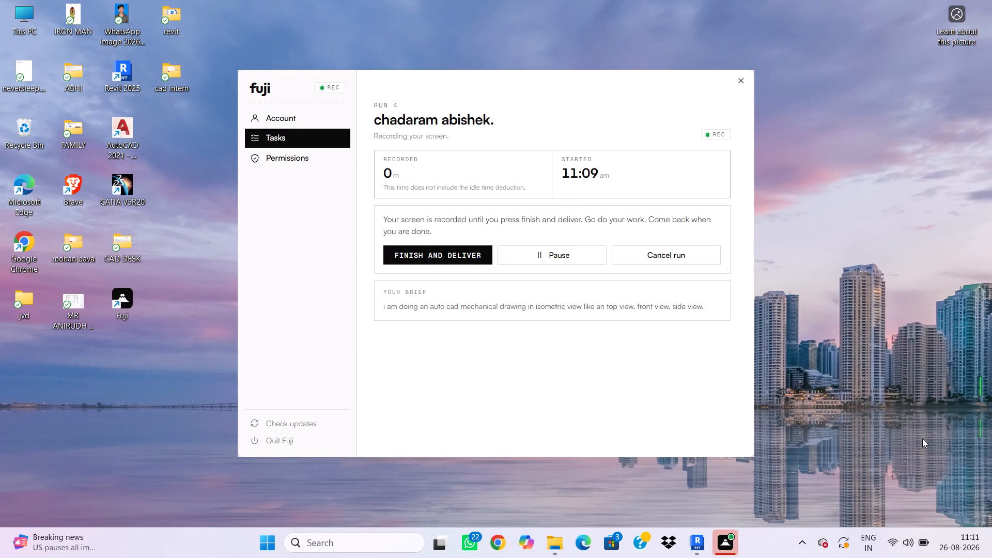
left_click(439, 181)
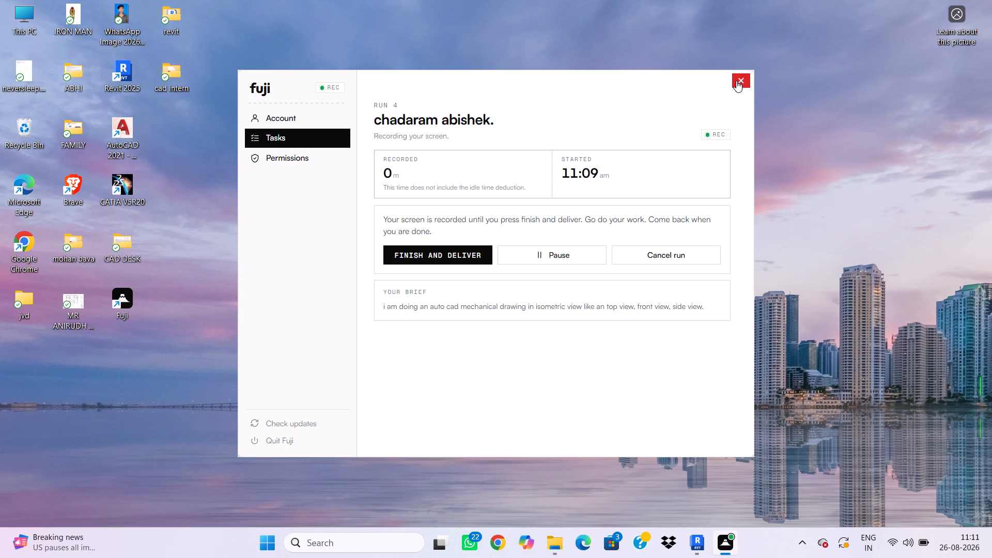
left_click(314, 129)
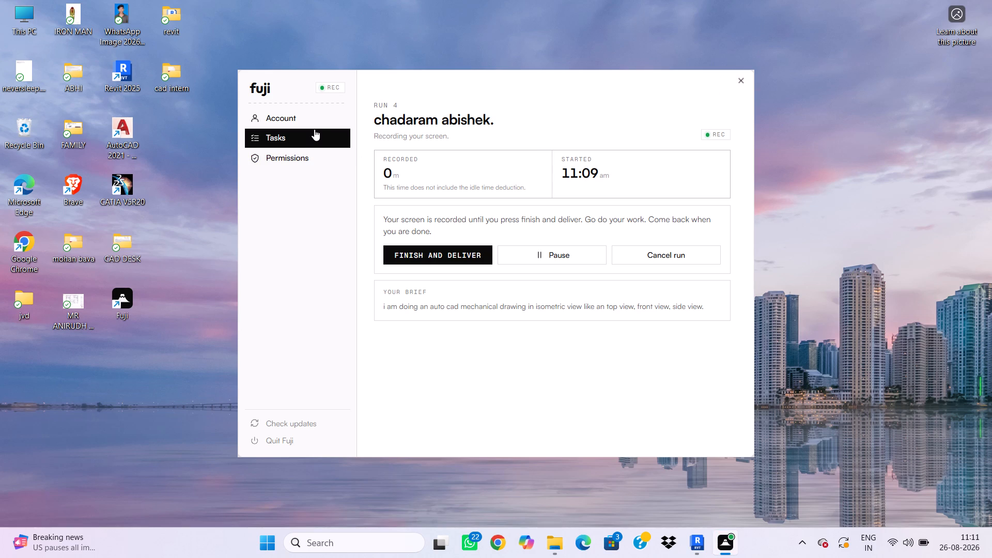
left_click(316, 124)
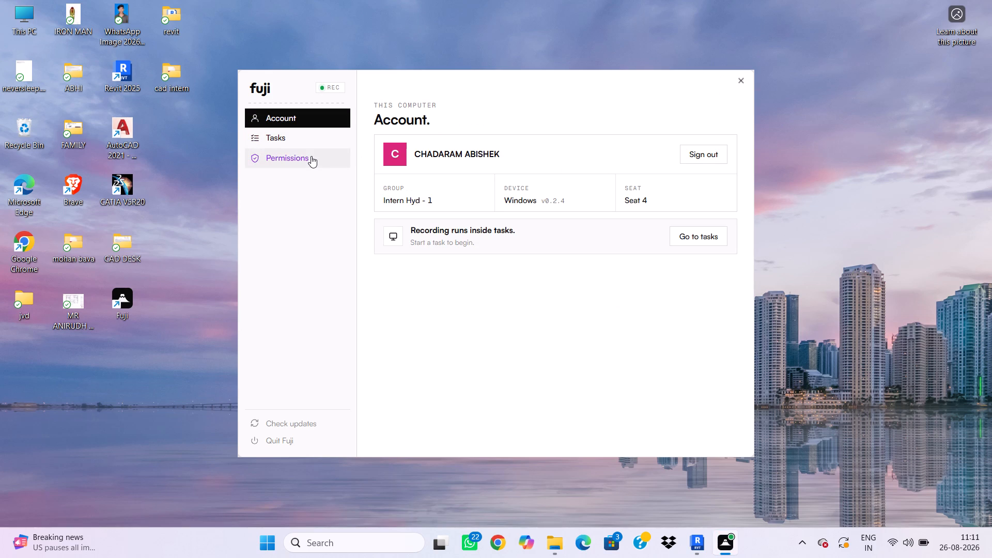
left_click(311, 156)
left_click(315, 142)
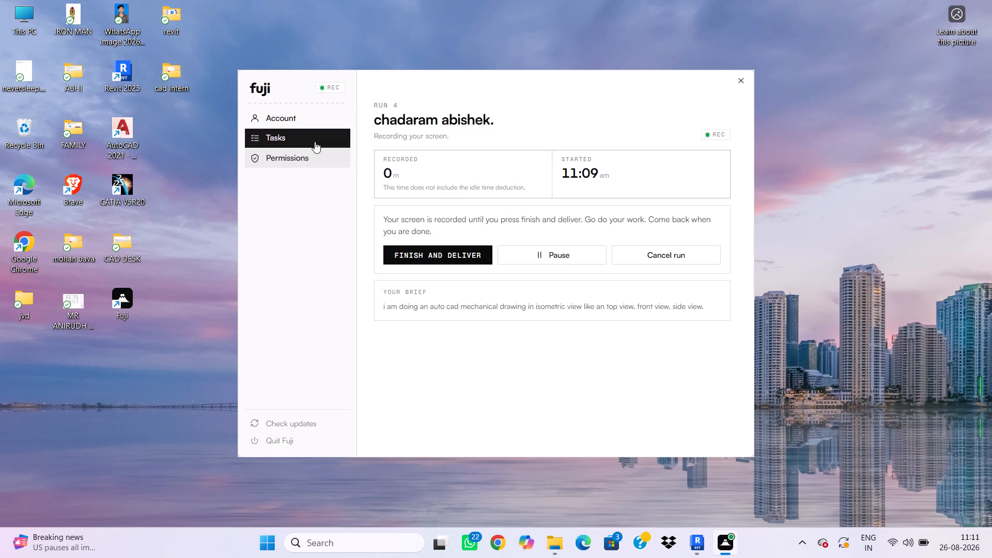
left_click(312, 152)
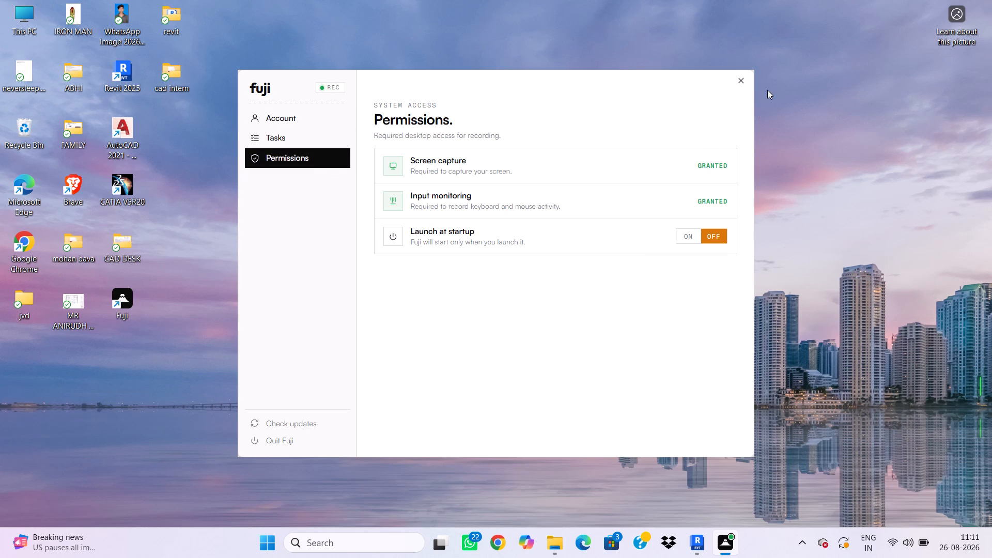
Close the Fuji recorder window to reveal the desktop.
left_click(742, 76)
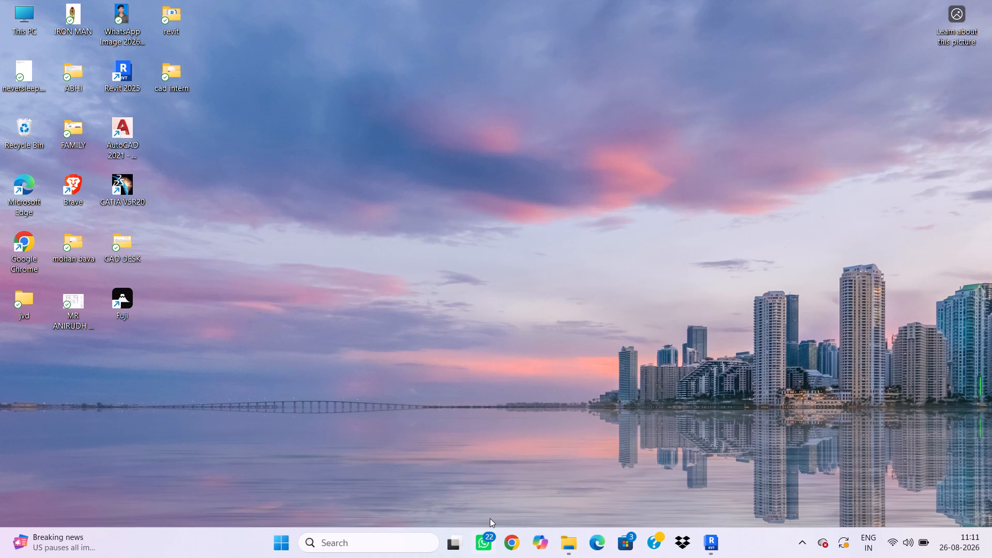
Launch AutoCAD 2021 - English through Windows search and start a new blank drawing.
left_click(346, 547)
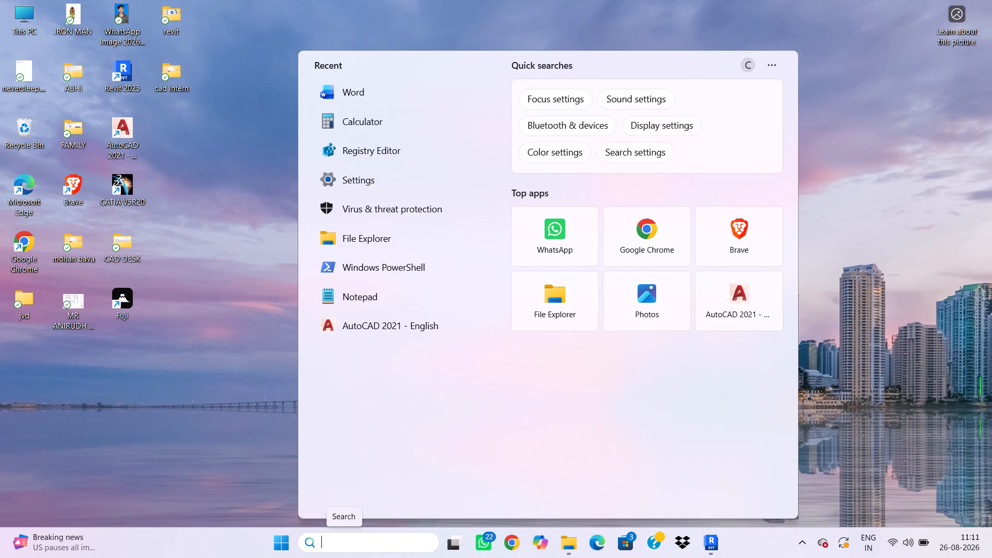
type("aut")
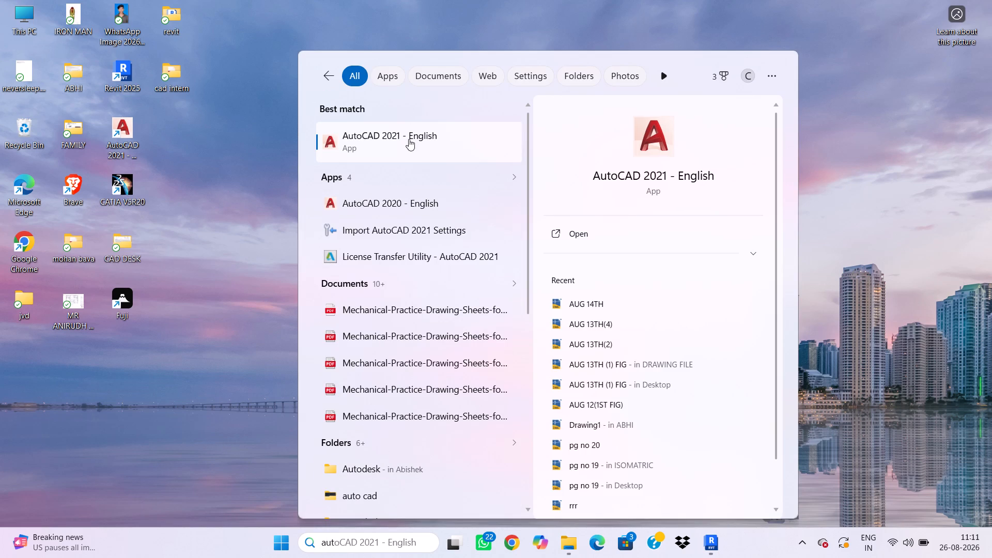
left_click(409, 139)
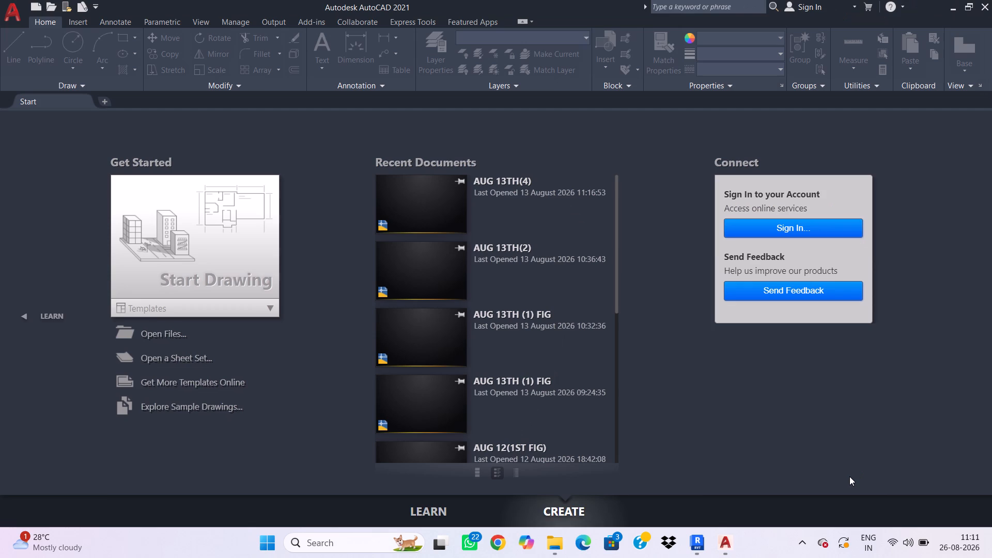
left_click(238, 231)
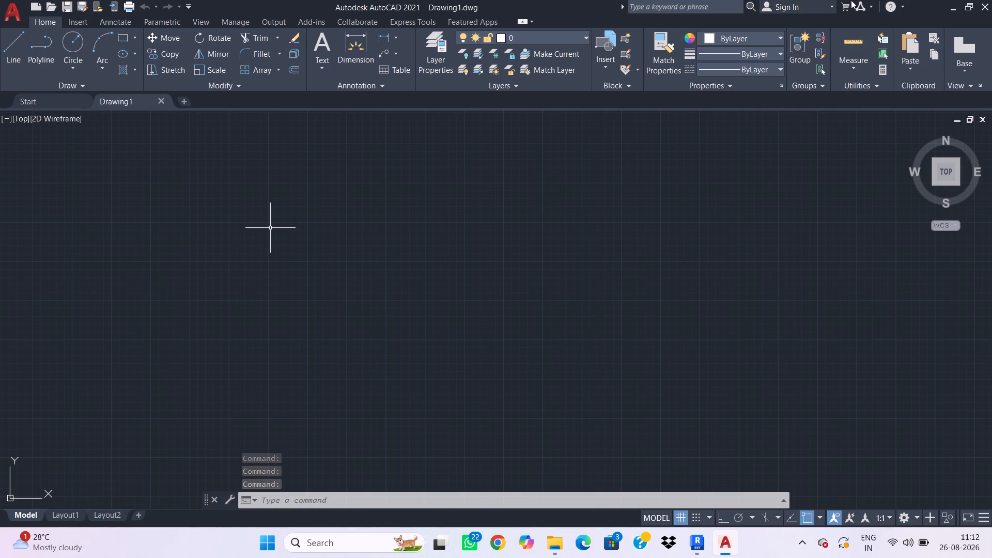
Minimize AutoCAD, open the mechanical practice sheet PDF numbered (2) from the desktop's cad intern folder and maximize its window.
left_click(949, 2)
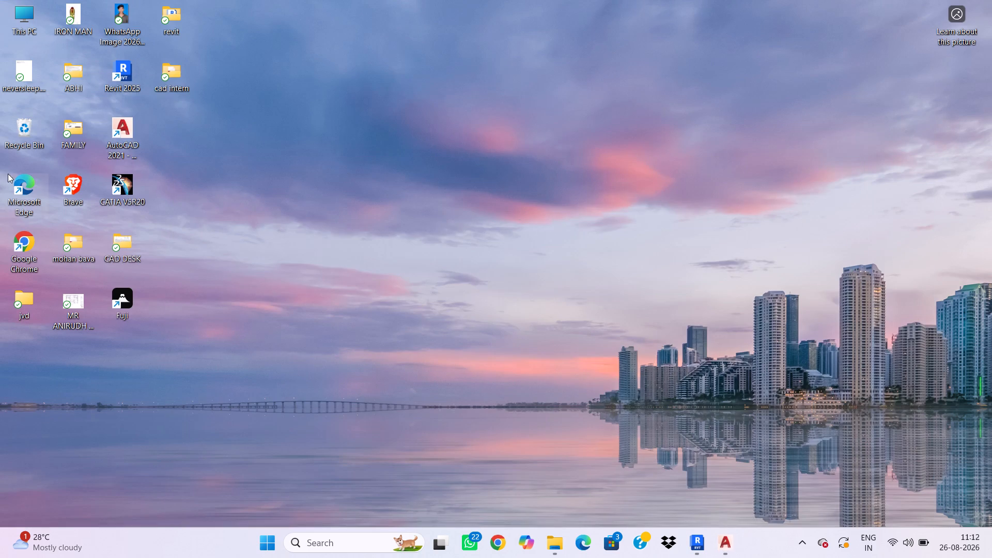
double_click(173, 69)
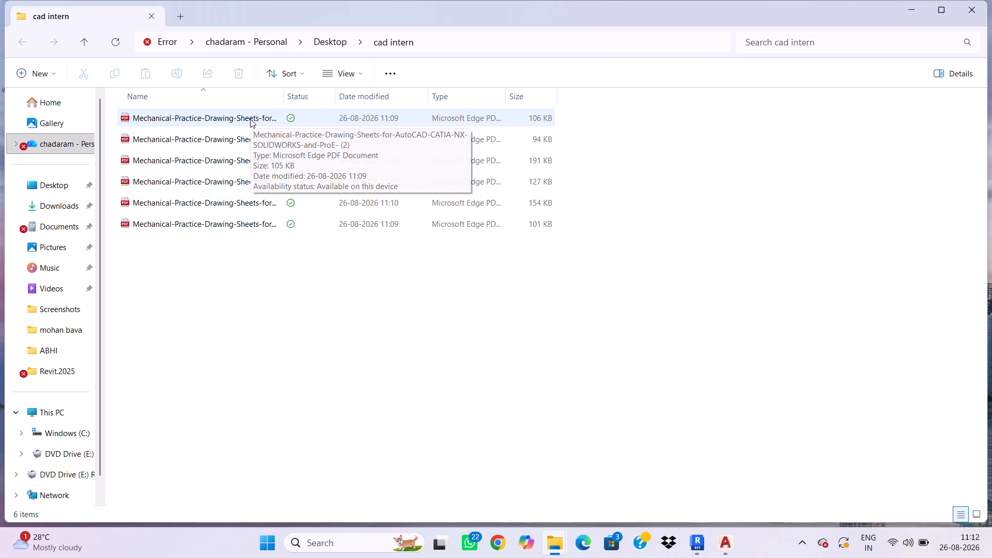
double_click(250, 119)
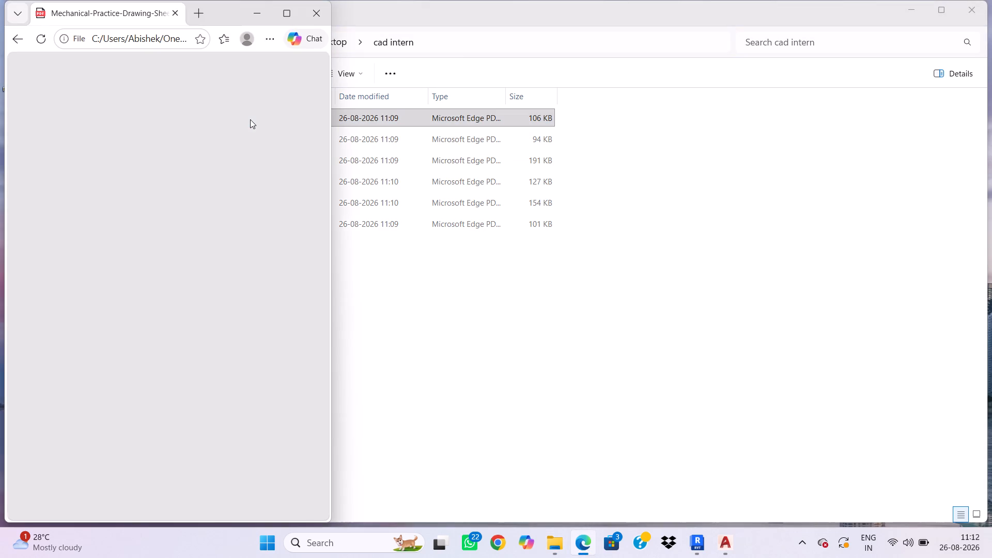
left_click(282, 15)
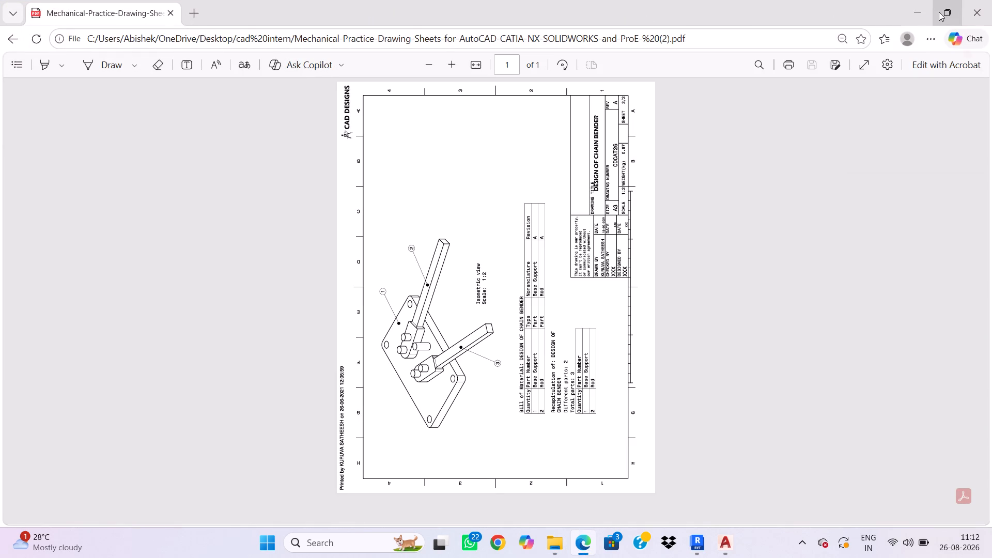
Rotate the chain bender sheet upright and enlarge it to examine the isometric view, bill of material and title block.
left_click(565, 60)
scroll(464, 184, "up", 3)
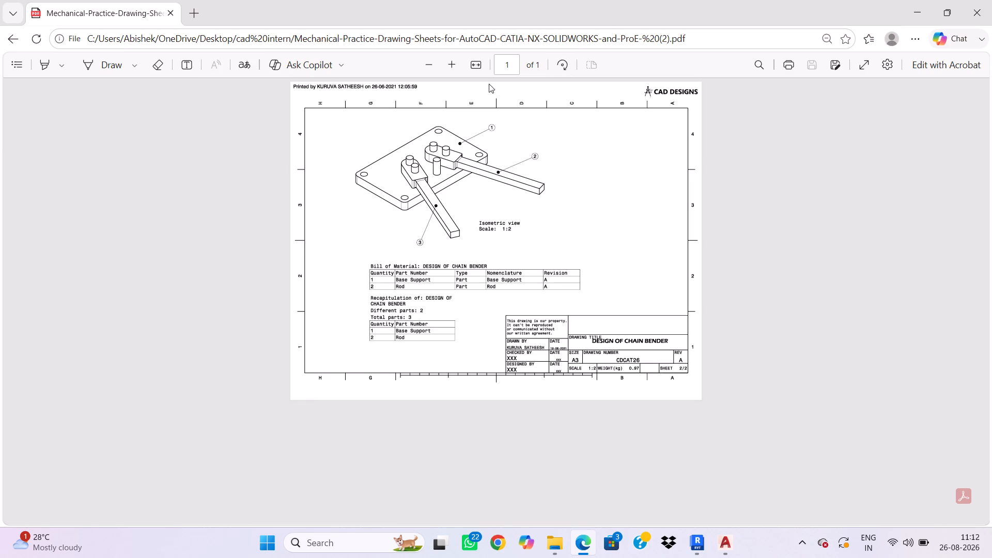
double_click(451, 67)
left_click(451, 67)
double_click(451, 67)
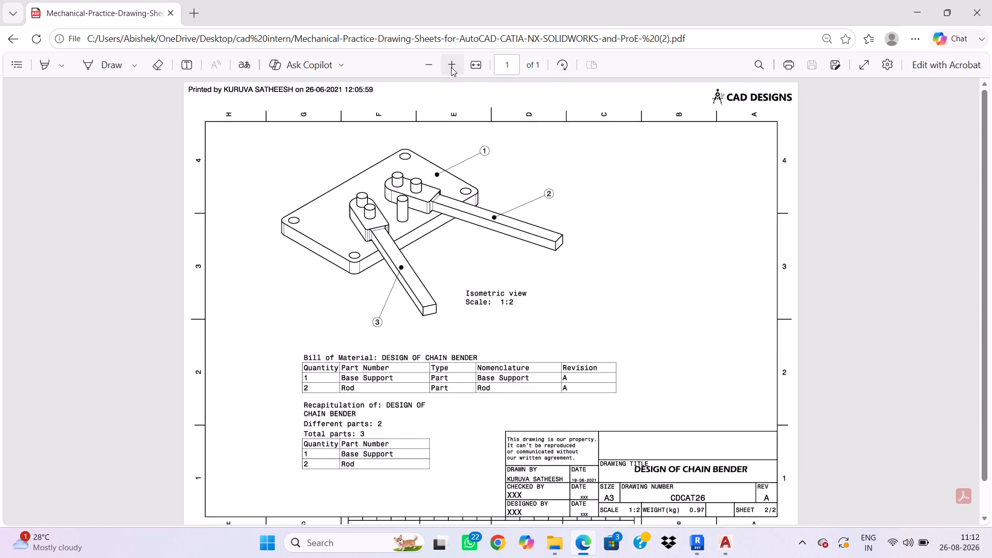
scroll(440, 328, "up", 2)
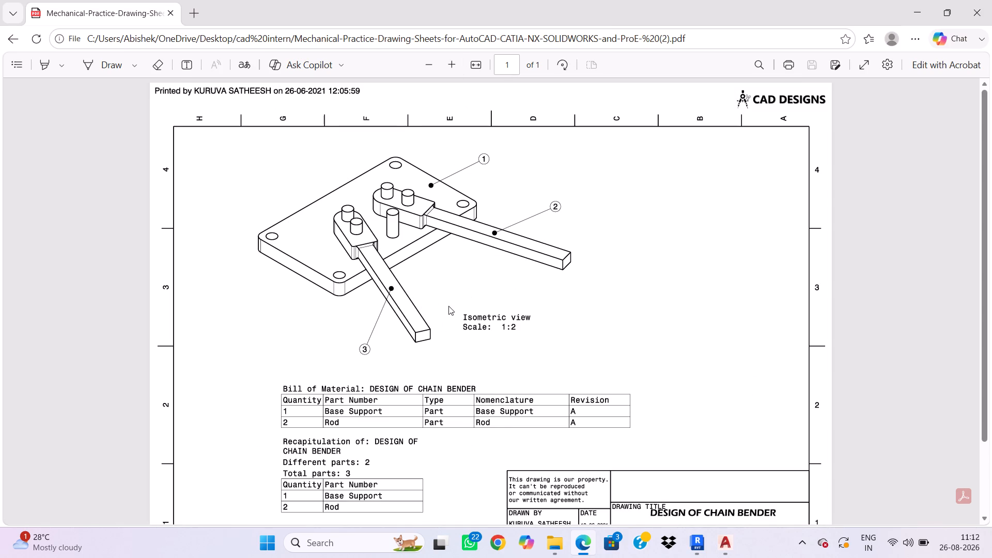
scroll(443, 328, "down", 2)
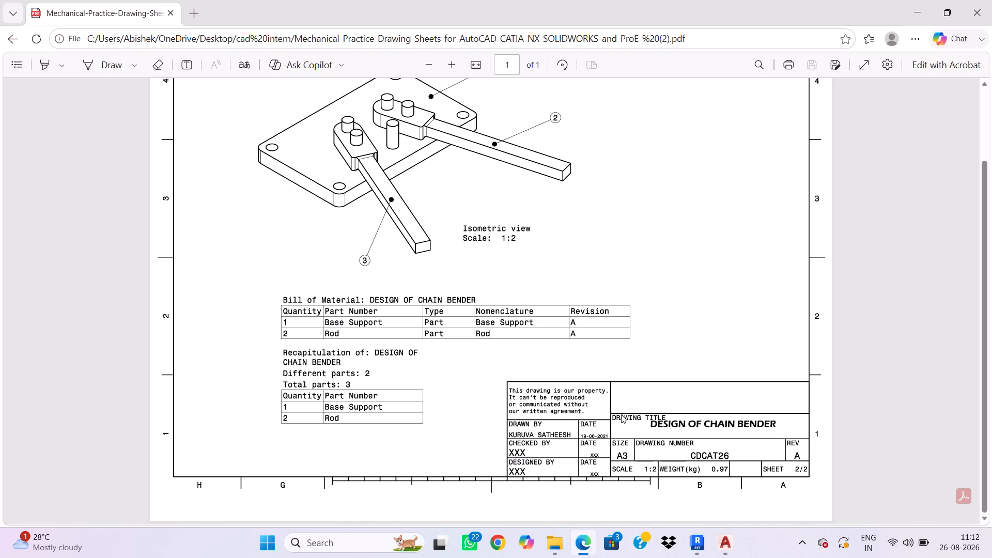
scroll(621, 414, "up", 1)
scroll(482, 353, "up", 3)
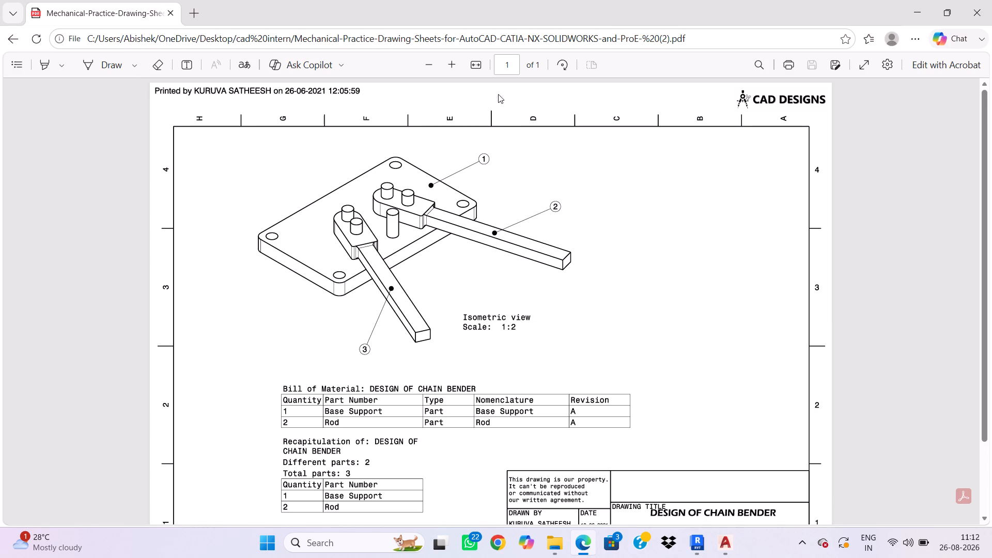
Open practice sheet (3) from the cad intern folder and examine the dimensioned views of the chain bender's rod and base plate.
left_click(924, 10)
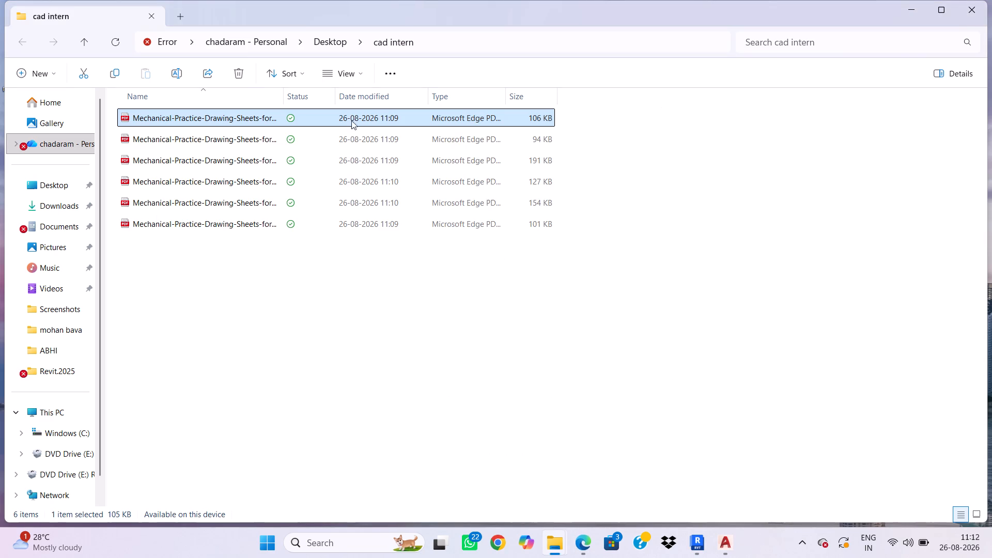
double_click(355, 135)
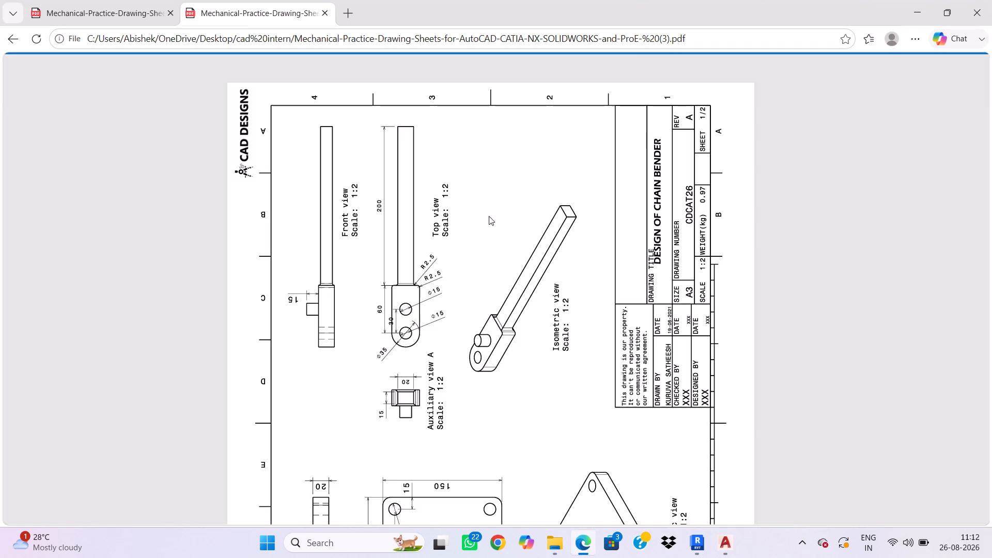
scroll(500, 229, "up", 2)
scroll(504, 241, "down", 4)
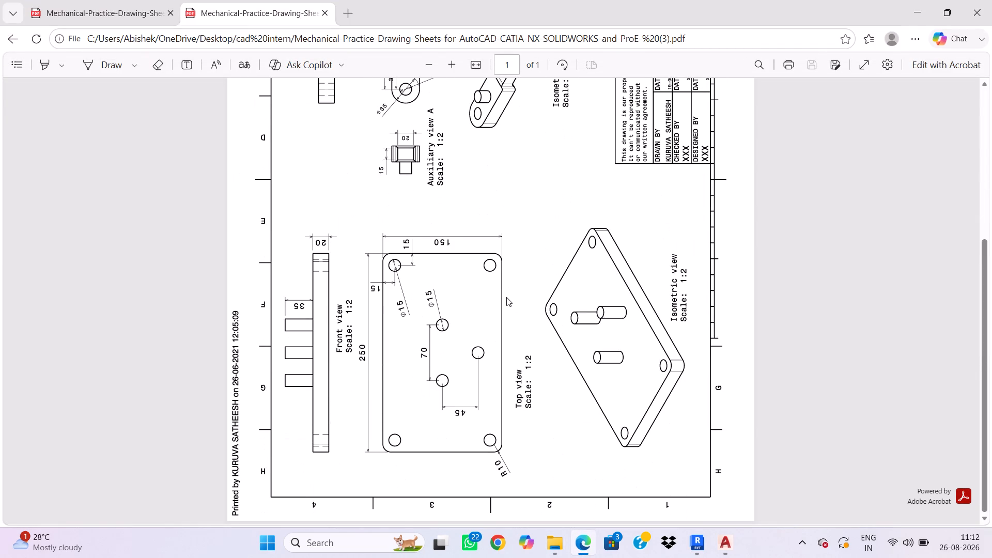
scroll(518, 318, "up", 4)
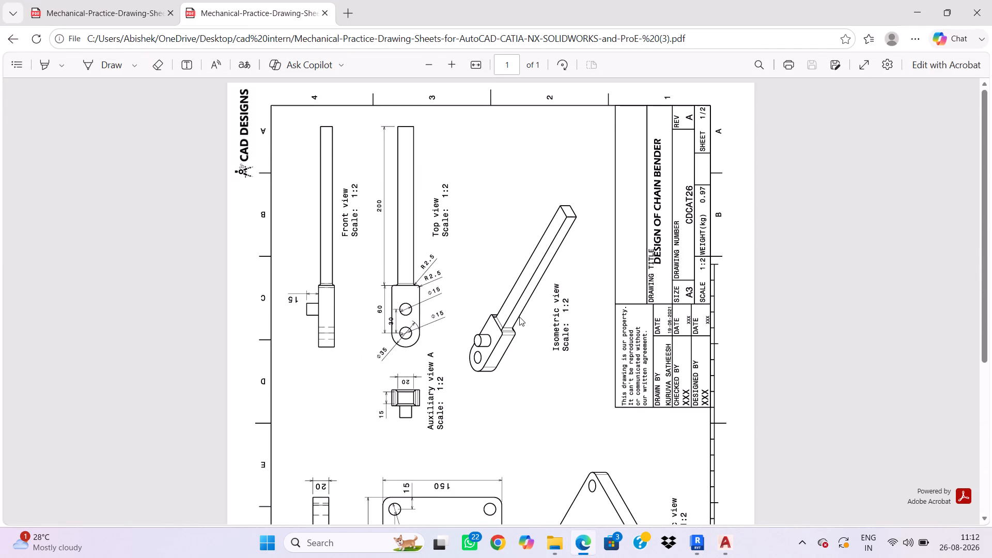
scroll(519, 317, "down", 4)
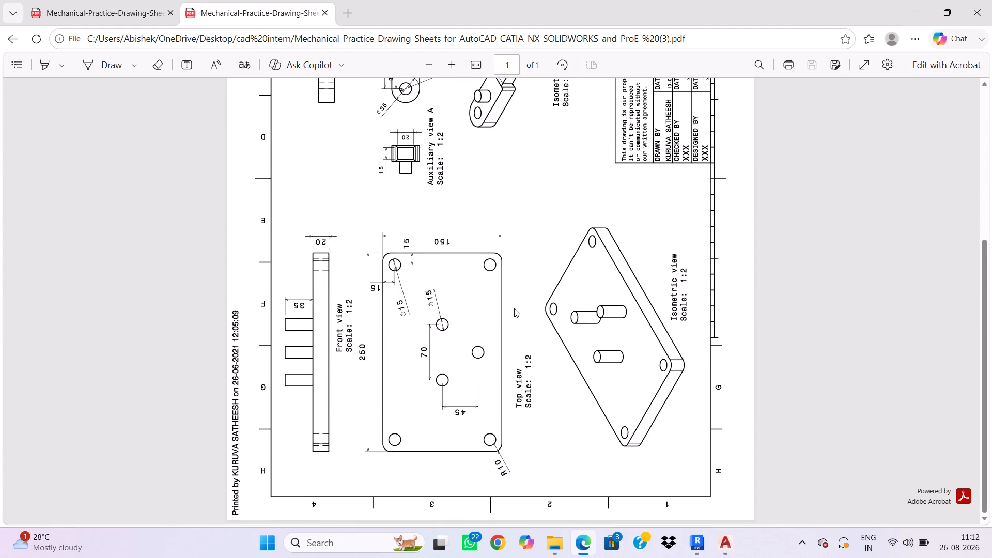
scroll(545, 282, "up", 2)
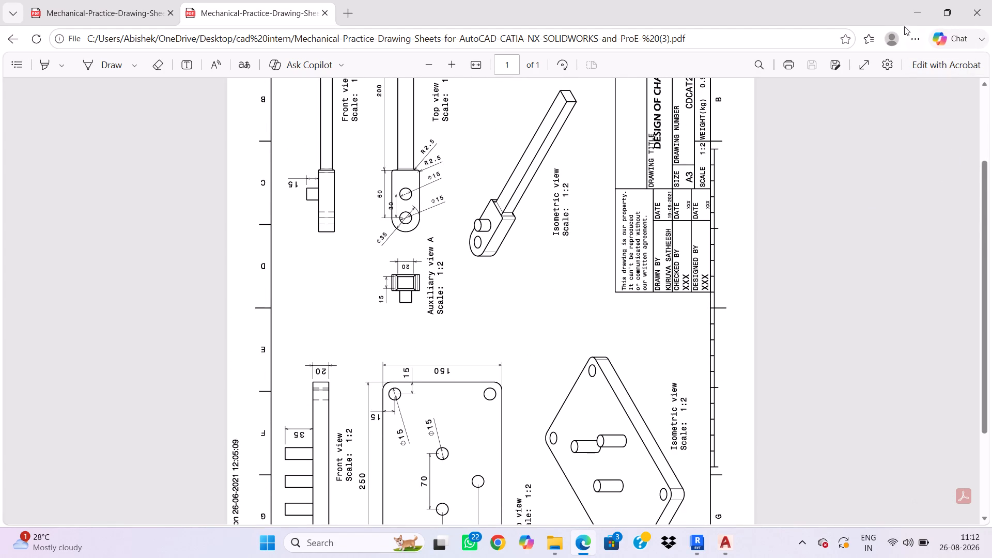
Open practice sheets (4), (5) and (6) from the cad intern folder in separate browser tabs.
left_click(907, 11)
left_click(351, 172)
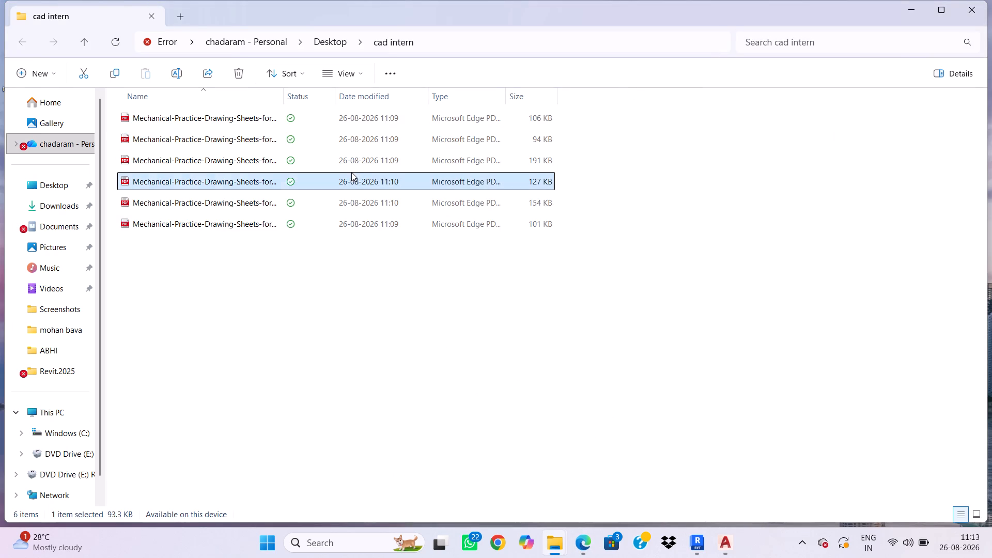
double_click(352, 162)
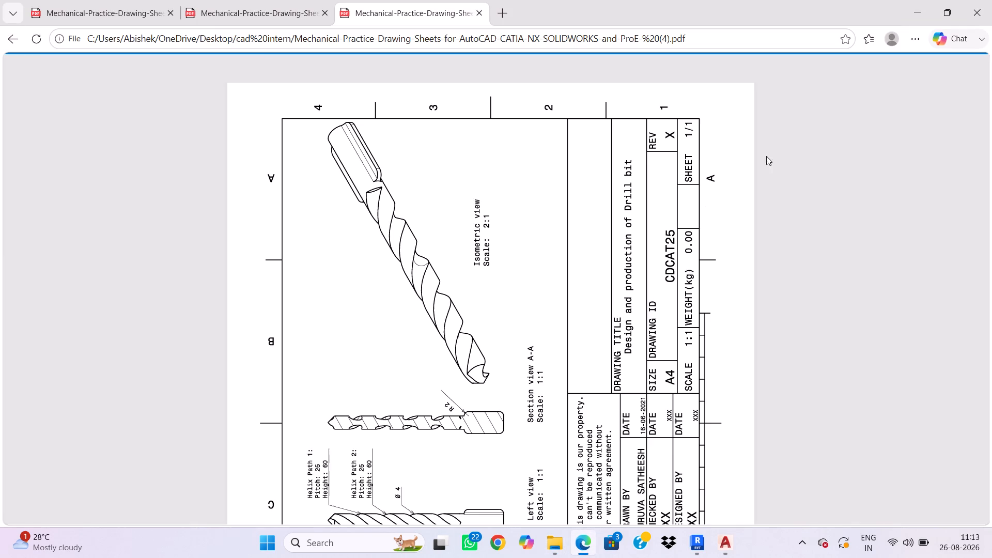
left_click(924, 13)
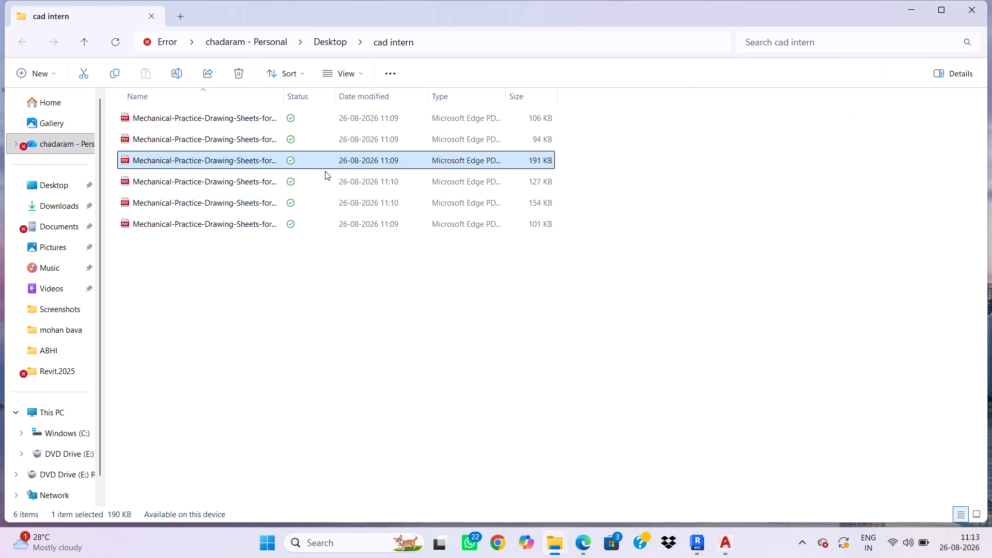
double_click(328, 178)
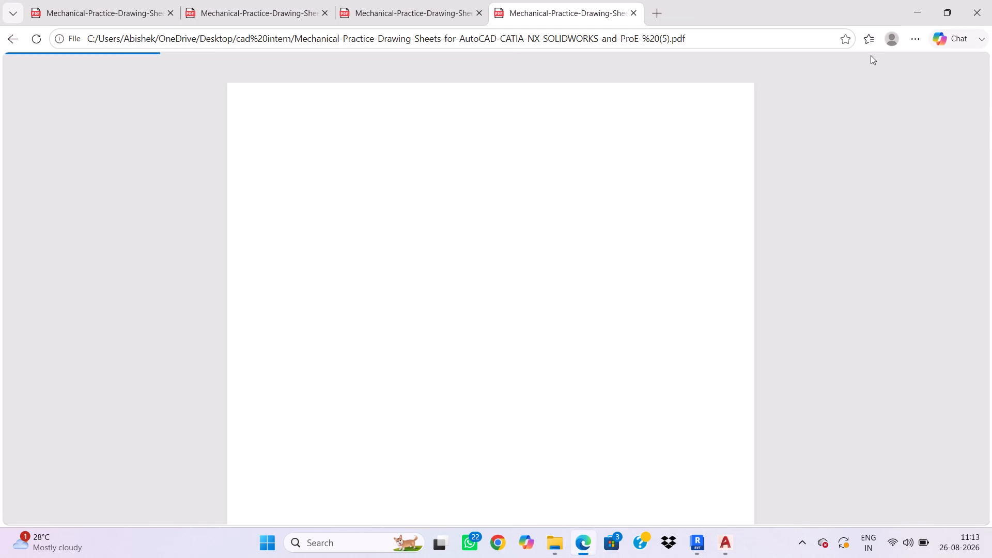
left_click(910, 8)
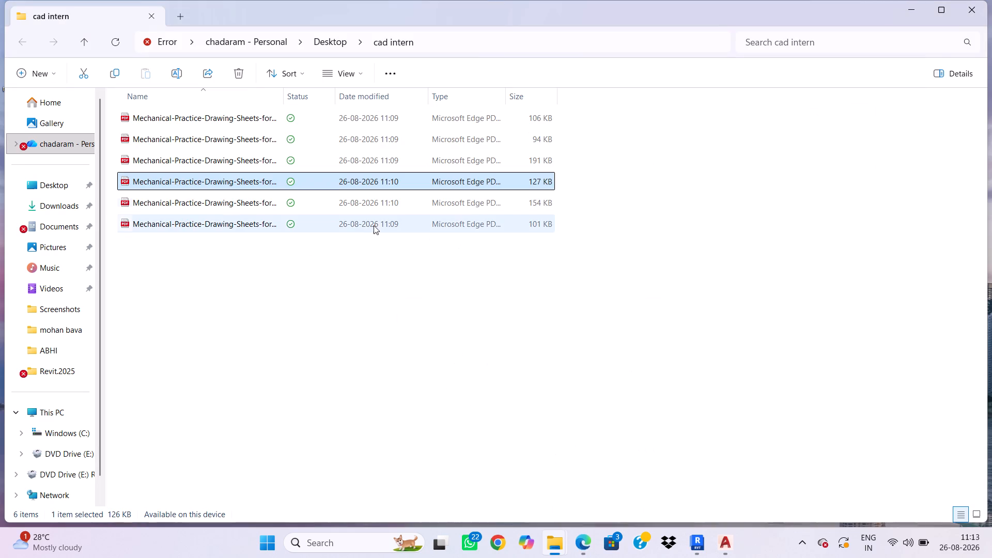
double_click(370, 204)
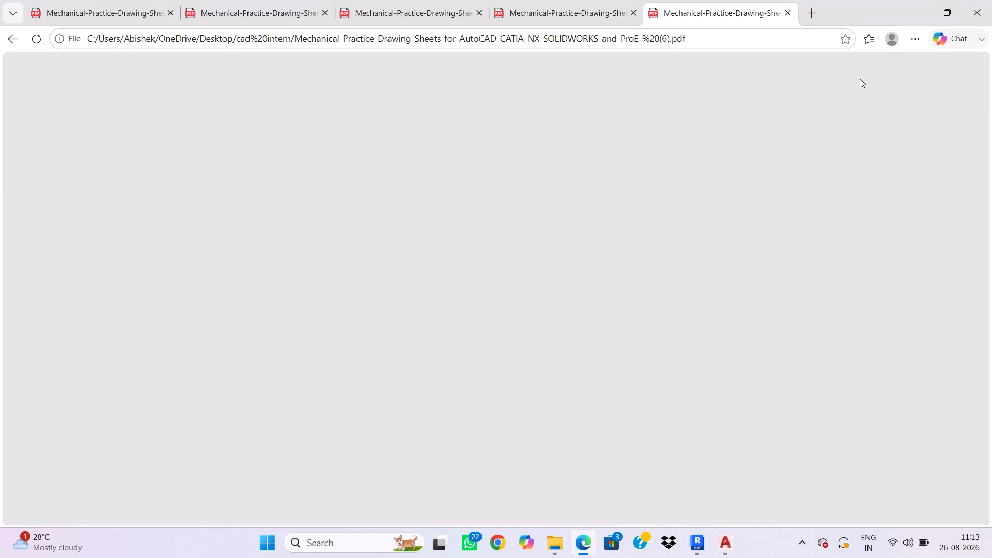
Open the unnumbered practice sheet from the cad intern folder, rotate it upright and examine the bracket's section, front and isometric views.
left_click(895, 15)
left_click(916, 12)
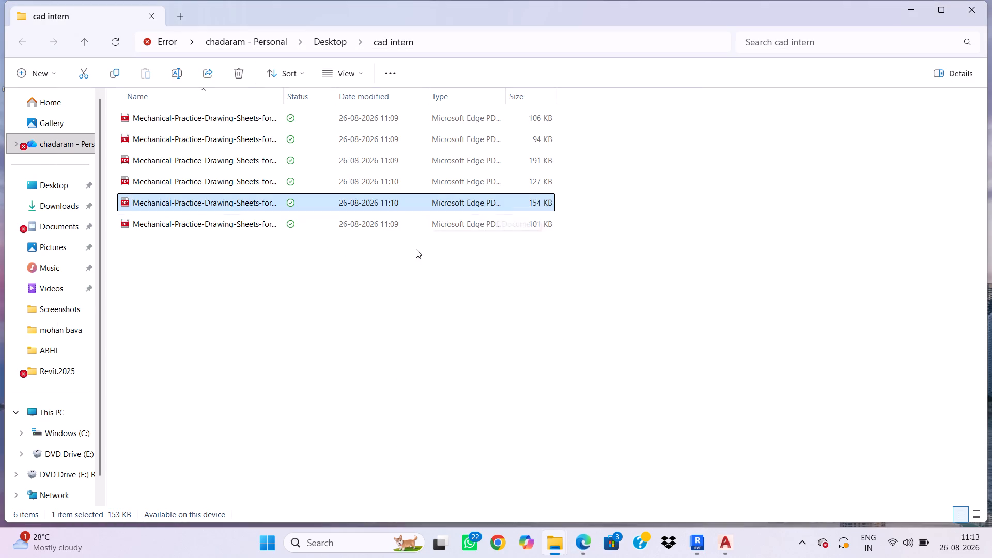
double_click(415, 224)
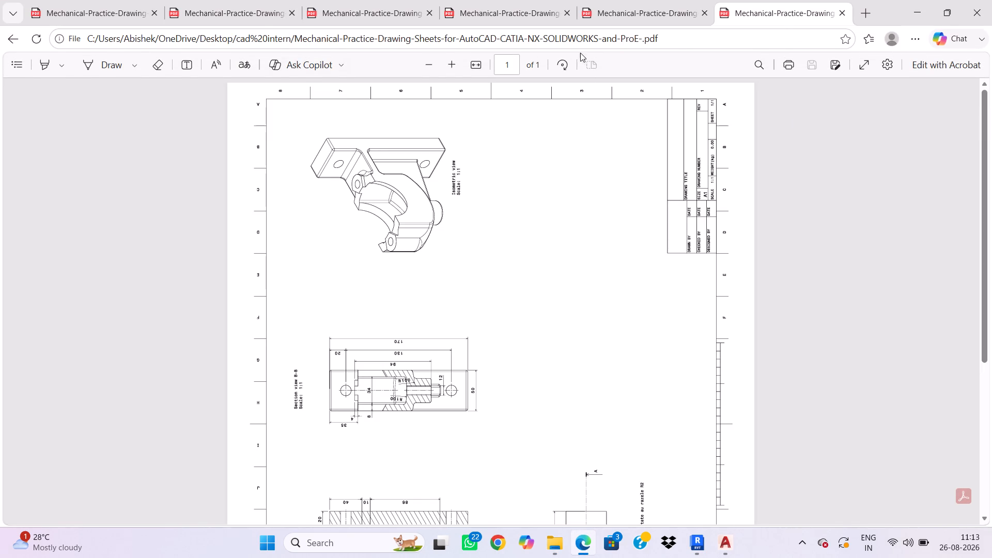
left_click(571, 59)
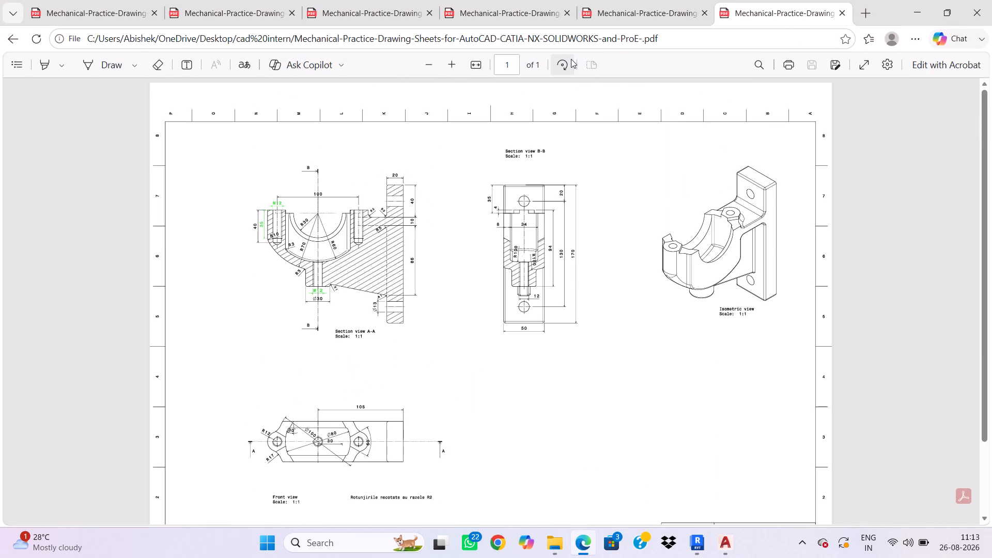
scroll(563, 254, "down", 3)
scroll(562, 261, "up", 2)
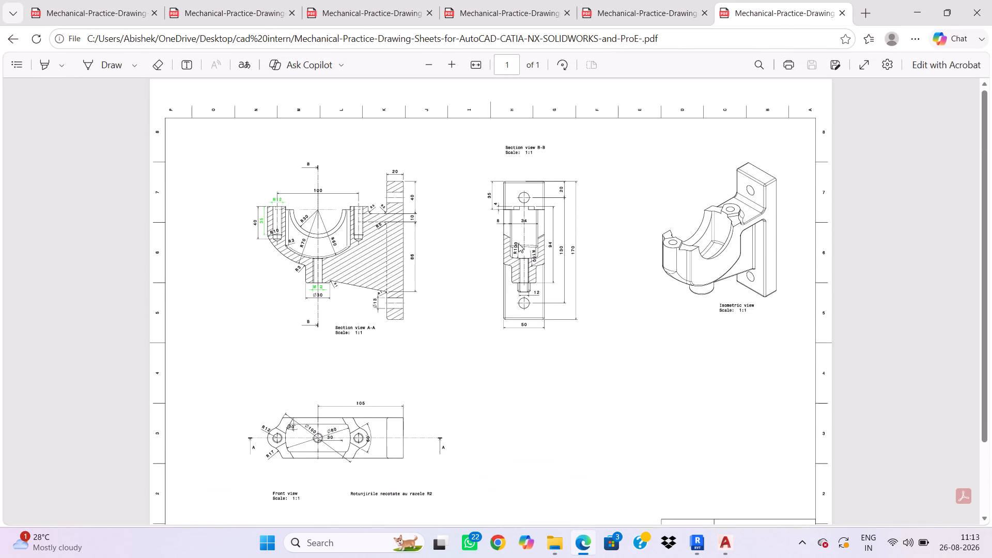
Rotate practice sheets (5), (4) and (3) upright in their browser tabs.
left_click(490, 21)
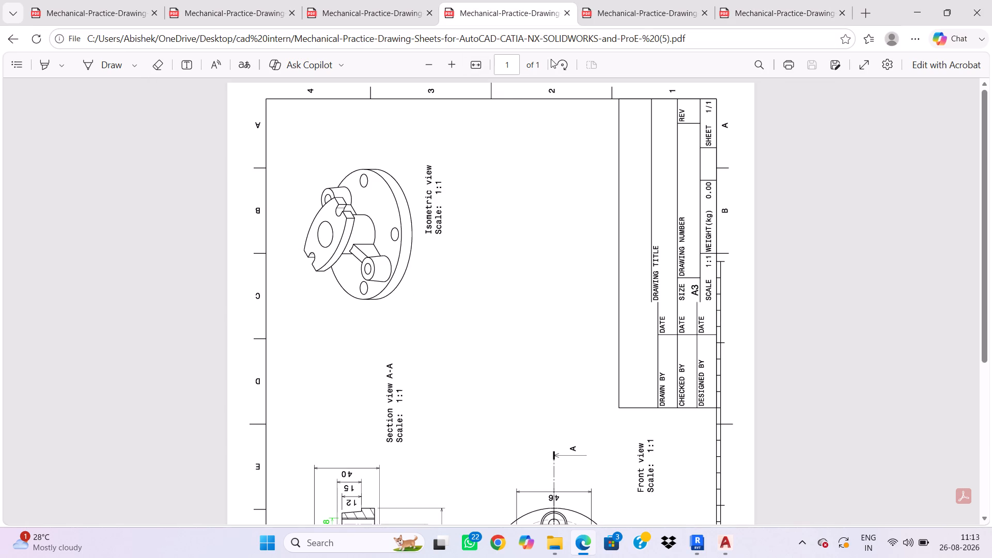
left_click(555, 62)
left_click(401, 17)
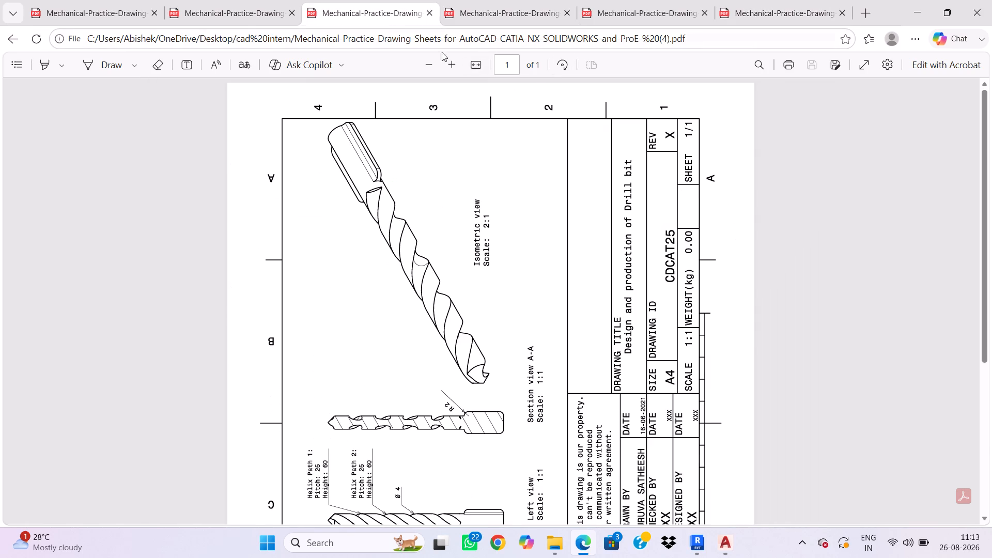
left_click(557, 63)
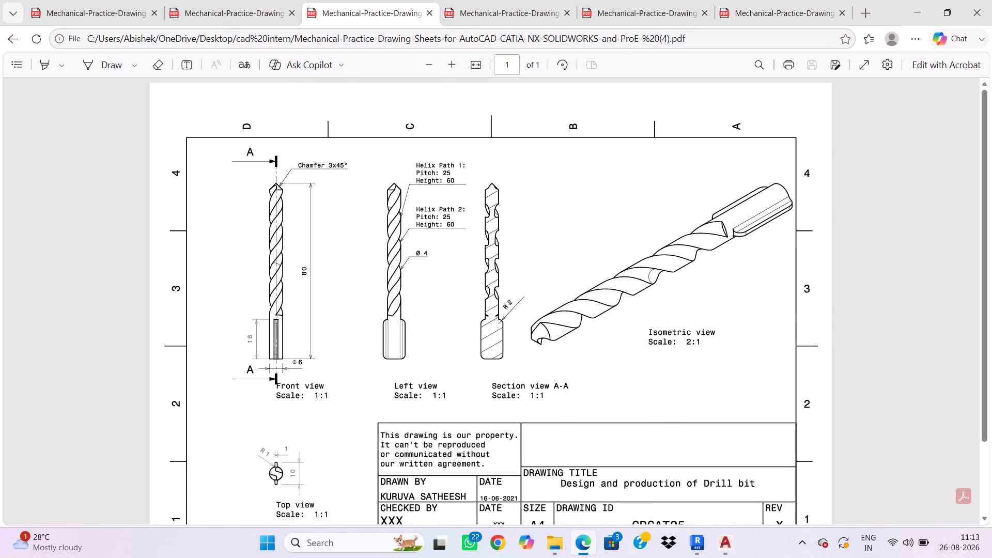
left_click(237, 11)
left_click(566, 63)
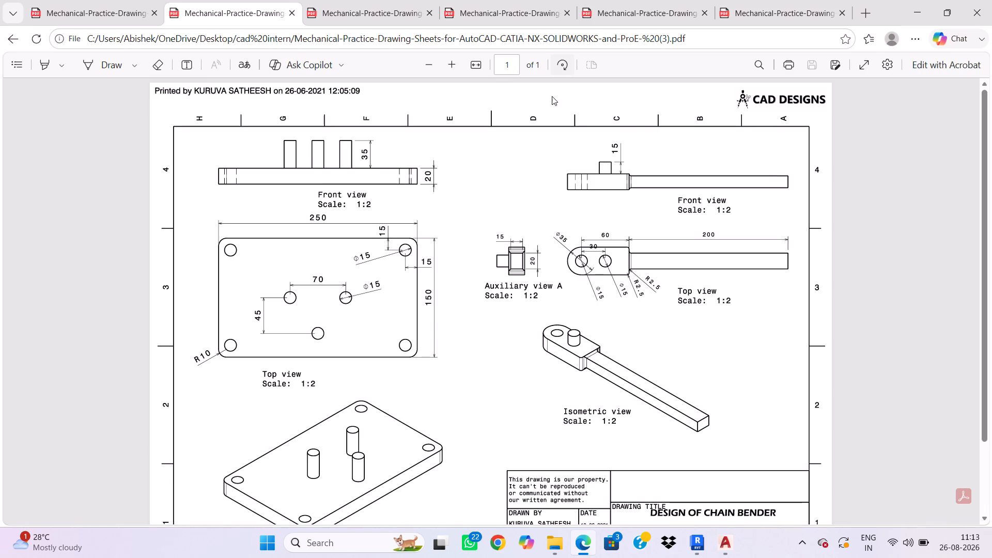
Compare the chain bender's assembly view and bill of material on sheet (2) with the dimensioned base plate and rod views on sheet (3).
scroll(512, 280, "down", 1)
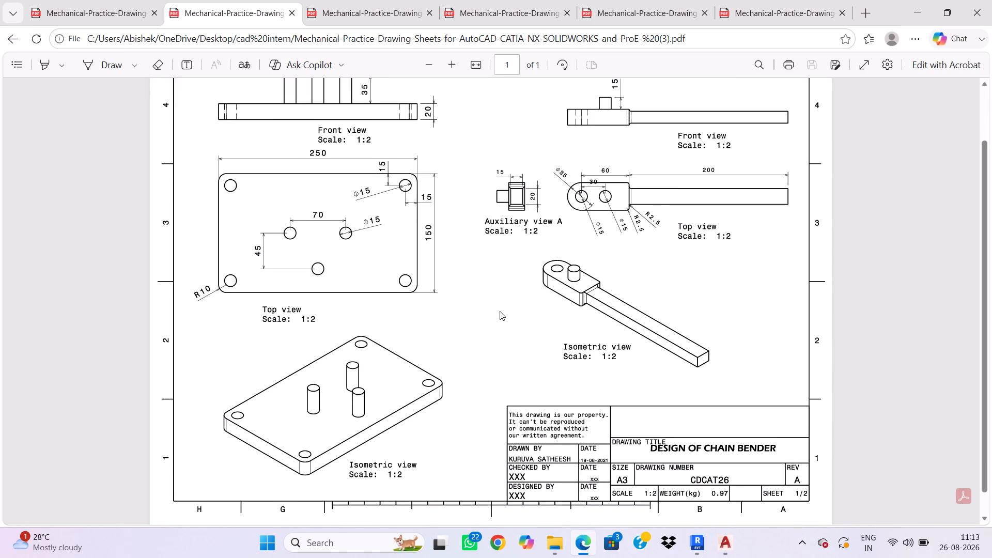
left_click(89, 10)
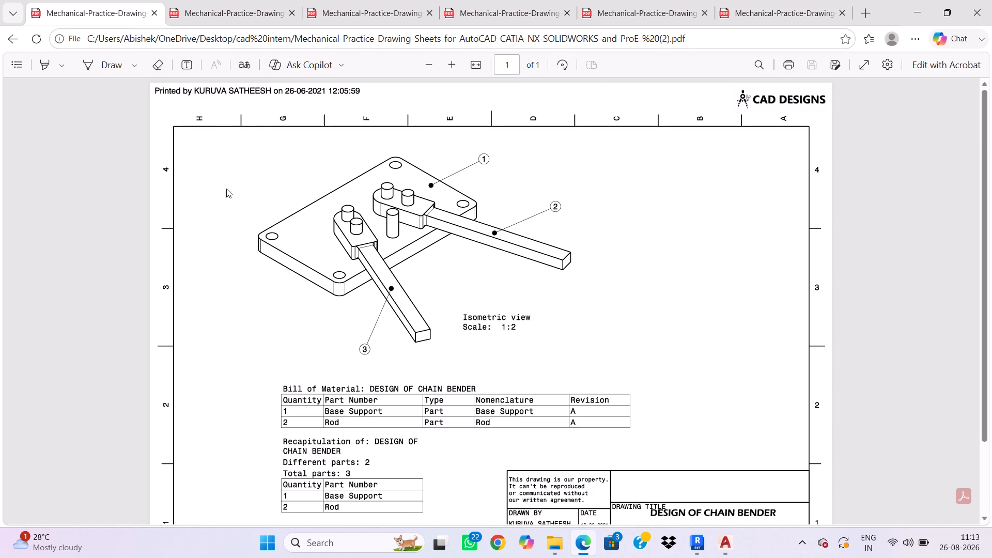
left_click(237, 10)
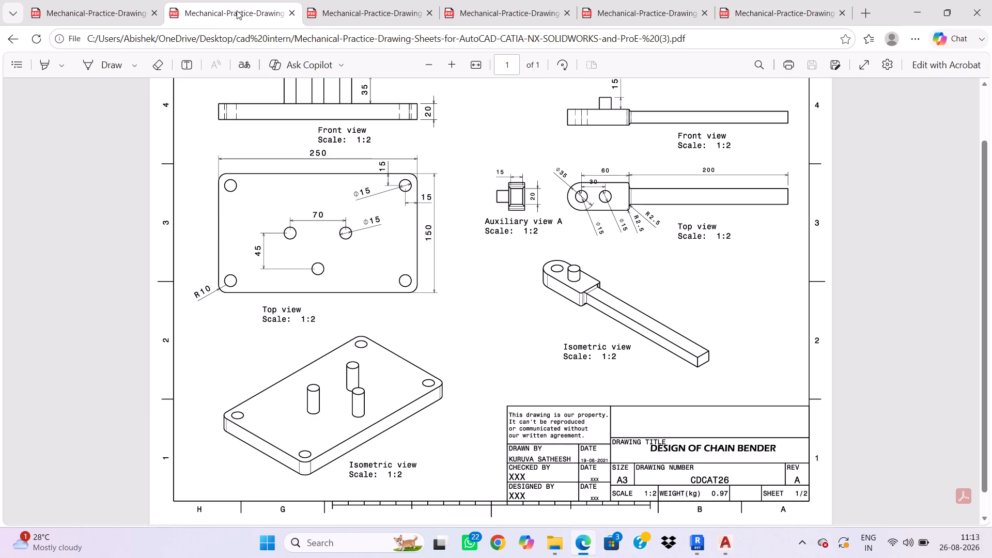
left_click(93, 0)
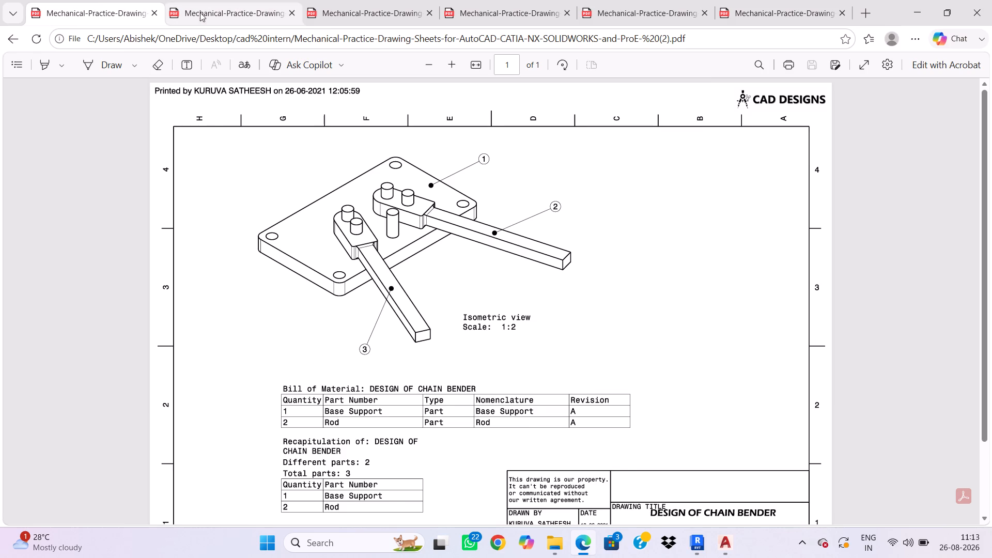
left_click(209, 11)
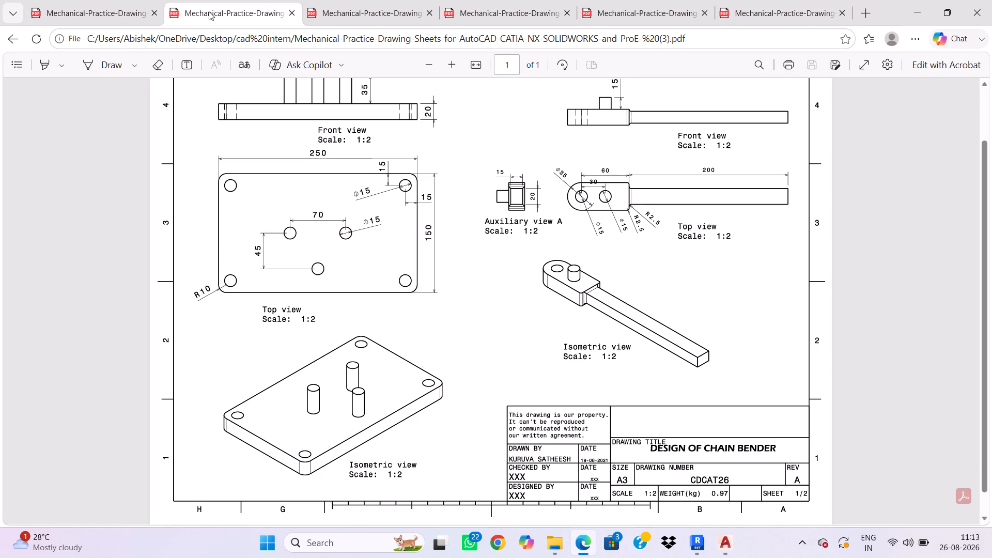
left_click(115, 13)
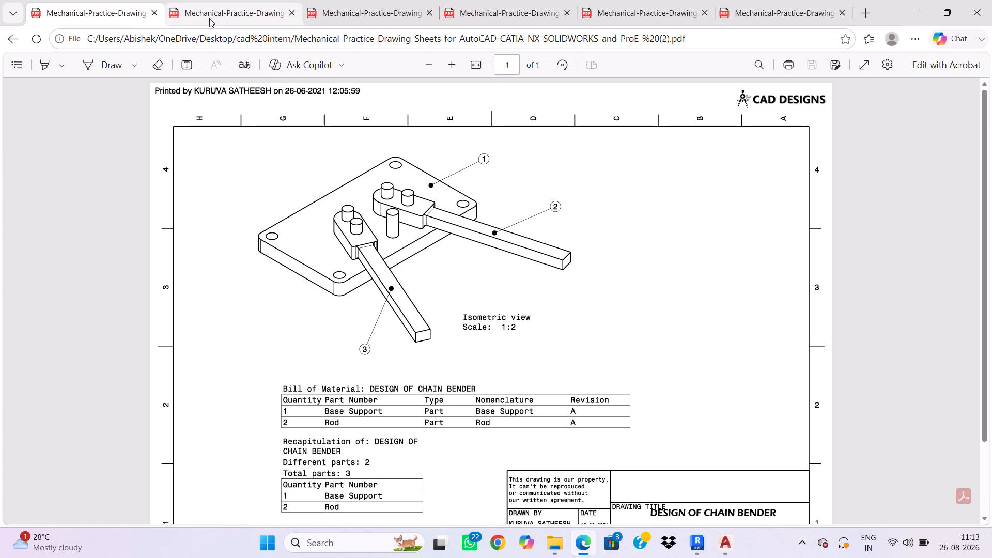
left_click(223, 11)
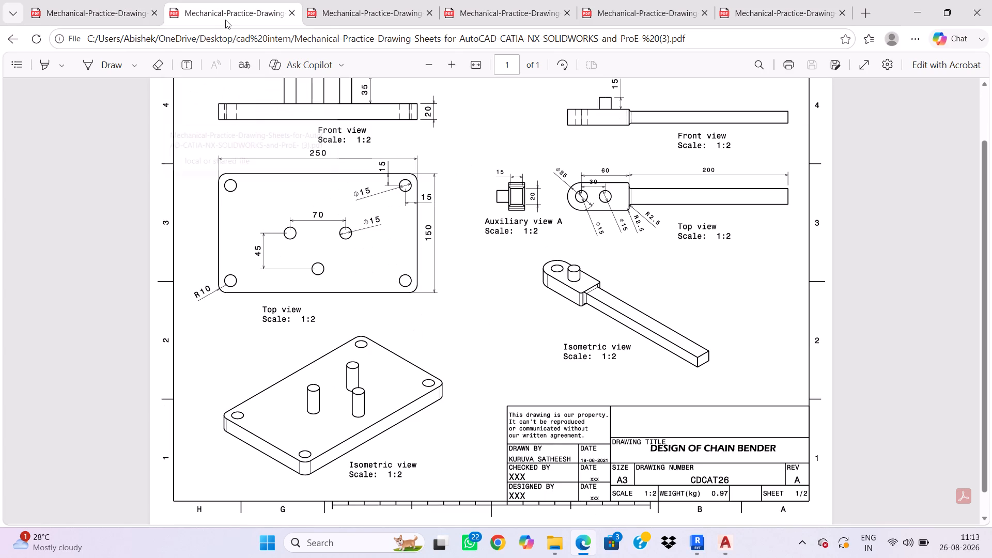
left_click(91, 0)
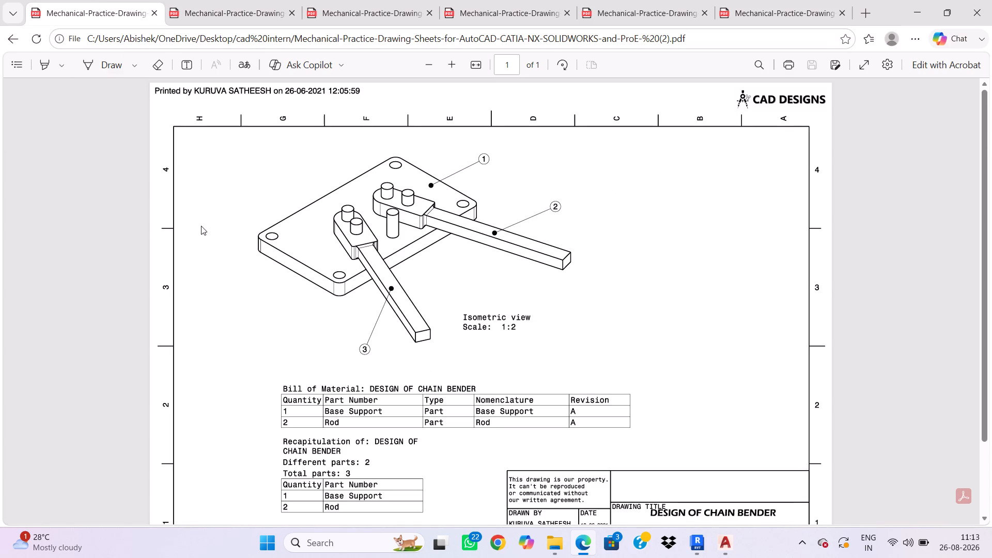
scroll(234, 244, "down", 2)
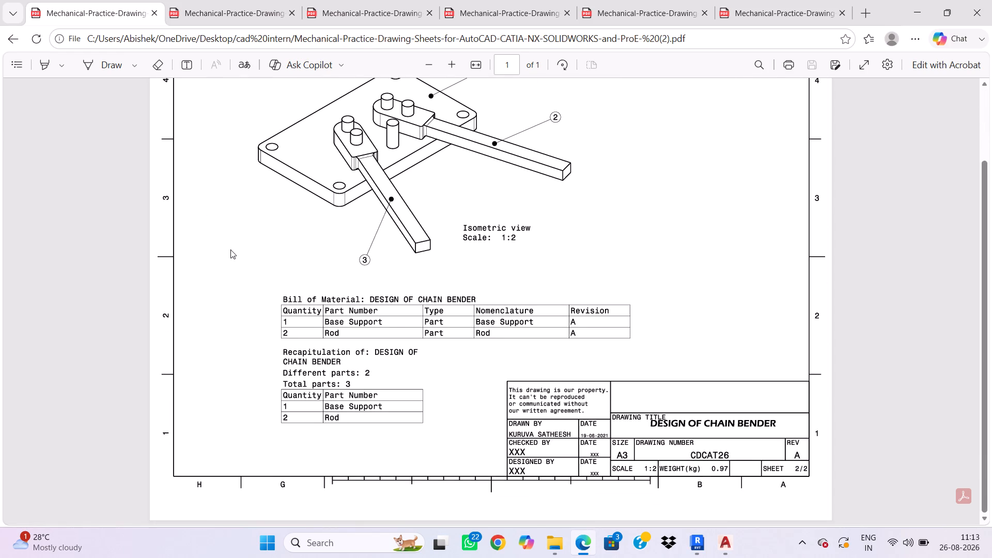
left_click(220, 15)
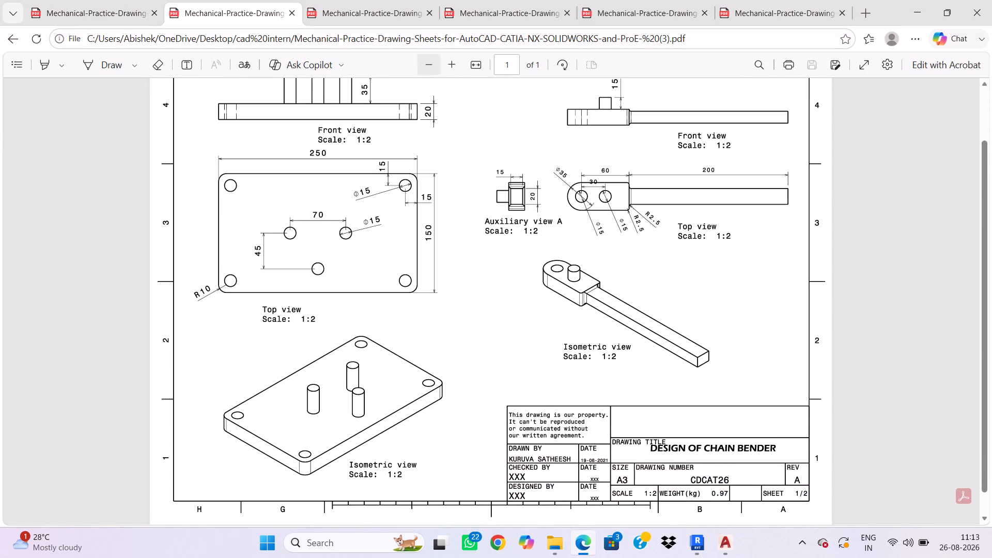
Examine the drill bit views on practice sheet (4) and the round flanged part's section, front and isometric views on sheet (5).
left_click(380, 13)
scroll(473, 166, "down", 1)
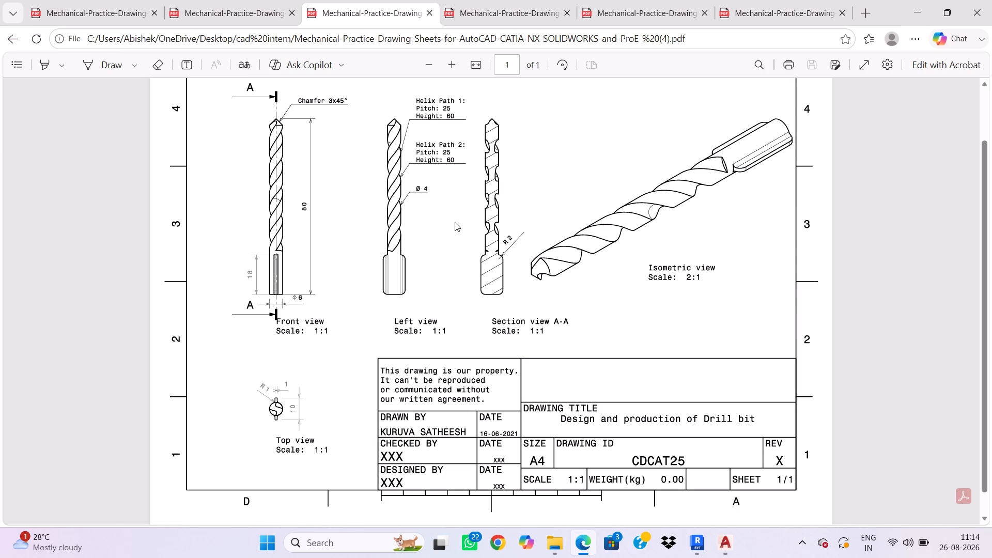
left_click(517, 4)
scroll(502, 185, "down", 1)
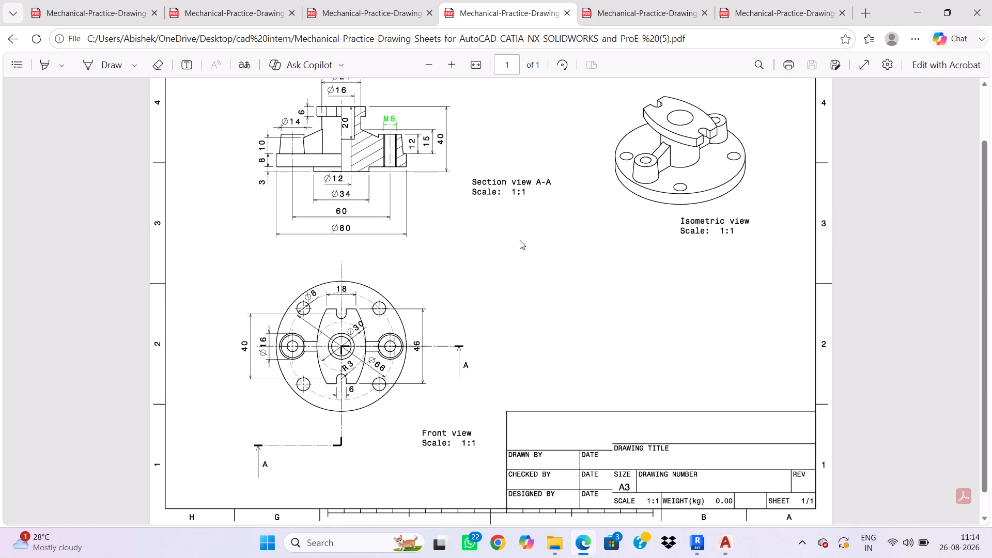
scroll(515, 246, "down", 1)
scroll(514, 246, "up", 1)
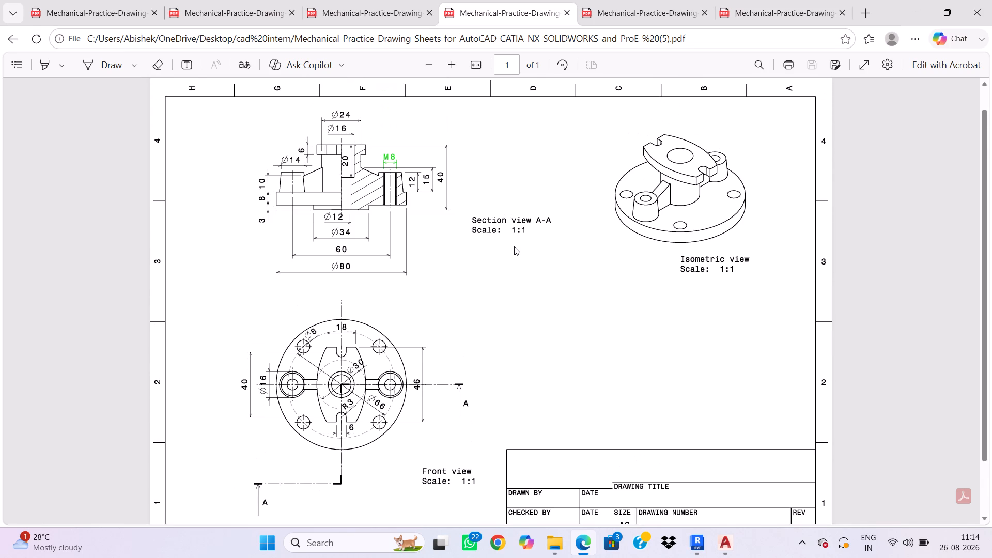
scroll(517, 230, "down", 1)
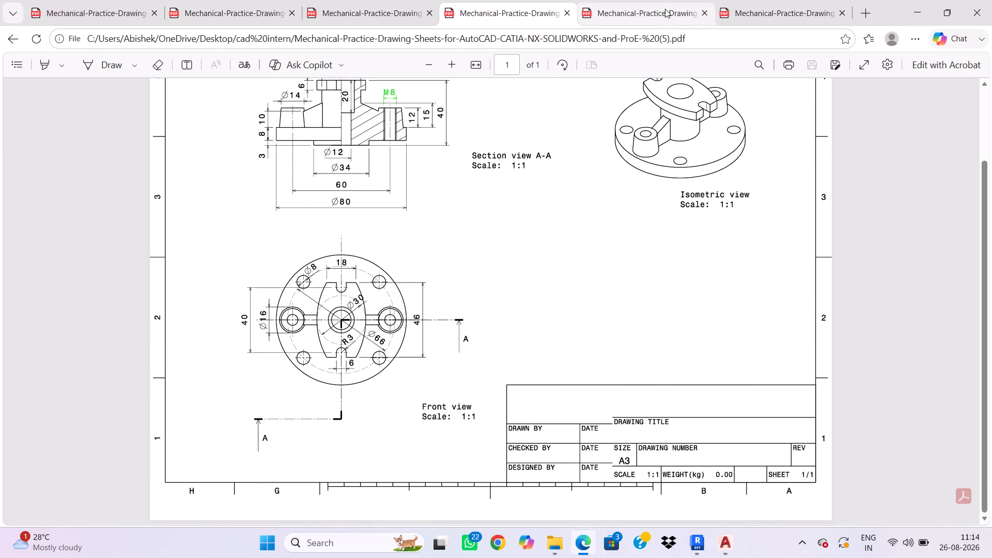
Rotate practice sheet (6) upright and compare its three-flange fitting with the parts on sheet (5) and the unnumbered sheet.
left_click(665, 9)
scroll(580, 166, "down", 1)
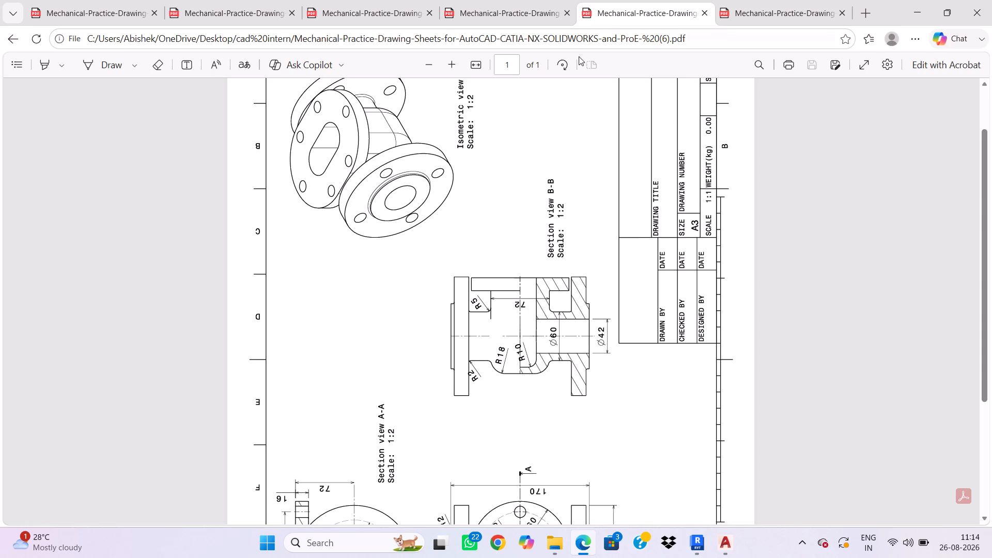
left_click(565, 59)
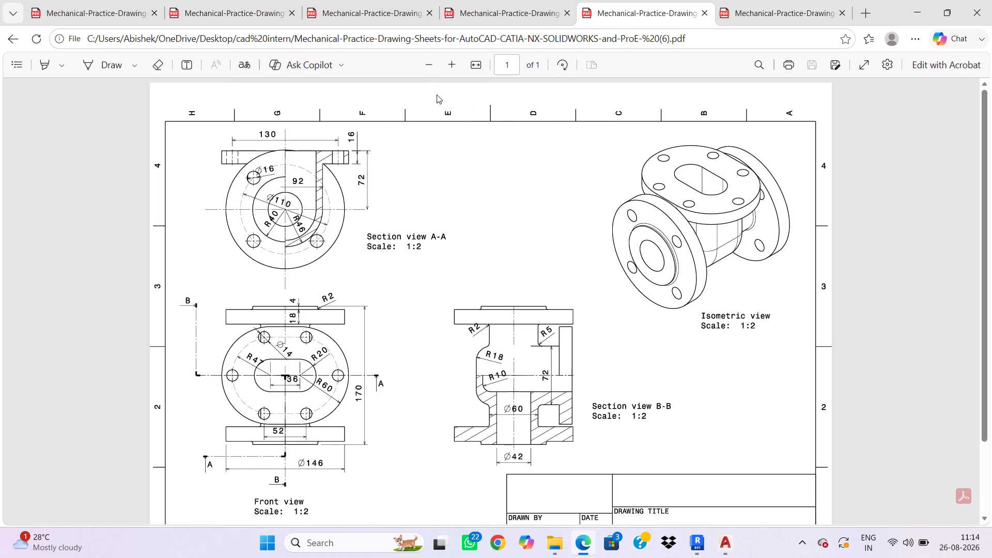
left_click(475, 4)
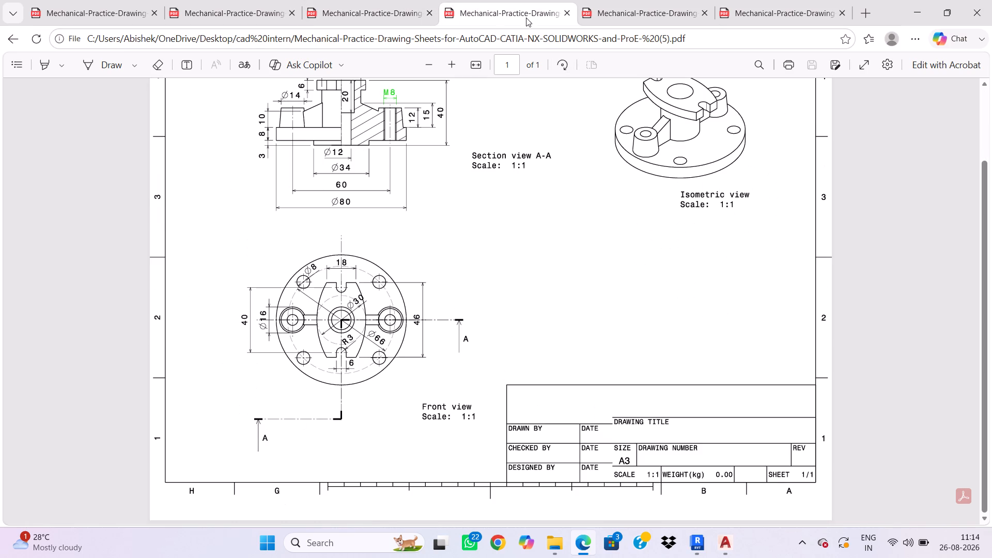
left_click(608, 10)
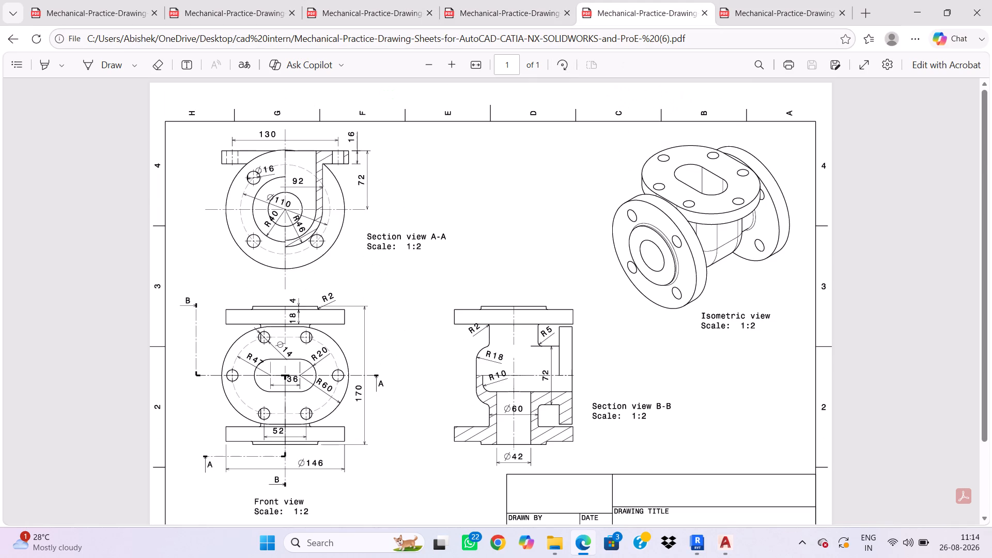
left_click(747, 7)
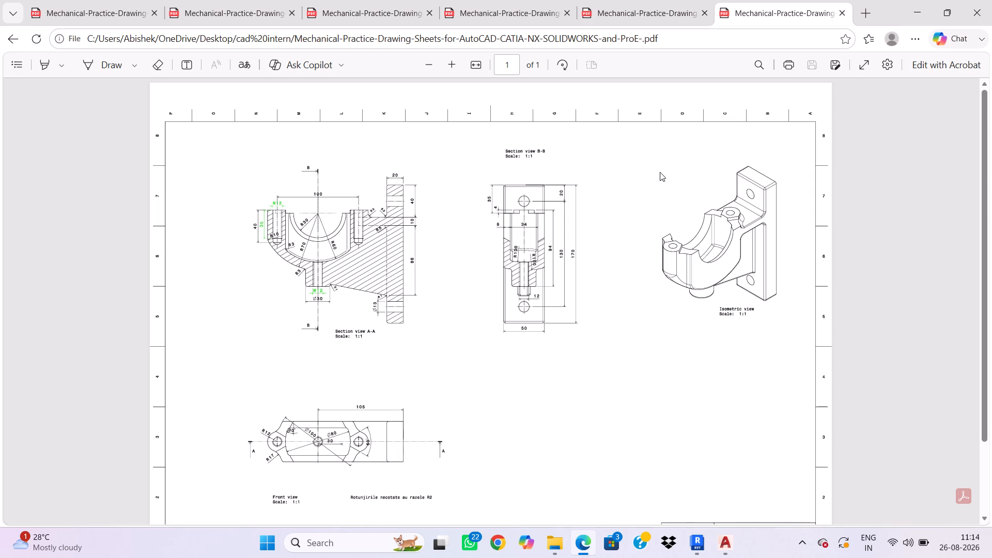
Bring up practice sheet (3) and arrange it side by side with the AutoCAD drawing, giving AutoCAD the wider share of the screen.
left_click(114, 0)
left_click(221, 5)
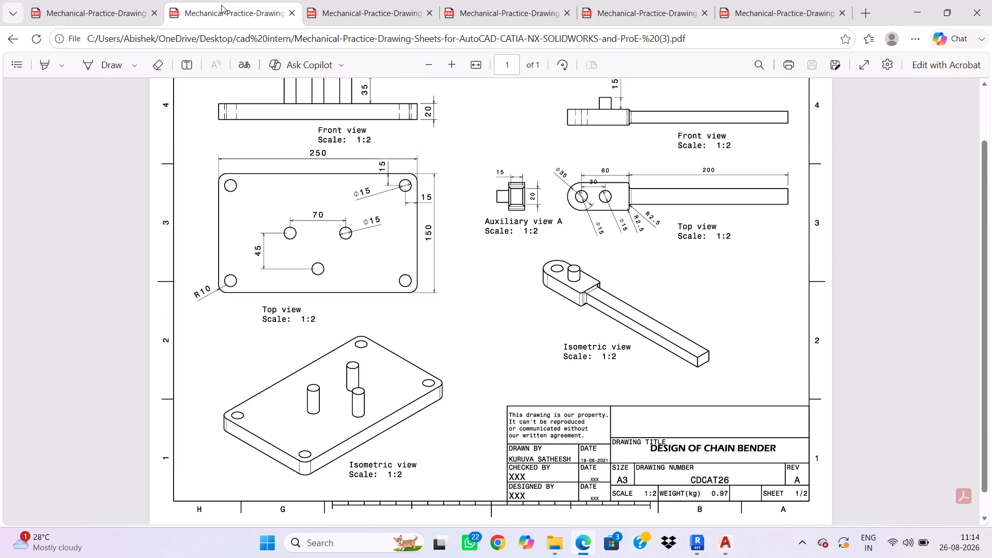
scroll(507, 221, "down", 1)
scroll(506, 224, "up", 2)
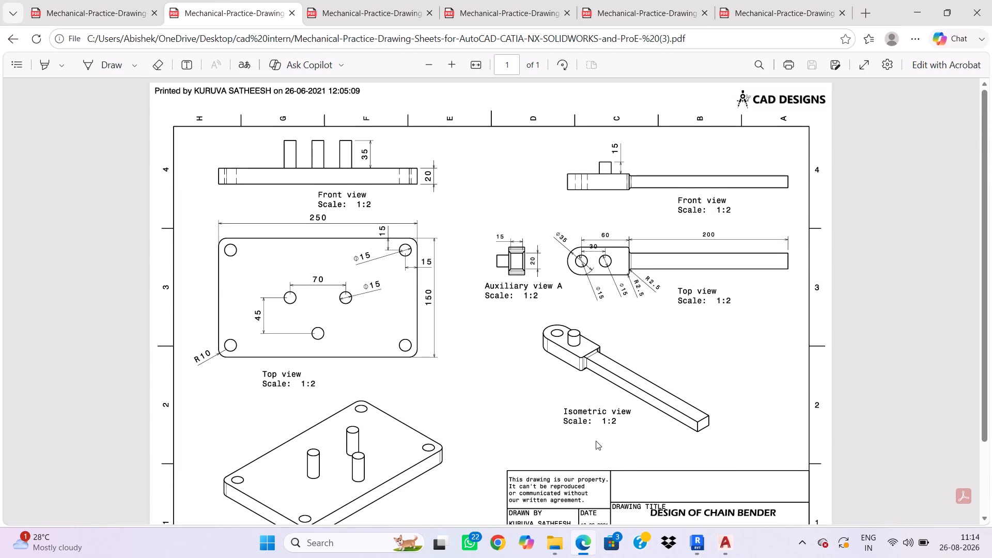
left_click(721, 543)
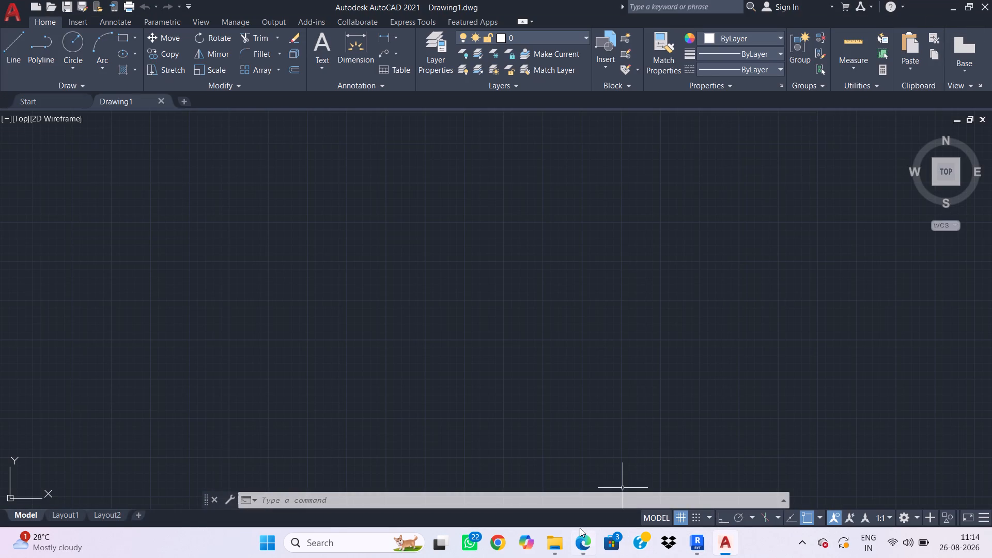
left_click(580, 548)
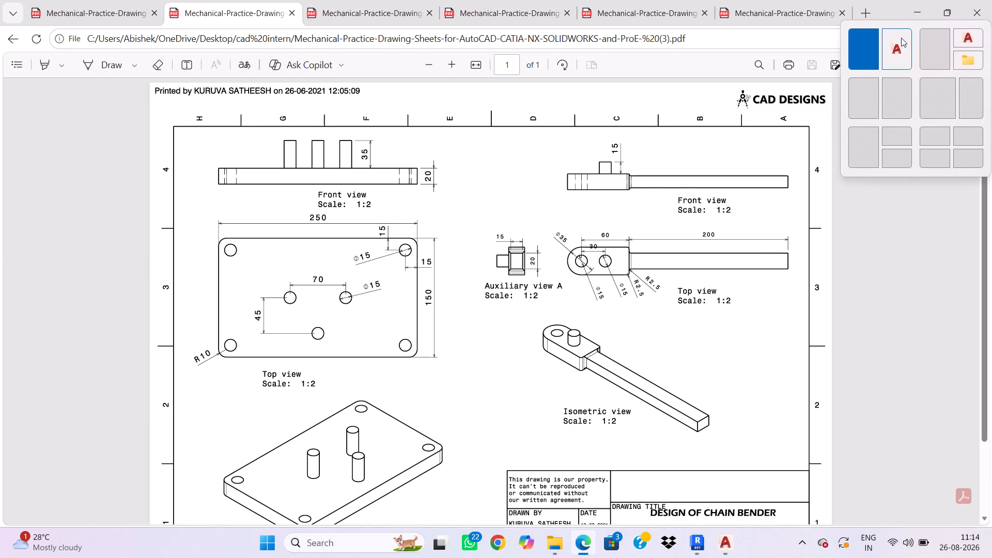
left_click(901, 38)
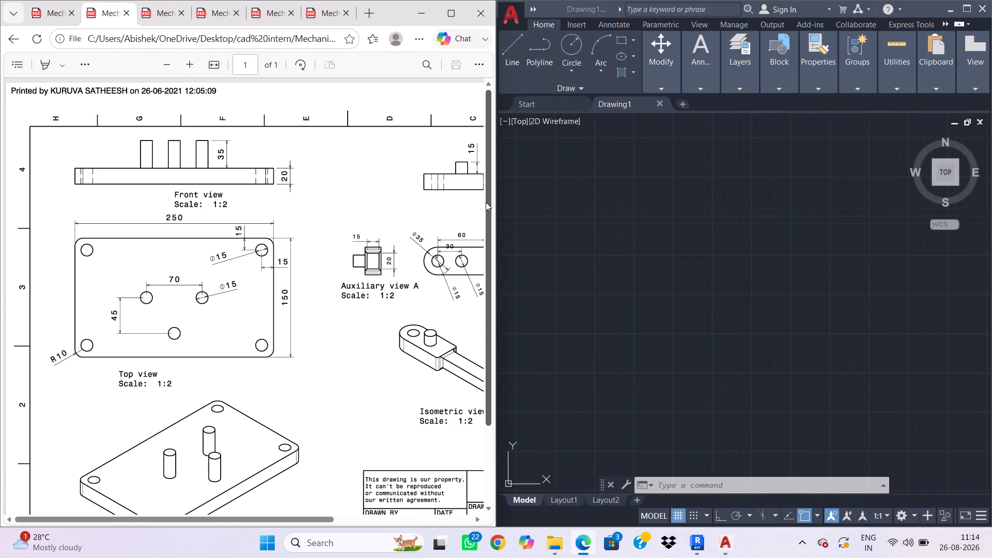
left_click_drag(497, 203, 281, 145)
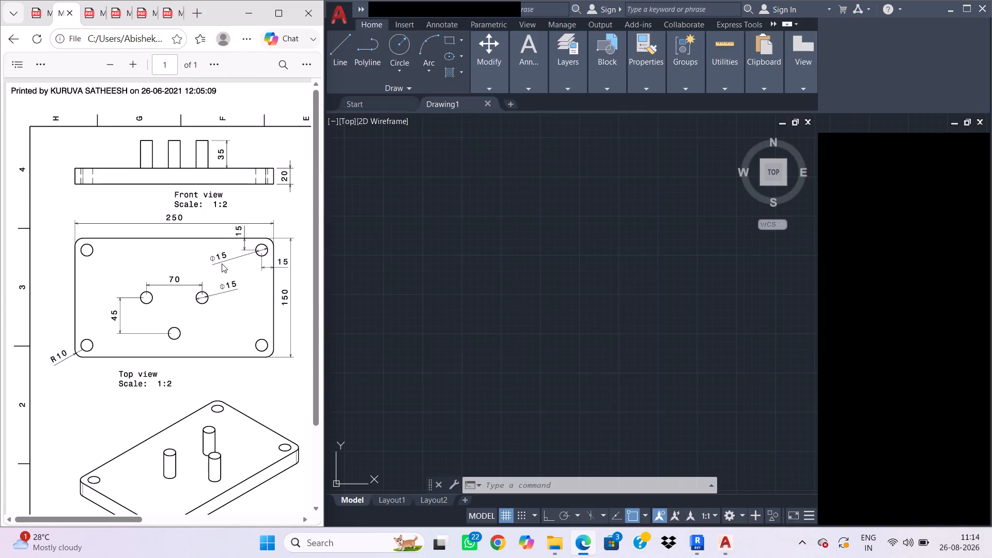
Examine the base plate's dimensioned front, top and isometric views on practice sheet (3) at a larger zoom.
scroll(222, 265, "up", 1)
scroll(171, 250, "up", 1)
middle_click_drag(118, 221, 94, 184)
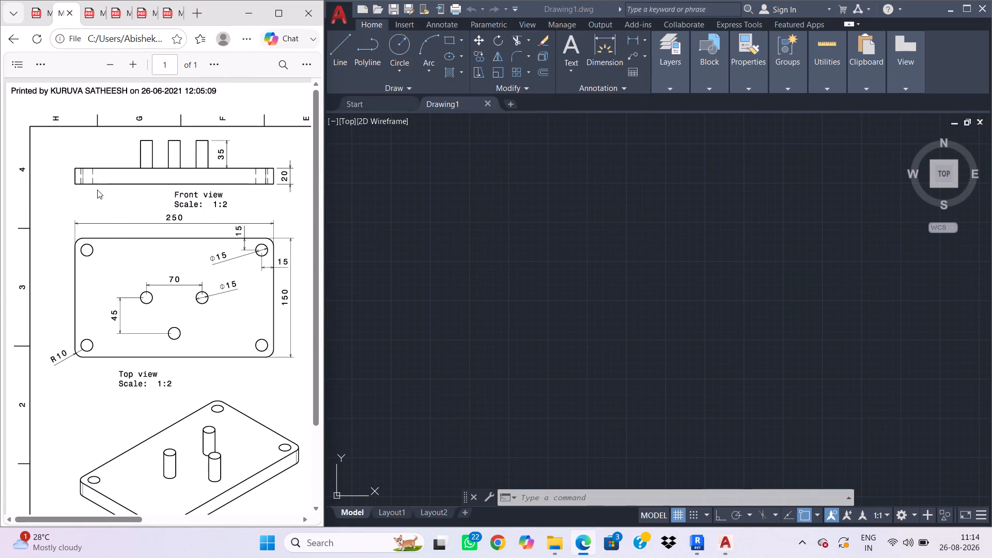
middle_click_drag(129, 262, 106, 200)
scroll(155, 244, "up", 2)
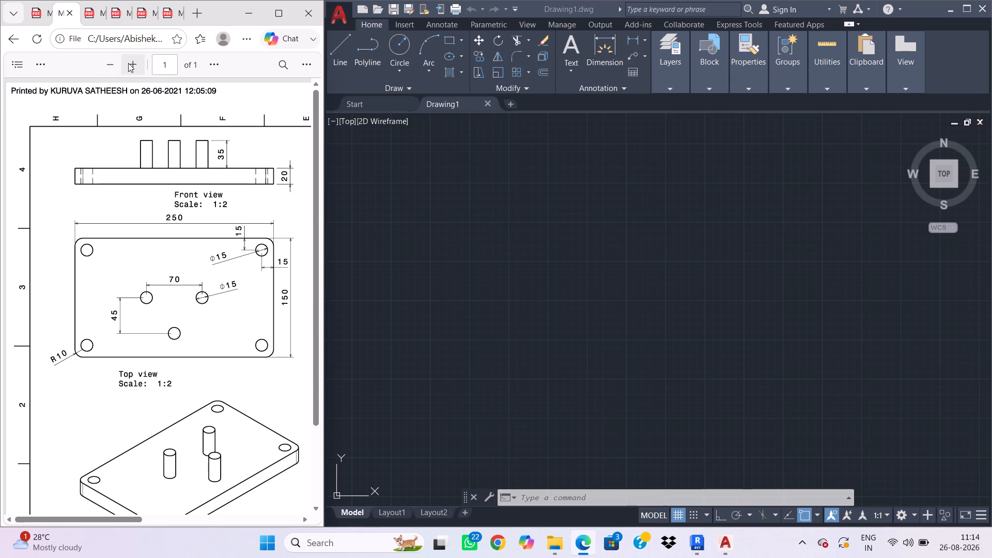
left_click(128, 63)
middle_click_drag(193, 262, 148, 226)
middle_click_drag(213, 314, 183, 313)
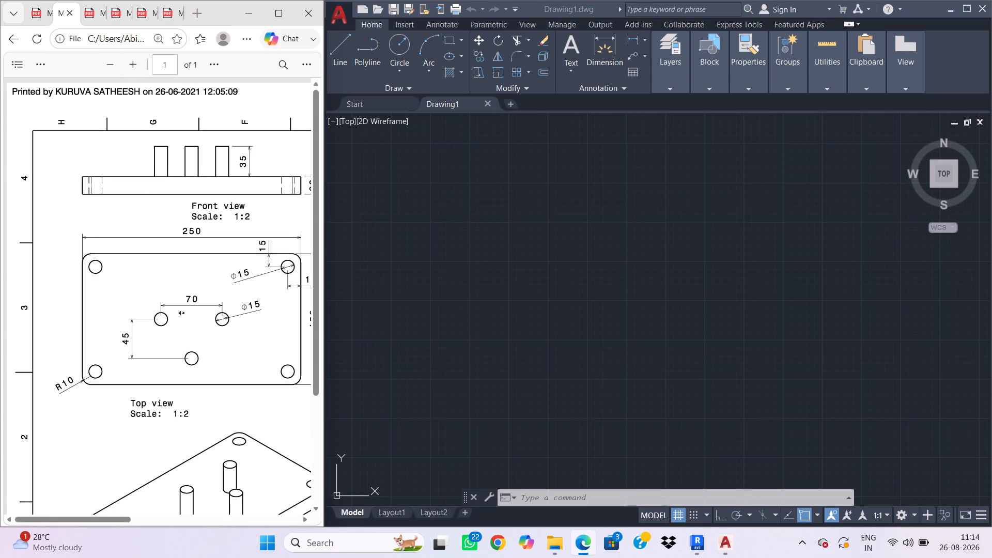
middle_click_drag(183, 313, 182, 313)
left_click(196, 313)
middle_click_drag(195, 312, 190, 312)
middle_click_drag(190, 312, 180, 301)
scroll(183, 267, "down", 1)
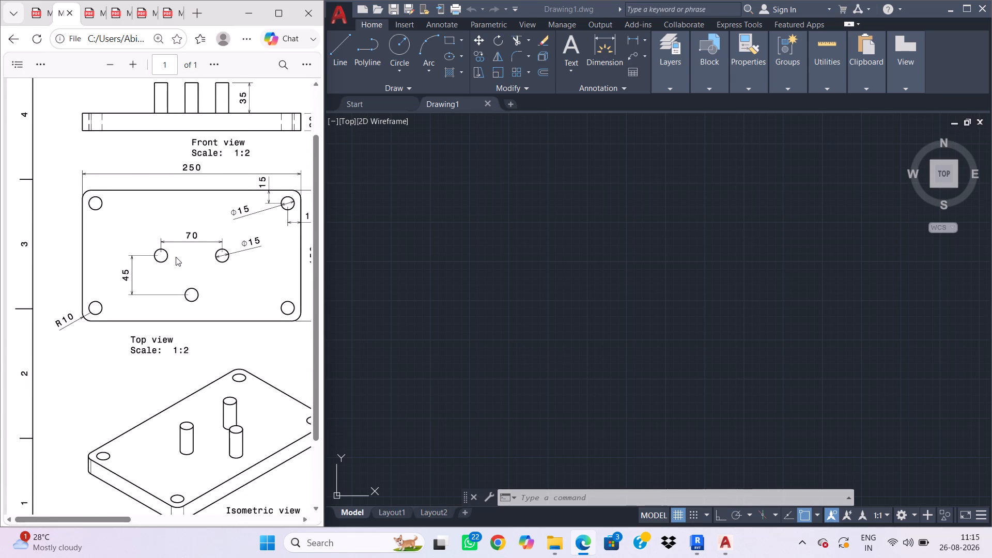
scroll(176, 257, "up", 1)
middle_click_drag(252, 277, 212, 284)
middle_click_drag(277, 422, 214, 421)
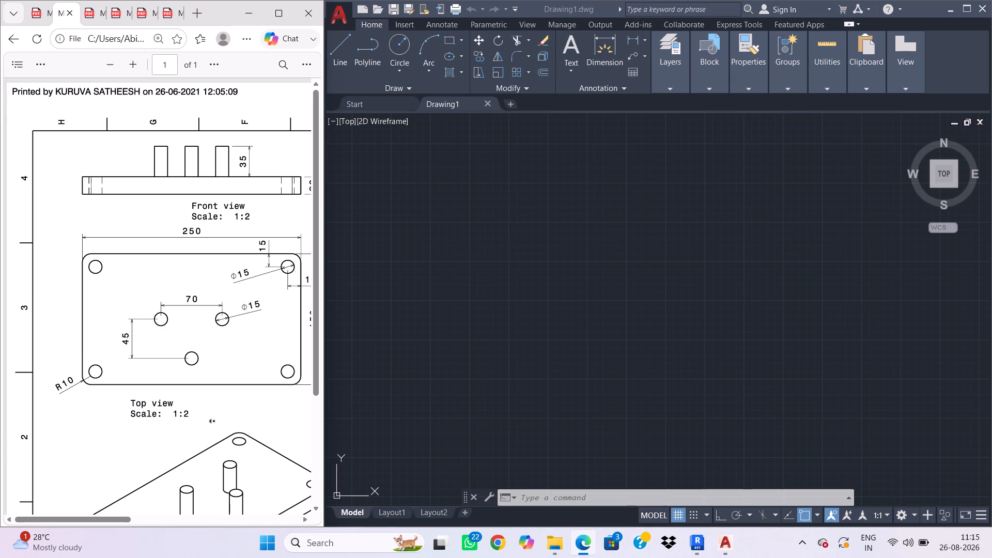
middle_click_drag(214, 421, 218, 432)
middle_click_drag(208, 497, 211, 470)
left_click_drag(134, 519, 227, 516)
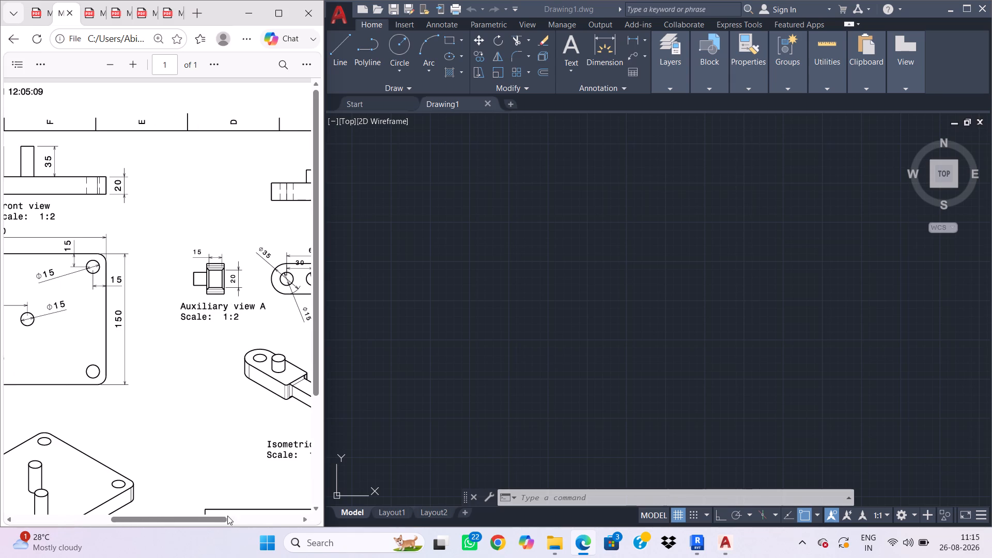
left_click_drag(227, 516, 219, 511)
left_click_drag(146, 516, 50, 512)
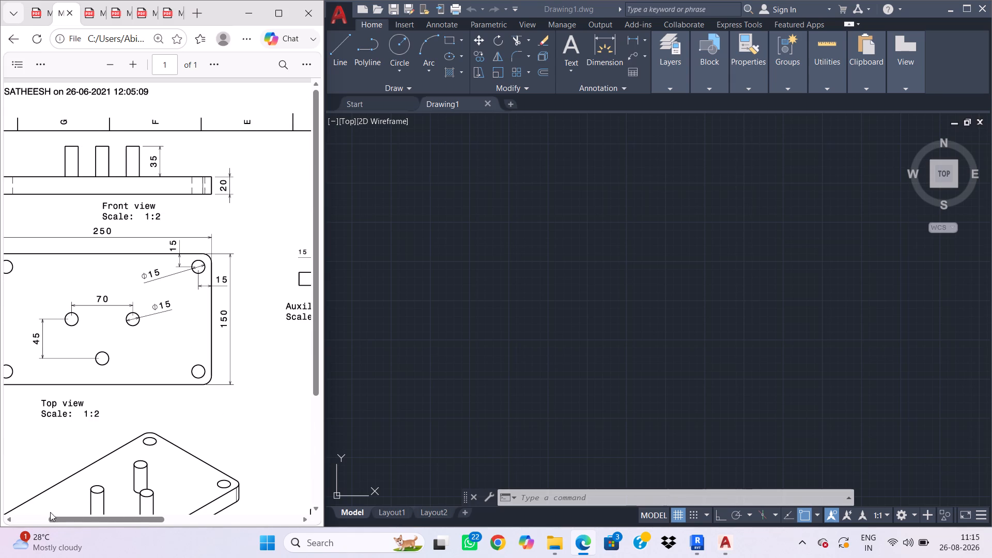
left_click_drag(50, 512, 49, 512)
left_click(40, 519)
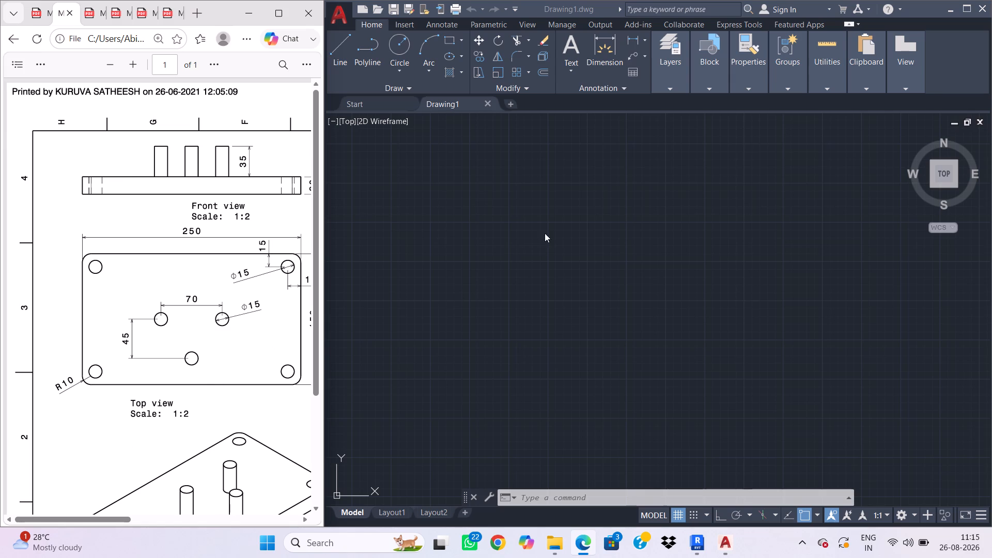
Set the AutoCAD drawing units' length precision to three decimal places (0.000).
double_click(534, 343)
left_click(658, 311)
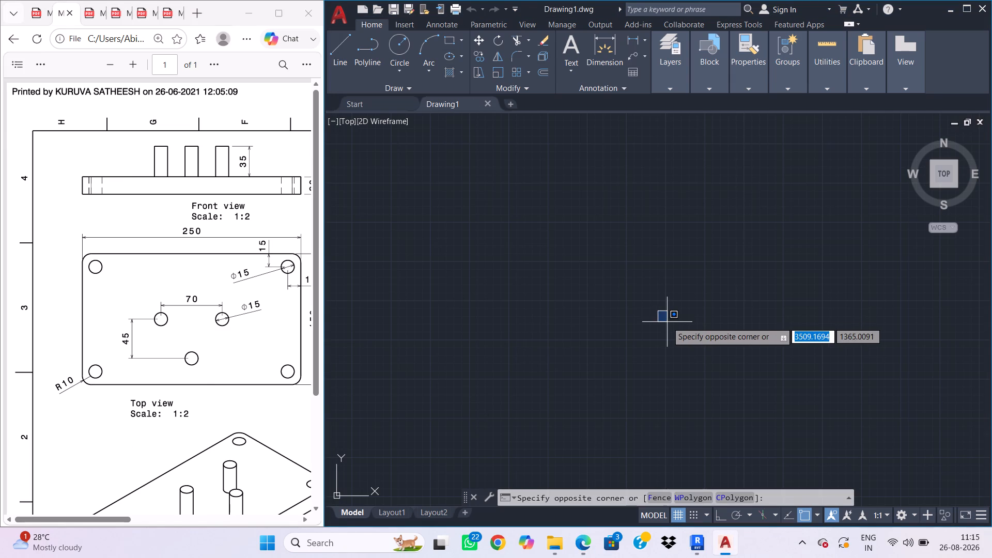
key("Escape")
type("un")
key("space")
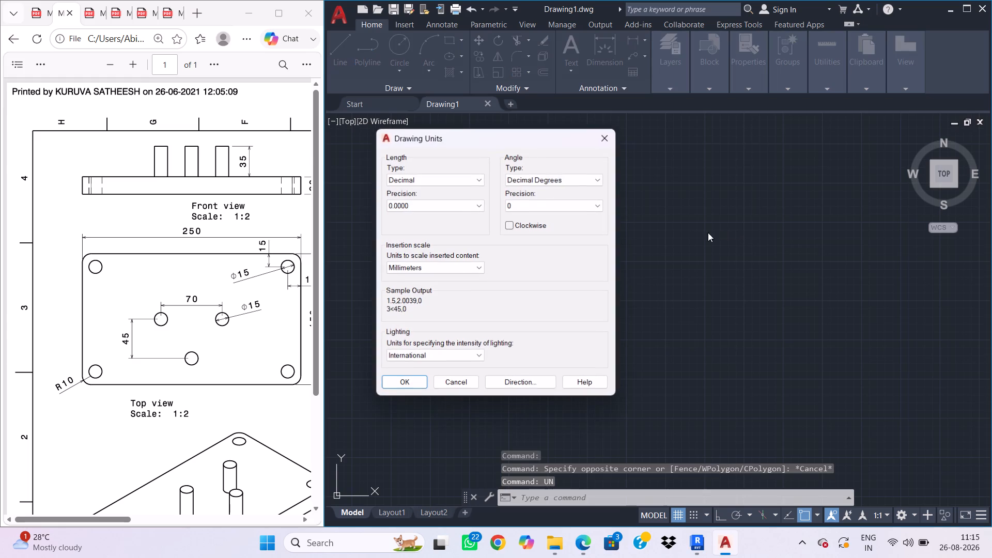
left_click(452, 206)
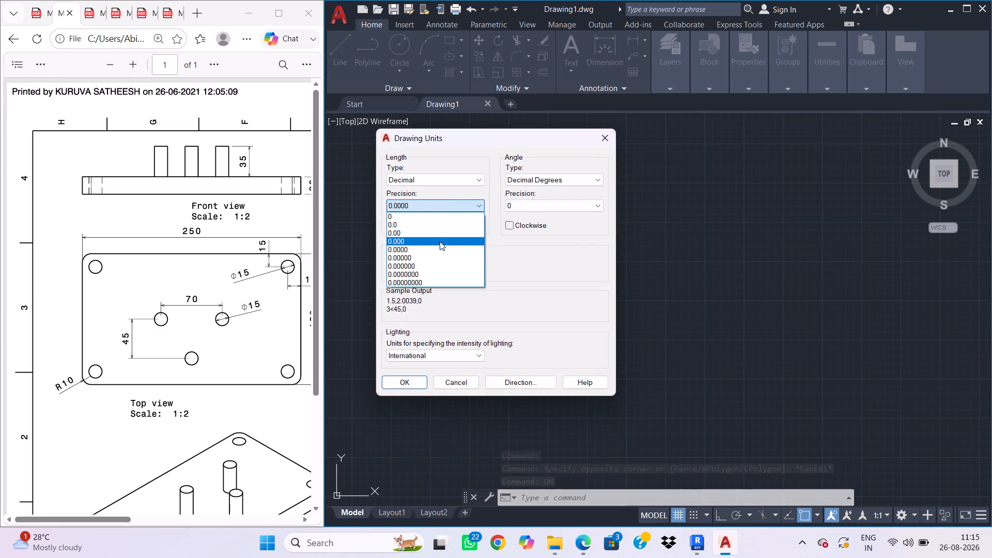
left_click(440, 241)
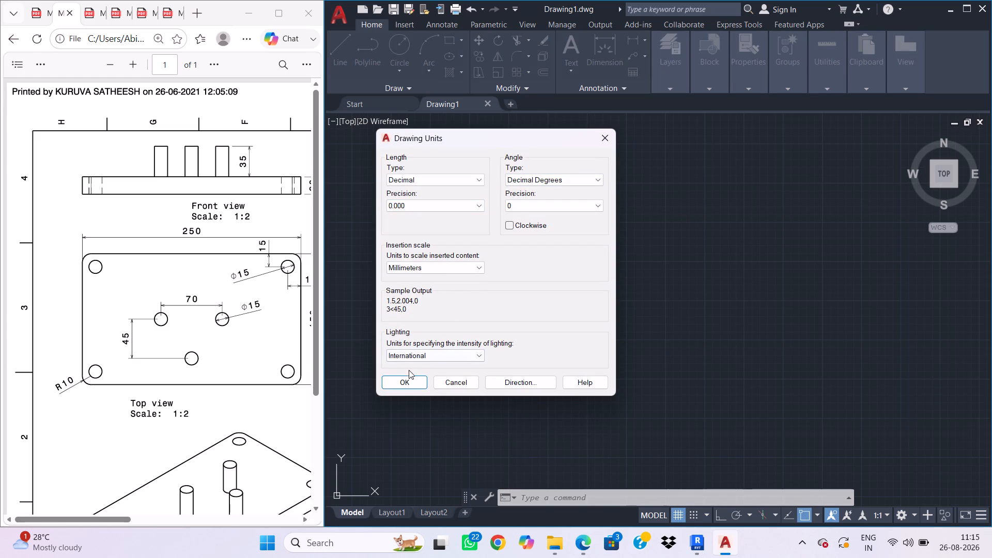
left_click(410, 378)
Modify the ISO-25 dimension style to use an arrow size of 5 and a text height of 5.
type("d")
key("space")
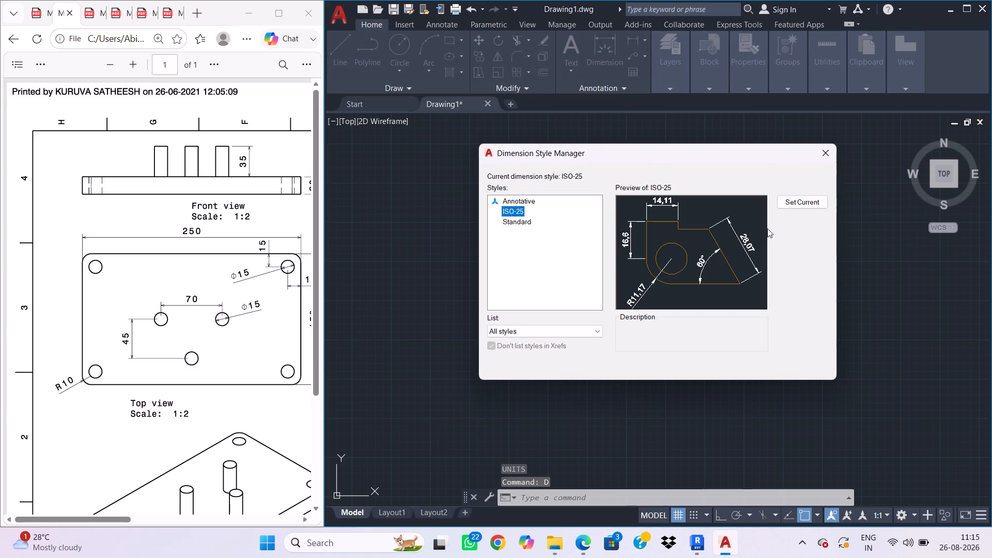
left_click(783, 235)
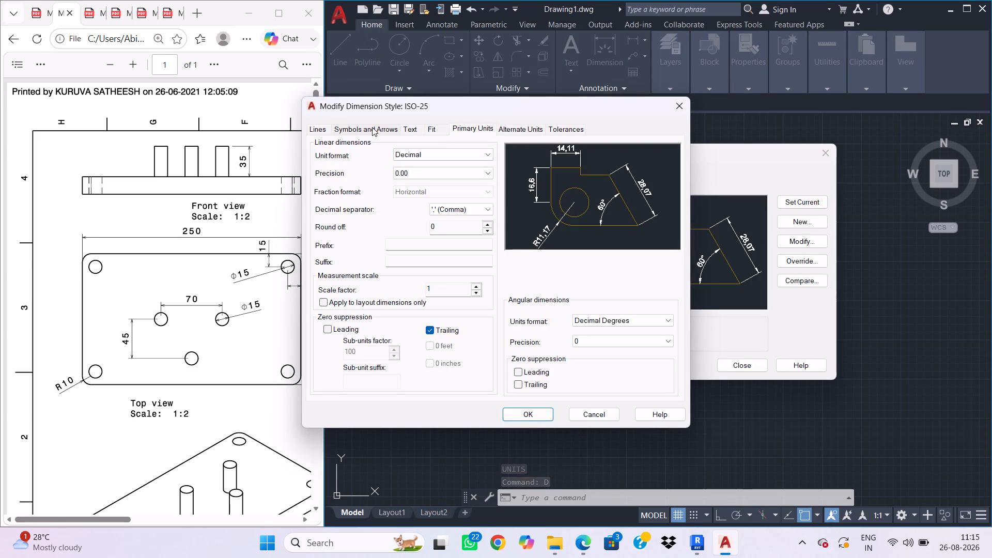
left_click(372, 127)
double_click(350, 260)
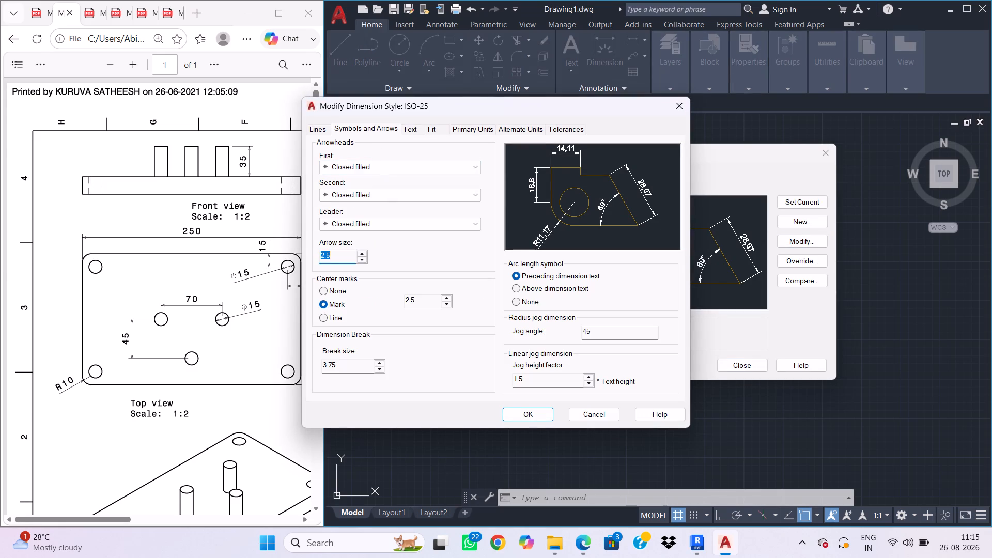
key("5")
key("Return")
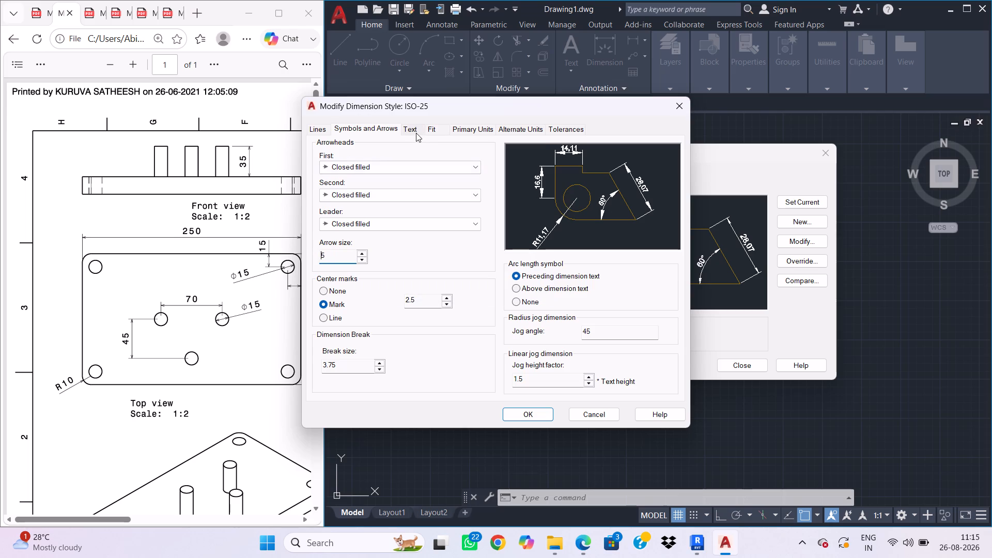
left_click(416, 132)
double_click(463, 216)
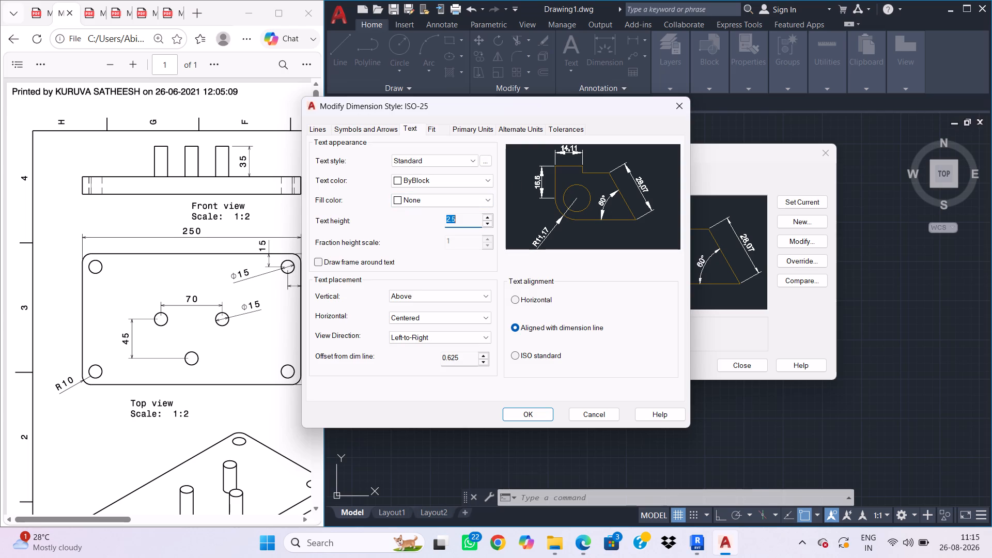
key("5")
key("Return")
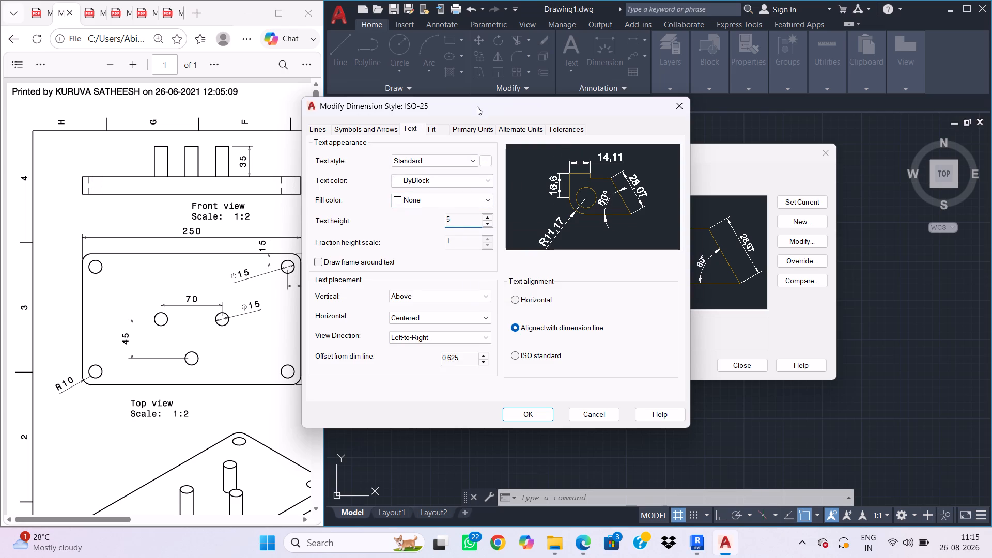
Set the ISO-25 style's linear dimension precision to 0 and make the style current.
left_click(481, 125)
left_click(432, 172)
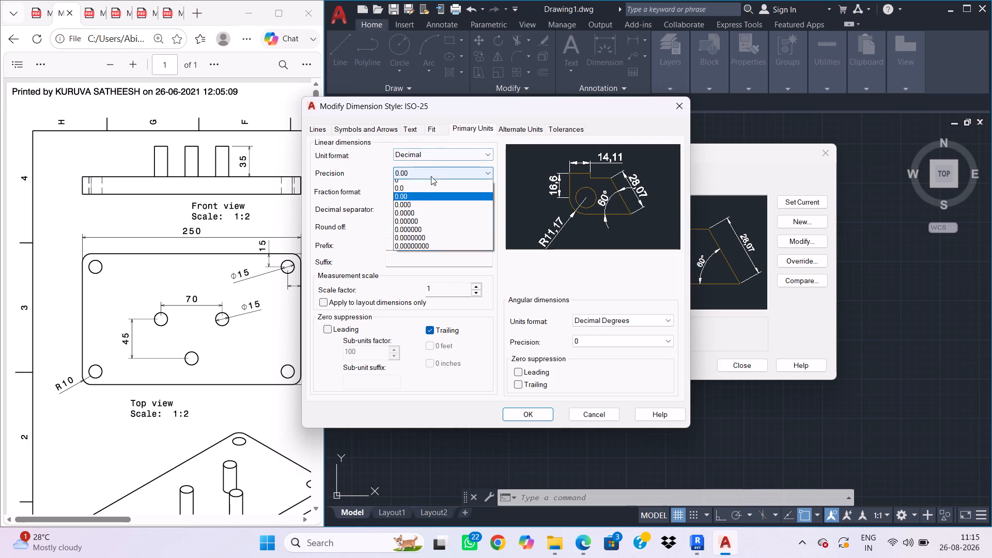
left_click(422, 183)
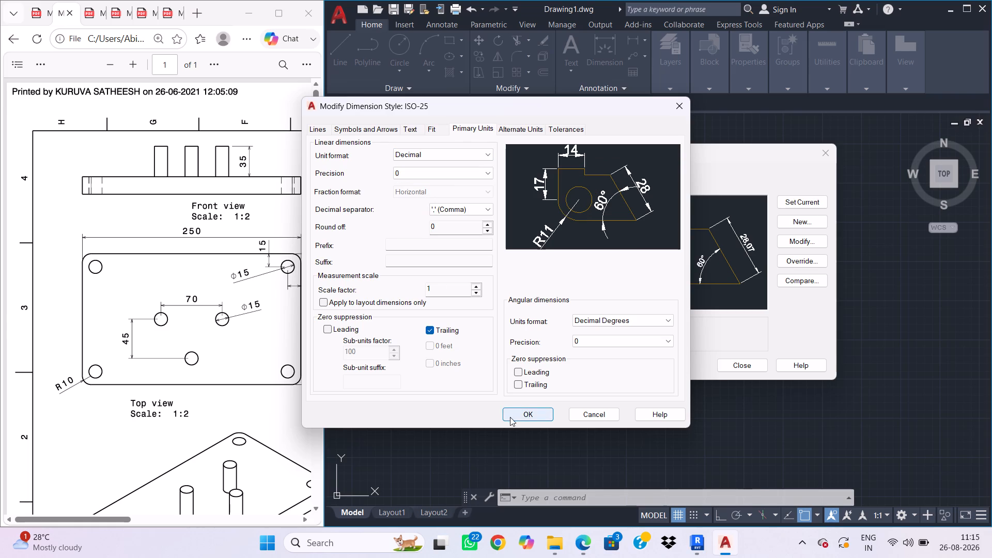
left_click(510, 417)
left_click(801, 198)
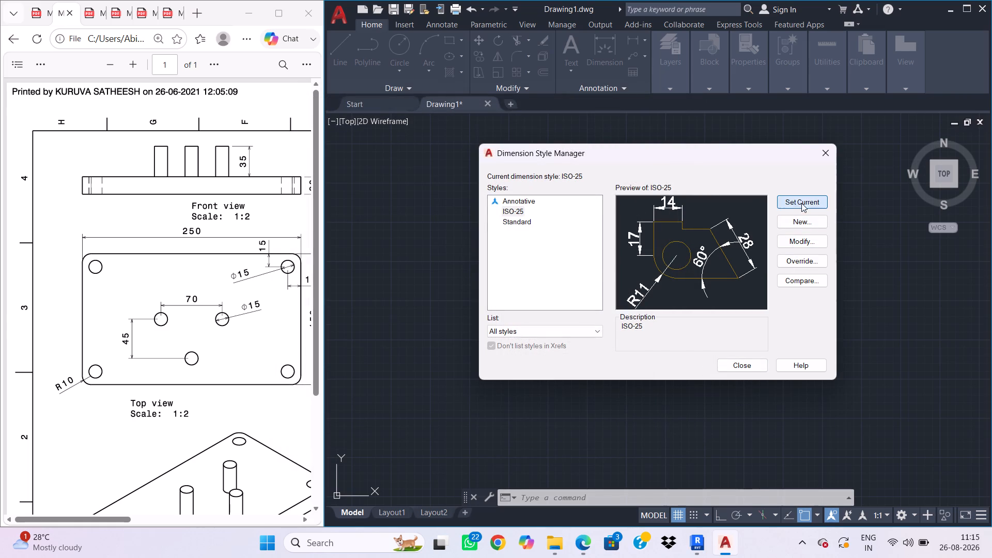
left_click(738, 367)
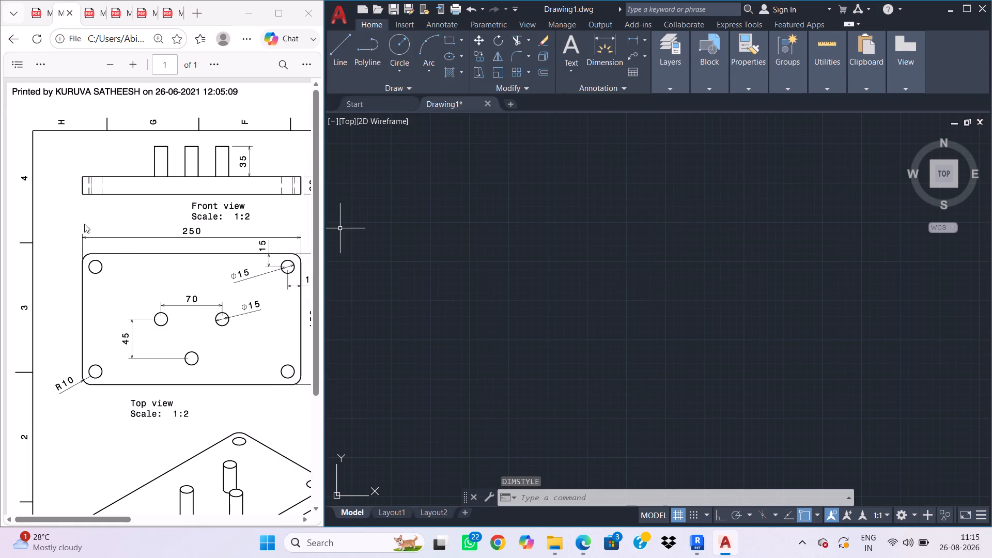
Turn on isometric drafting and set the drawing plane to isoplane Top.
left_click(760, 513)
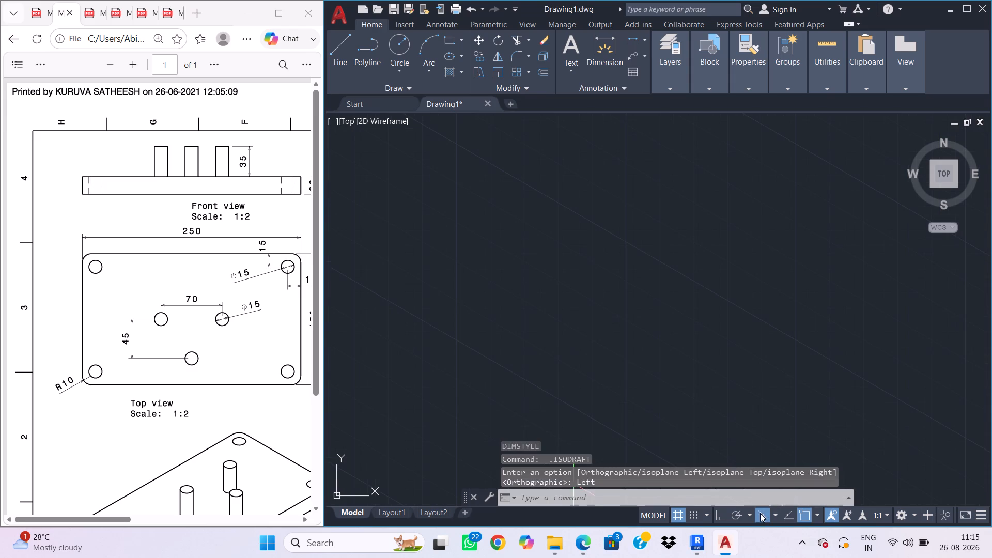
scroll(671, 284, "down", 1)
middle_click_drag(677, 308, 647, 228)
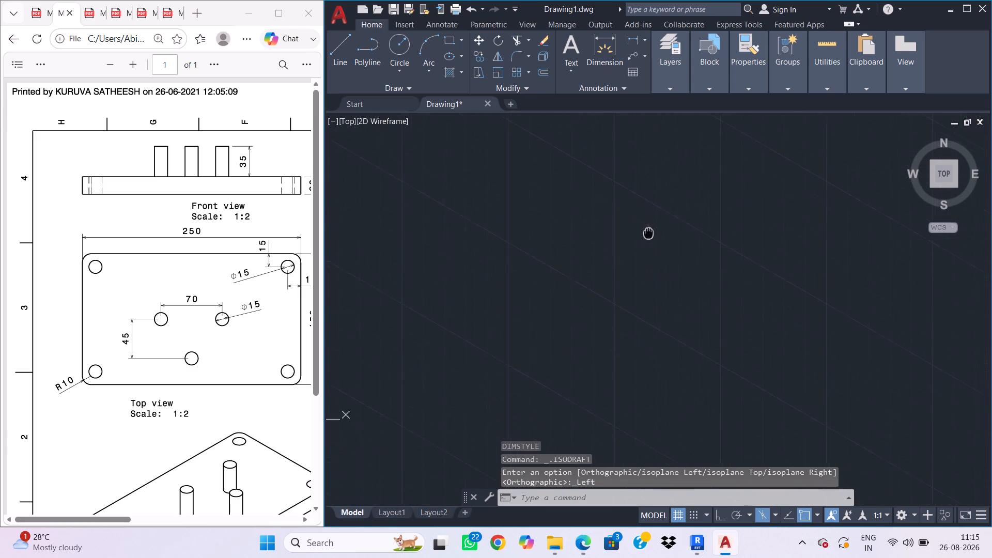
middle_click_drag(647, 228, 647, 219)
scroll(665, 261, "down", 1)
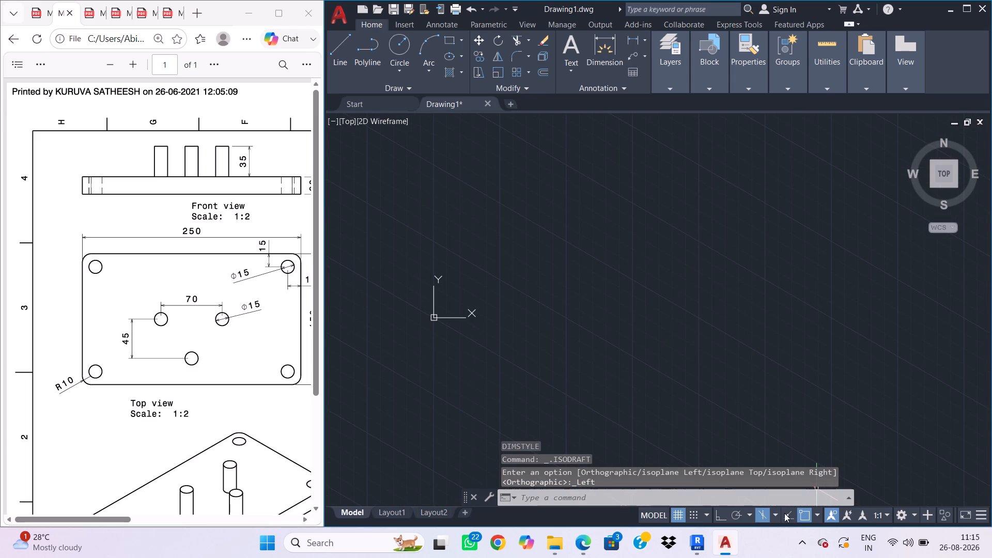
left_click(772, 513)
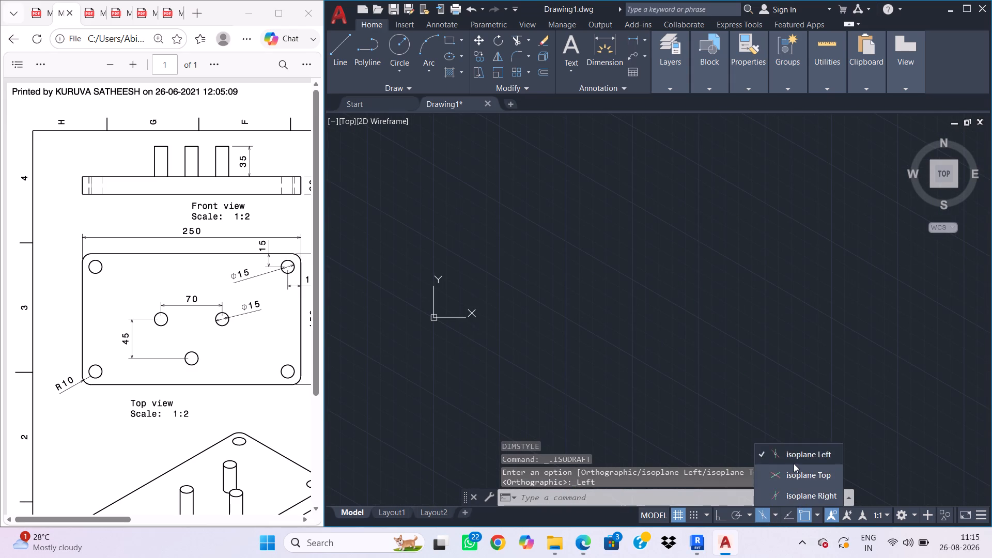
left_click(798, 481)
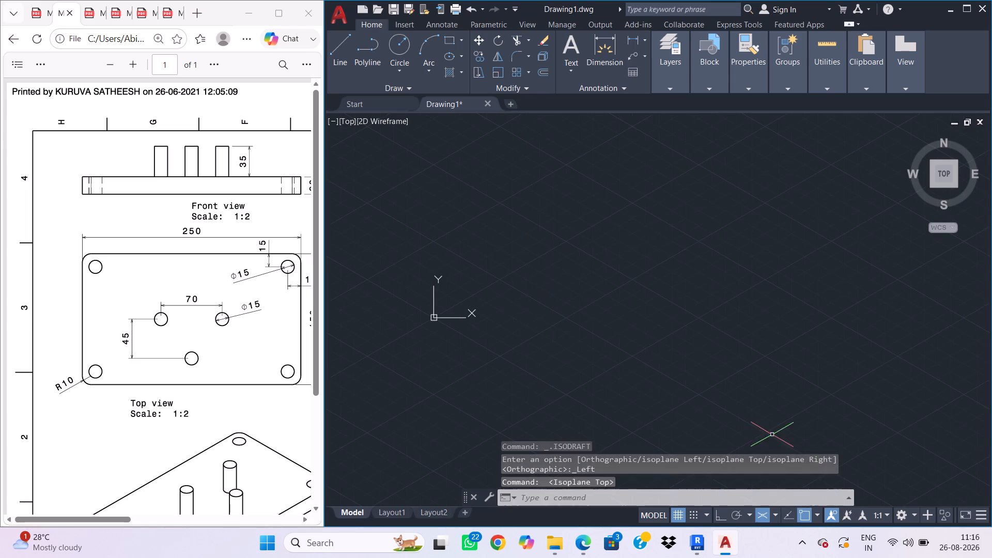
Turn on Ortho mode and check a trial line's direction along the isometric axes without keeping the line.
key("l")
key("space")
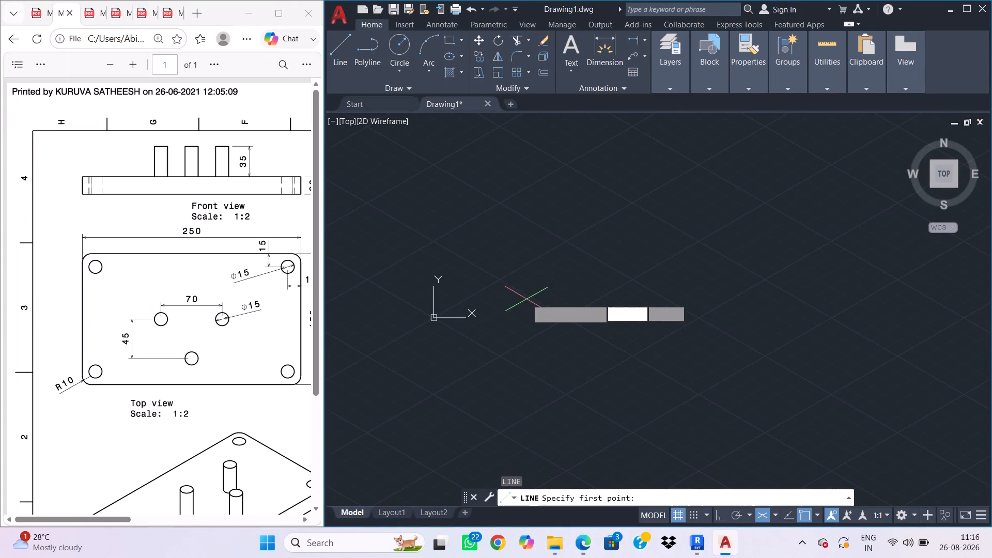
left_click(491, 191)
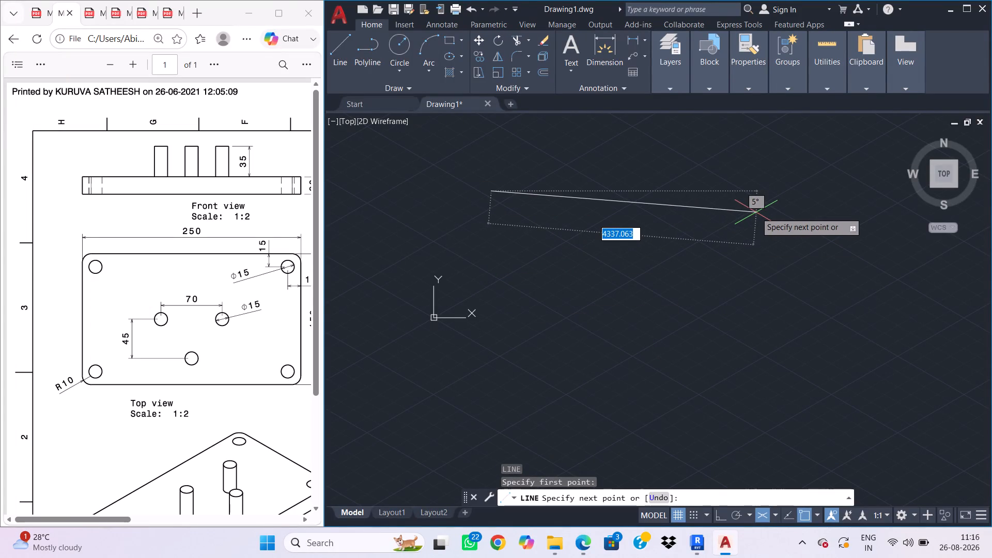
key("shift+F8")
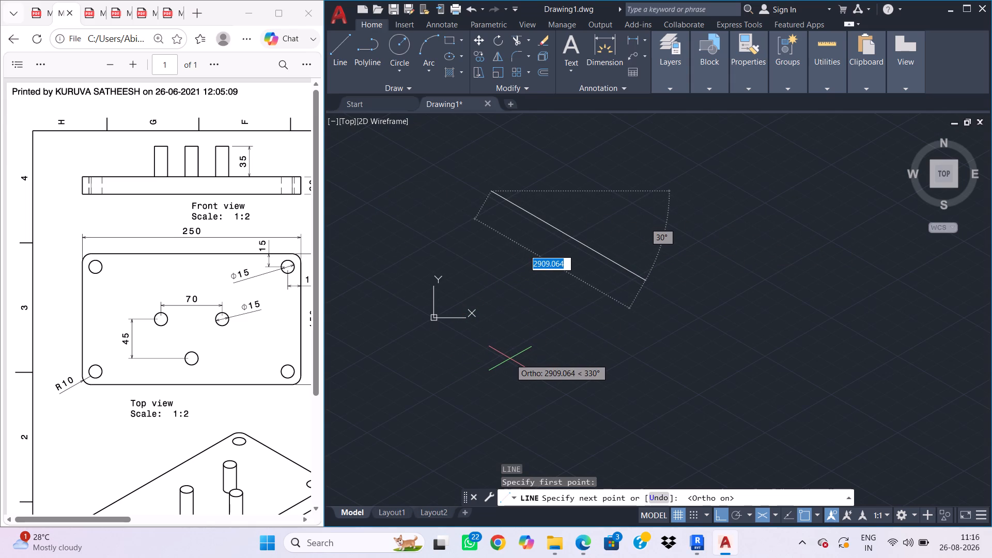
key("Escape")
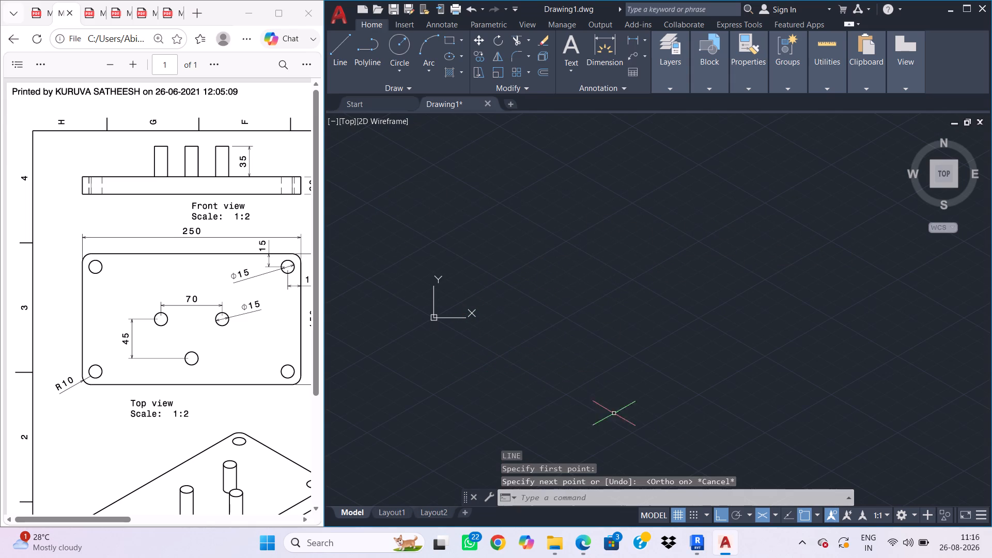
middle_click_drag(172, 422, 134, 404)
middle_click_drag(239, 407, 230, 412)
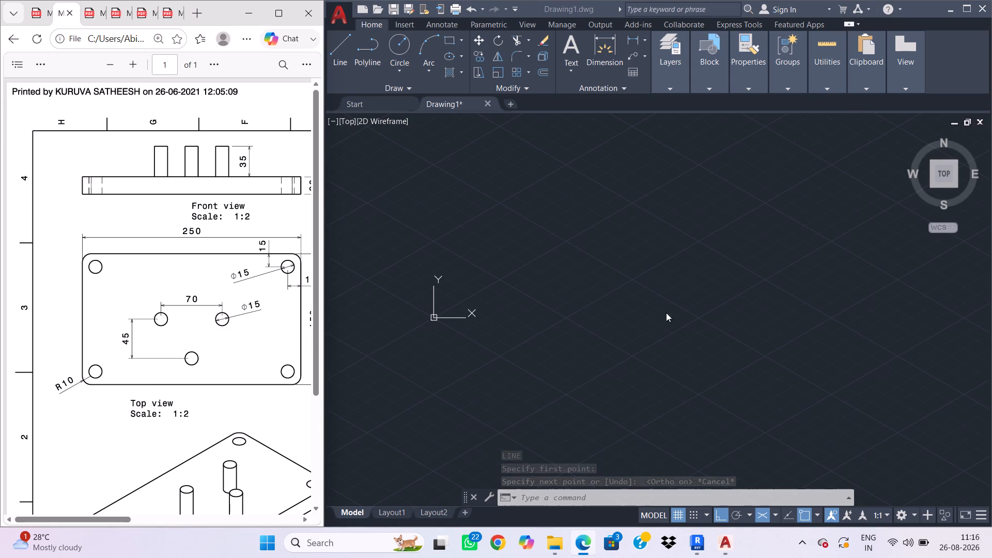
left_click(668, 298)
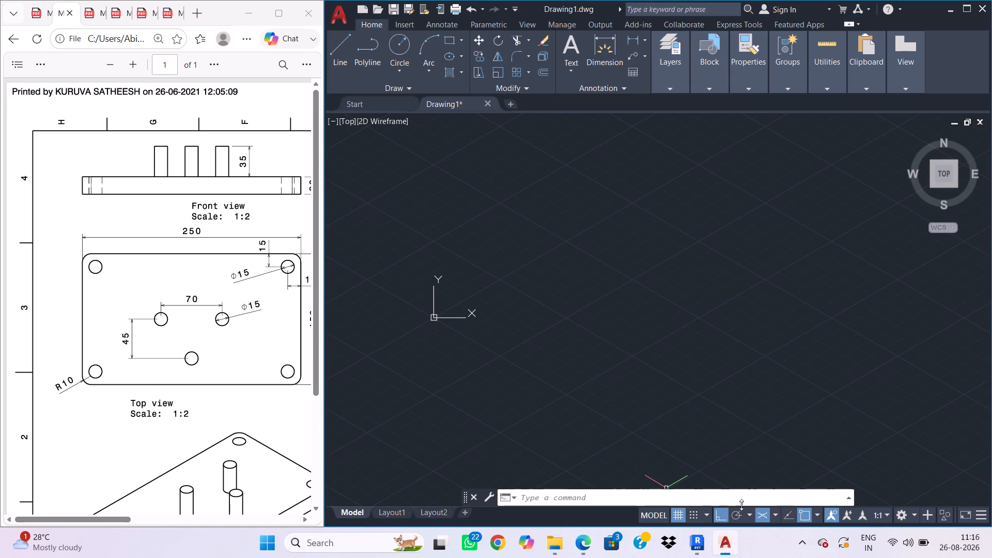
Turn off isometric drafting to return to orthographic drawing.
left_click(757, 515)
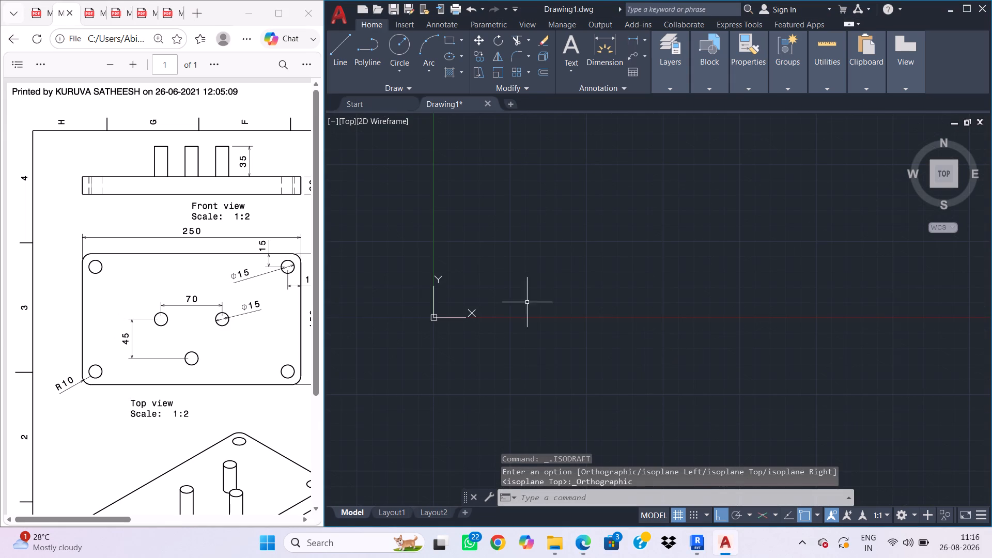
key("space")
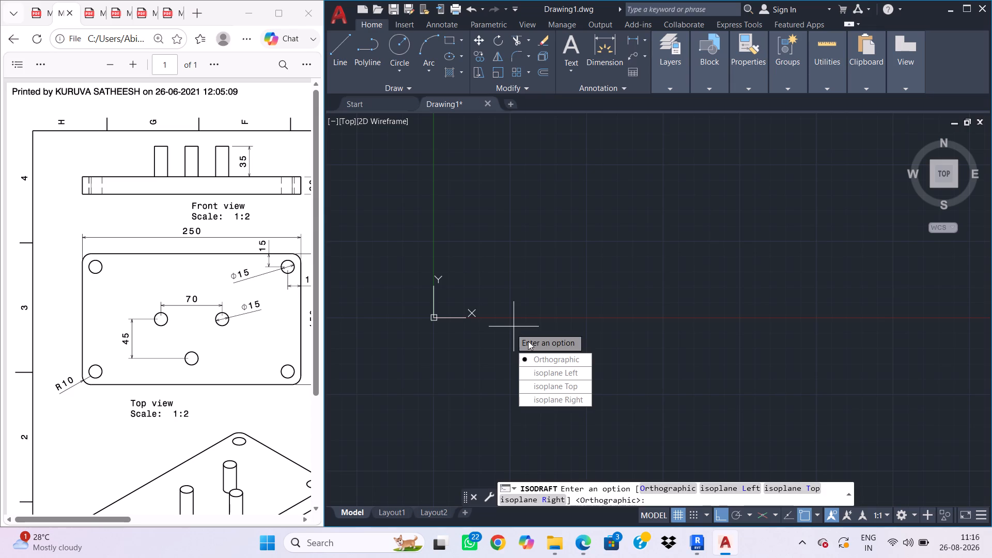
key("Escape")
Draw a 250 long horizontal line as the lower edge of the base plate's top view.
type("l")
key("space")
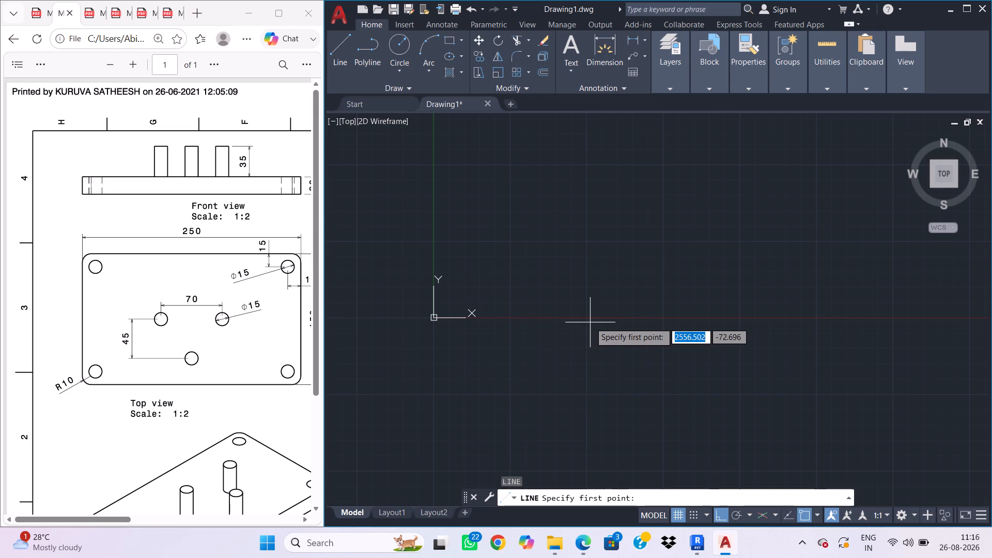
left_click(595, 316)
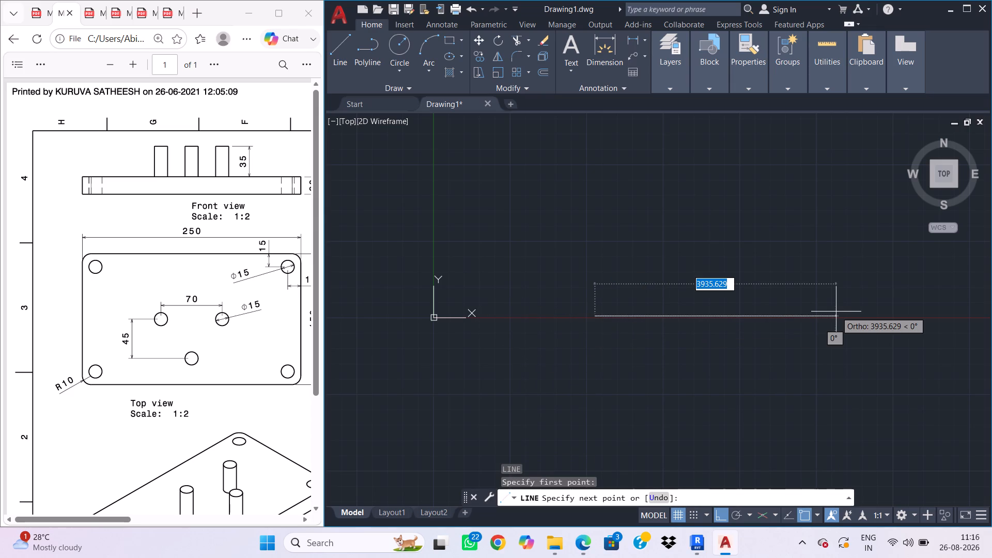
type("250")
key("Return")
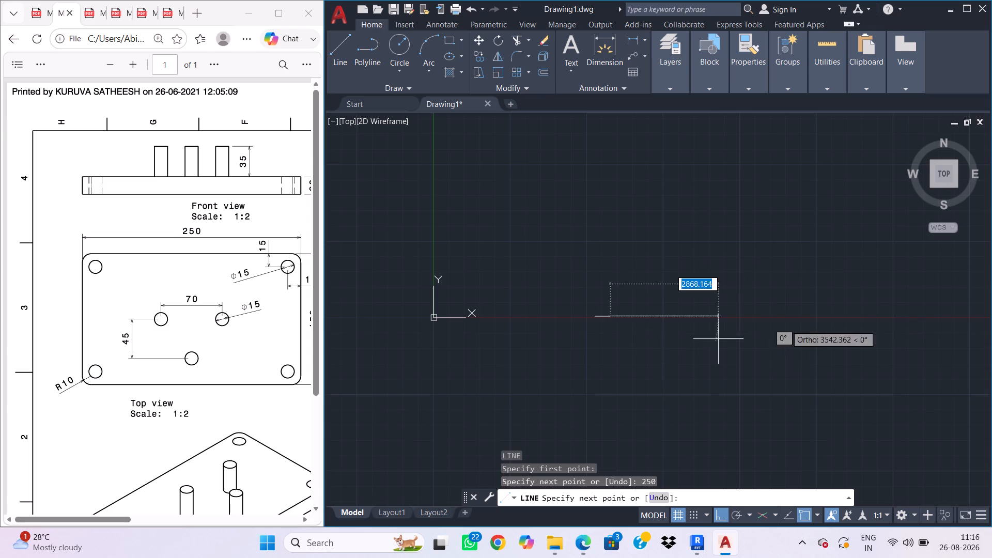
Complete the base plate's rectangular outline with lines of 150 up, 250 back across and 150 down.
scroll(500, 336, "up", 3)
scroll(622, 318, "up", 1)
middle_click_drag(860, 295, 366, 426)
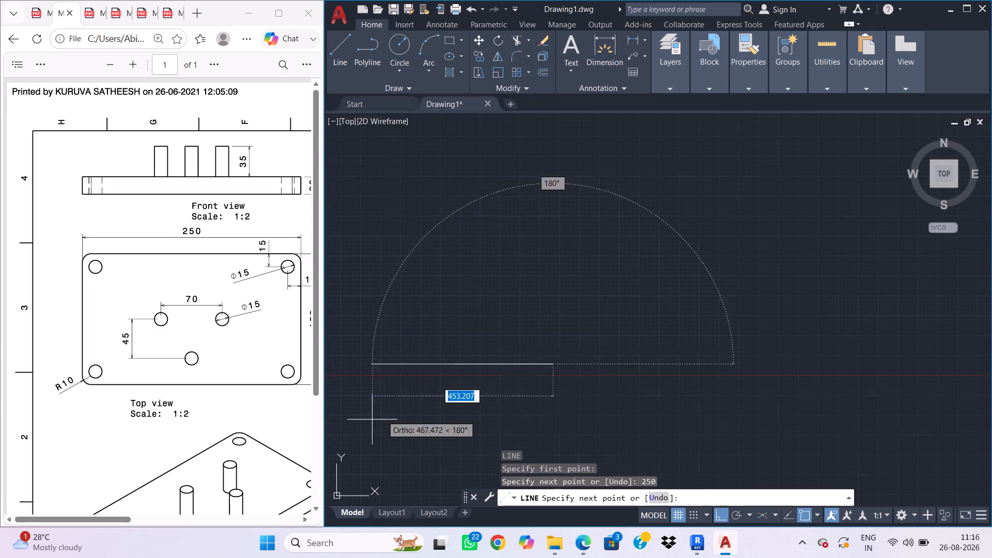
middle_click_drag(535, 391, 716, 352)
scroll(714, 351, "up", 2)
middle_click_drag(717, 314, 717, 315)
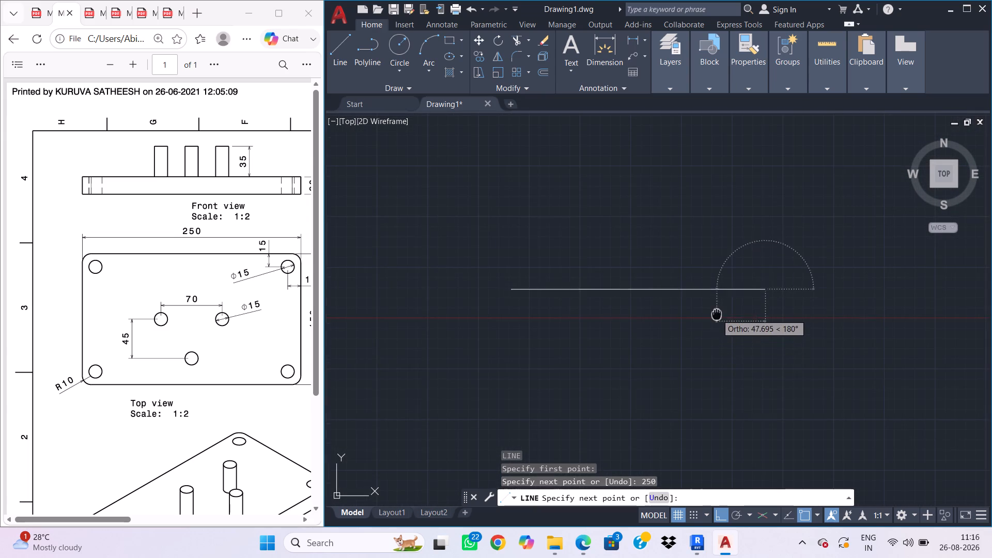
middle_click_drag(717, 315, 706, 395)
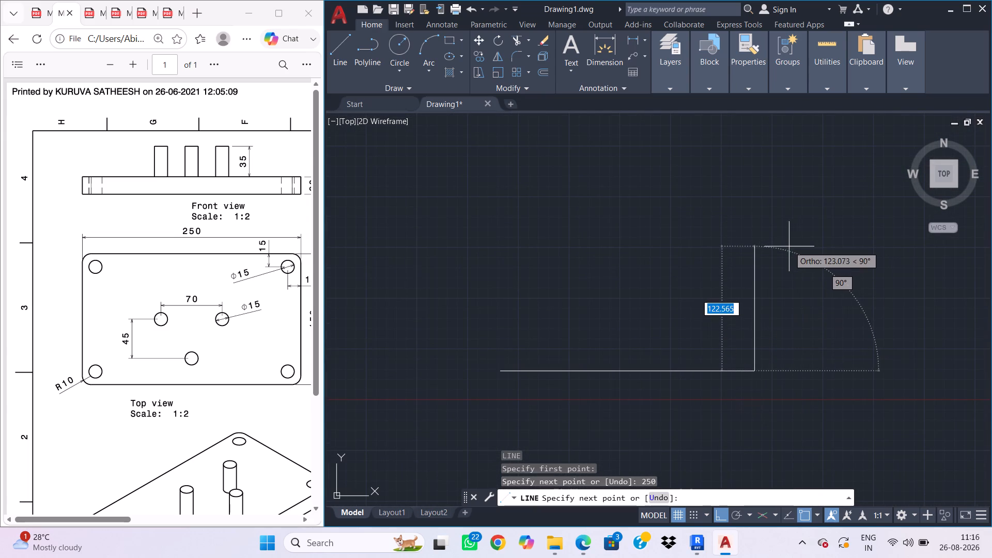
left_click(139, 521)
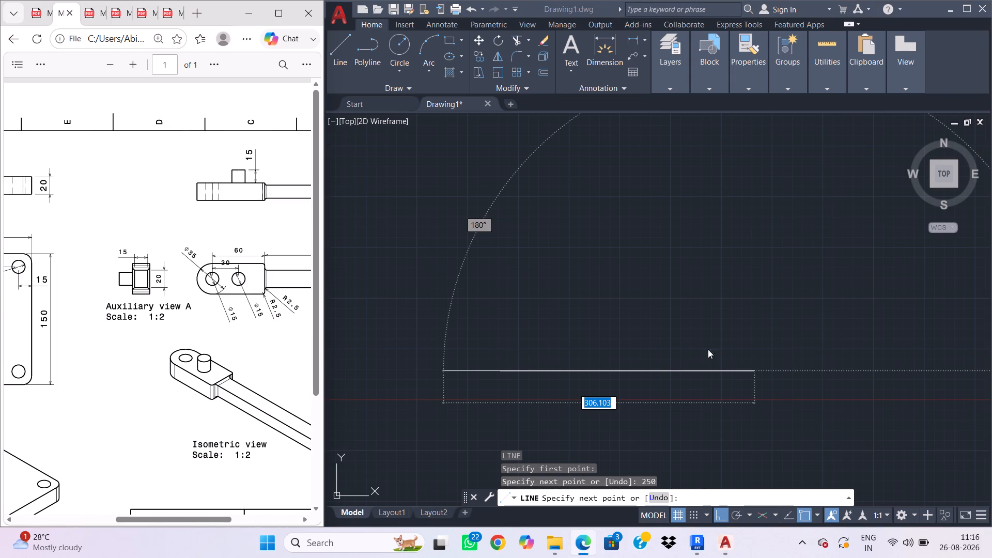
left_click(738, 275)
type("150")
key("Return")
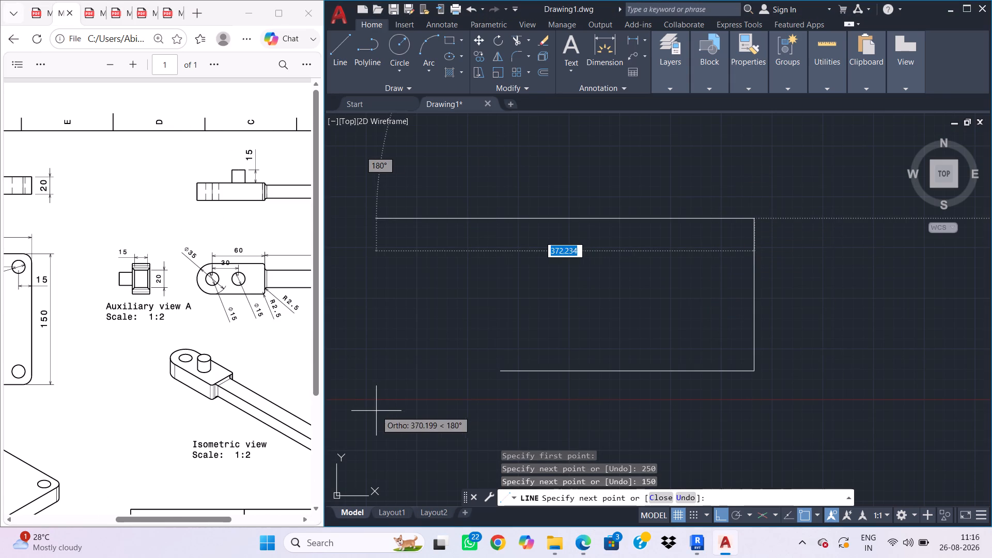
type("250")
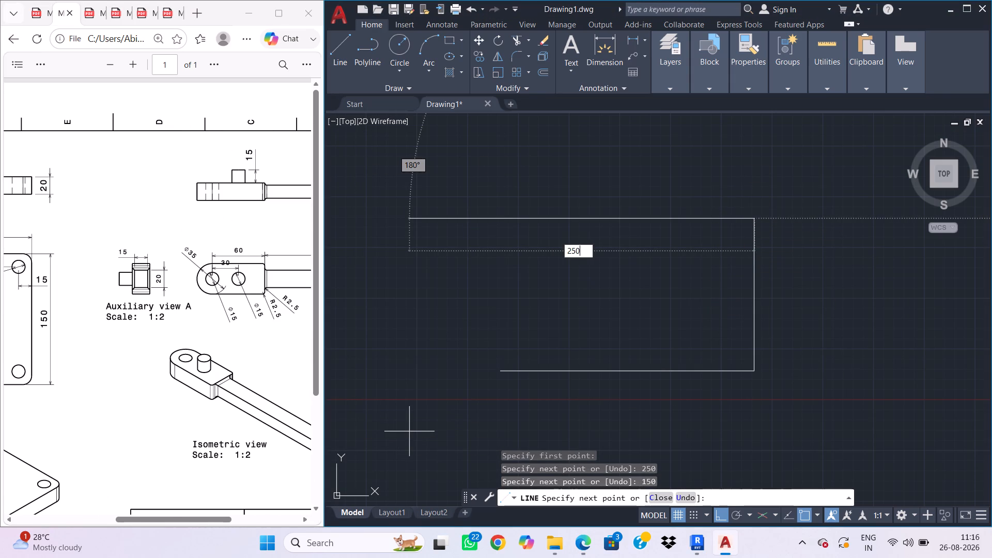
key("Return")
type("150")
key("Return")
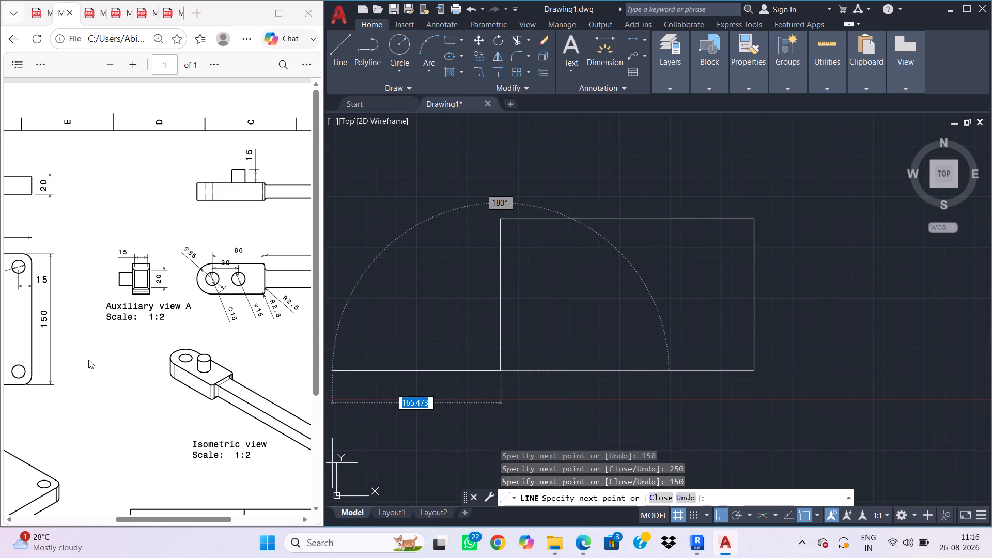
left_click(72, 520)
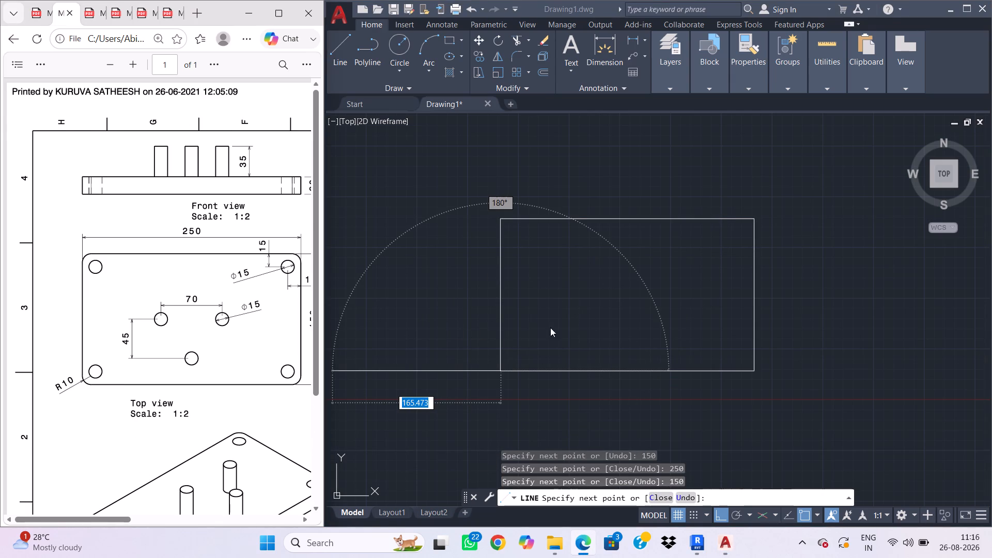
left_click(523, 322)
key("Escape")
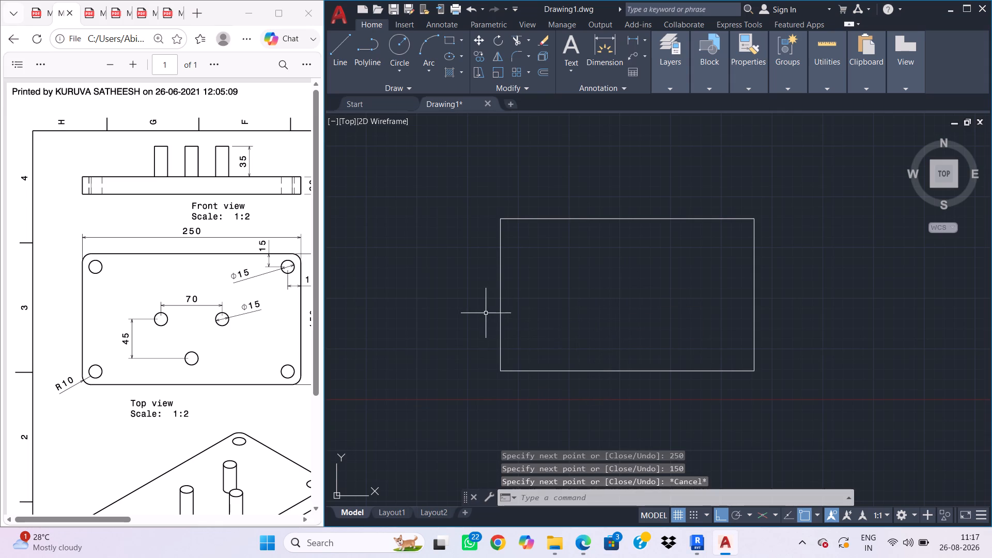
Draw a 15 diameter circle centred on the plate outline's upper-left corner.
key("c")
key("space")
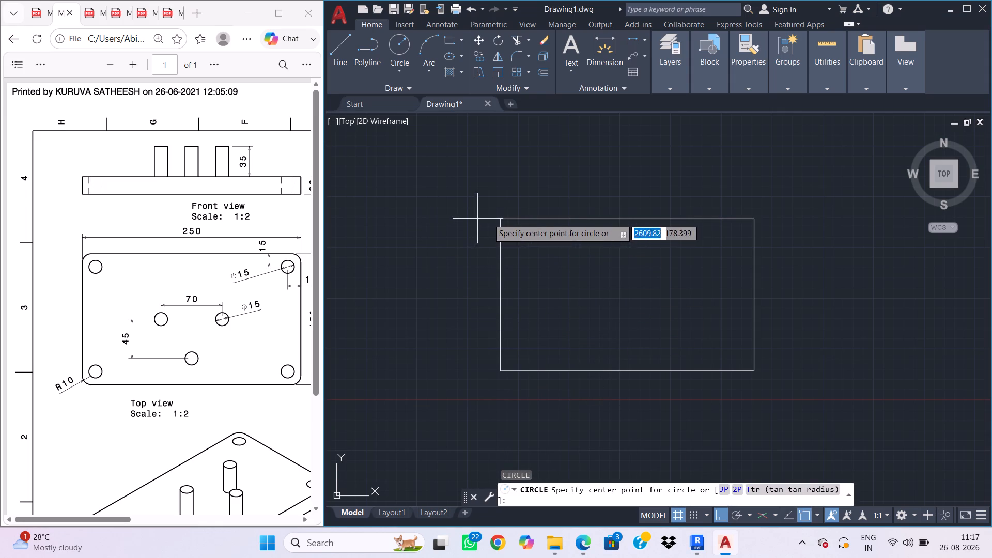
left_click(503, 221)
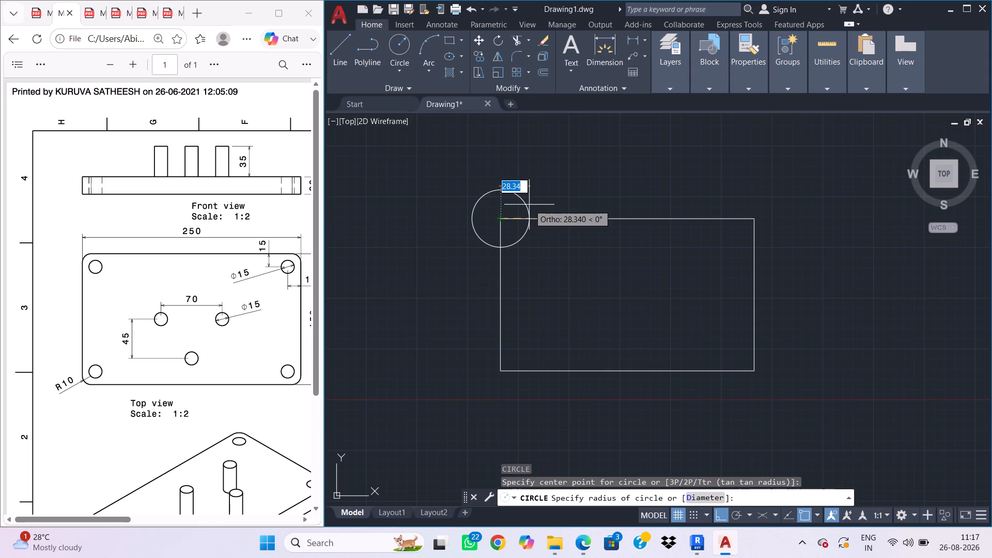
type("d")
key("space")
type("15")
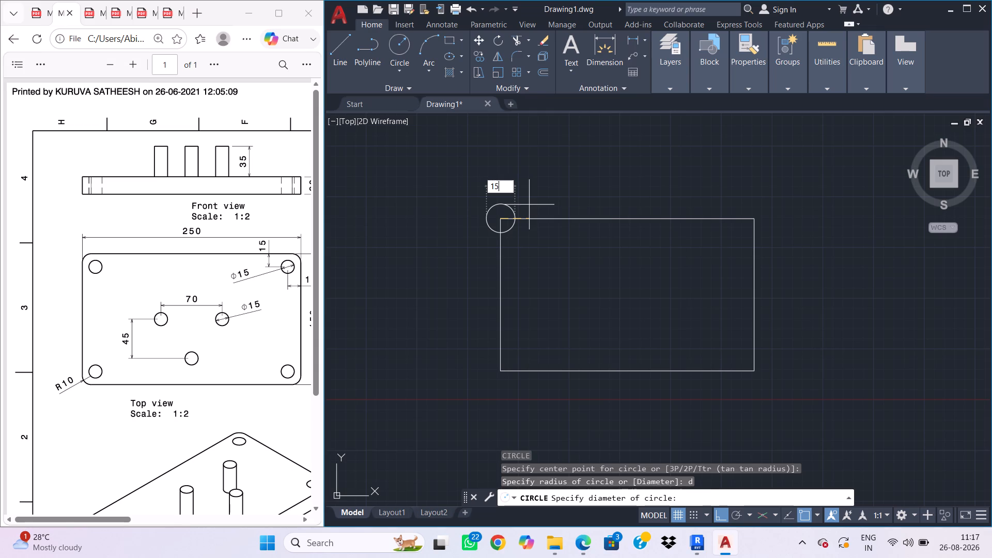
key("Return")
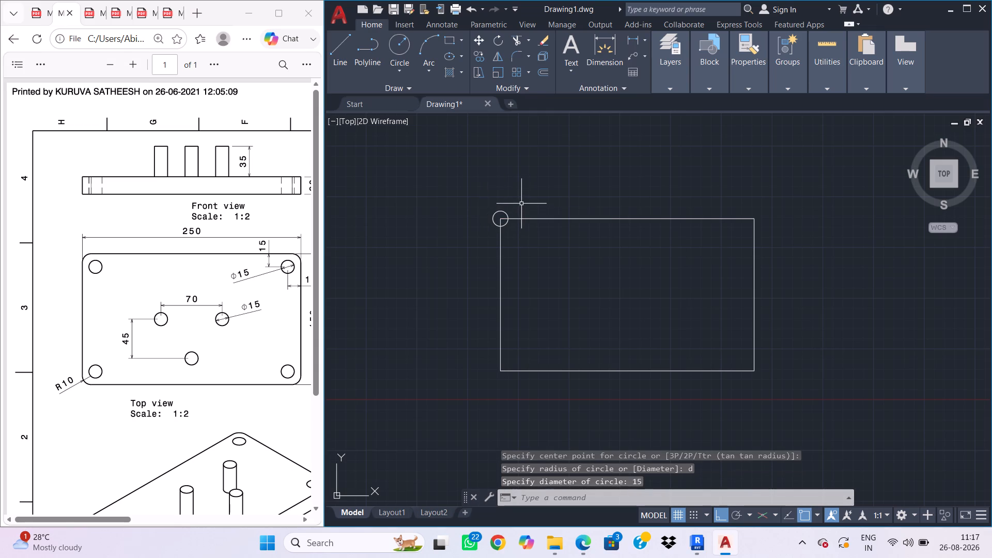
Move the corner circle 15 straight down from the plate's upper-left corner.
left_click_drag(521, 204, 495, 221)
left_click(494, 213)
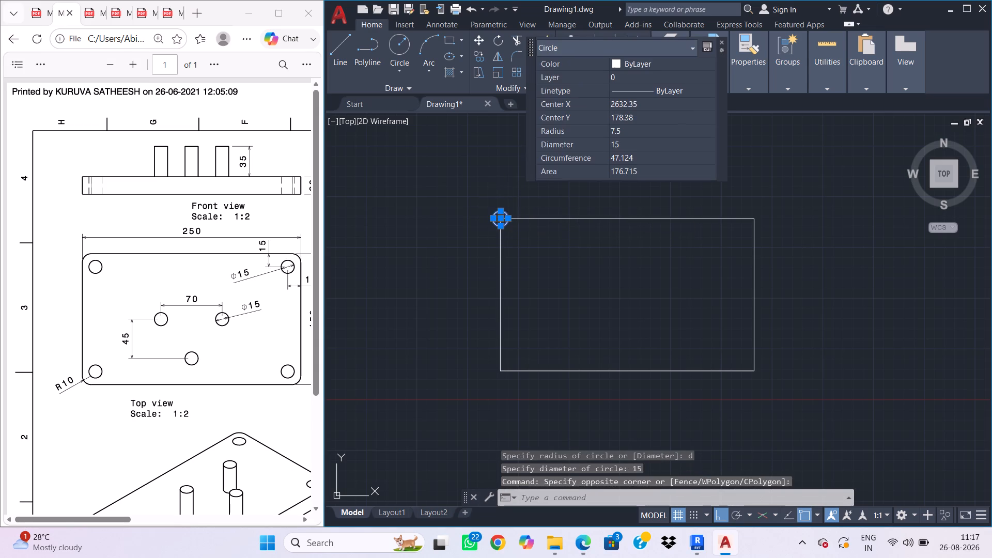
type("m")
key("space")
left_click(498, 218)
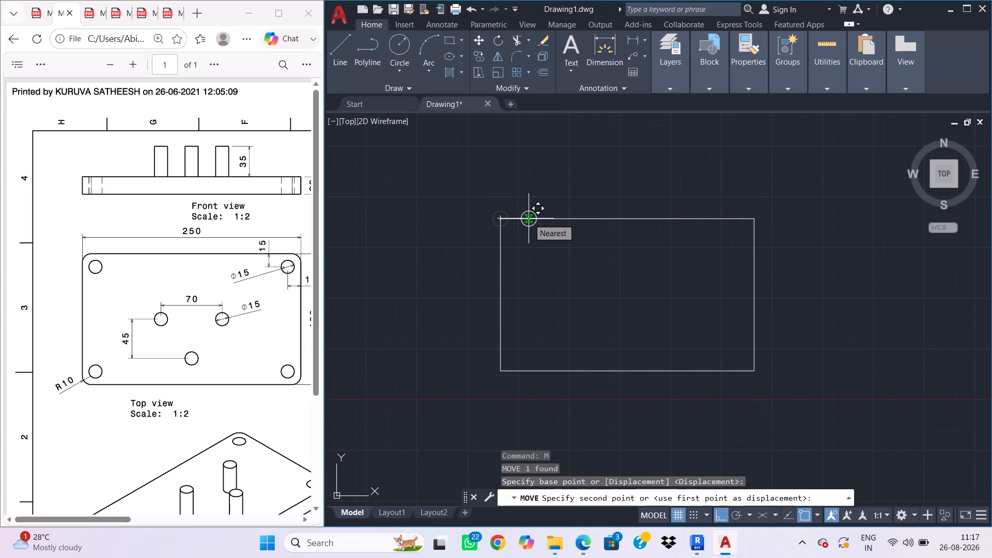
left_click(140, 523)
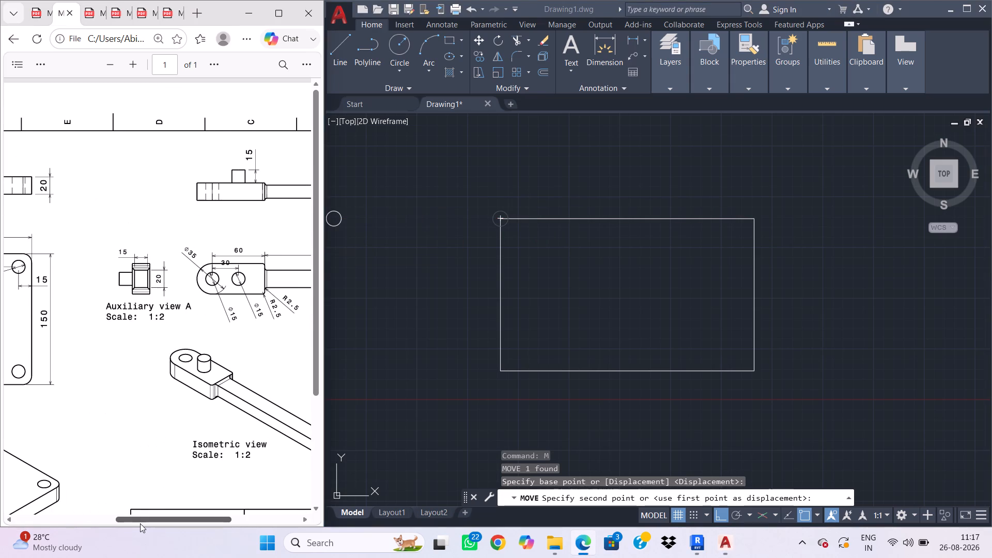
left_click(499, 218)
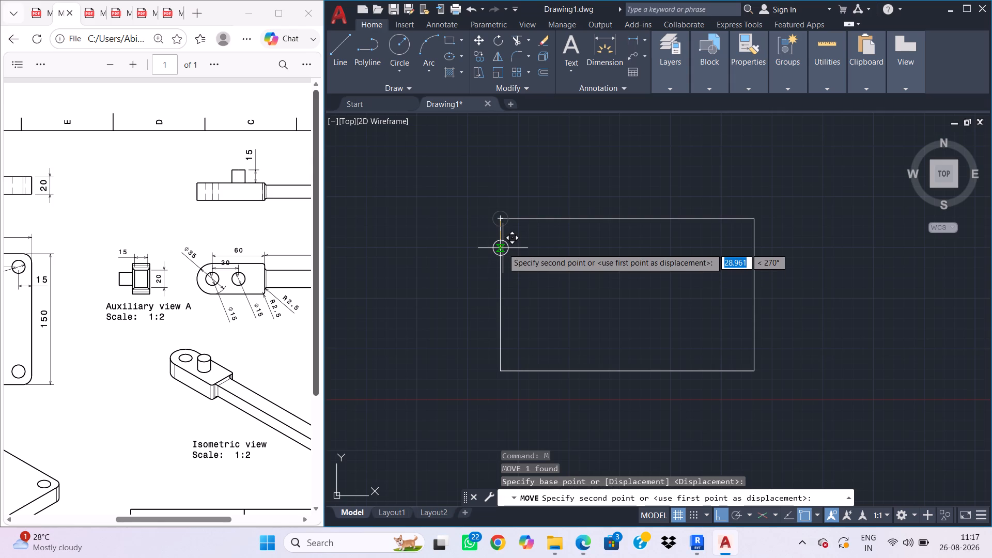
type("15")
key("Return")
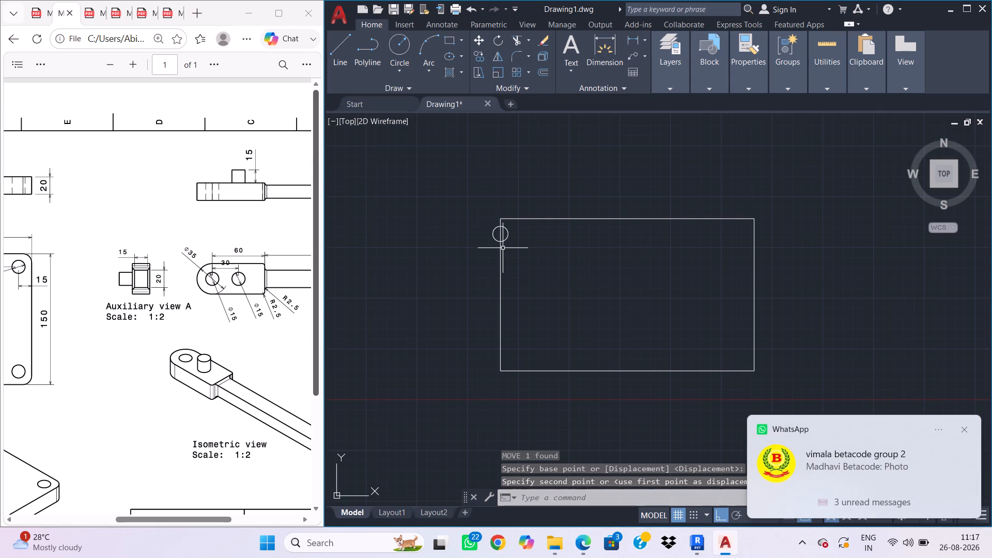
Move the circle 15 to the right, into the plate, away from its left edge.
left_click(509, 241)
left_click(502, 235)
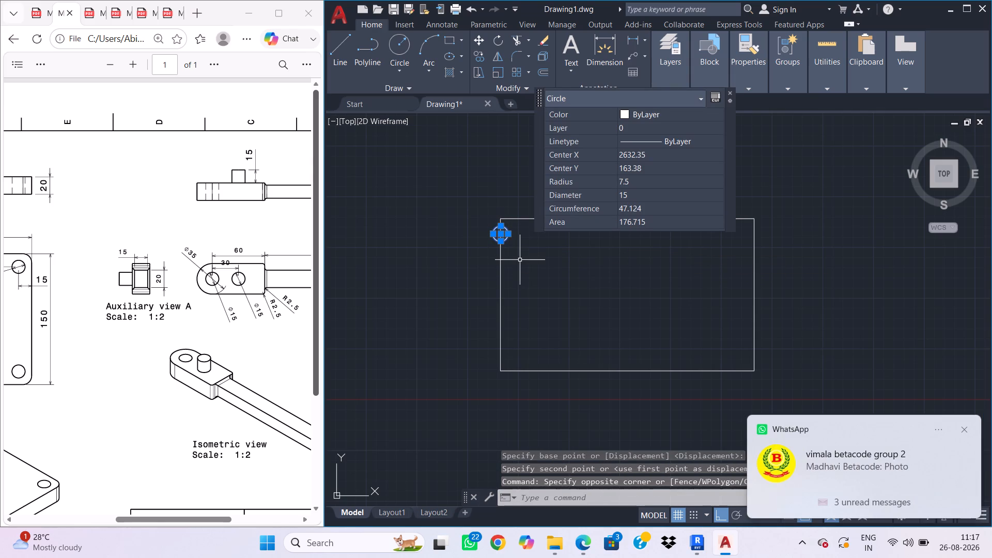
key("m")
key("space")
left_click(502, 236)
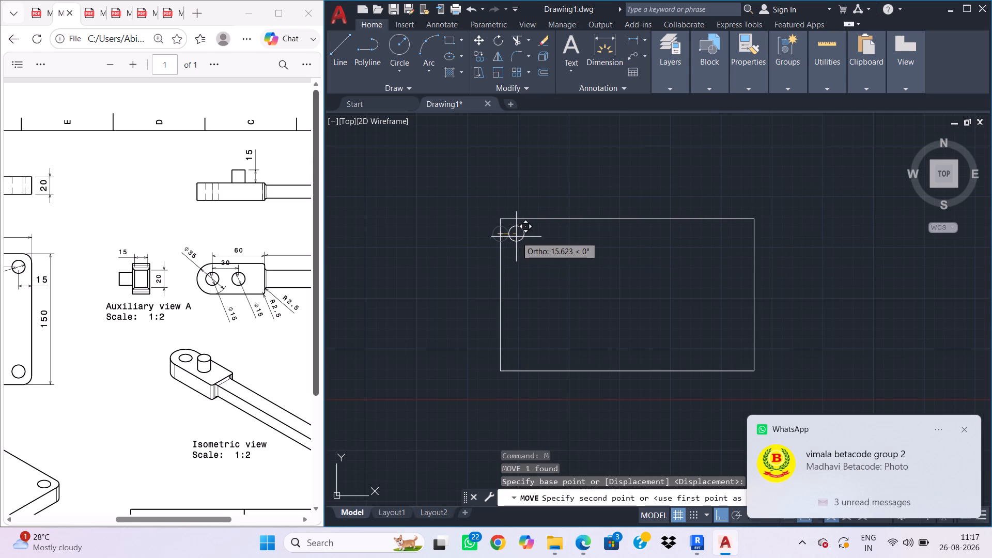
type("15")
key("Return")
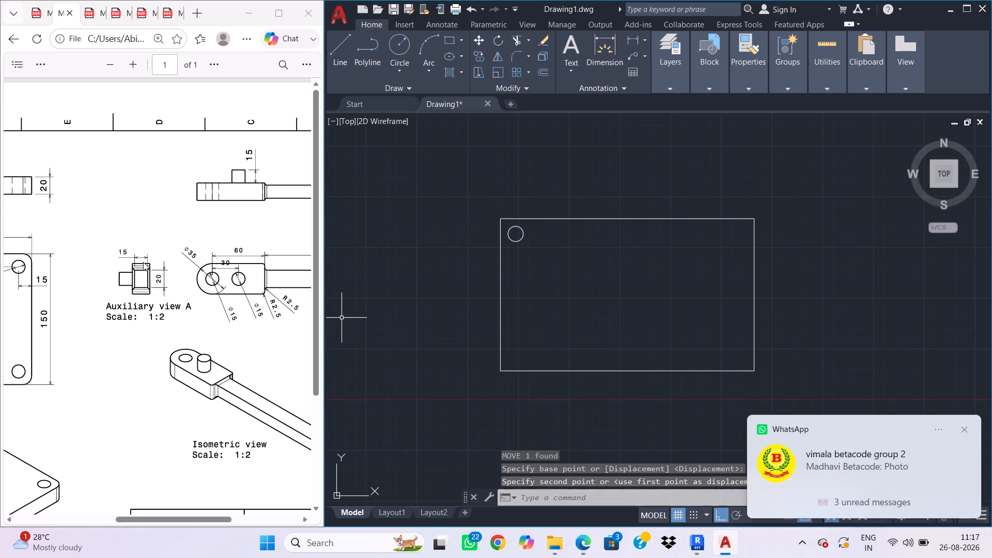
Mirror the upper-left hole about the vertical line through the top edge's midpoint, keeping the original.
left_click(59, 521)
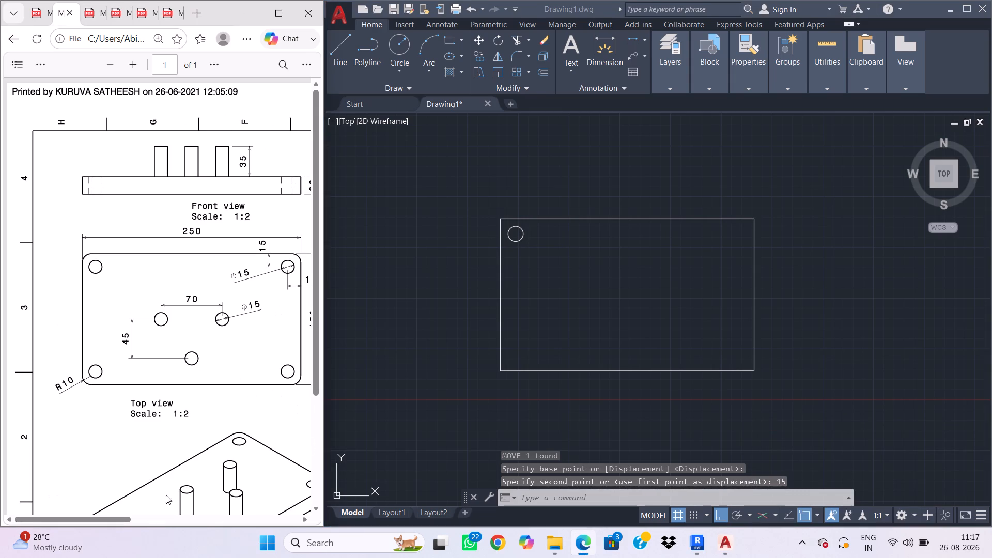
left_click(532, 252)
left_click(517, 237)
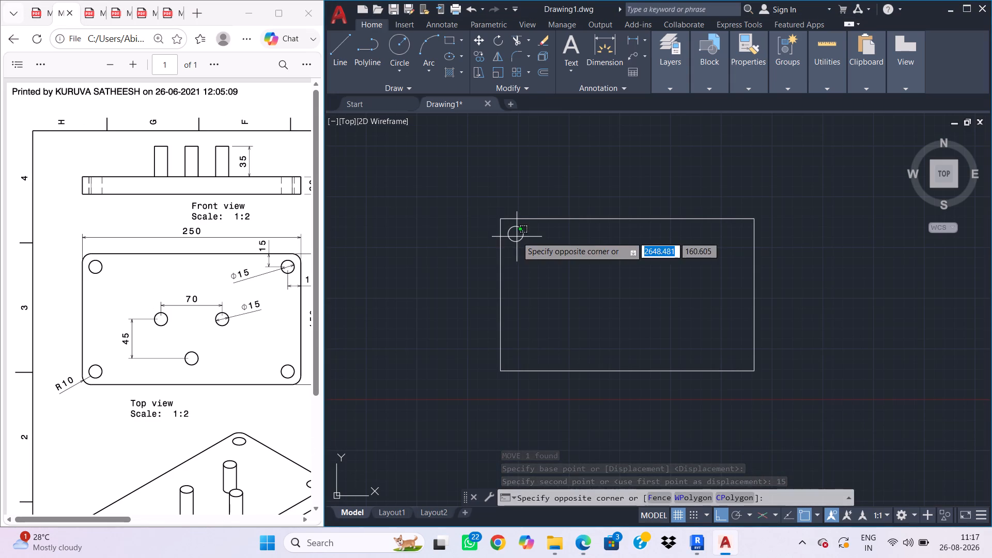
left_click(526, 249)
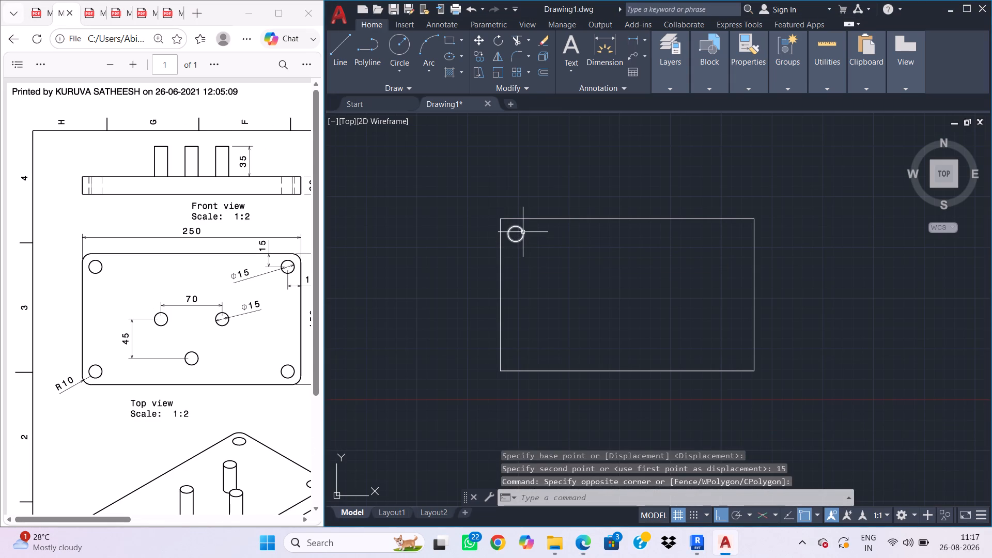
left_click(523, 232)
key("m")
type("i")
key("space")
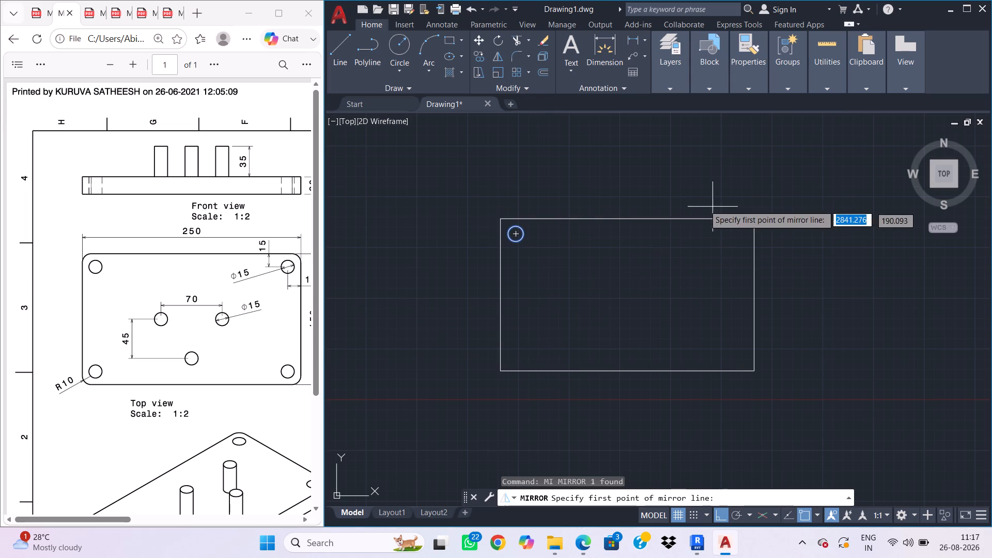
left_click(630, 219)
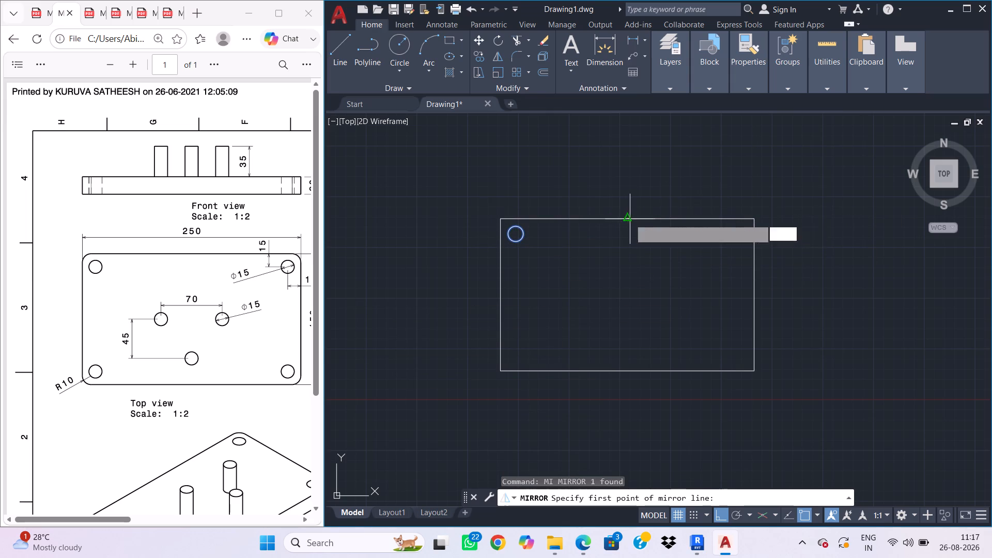
left_click(629, 190)
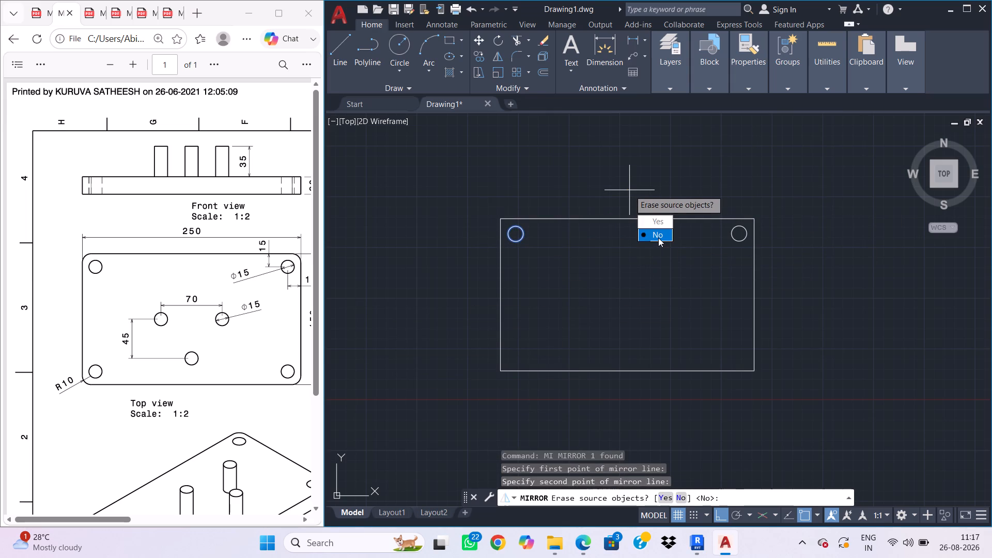
left_click_drag(658, 238, 629, 190)
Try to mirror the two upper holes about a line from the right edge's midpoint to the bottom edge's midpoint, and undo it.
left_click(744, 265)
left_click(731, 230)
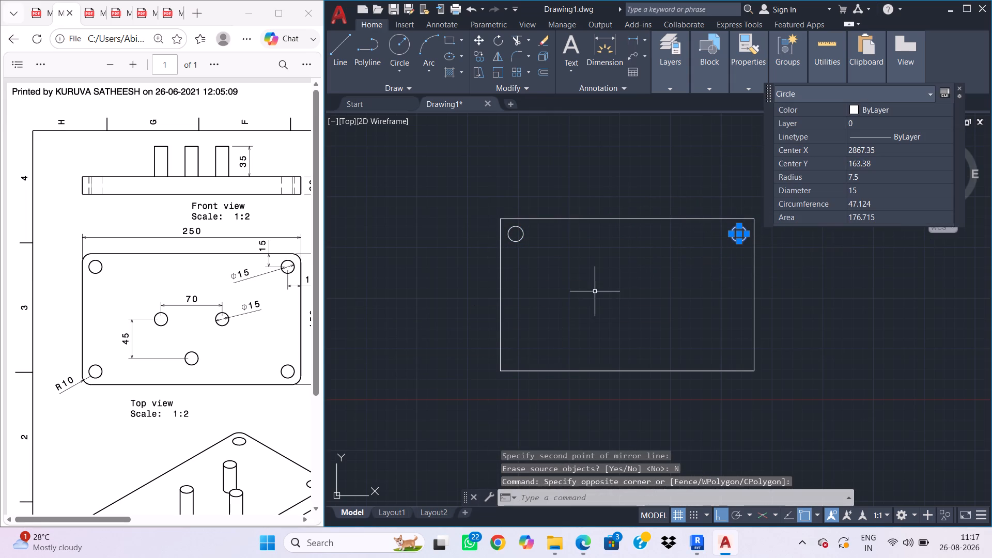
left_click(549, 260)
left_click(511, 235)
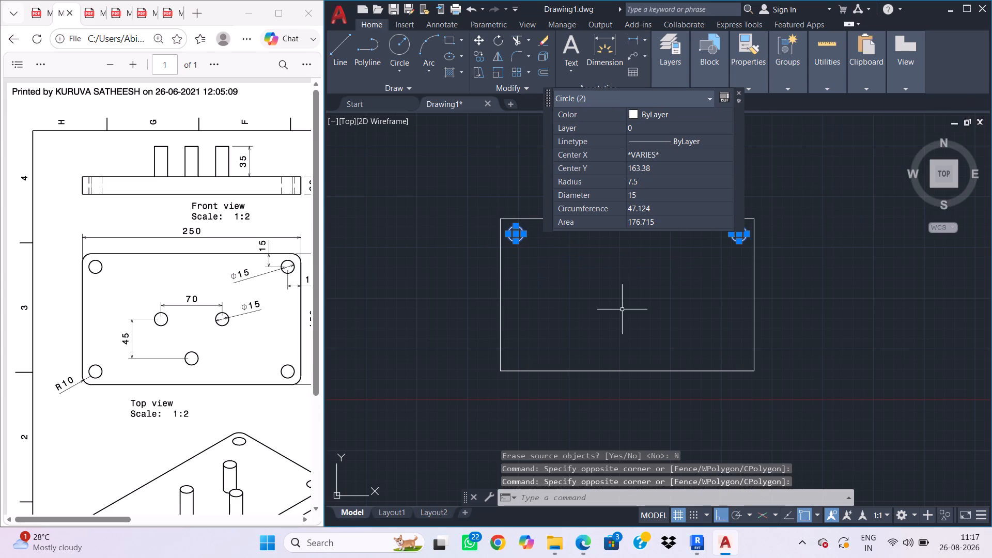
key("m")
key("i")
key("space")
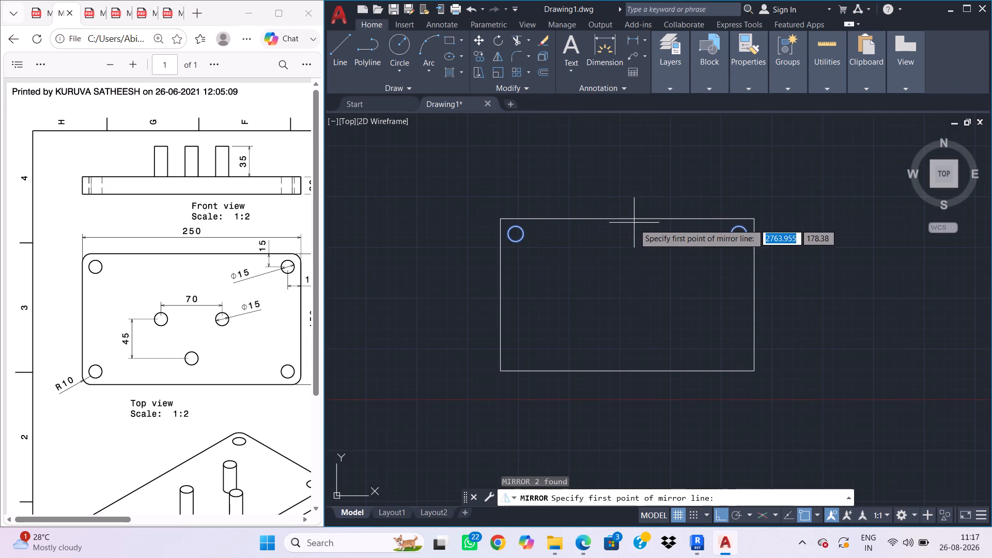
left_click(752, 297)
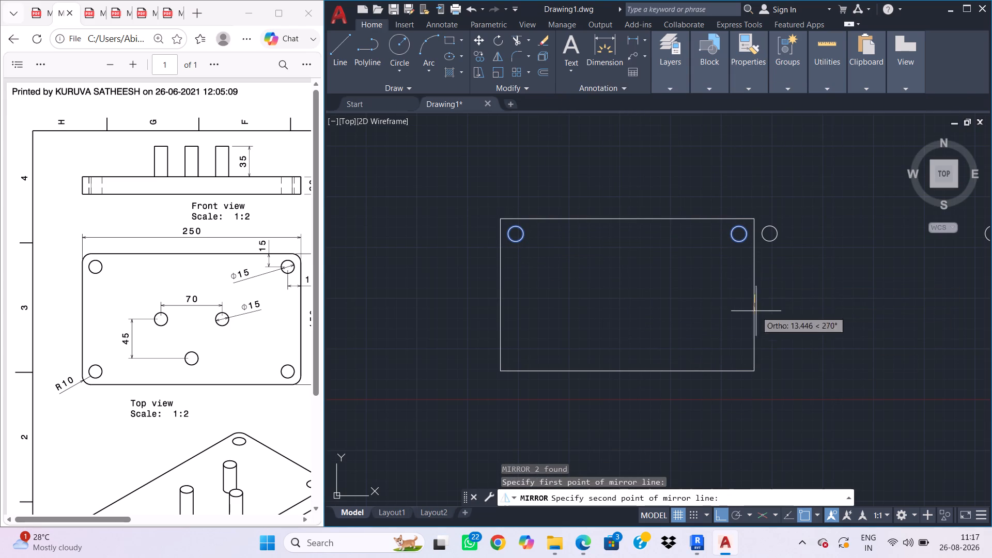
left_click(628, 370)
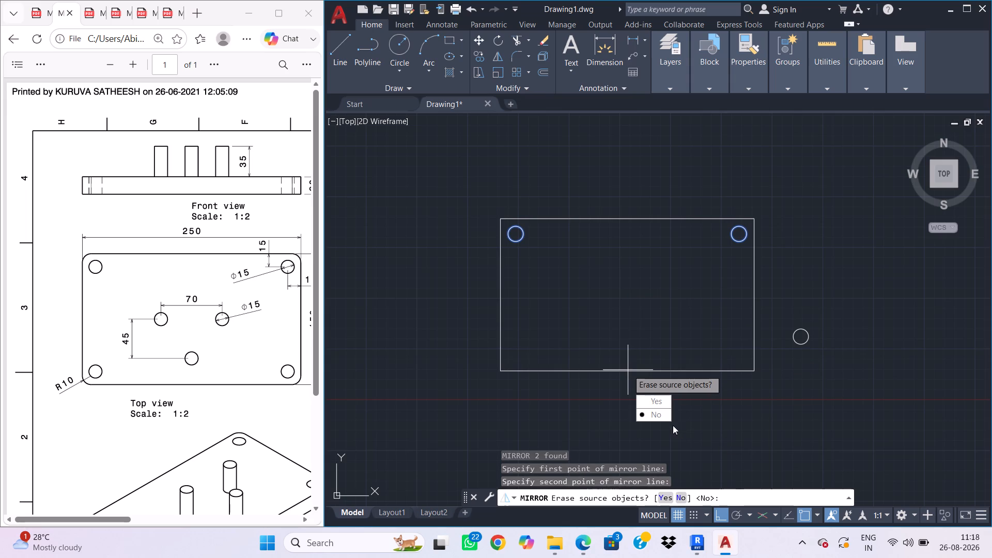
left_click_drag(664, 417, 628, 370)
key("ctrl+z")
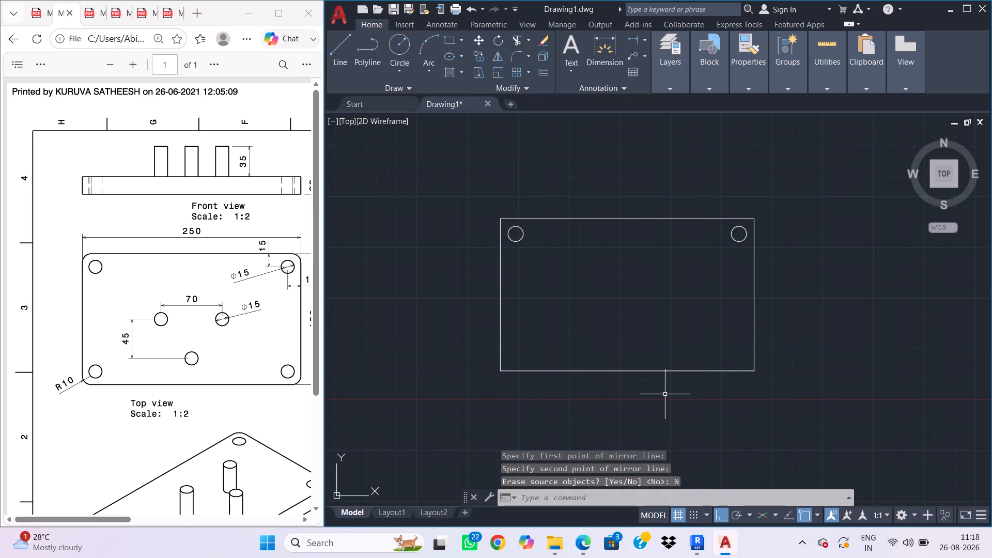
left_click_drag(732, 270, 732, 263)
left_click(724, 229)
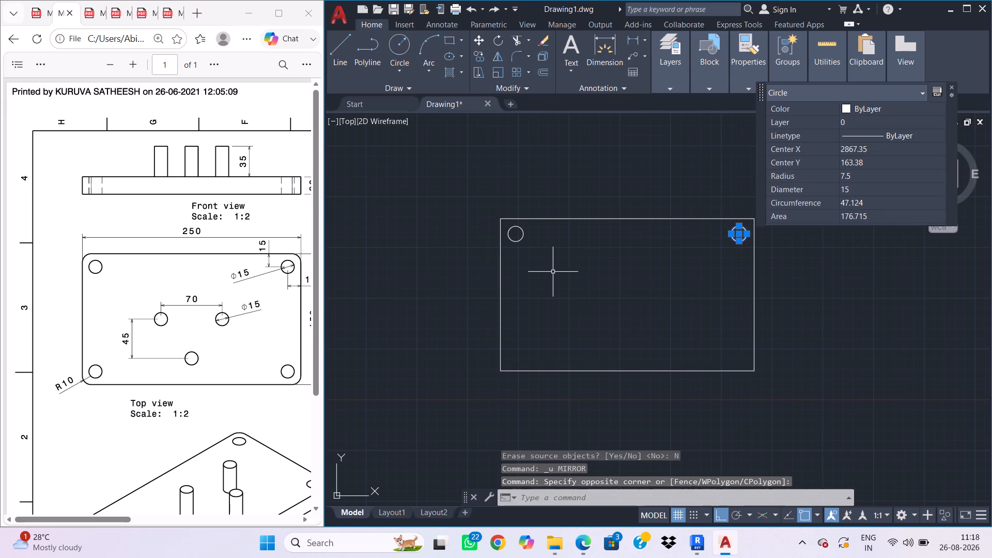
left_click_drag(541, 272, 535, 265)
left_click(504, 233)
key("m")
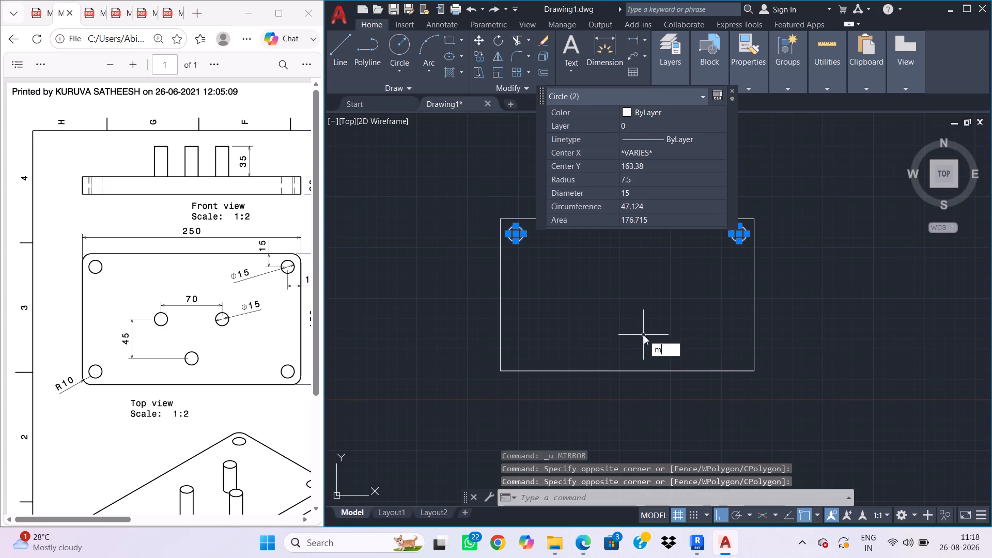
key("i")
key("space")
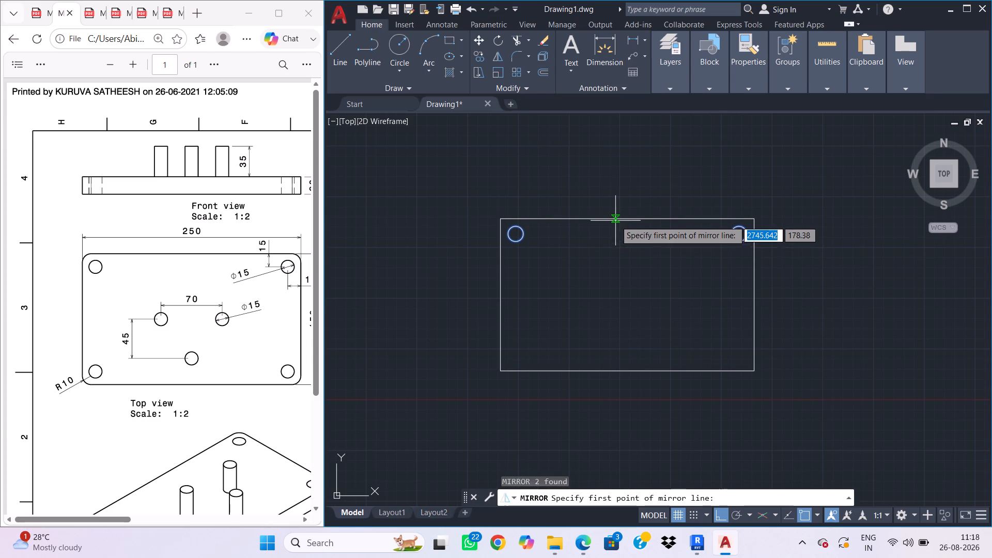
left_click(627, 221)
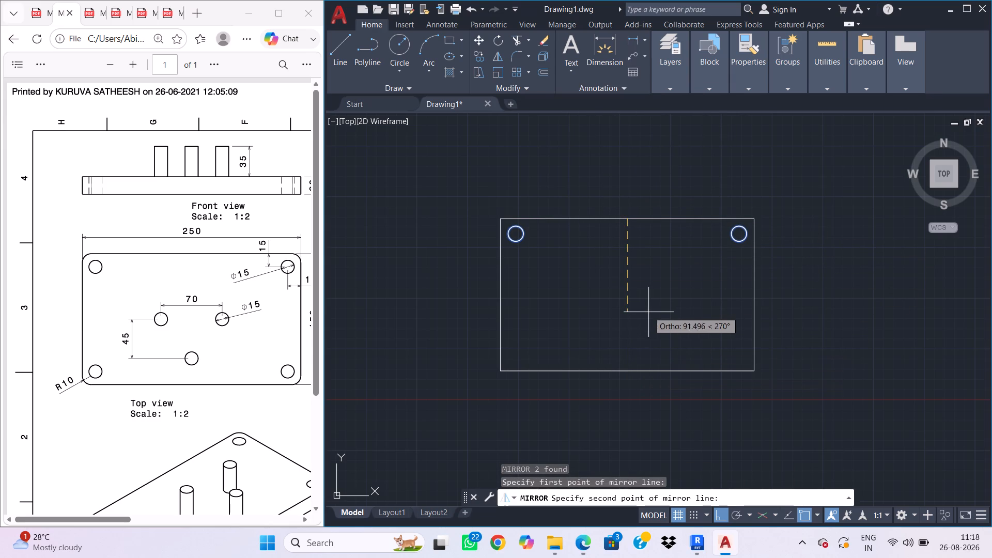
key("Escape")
Mirror the two upper holes about the horizontal line through the side edges' midpoints, keeping the originals.
left_click(738, 265)
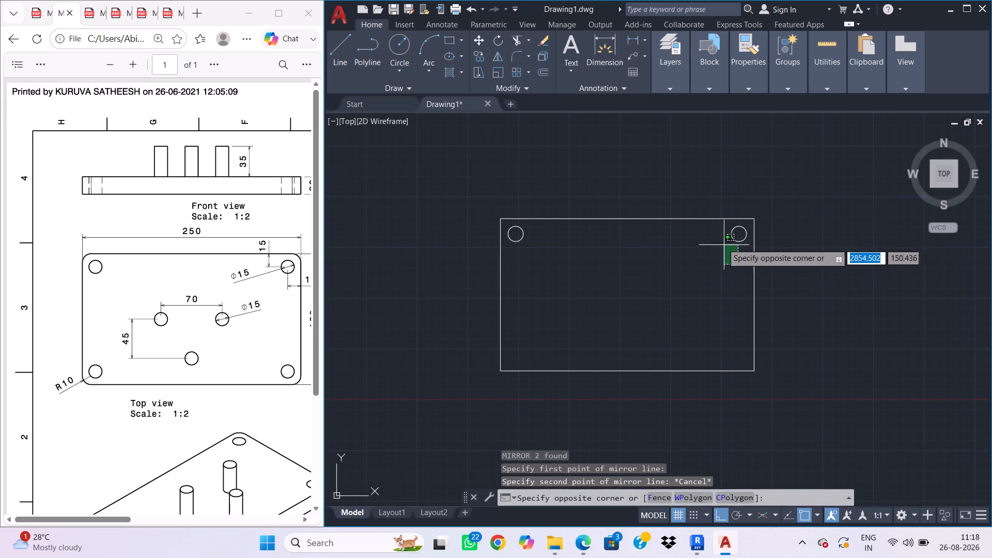
left_click(717, 234)
left_click(549, 271)
left_click(509, 234)
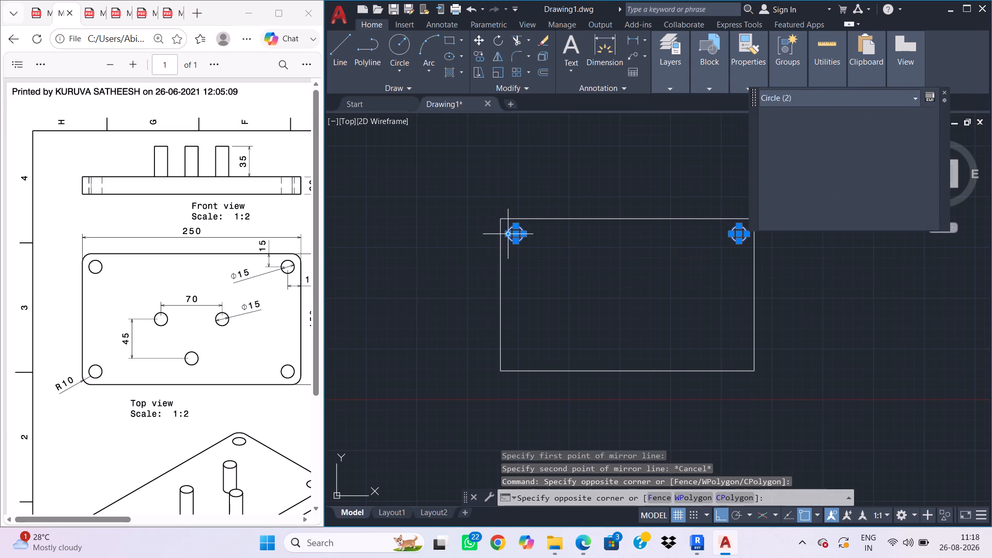
type("mi")
key("space")
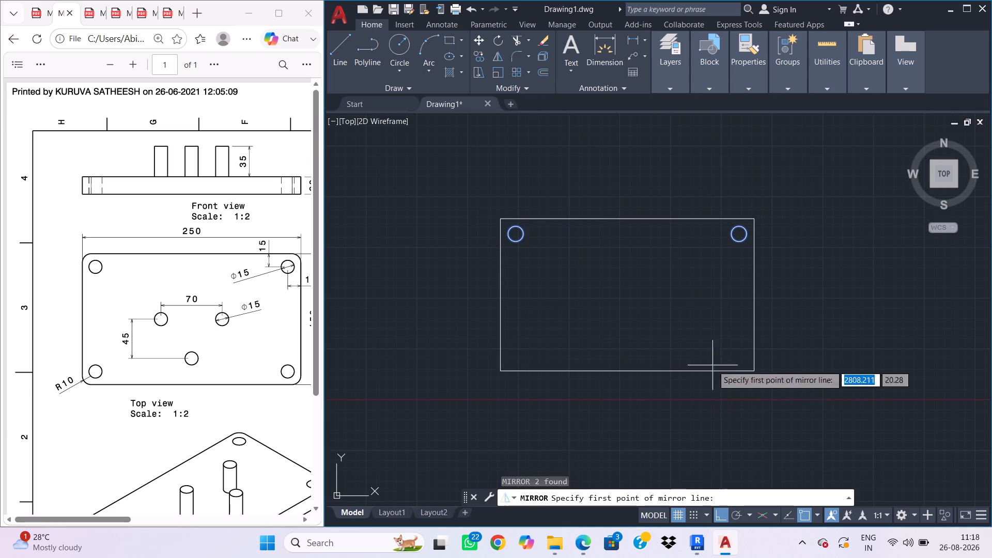
left_click(754, 297)
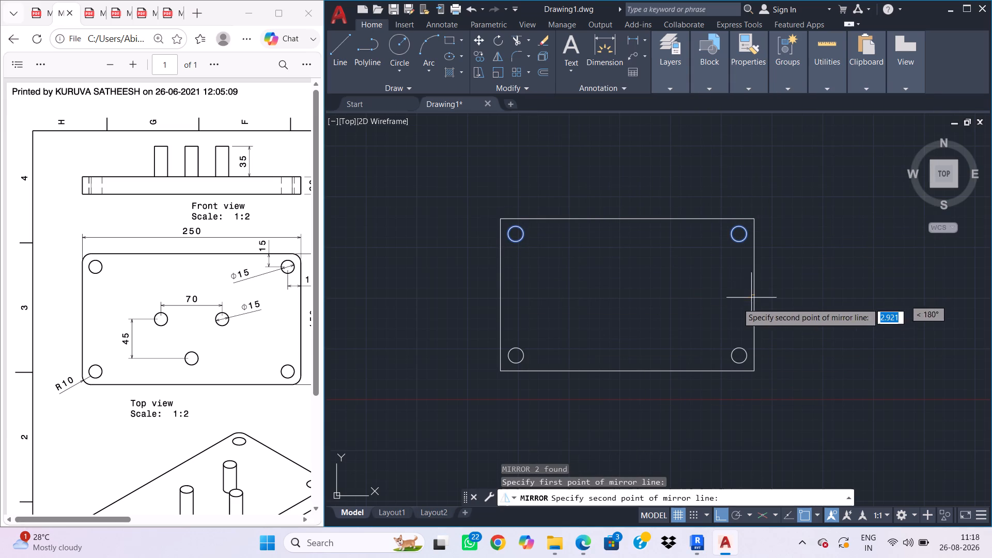
left_click(499, 296)
left_click_drag(517, 339, 499, 296)
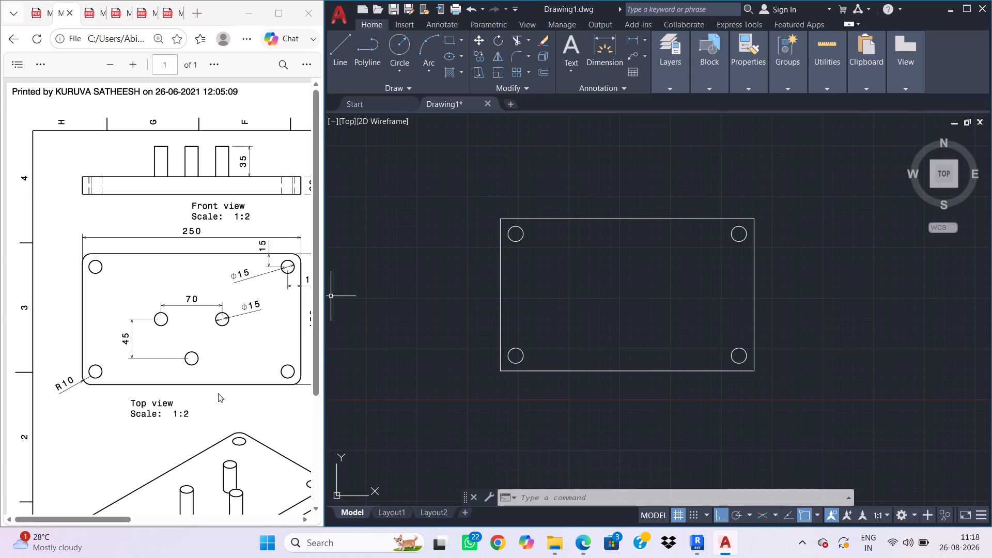
Check the base plate's dimensions on the practice sheet and fillet the plate outline's upper-left corner with radius 10.
left_click(135, 520)
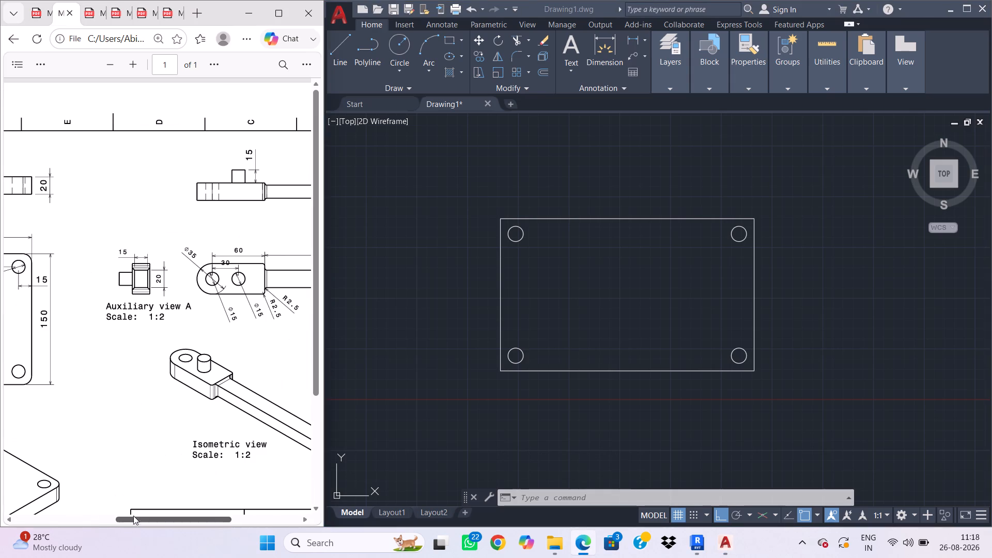
left_click(74, 518)
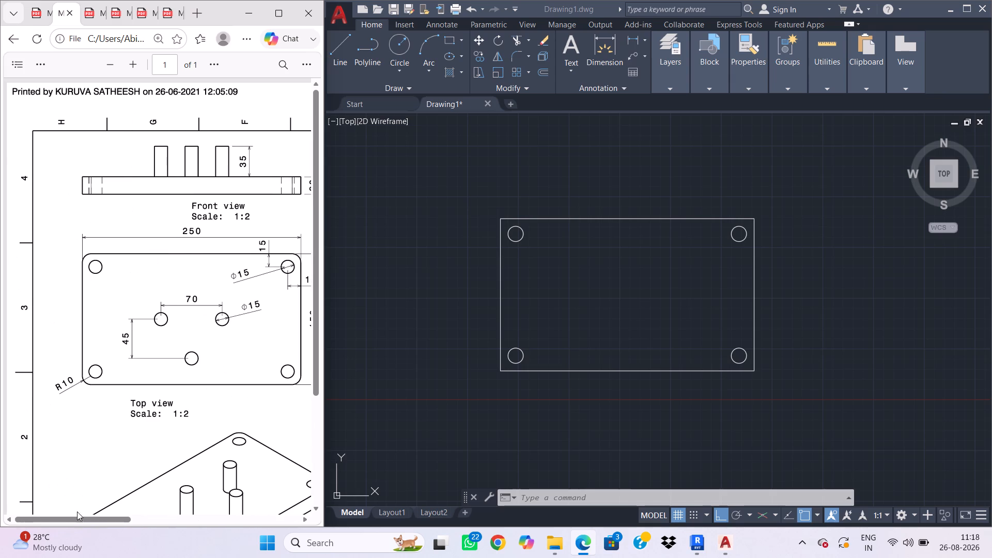
type("f")
key("space")
left_click(441, 407)
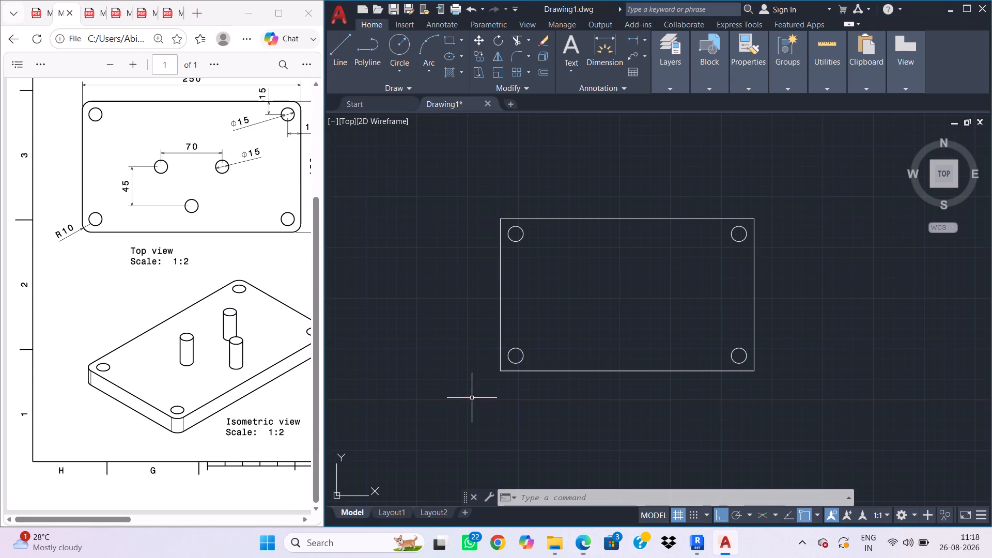
type("f")
key("space")
type("r")
key("space")
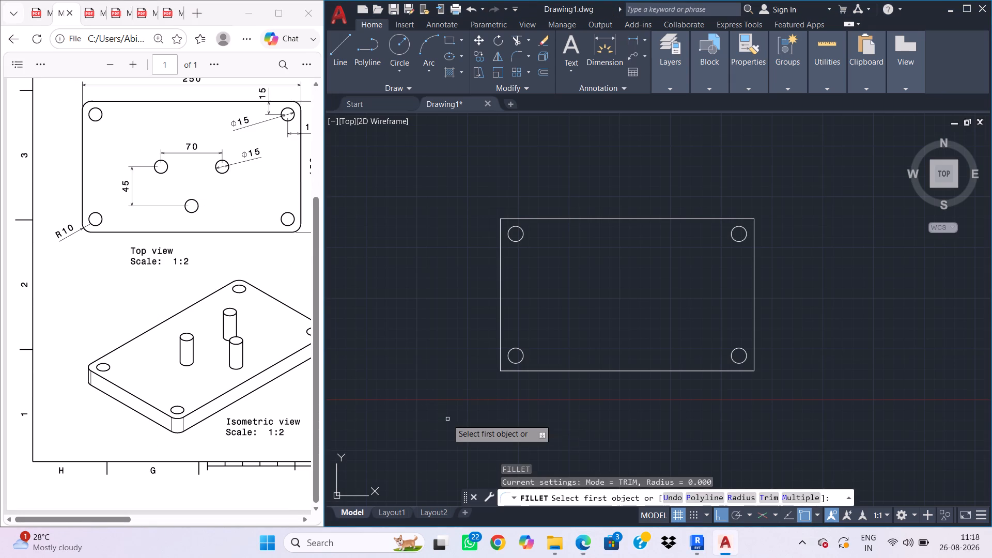
type("10")
key("Return")
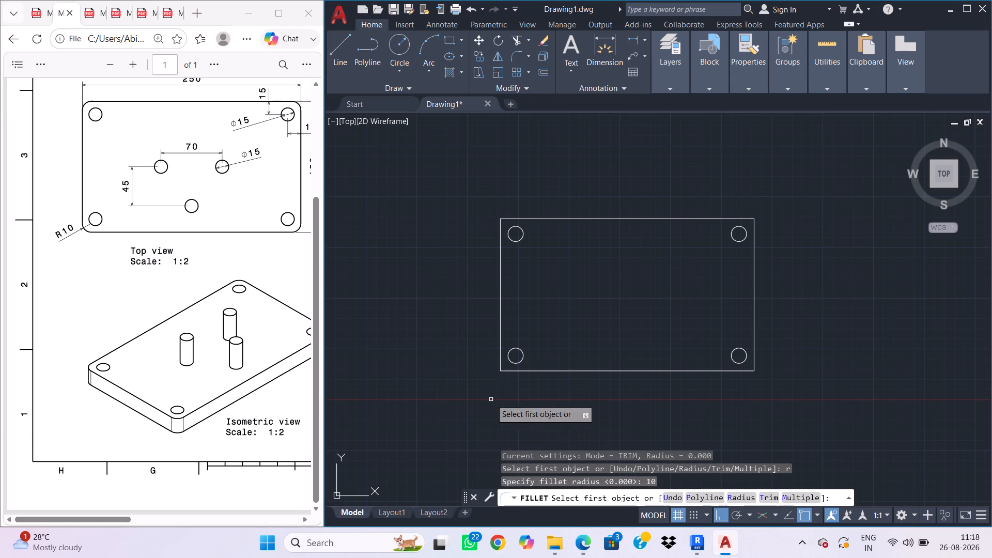
left_click(506, 219)
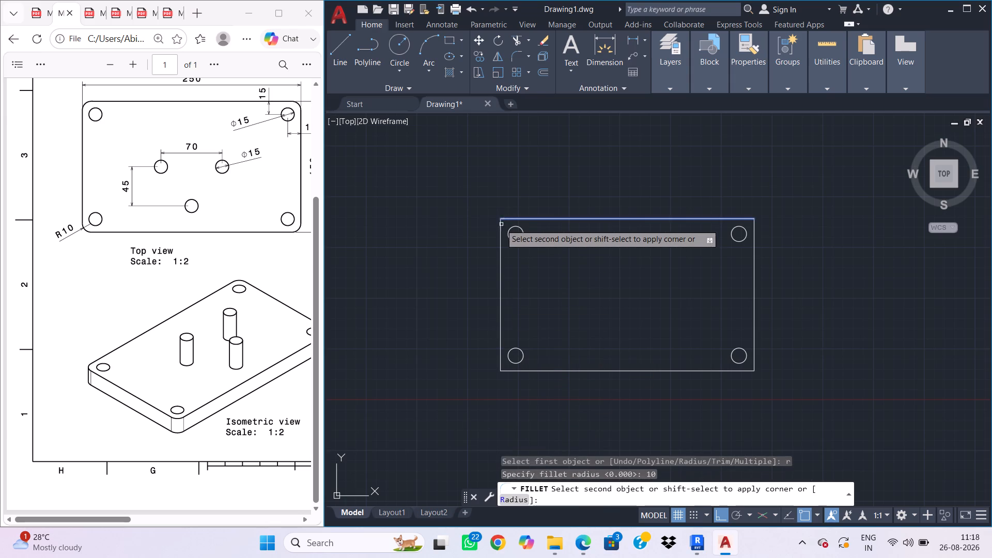
left_click(499, 228)
Fillet the plate outline's lower-left, lower-right and upper-right corners with the same radius of 10.
key("space")
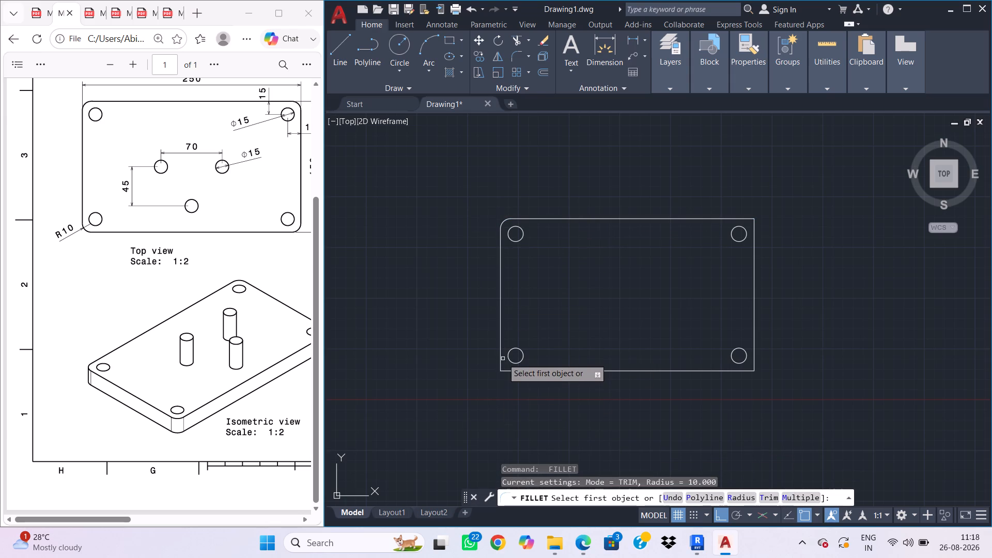
left_click(501, 356)
left_click(508, 372)
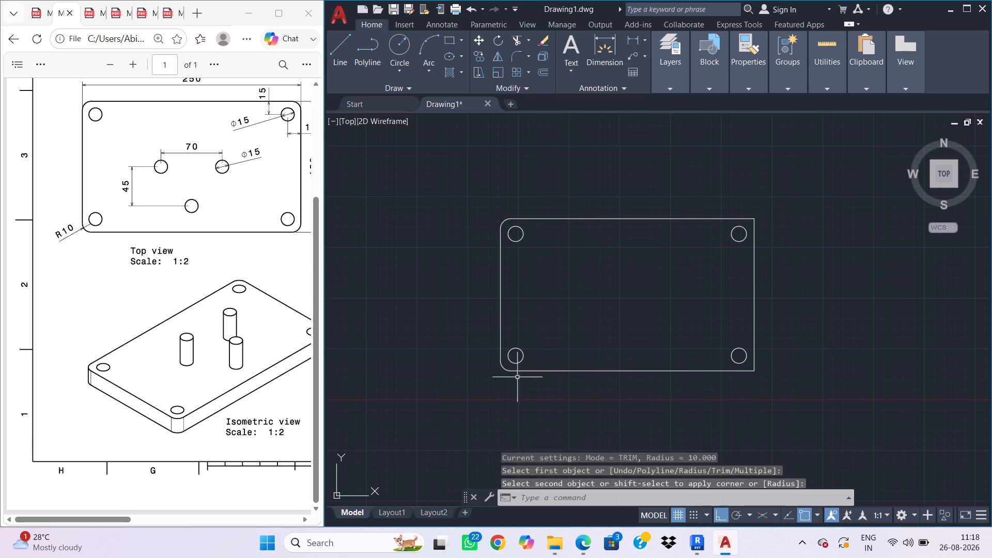
key("space")
left_click(735, 371)
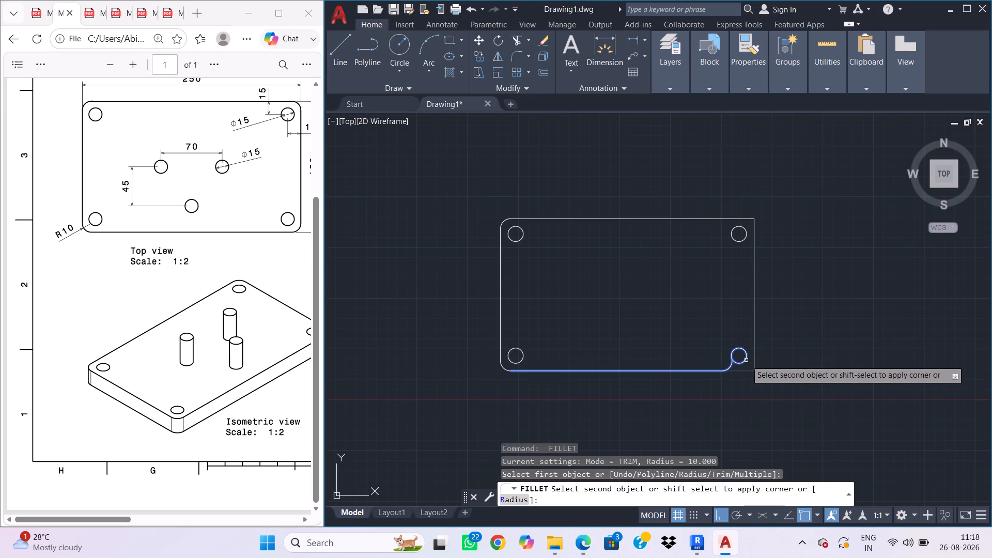
left_click(754, 357)
key("space")
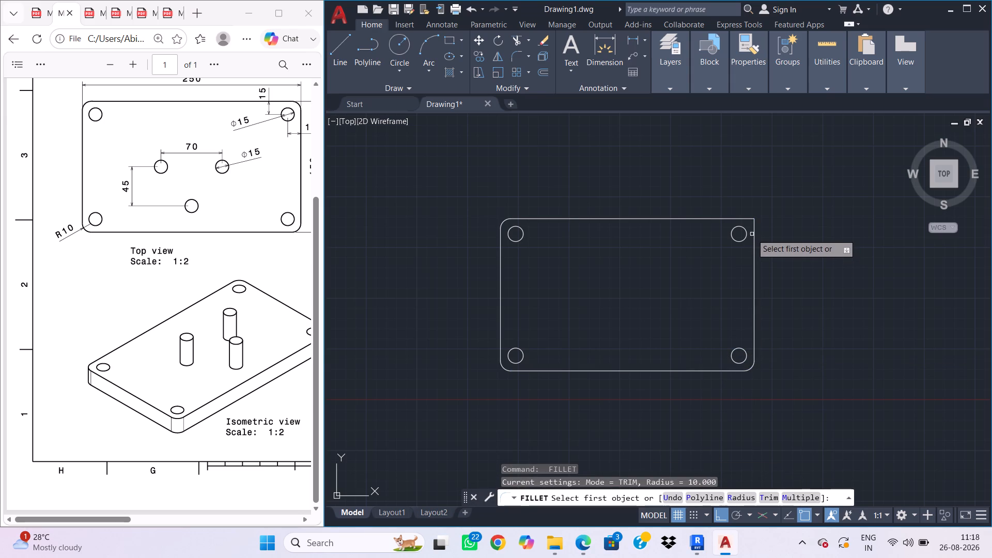
left_click(754, 233)
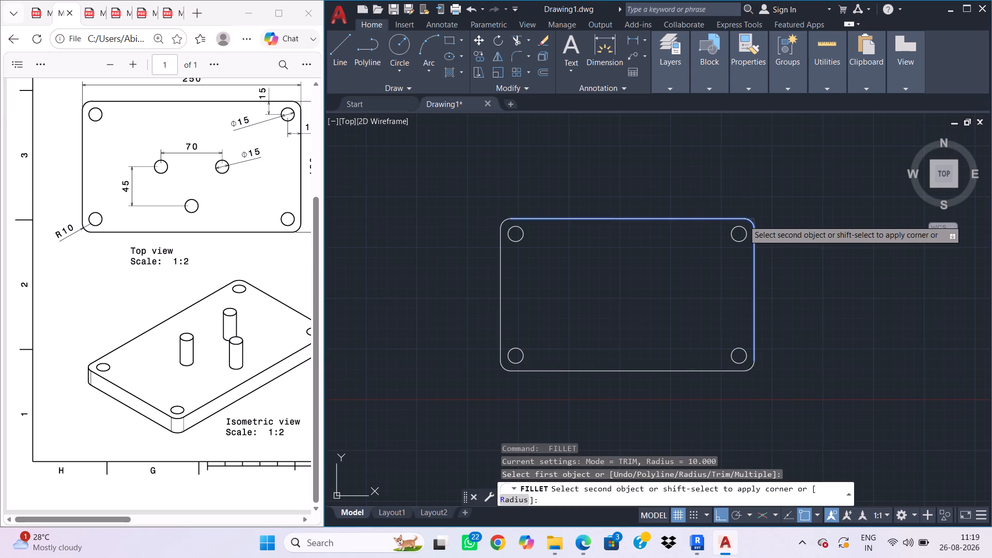
left_click(743, 220)
key("space")
key("Escape")
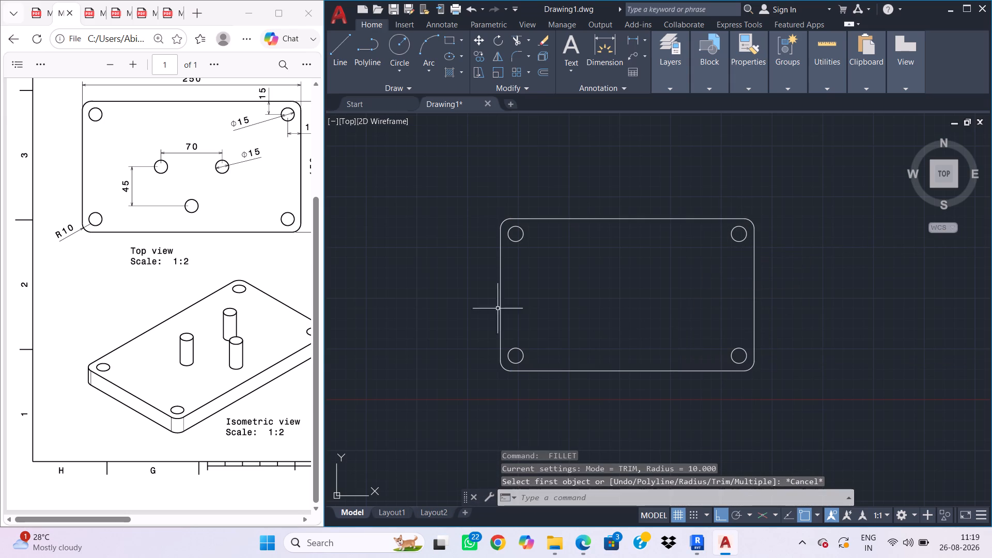
Minimise the practice sheet window and maximise the AutoCAD window.
scroll(236, 257, "down", 1)
left_click(241, 11)
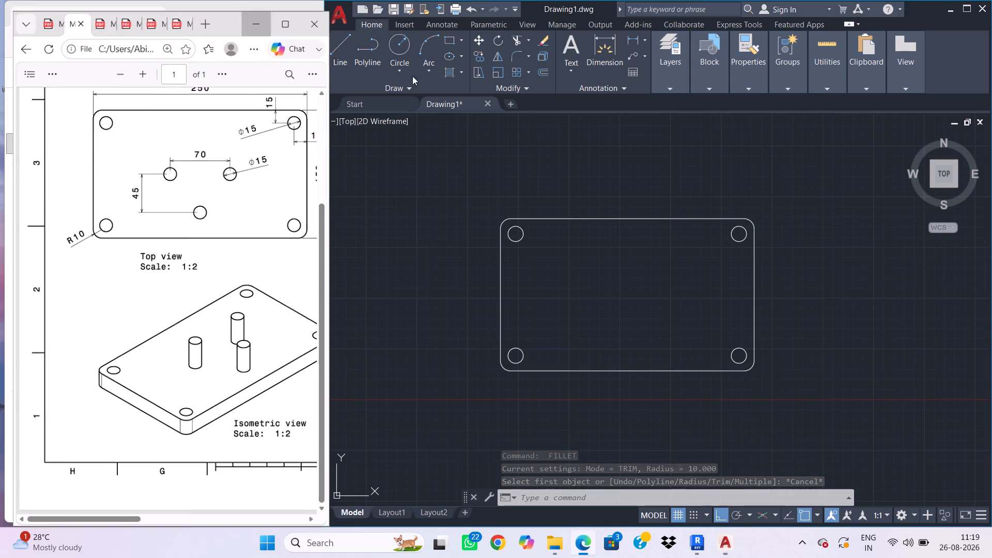
left_click(966, 6)
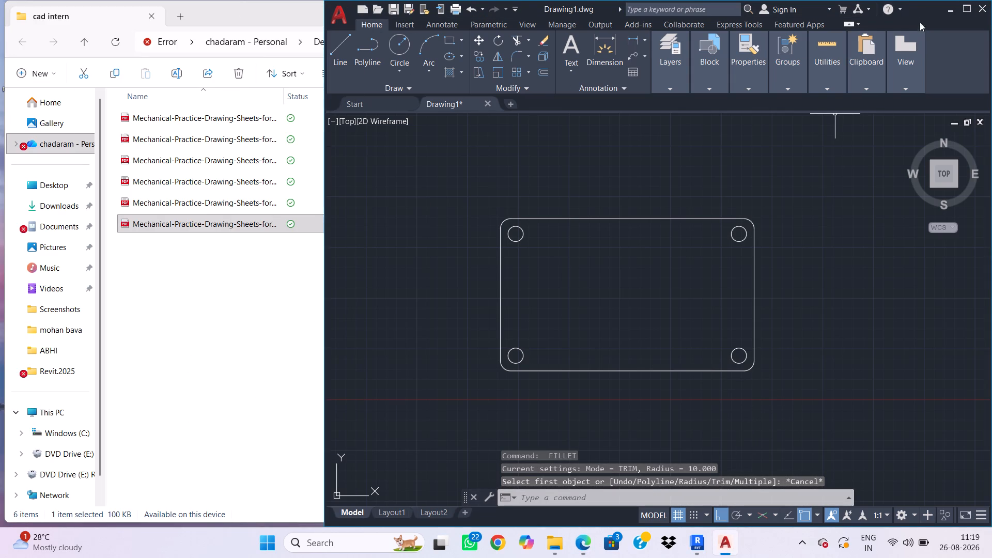
left_click(966, 5)
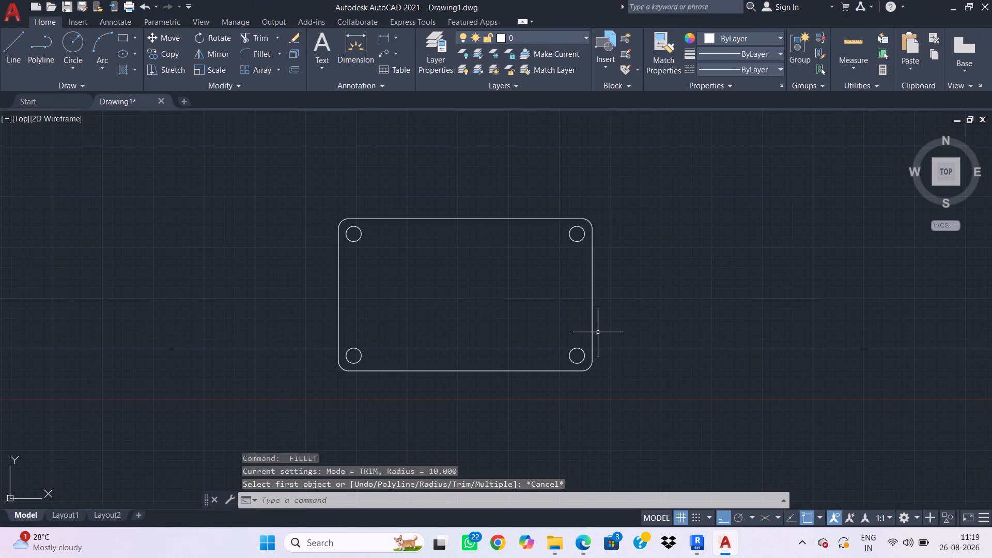
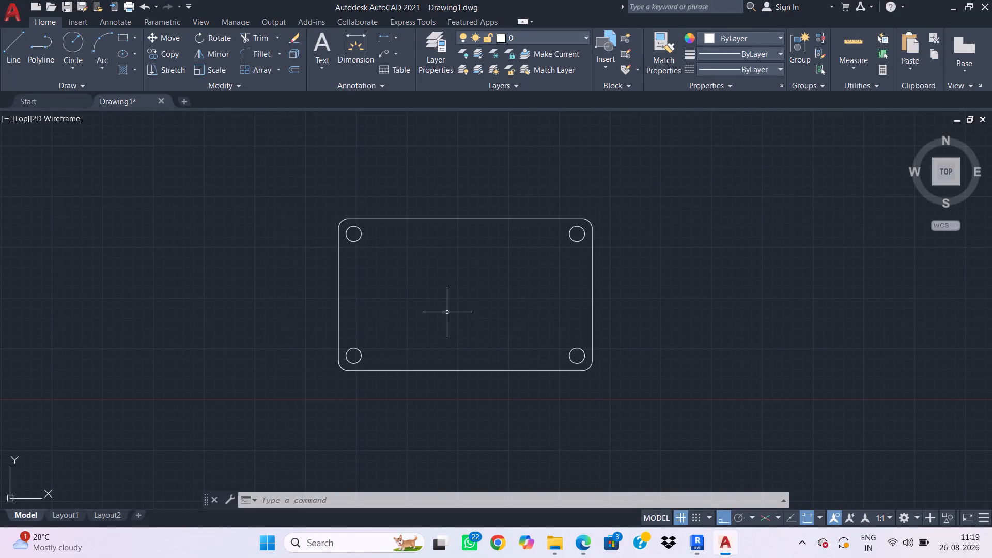
Draw a 15 diameter circle centred on the midpoint of the base plate's top edge.
type("c")
key("space")
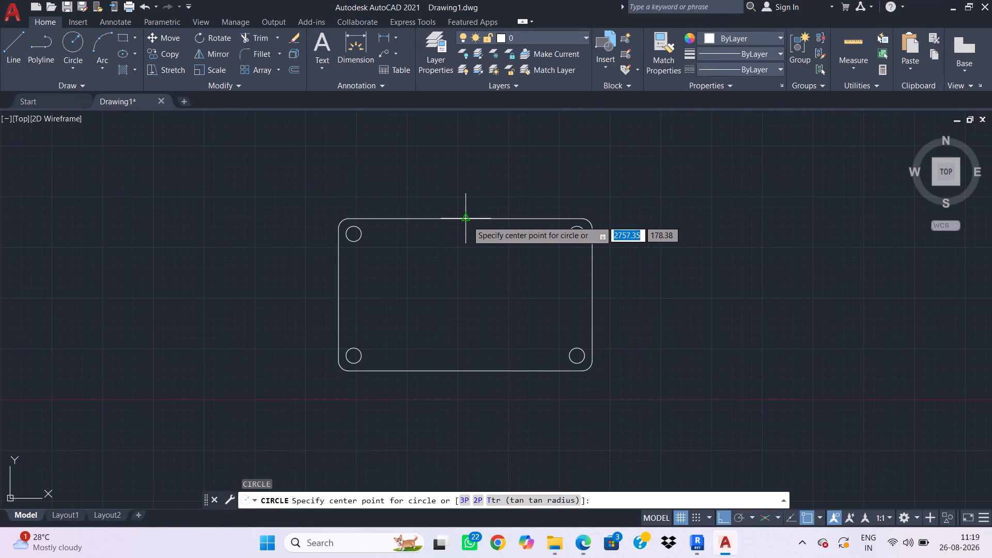
left_click(467, 221)
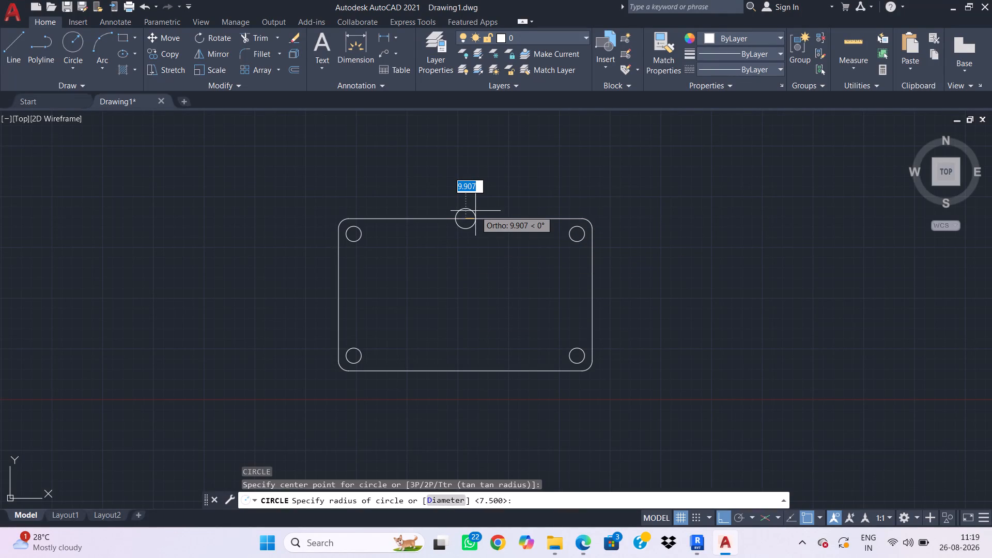
type("d 15")
key("Return")
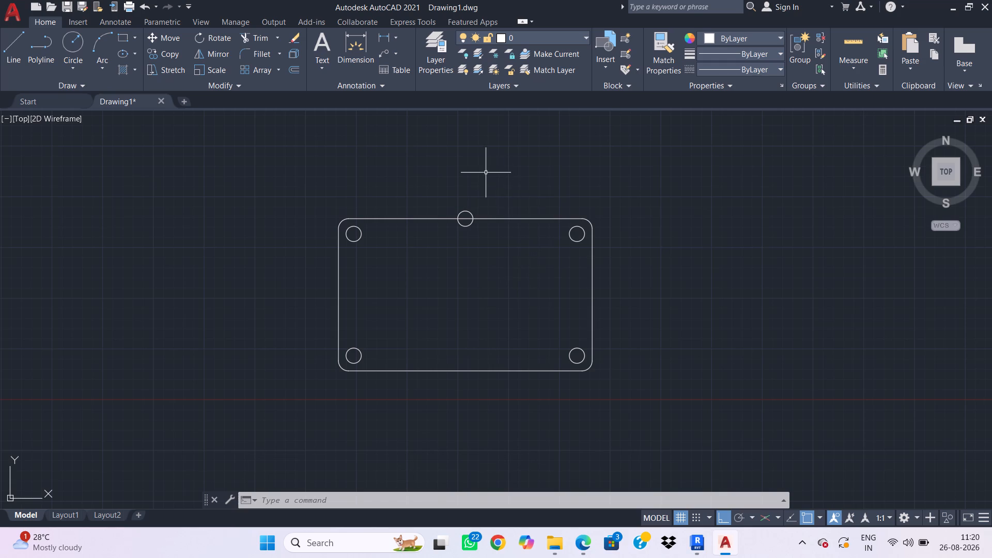
Move the new circle 35 to the right along the plate's top edge, using its centre as base point.
left_click(477, 209)
left_click(458, 216)
key("m")
key("space")
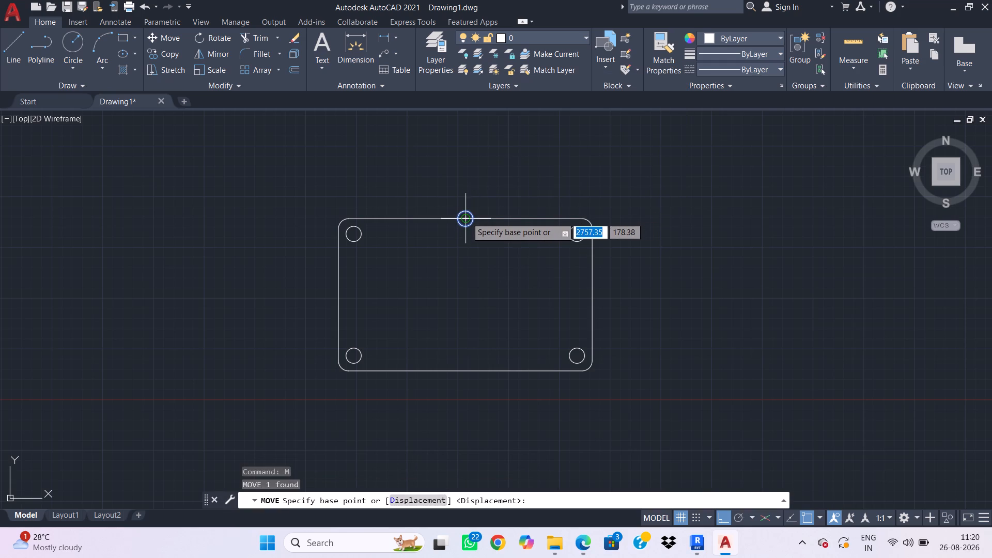
left_click(467, 218)
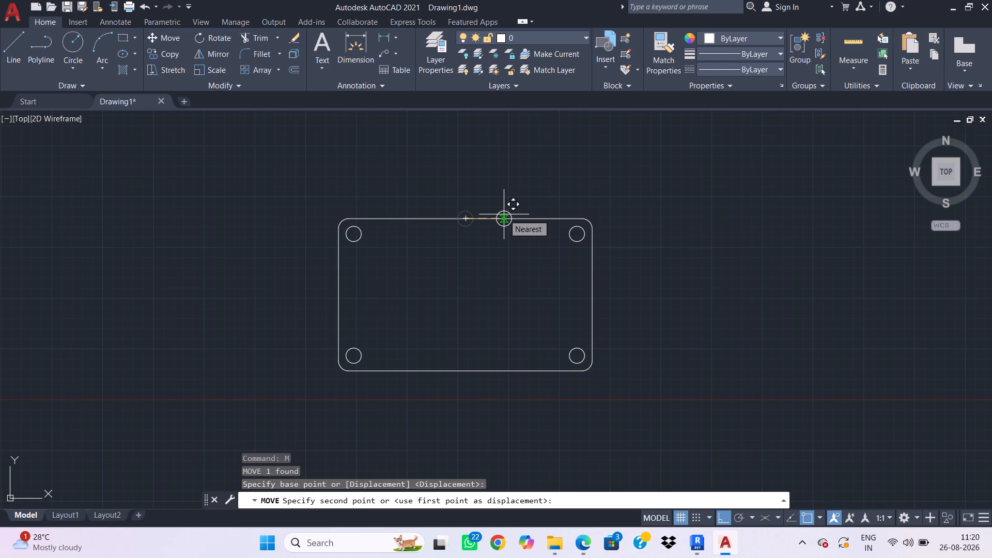
type("35")
key("Return")
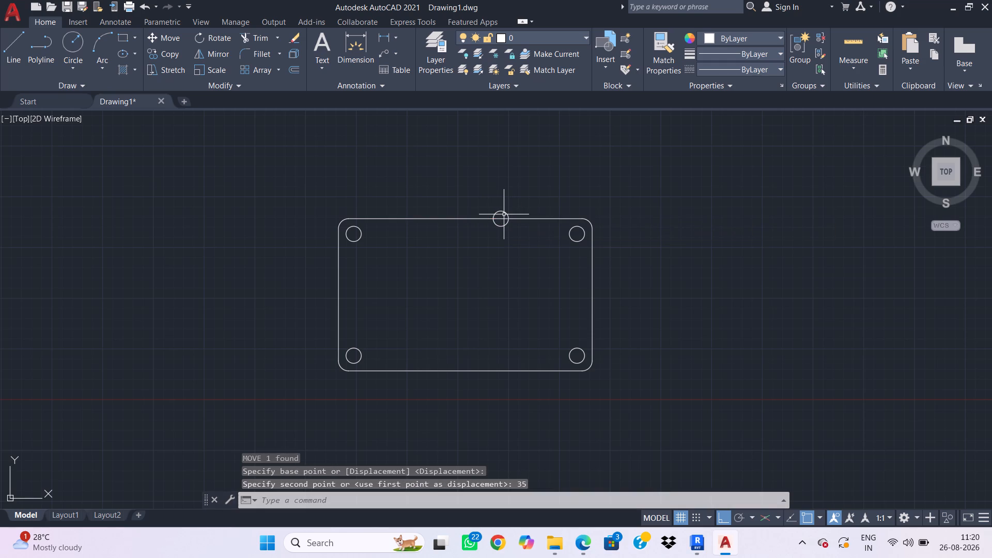
Move the same circle straight down 75 from the top edge into the plate's interior.
left_click(525, 210)
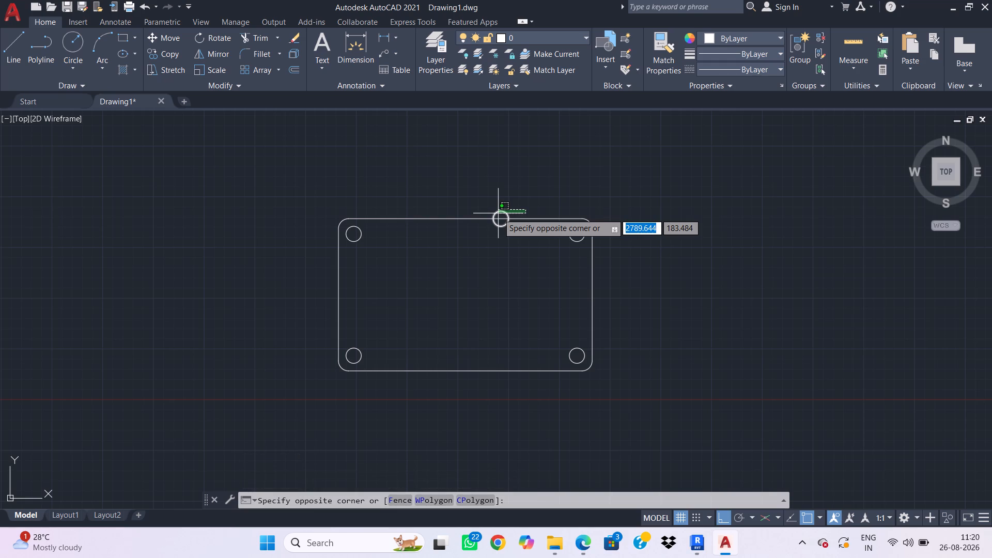
left_click(498, 213)
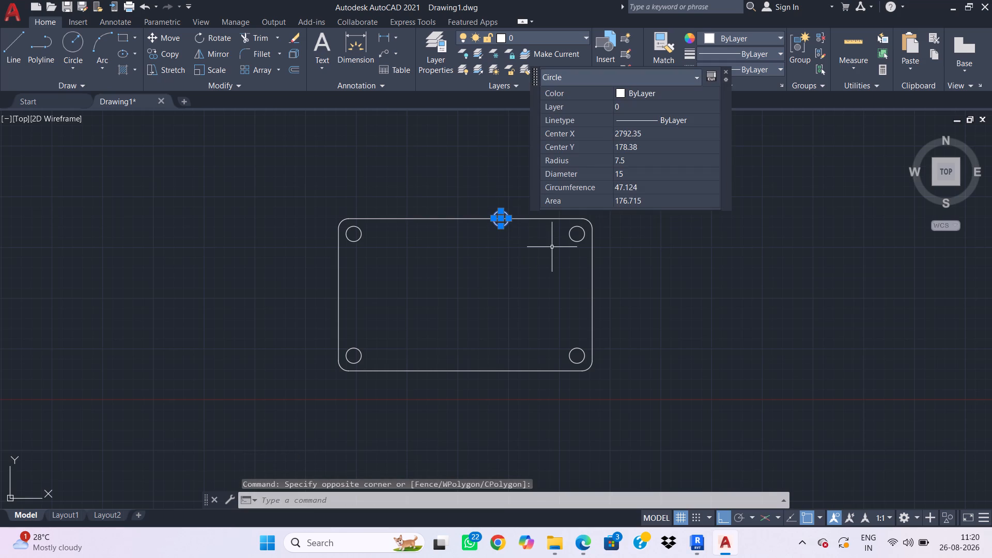
type("m")
key("space")
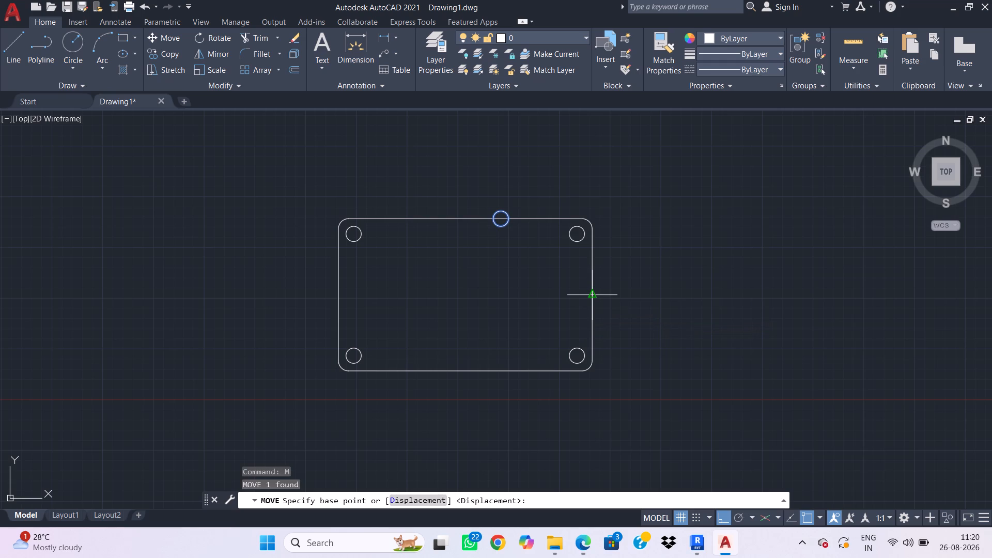
left_click(499, 220)
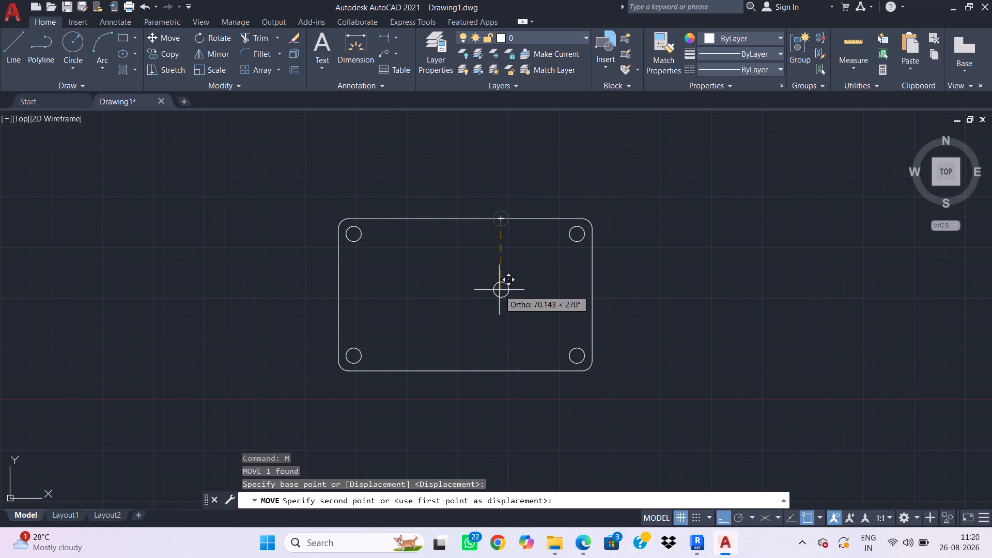
key("7")
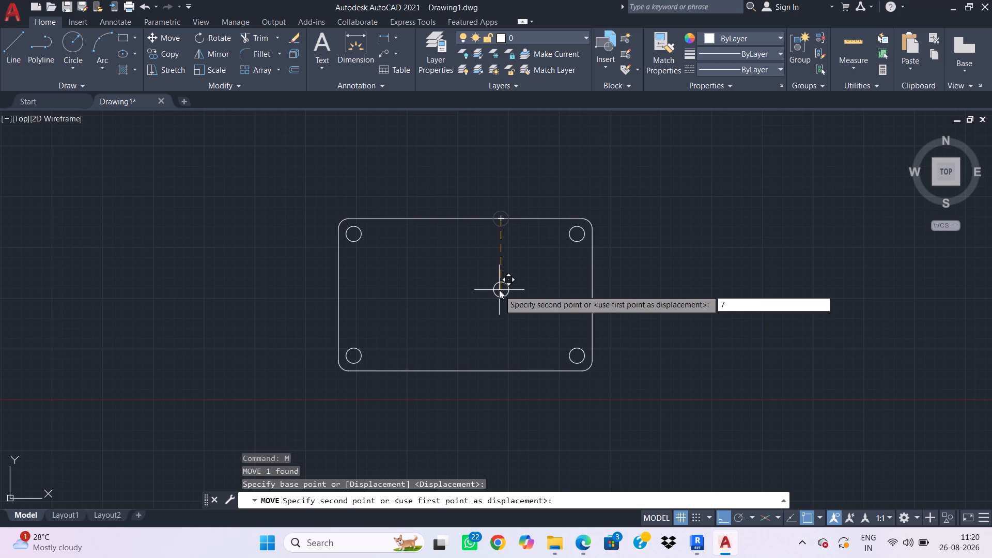
key("5")
key("Return")
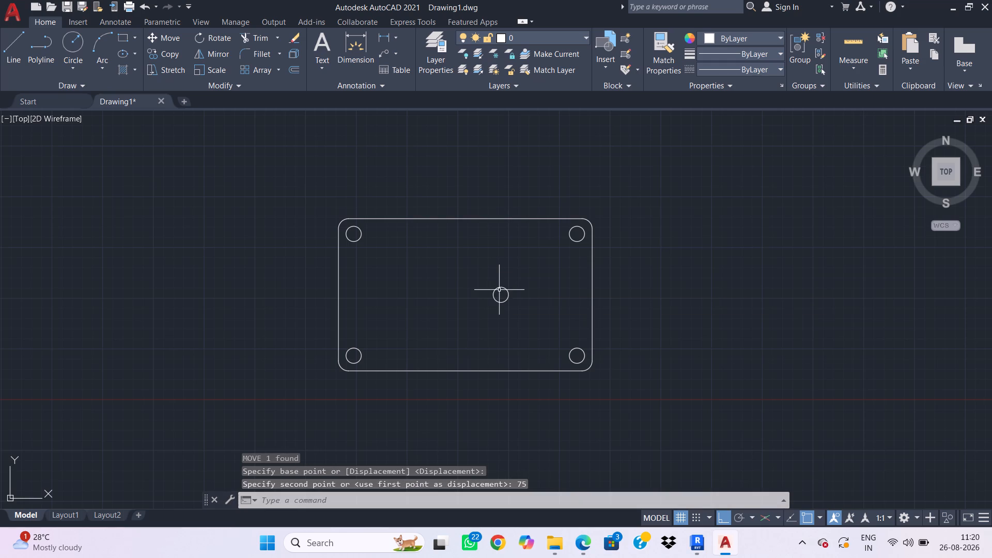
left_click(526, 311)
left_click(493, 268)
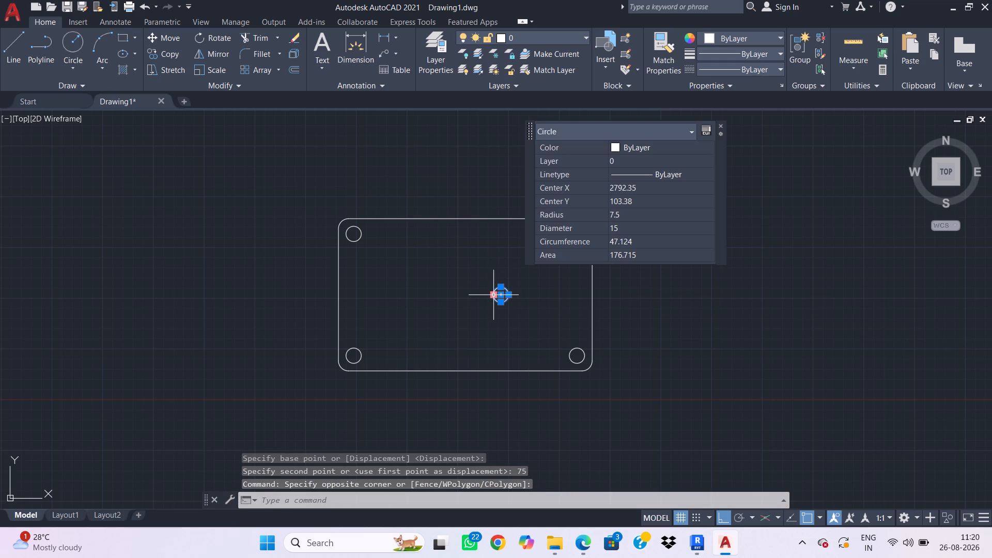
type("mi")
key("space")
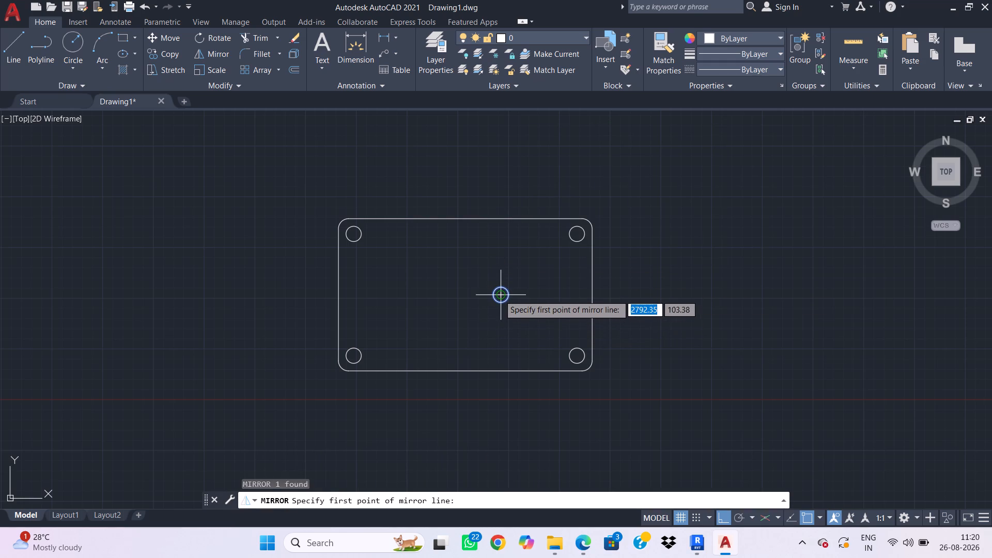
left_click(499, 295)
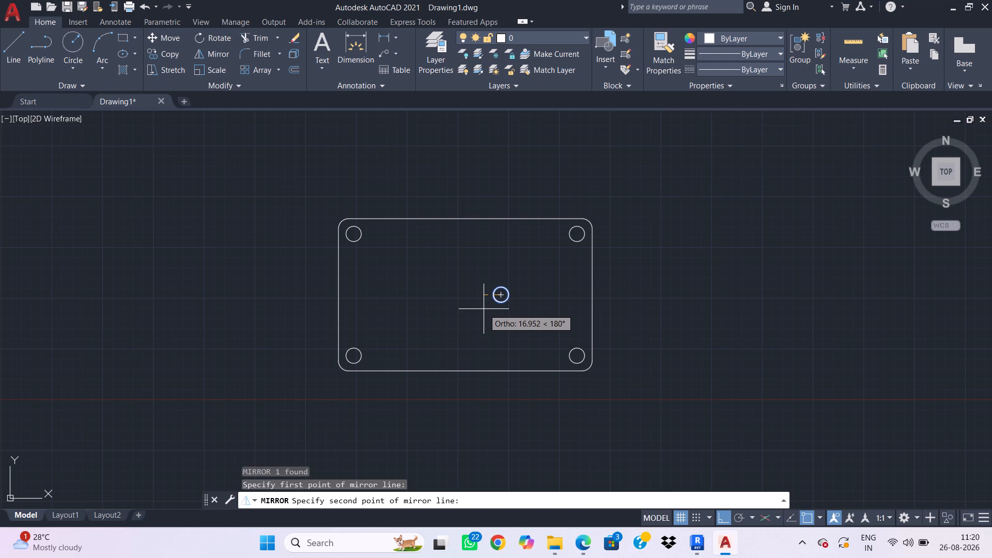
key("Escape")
Mirror the interior circle about the vertical line through the top edge's midpoint, keeping the original.
left_click(513, 328)
left_click(486, 275)
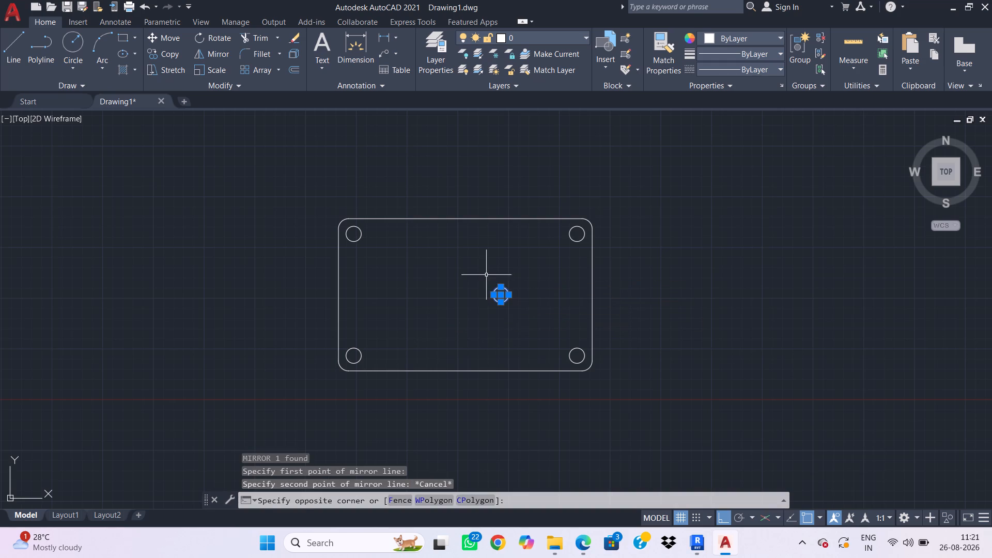
key("m")
key("i")
key("space")
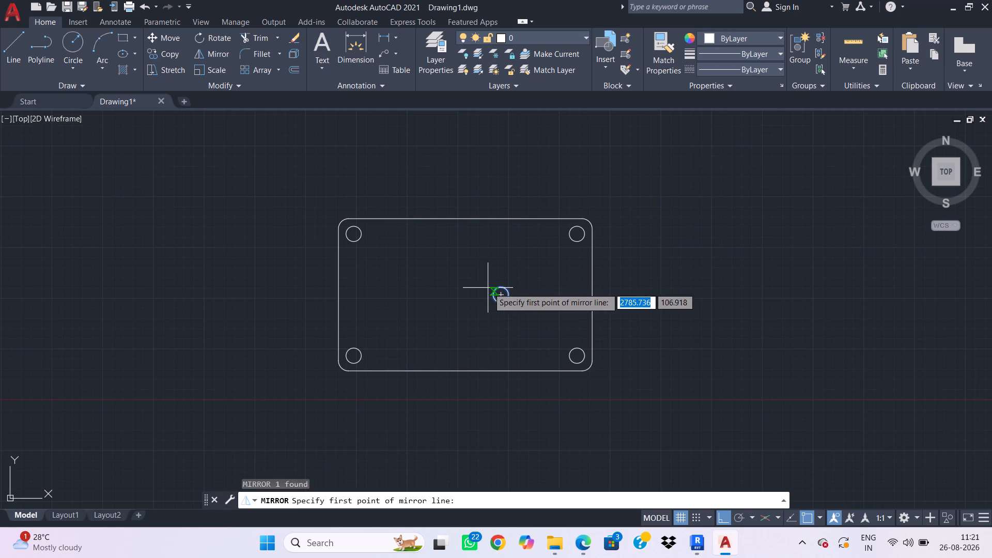
left_click(466, 218)
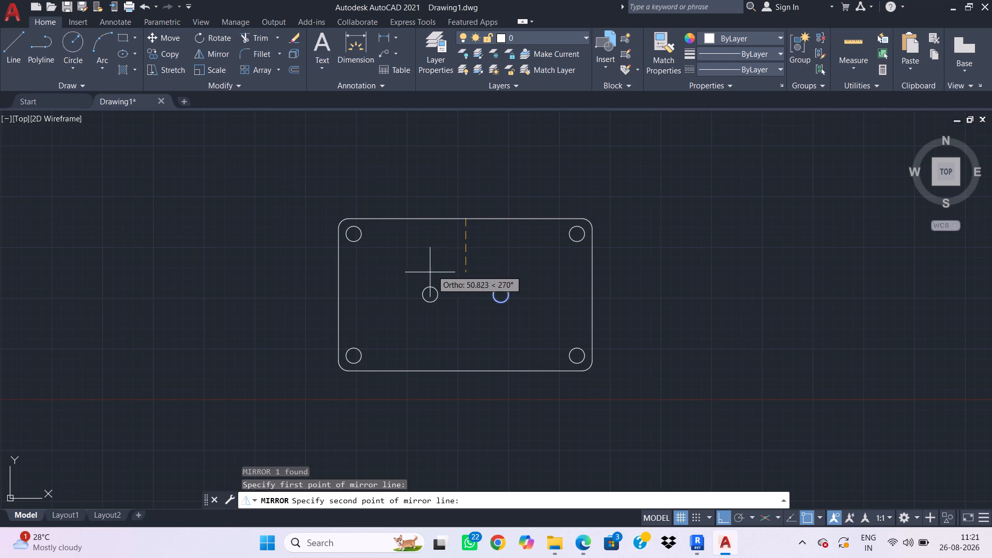
left_click(414, 290)
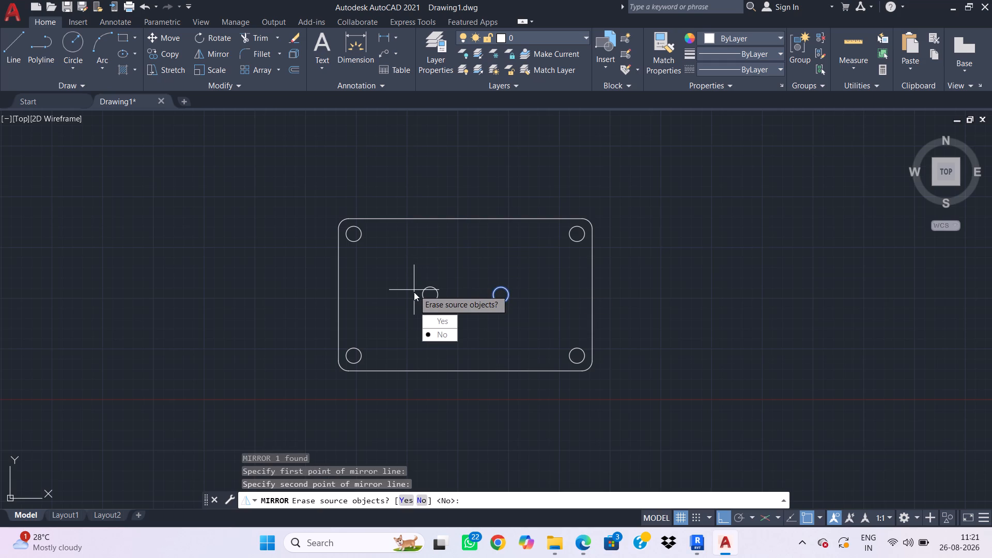
left_click_drag(436, 340, 414, 290)
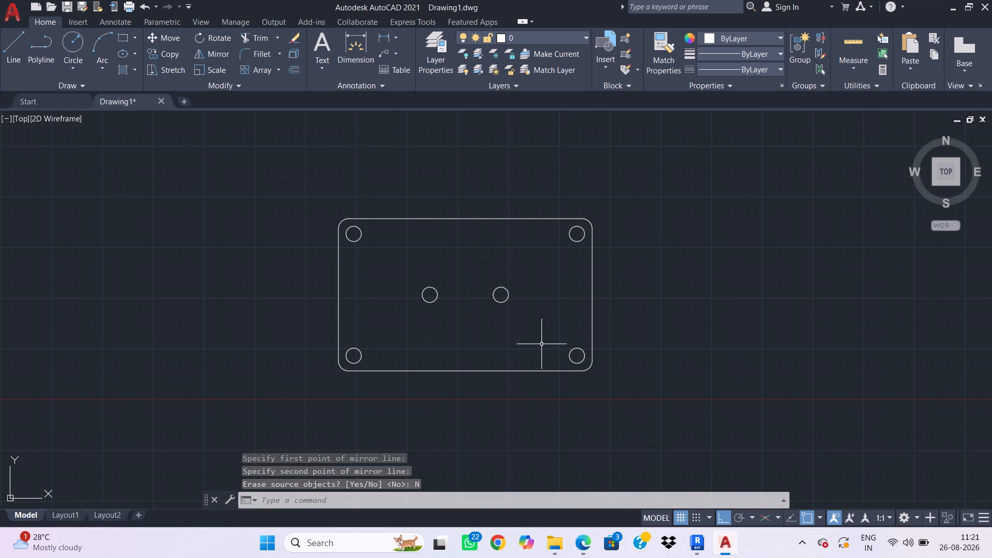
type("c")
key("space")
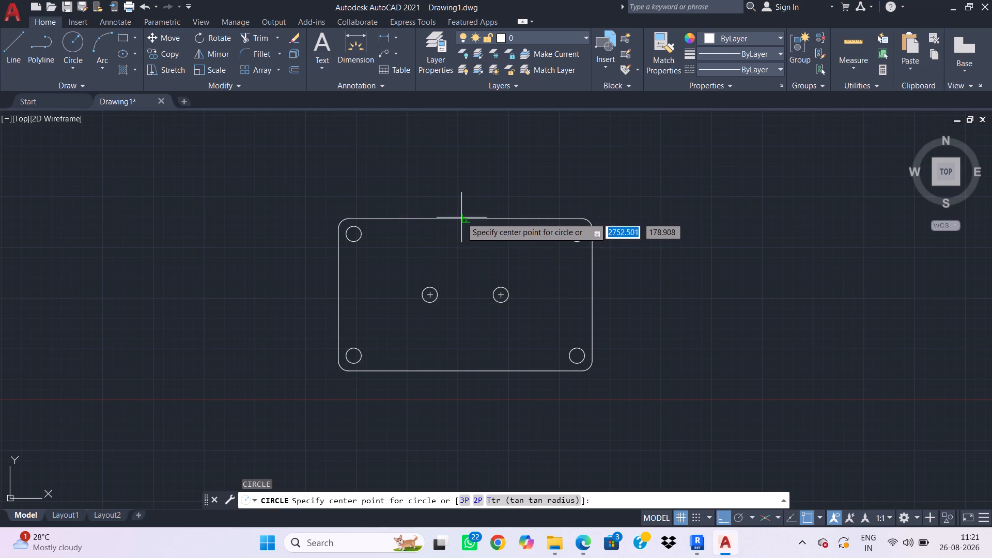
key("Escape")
Draw another 15 diameter circle centred on the midpoint of the plate's top edge.
type("c")
key("space")
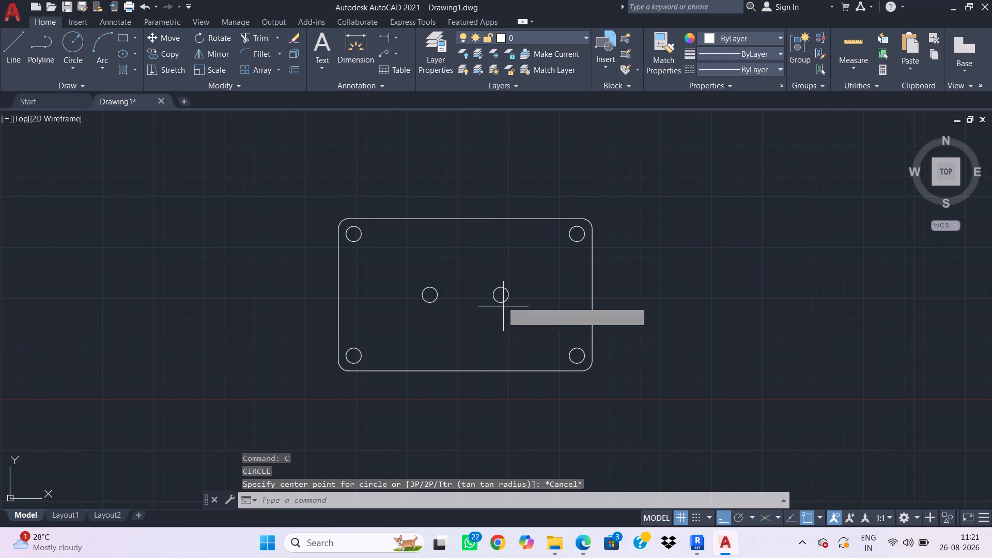
left_click(462, 221)
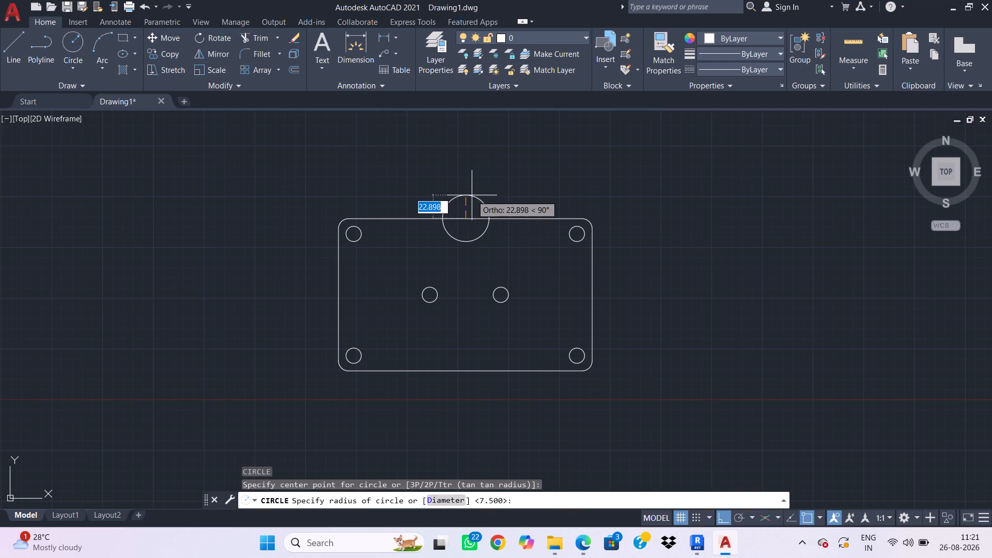
type("d 15")
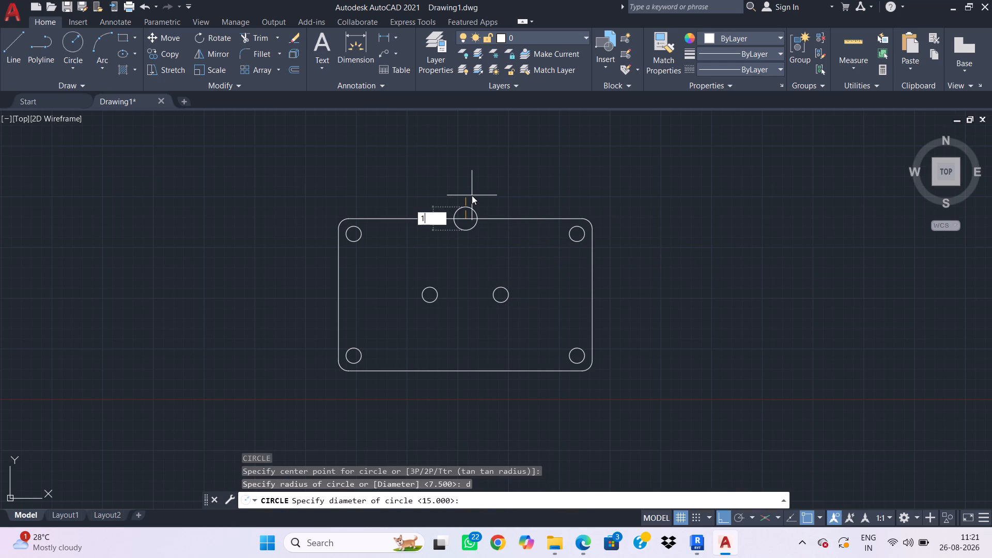
key("Return")
Move the new circle straight down 75 from the top edge, between the two interior holes.
left_click(474, 205)
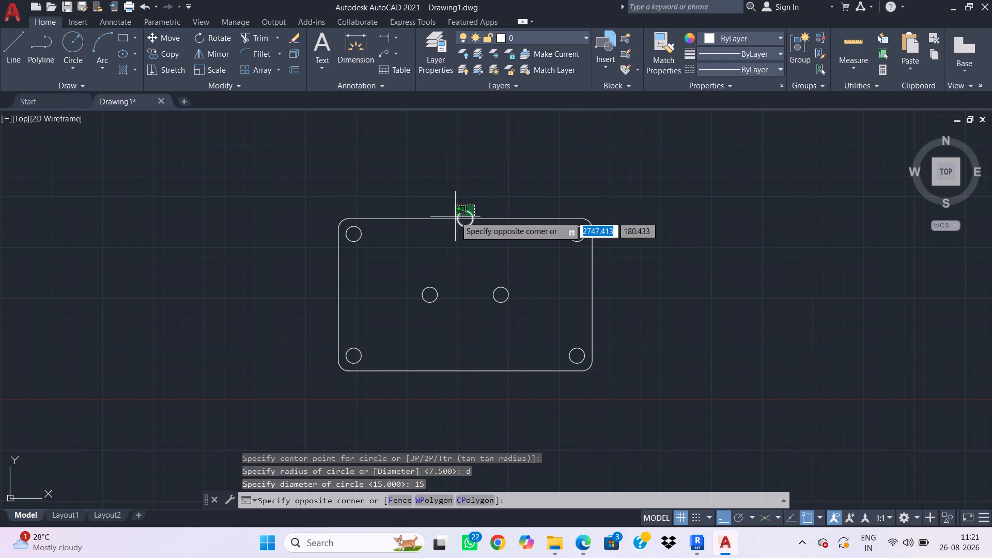
left_click(455, 216)
type("m")
key("space")
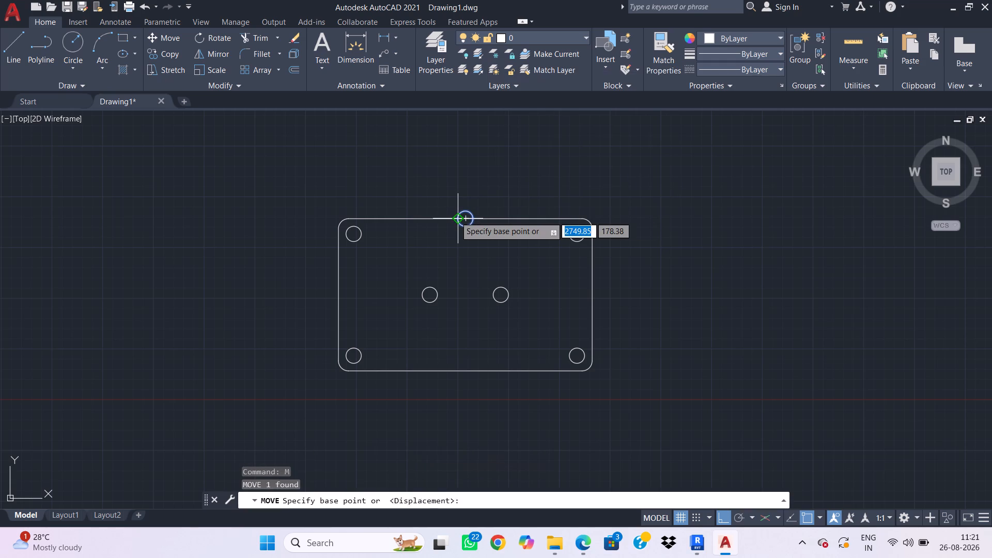
left_click(468, 218)
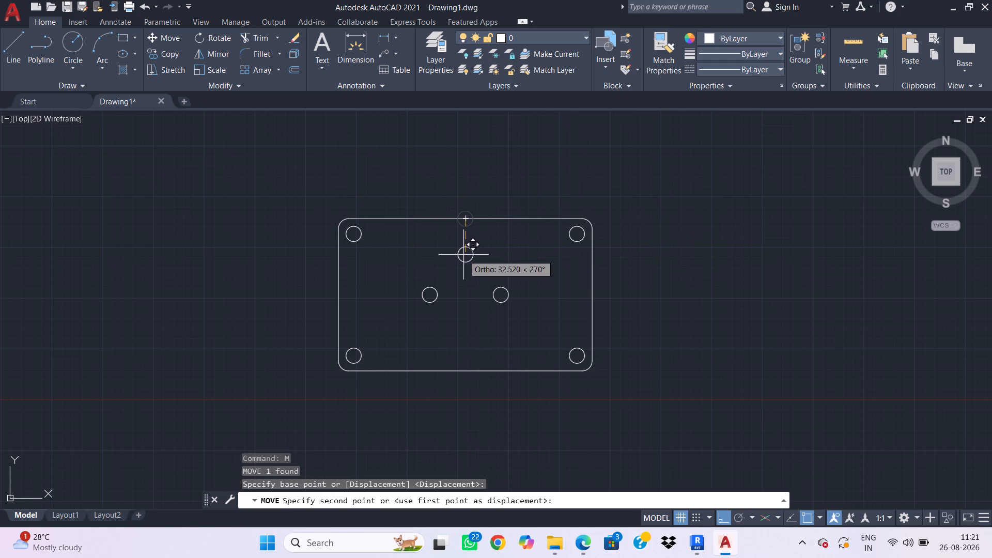
type("75")
key("Return")
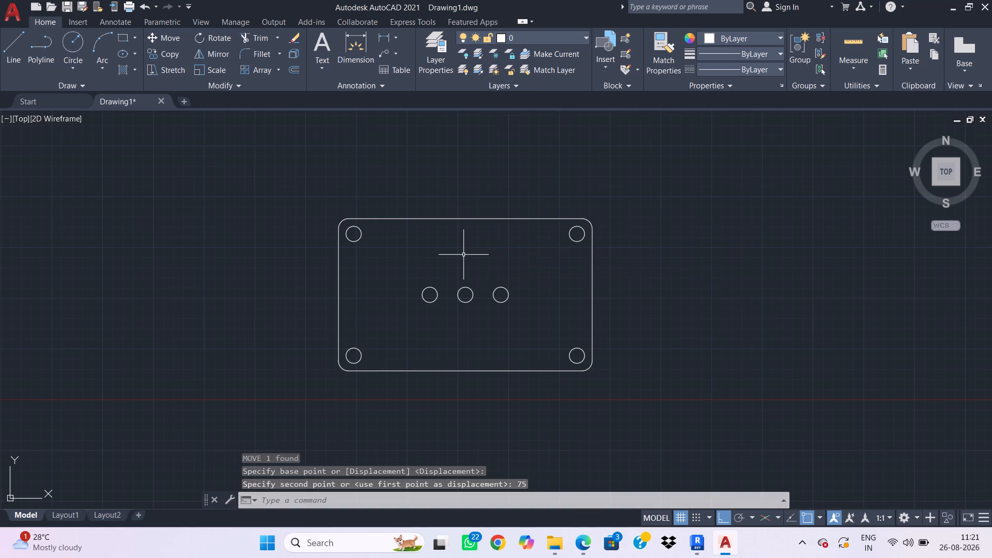
Move the middle circle a further 45 straight down, below the two interior holes.
left_click_drag(476, 317, 473, 311)
left_click(441, 263)
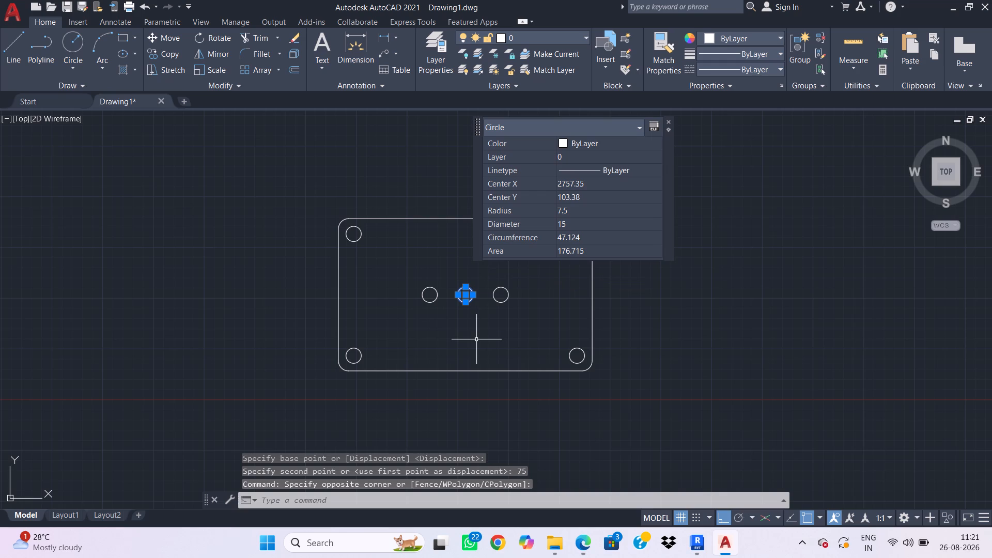
type("m")
key("space")
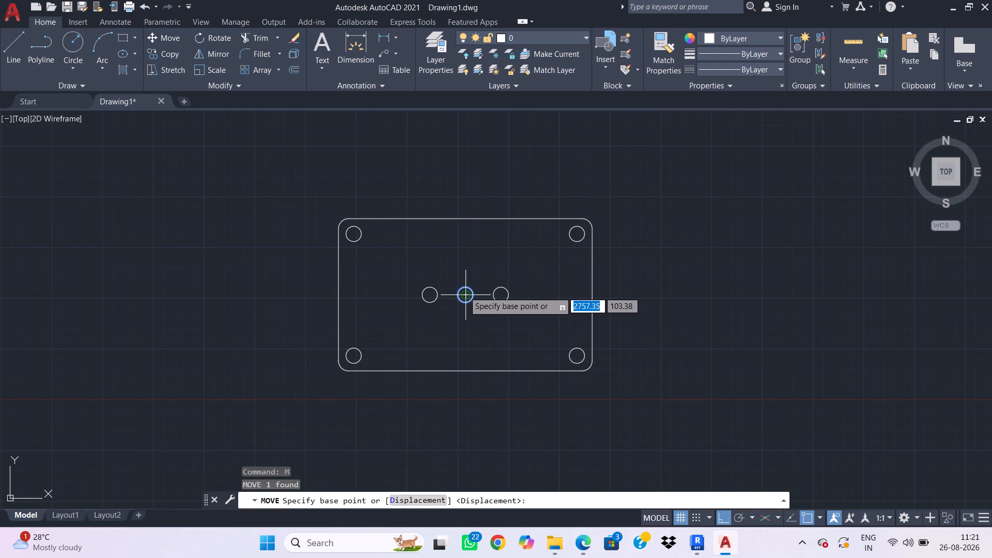
left_click(464, 291)
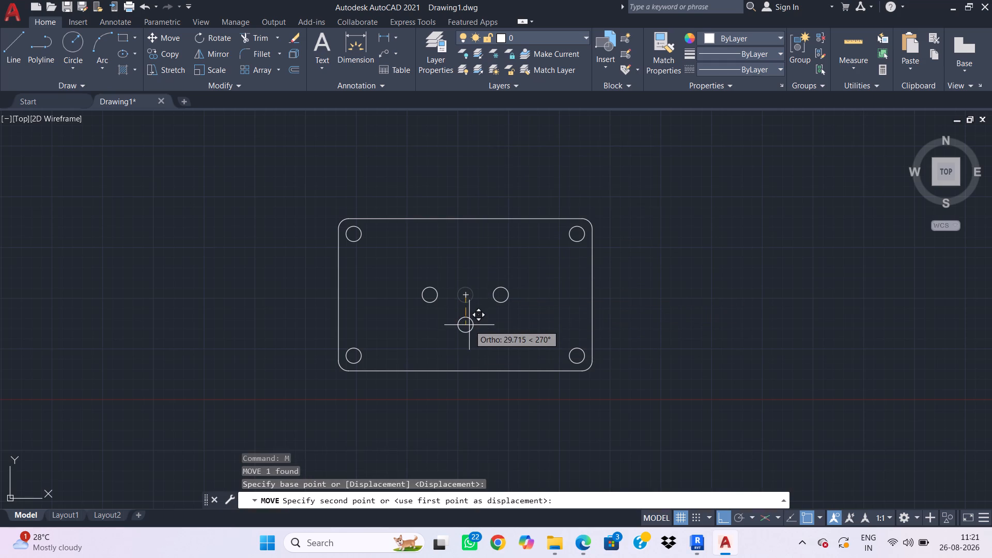
type("45")
key("Return")
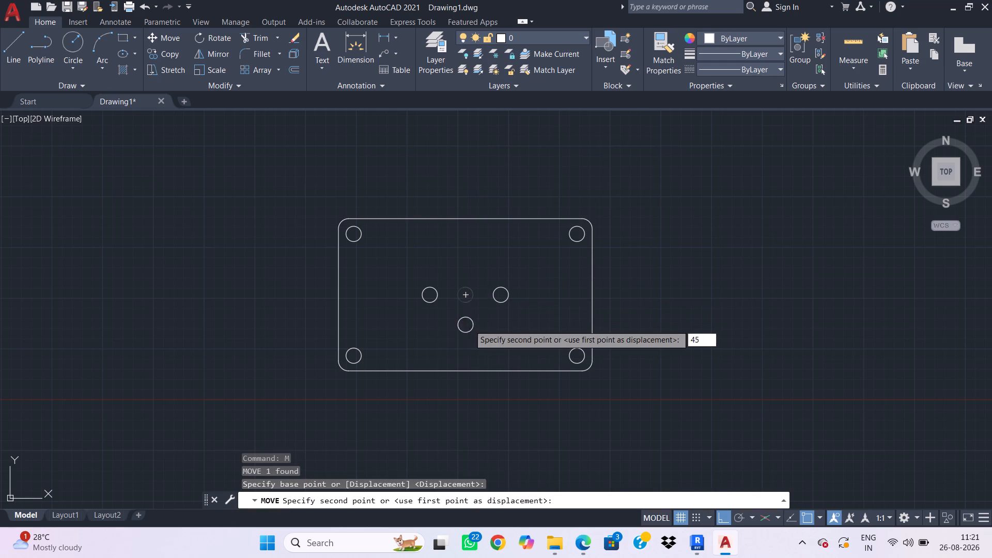
key("Escape")
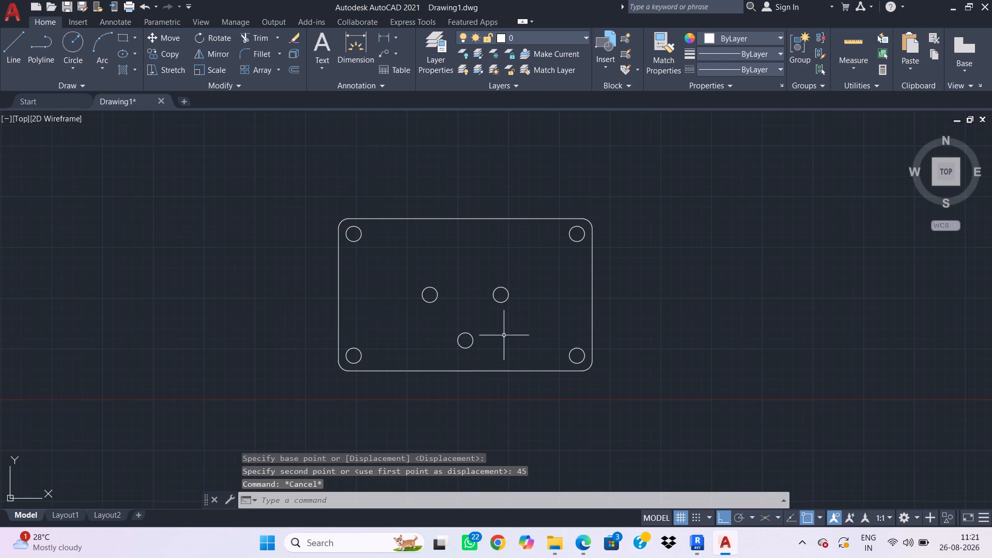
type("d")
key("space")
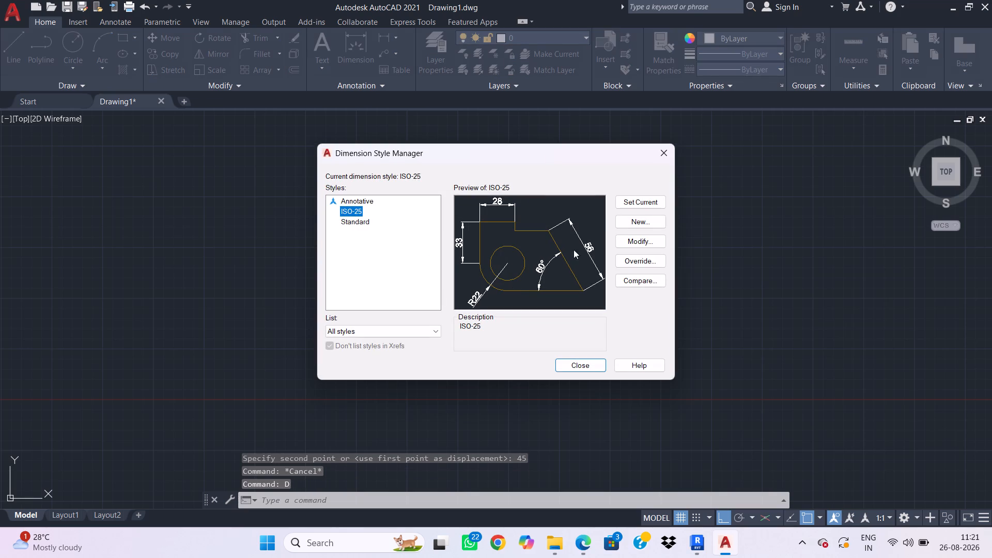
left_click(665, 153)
Dimension the centre spacing of the two upper inner holes and the vertical distance from the upper-left inner hole to the lower one.
key("d")
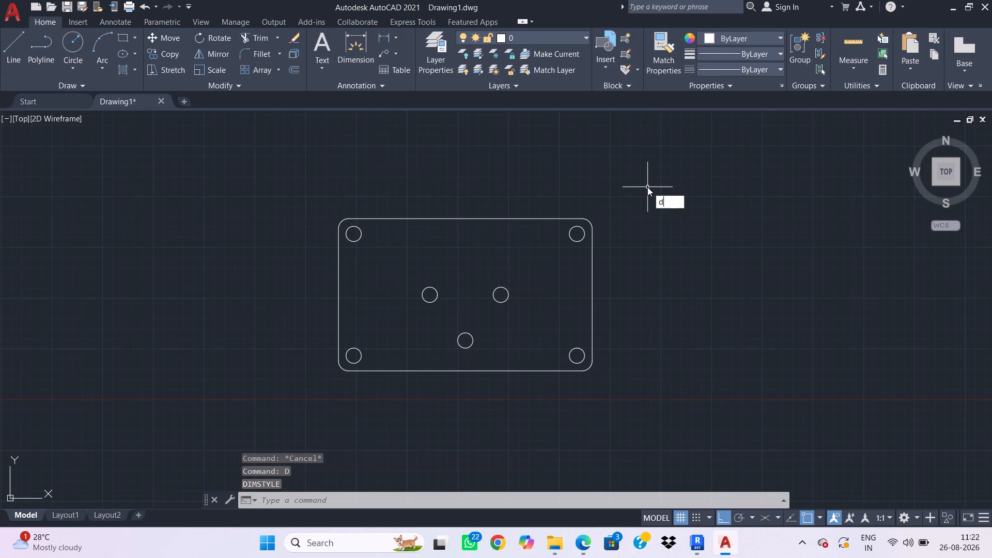
key("i")
type("m")
key("space")
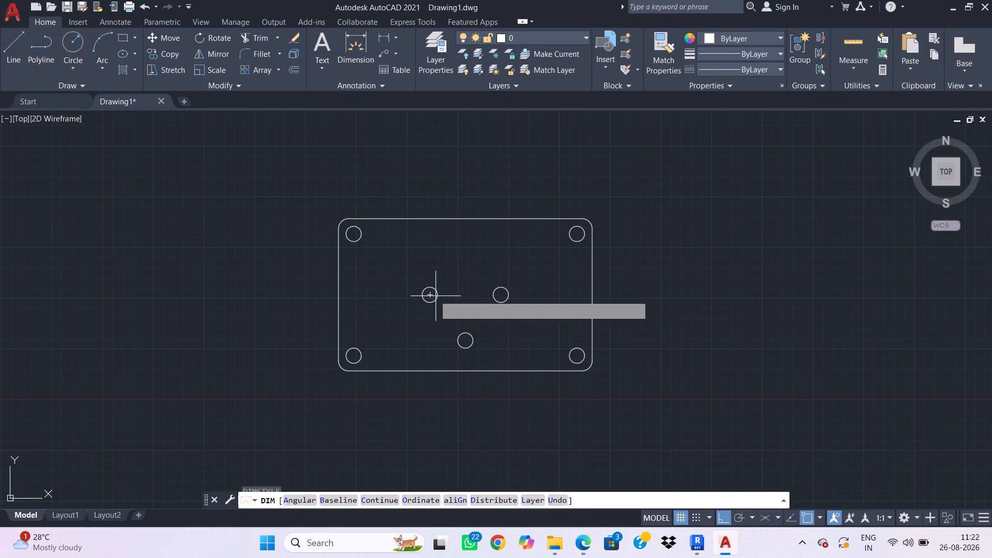
left_click(429, 294)
left_click(503, 295)
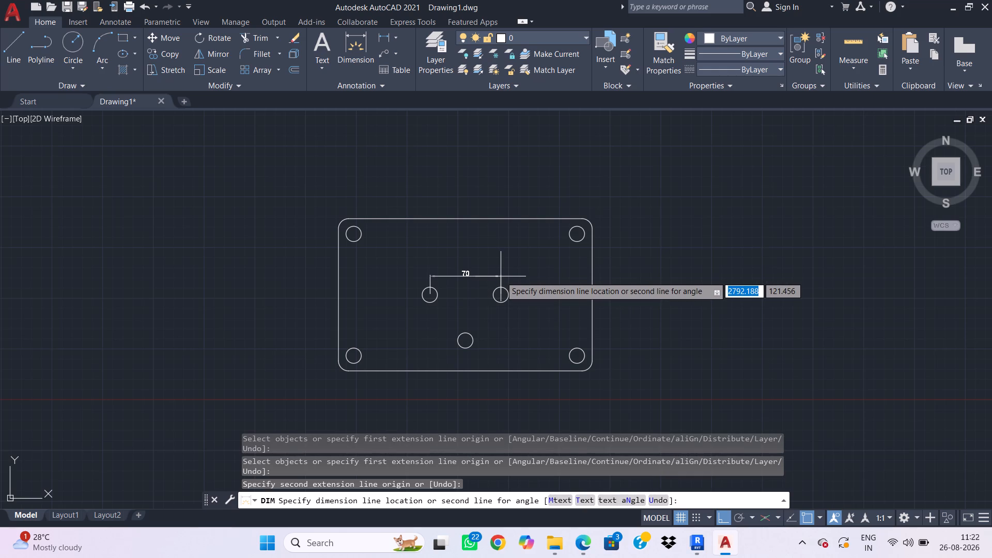
left_click(501, 276)
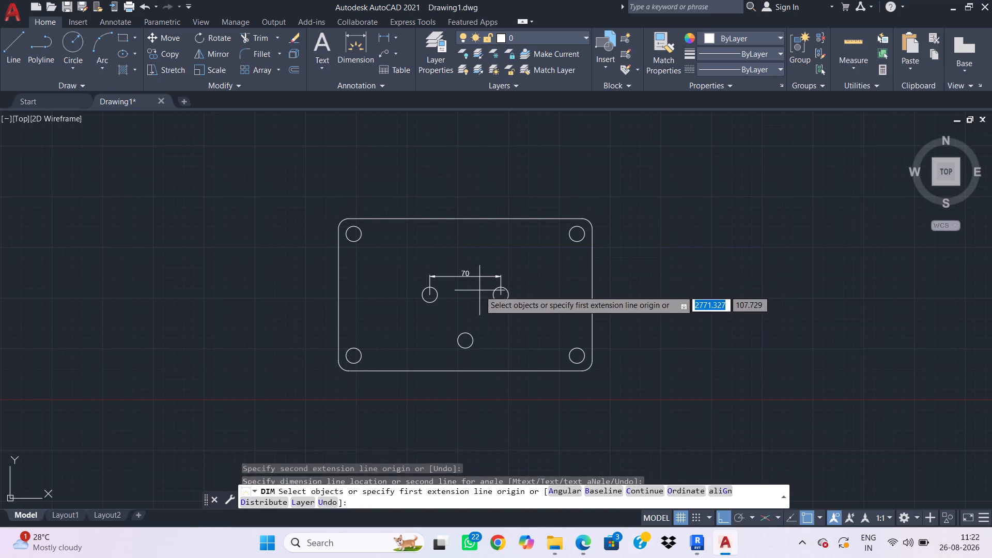
left_click(428, 295)
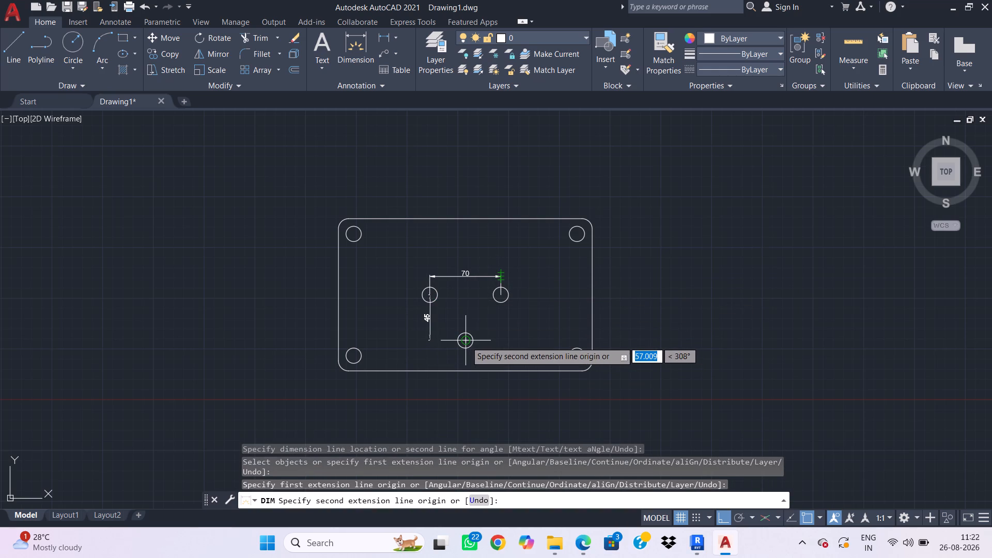
left_click(466, 342)
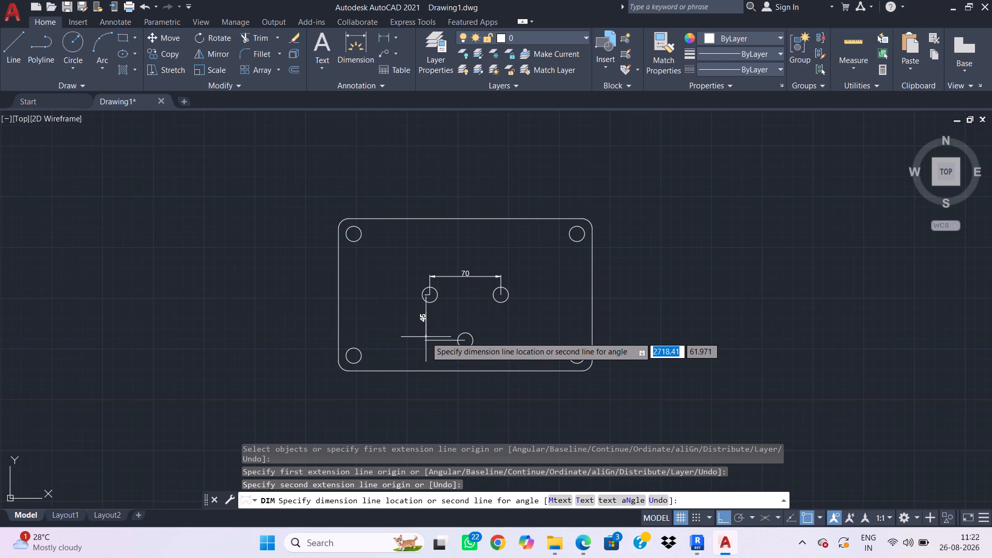
left_click(428, 296)
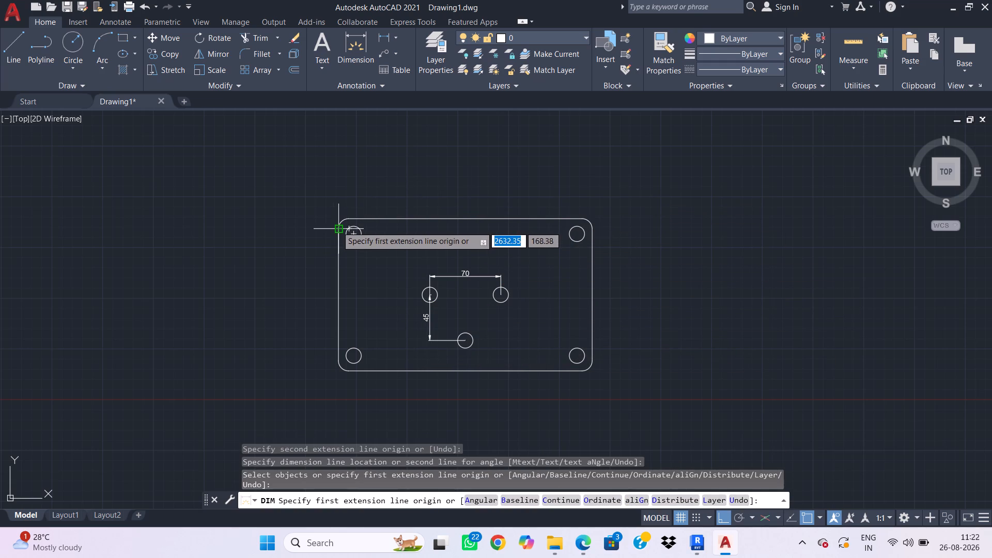
Dimension the base plate's overall width above the top edge and its overall height beside the right edge.
left_click(337, 226)
left_click(594, 230)
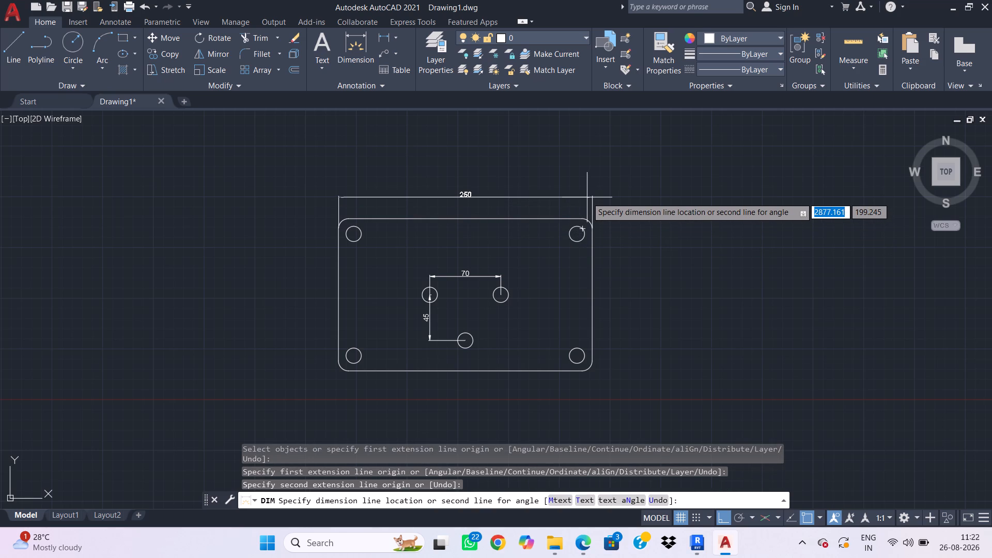
left_click(587, 197)
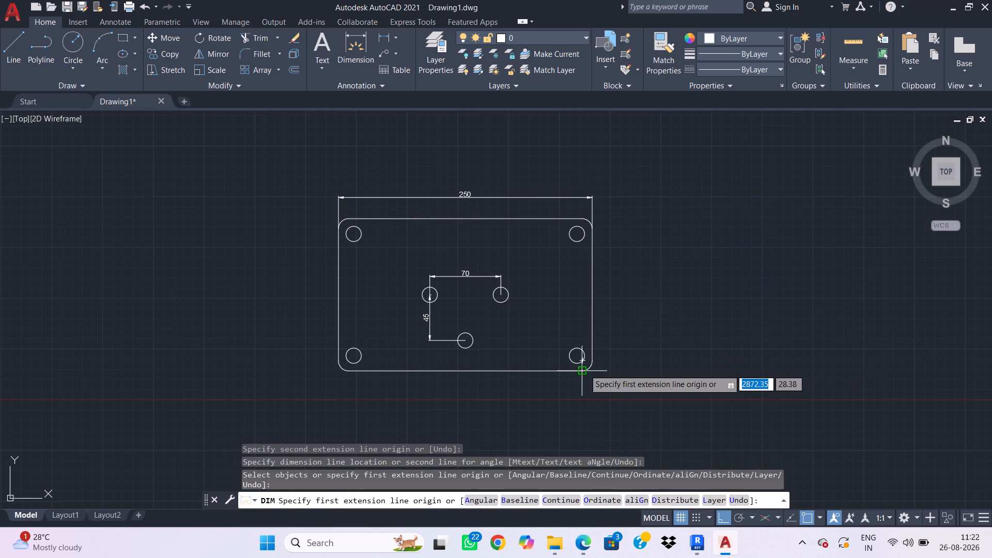
left_click(584, 369)
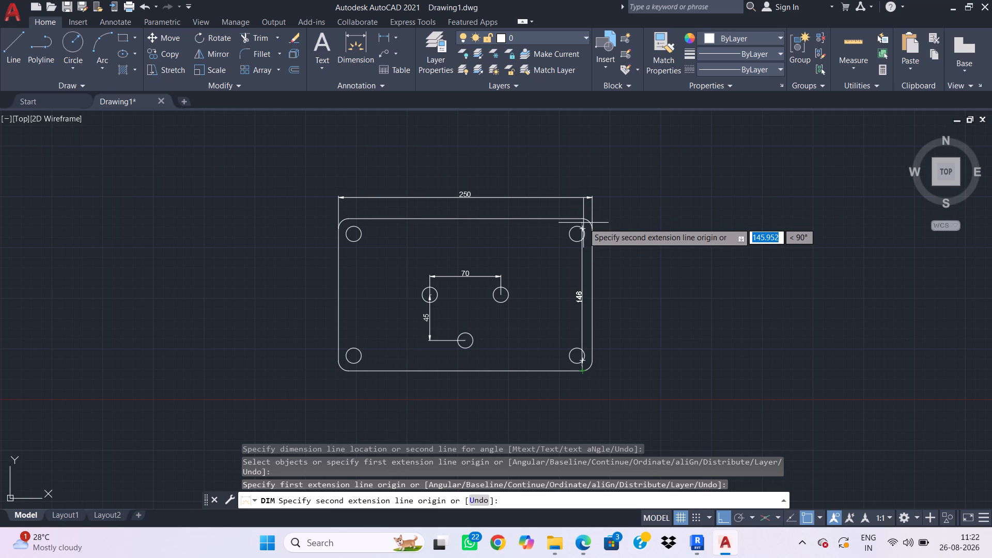
left_click(583, 219)
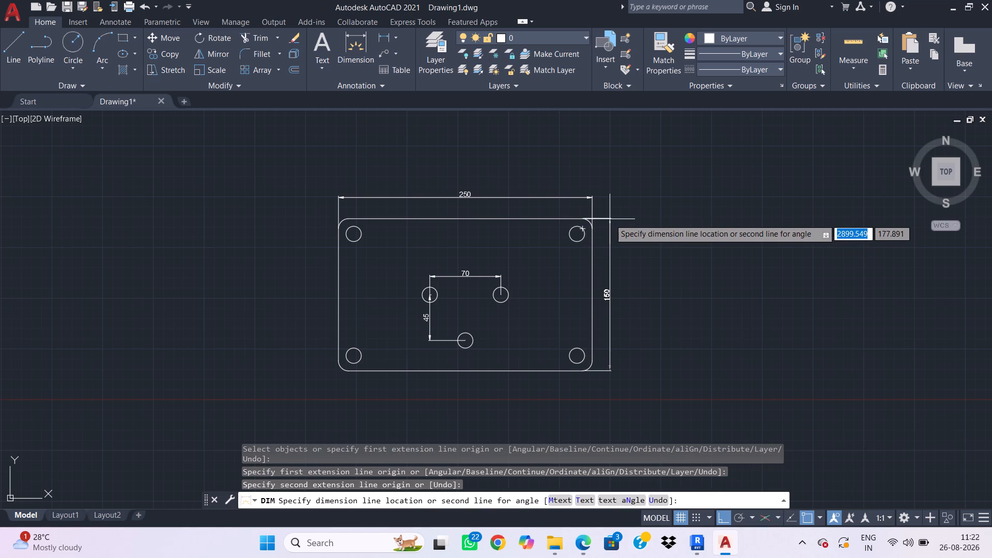
left_click(613, 219)
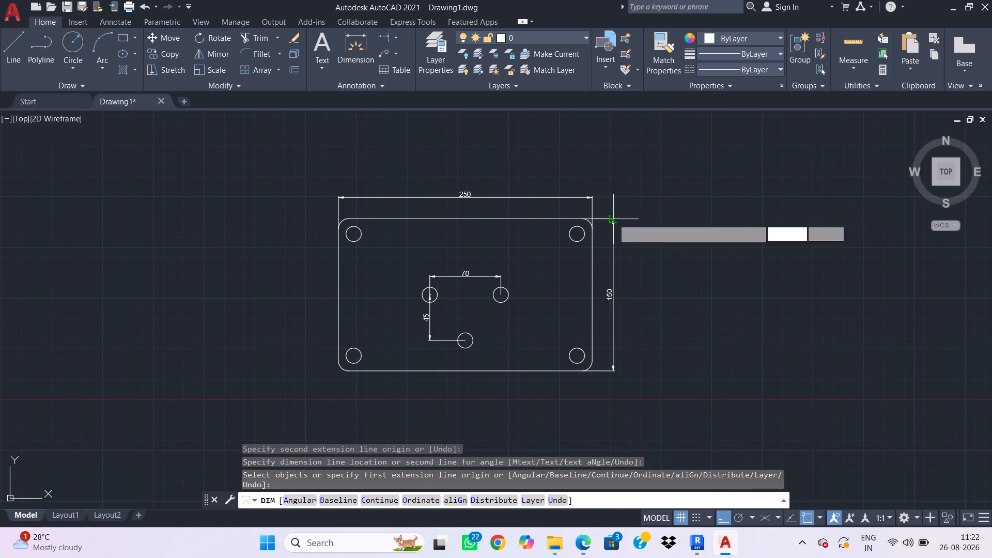
Dimension the upper-right corner hole's centre offsets from the plate's top edge and right edge.
left_click(578, 233)
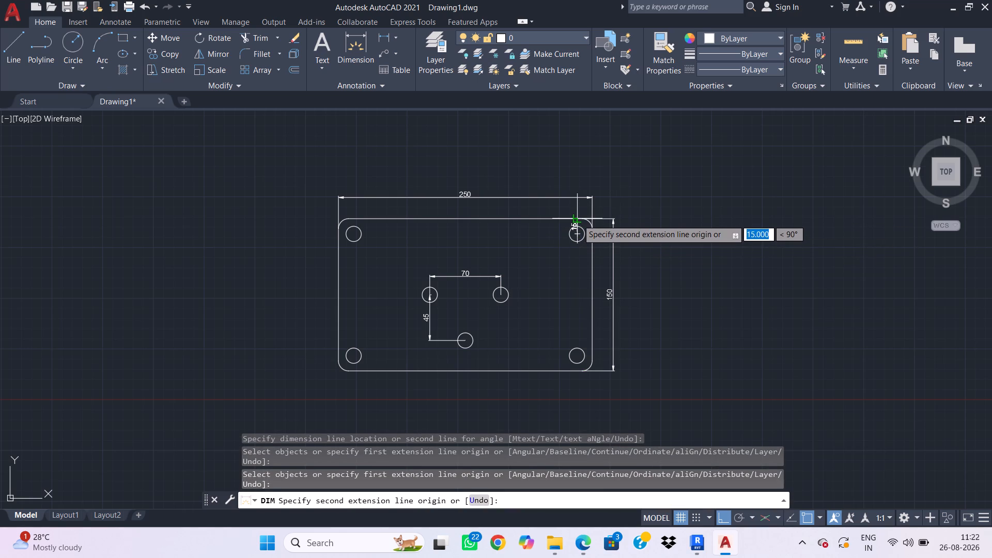
left_click(578, 218)
left_click(556, 225)
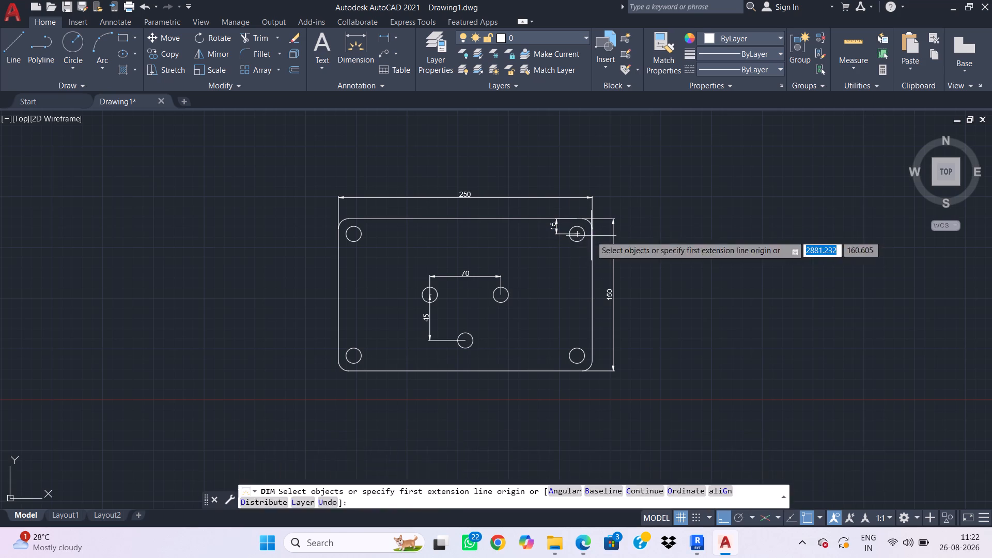
left_click(576, 237)
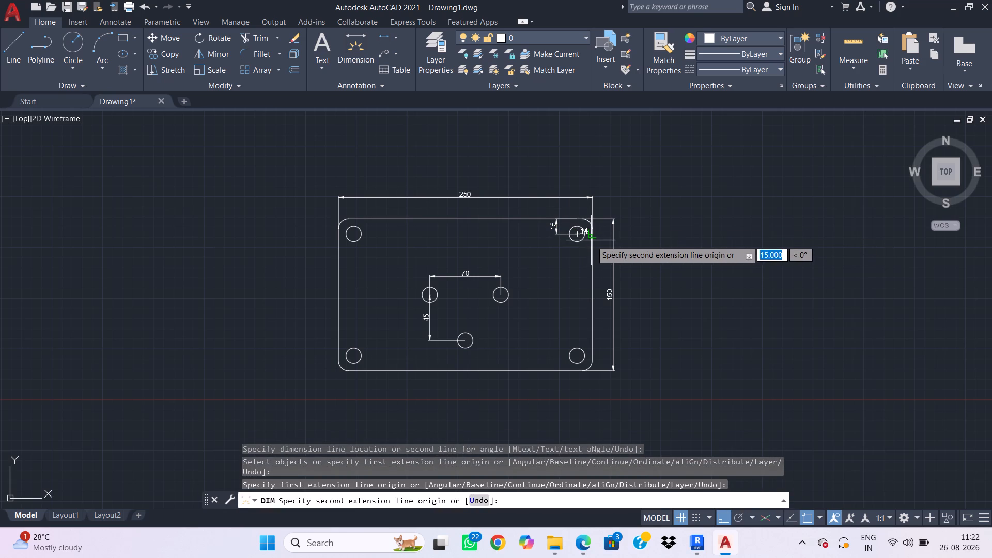
left_click(592, 237)
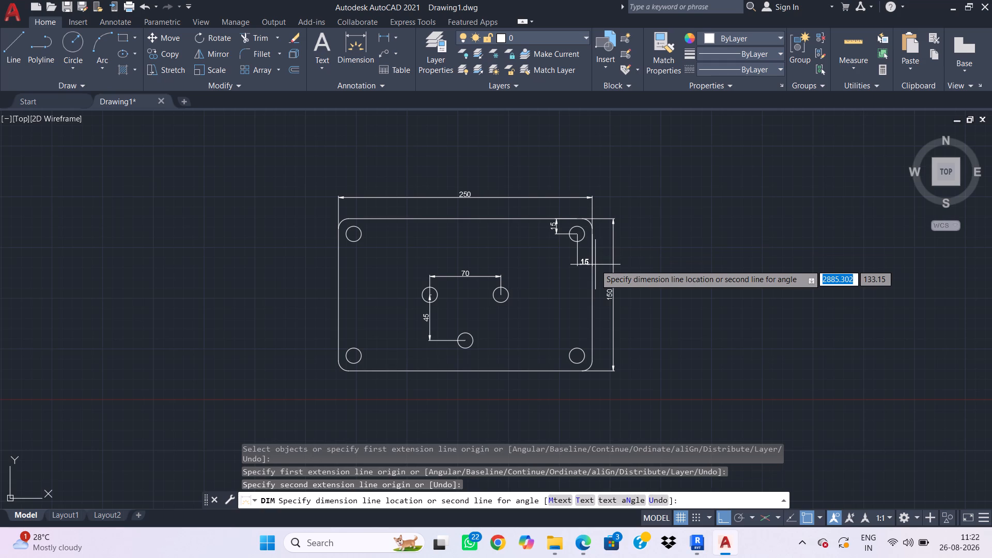
left_click(595, 258)
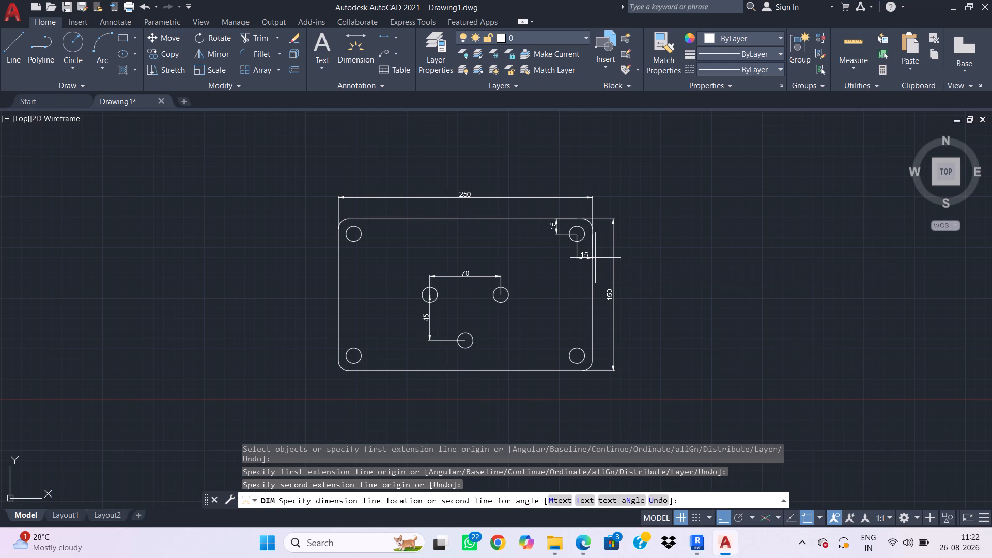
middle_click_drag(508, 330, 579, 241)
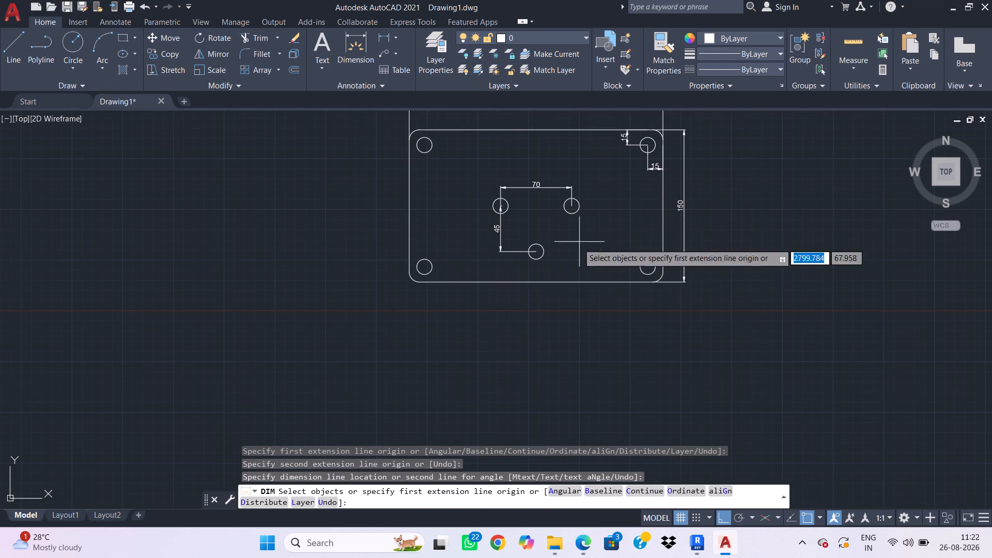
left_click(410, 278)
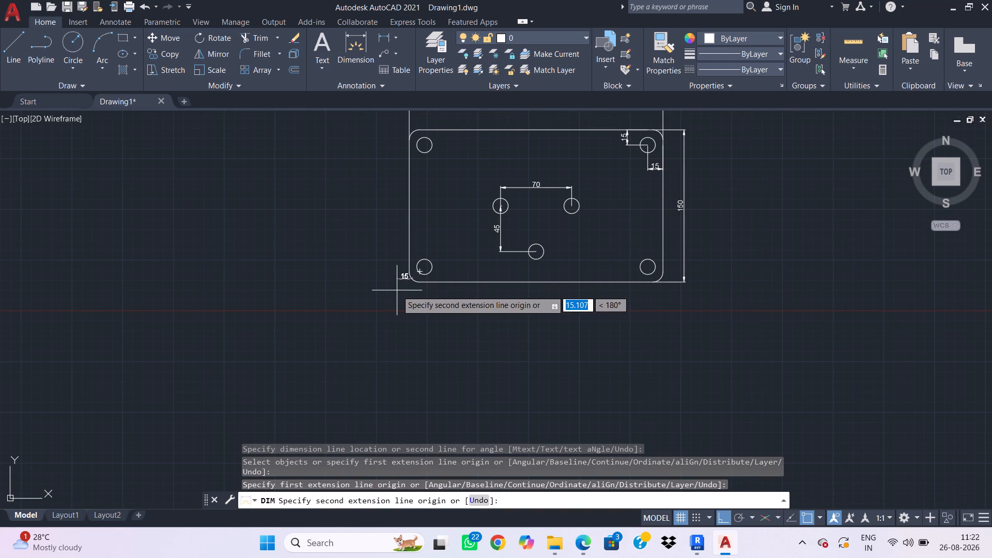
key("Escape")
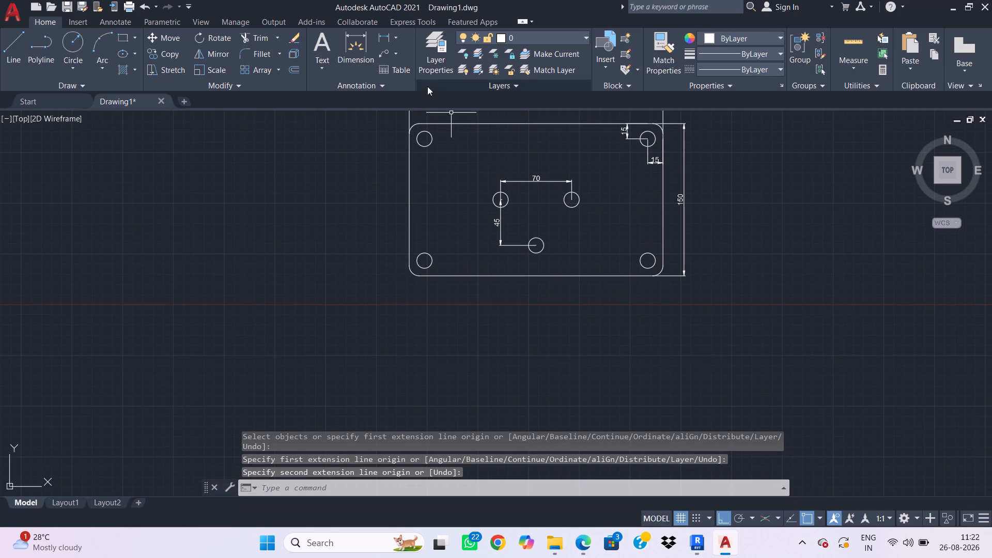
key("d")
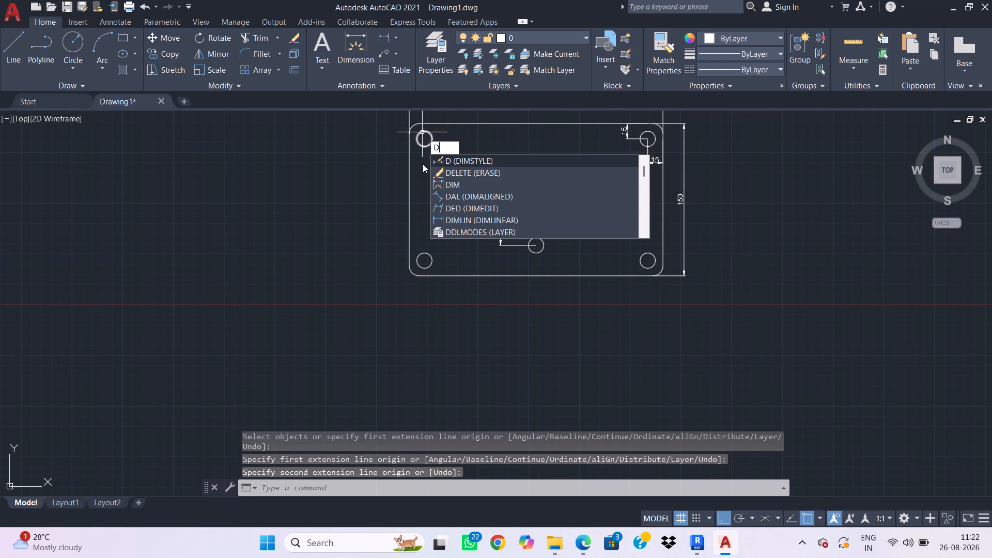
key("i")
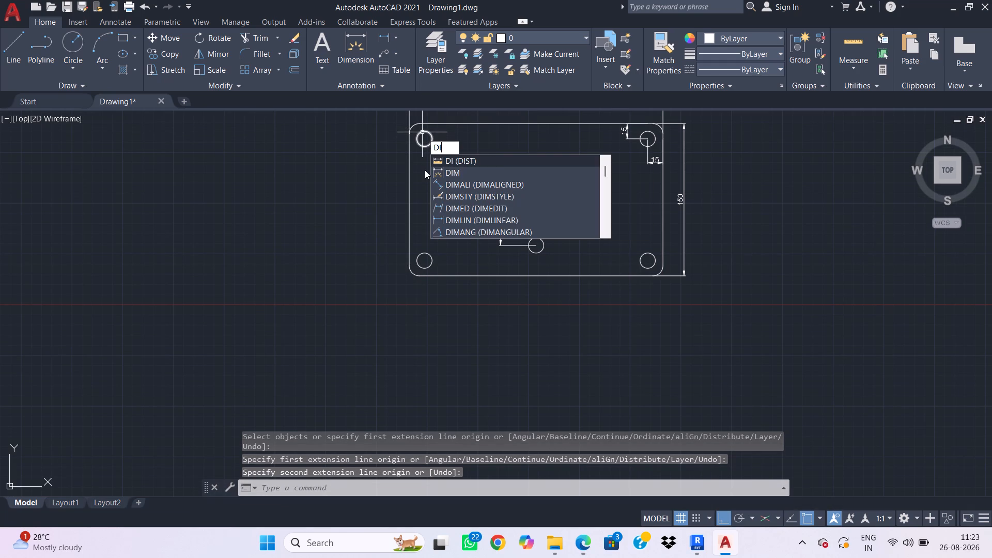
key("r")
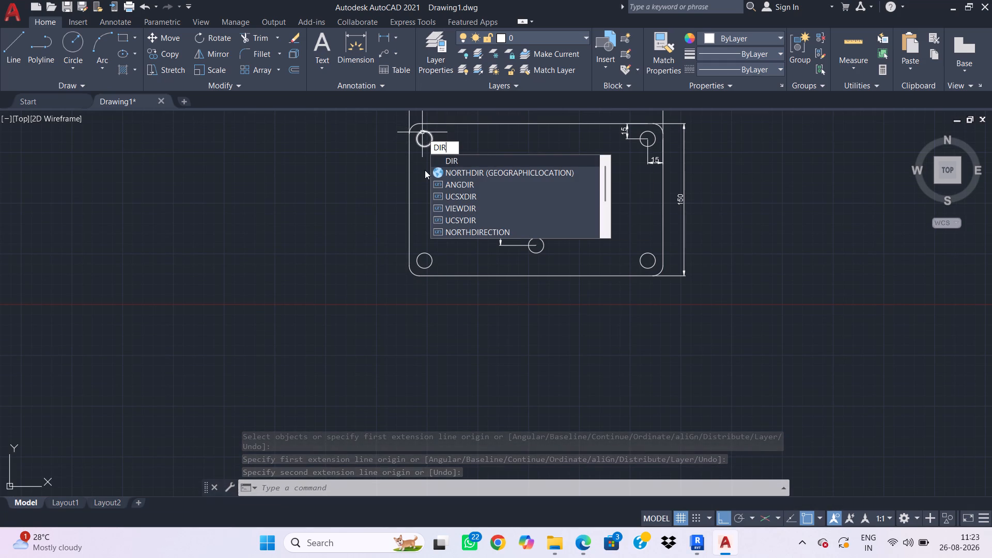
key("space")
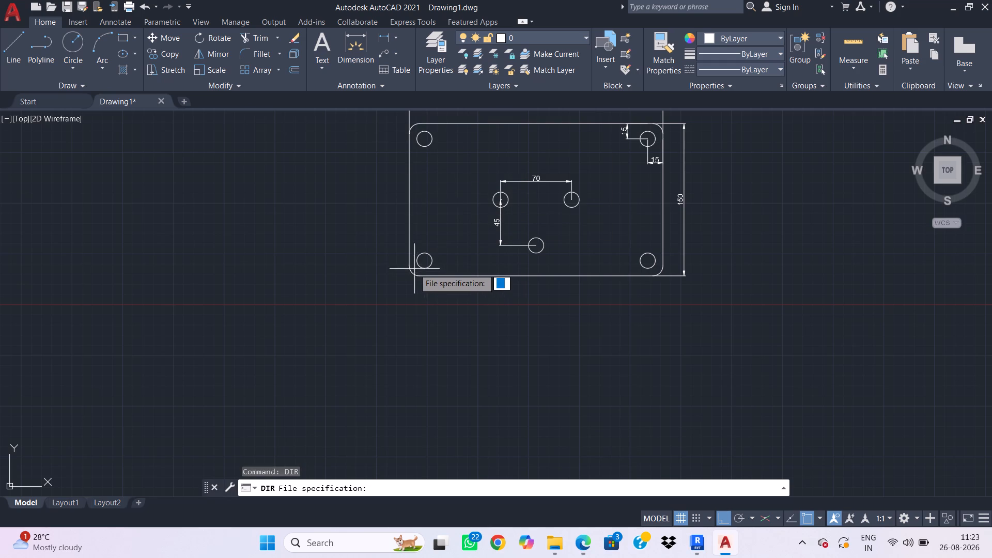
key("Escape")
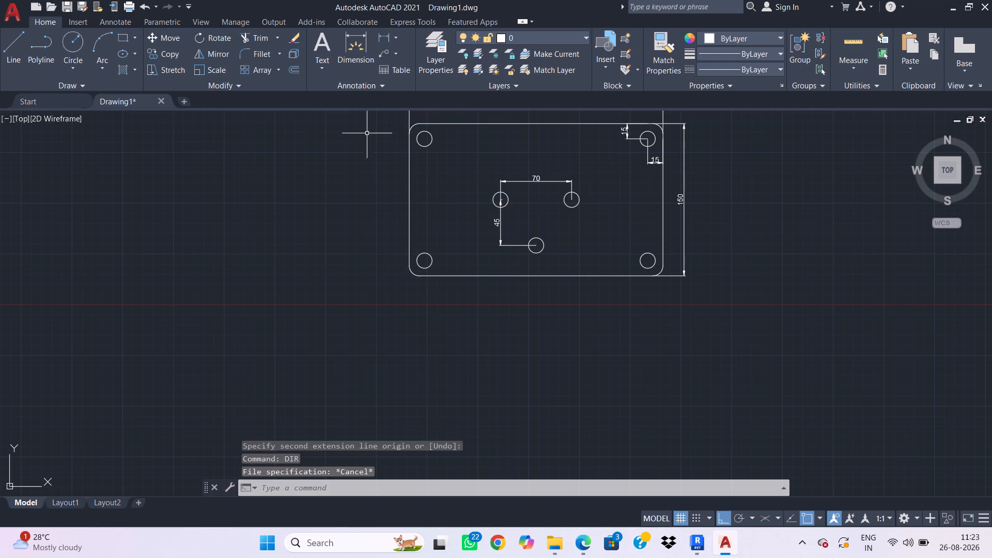
Add a radius dimension to the plate's lower-left rounded corner, placing its text outside the outline.
left_click(396, 38)
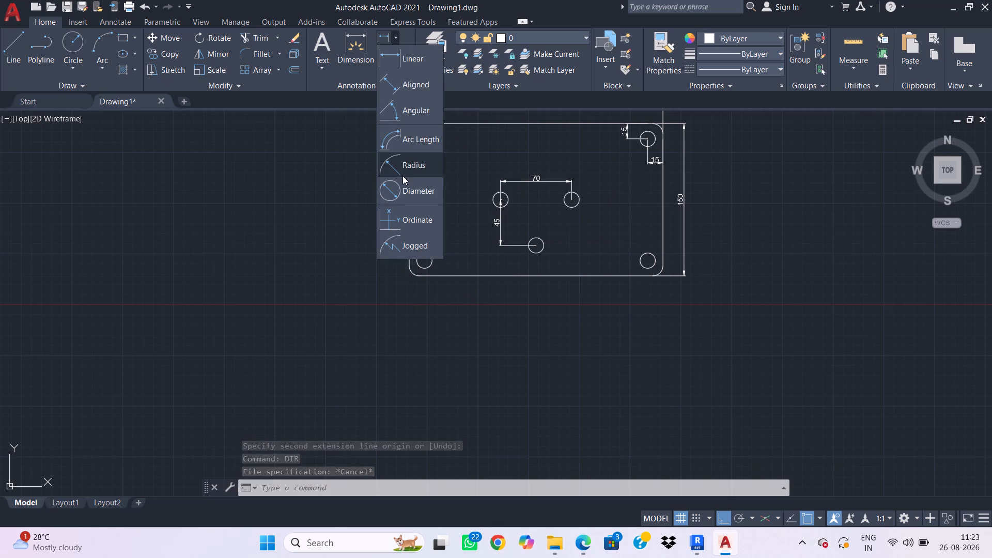
left_click(404, 166)
left_click(416, 274)
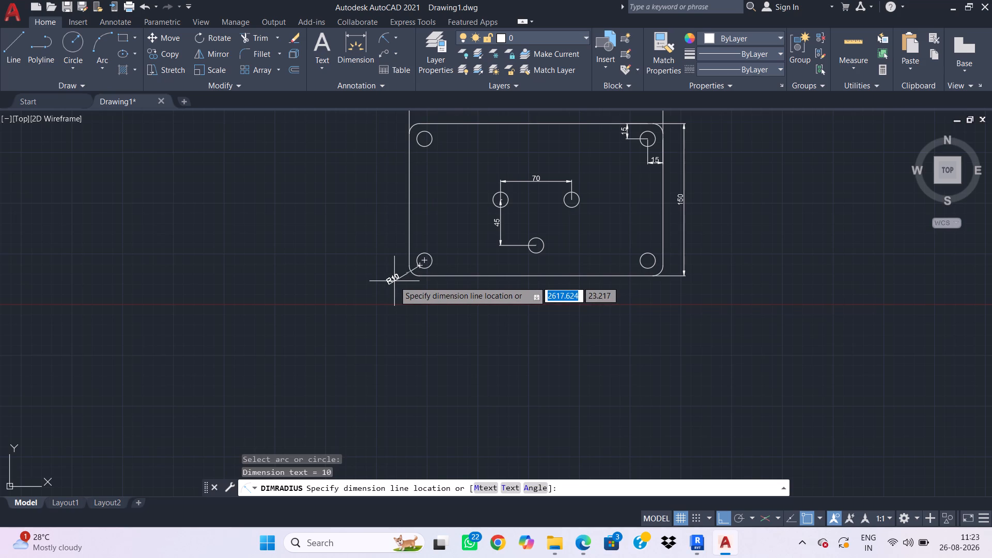
left_click(394, 281)
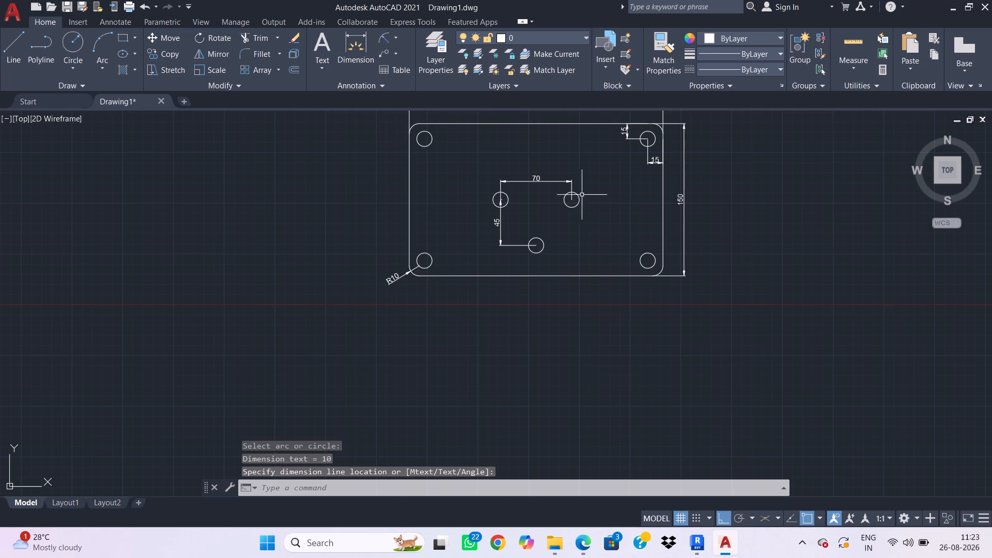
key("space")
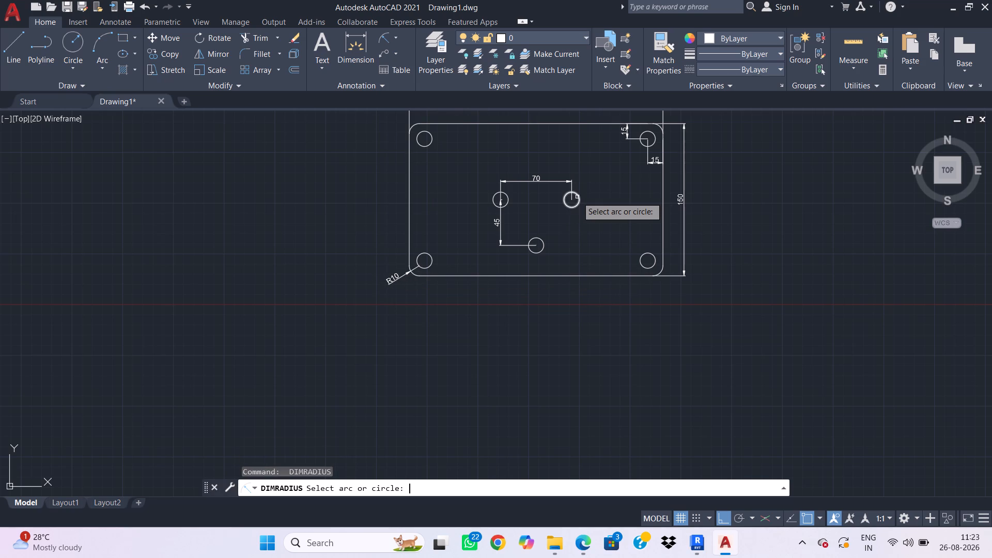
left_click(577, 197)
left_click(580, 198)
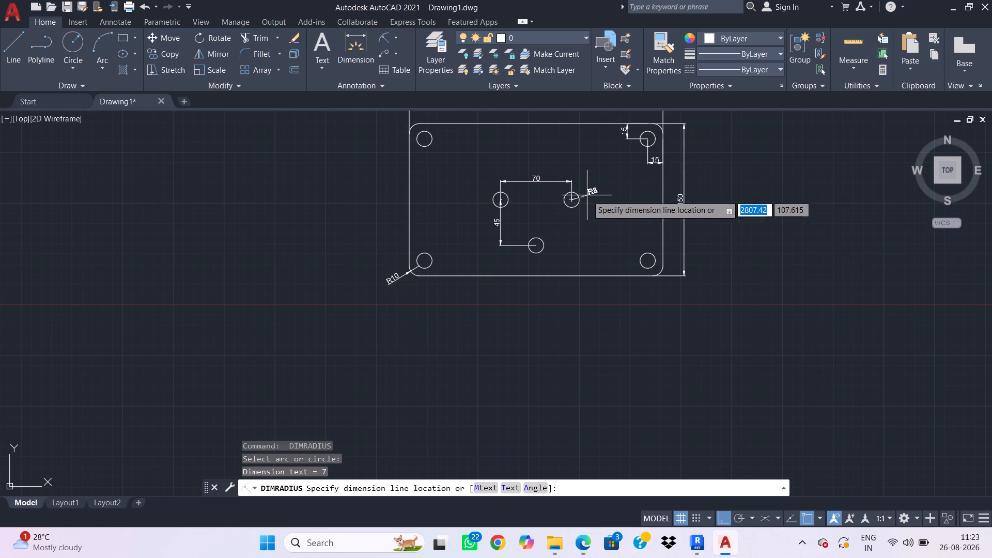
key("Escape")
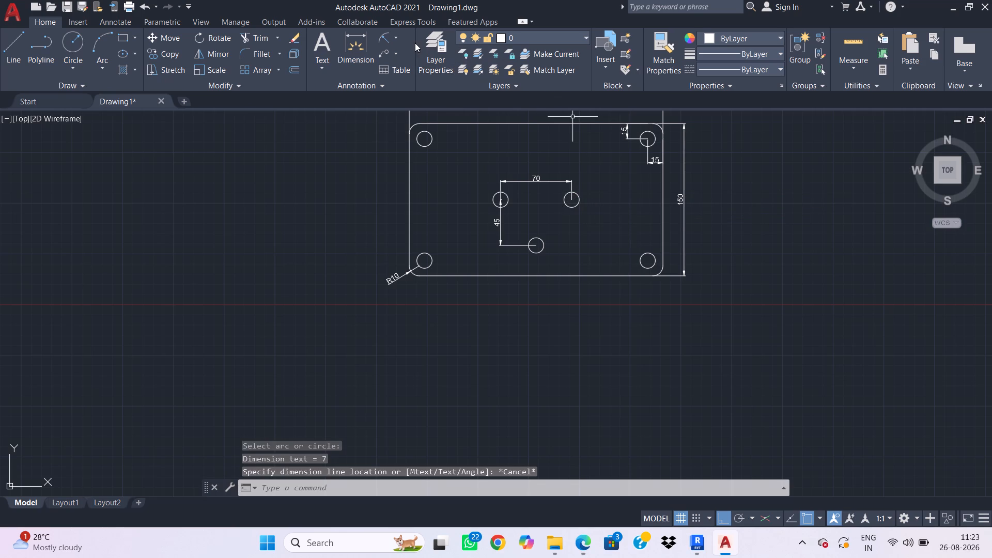
Add a diameter dimension to the upper-right inner hole, placing its text just above and beside the hole.
left_click(397, 33)
left_click(406, 188)
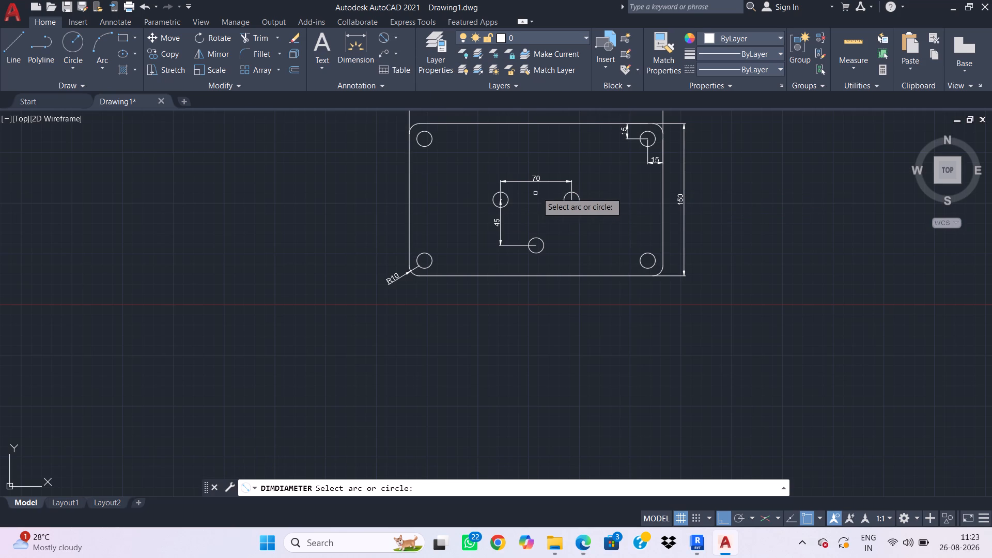
left_click(577, 195)
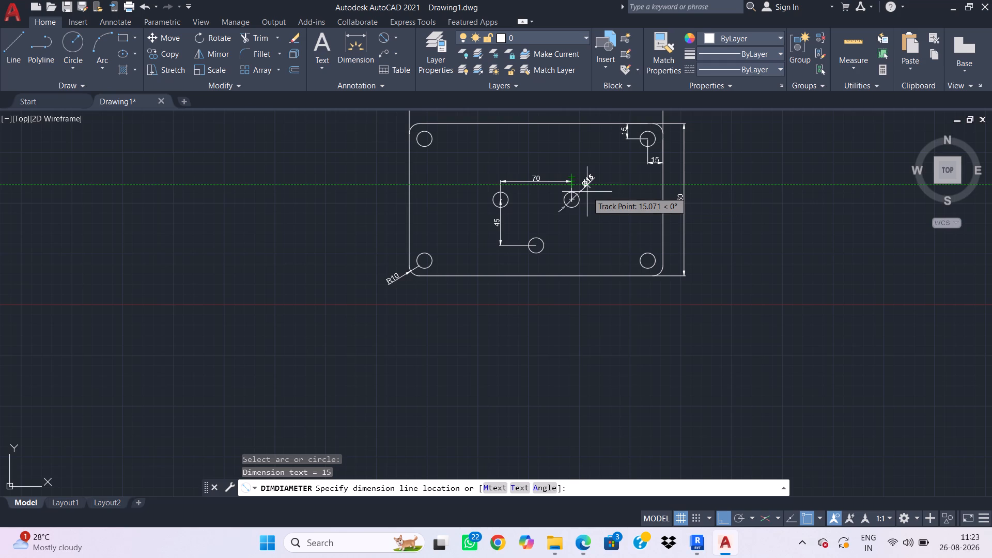
left_click(587, 192)
middle_click_drag(626, 170, 604, 230)
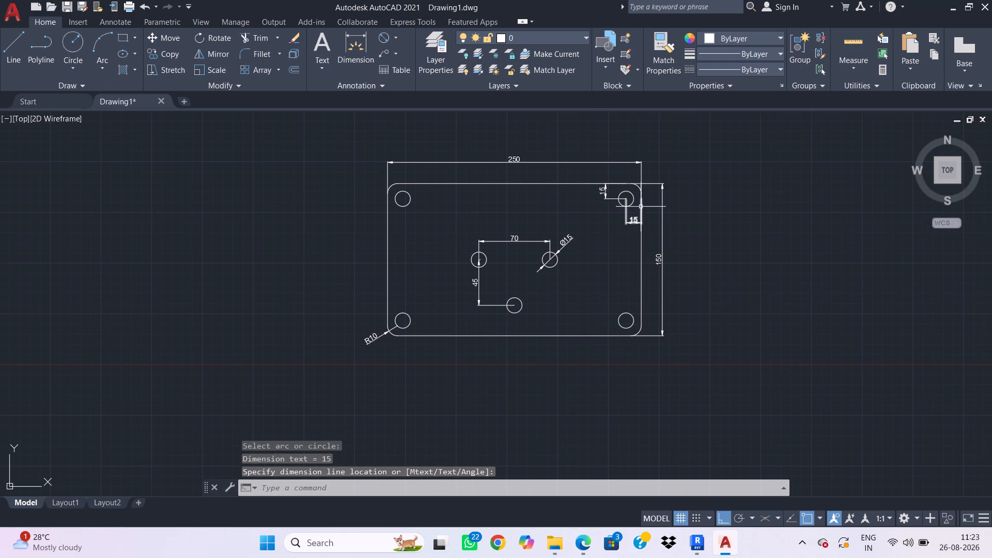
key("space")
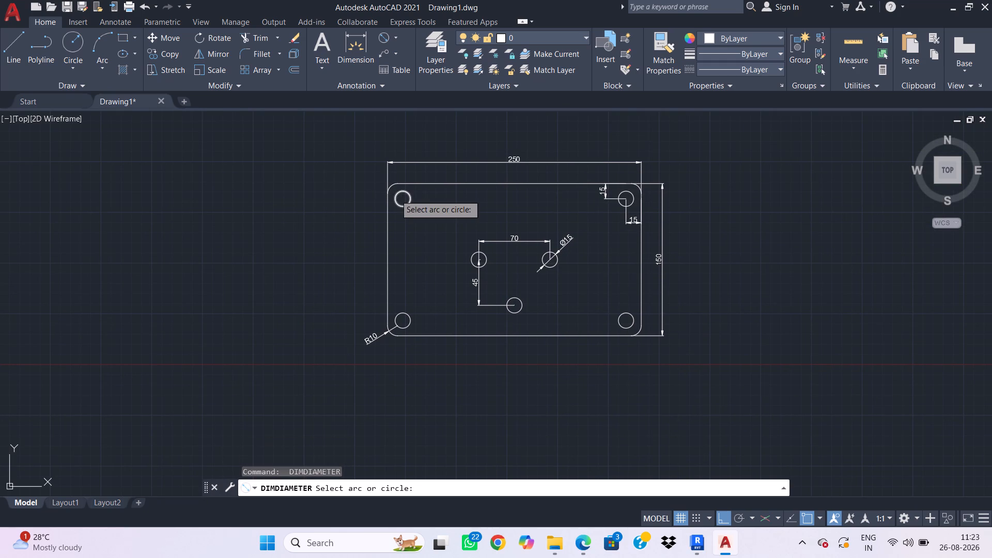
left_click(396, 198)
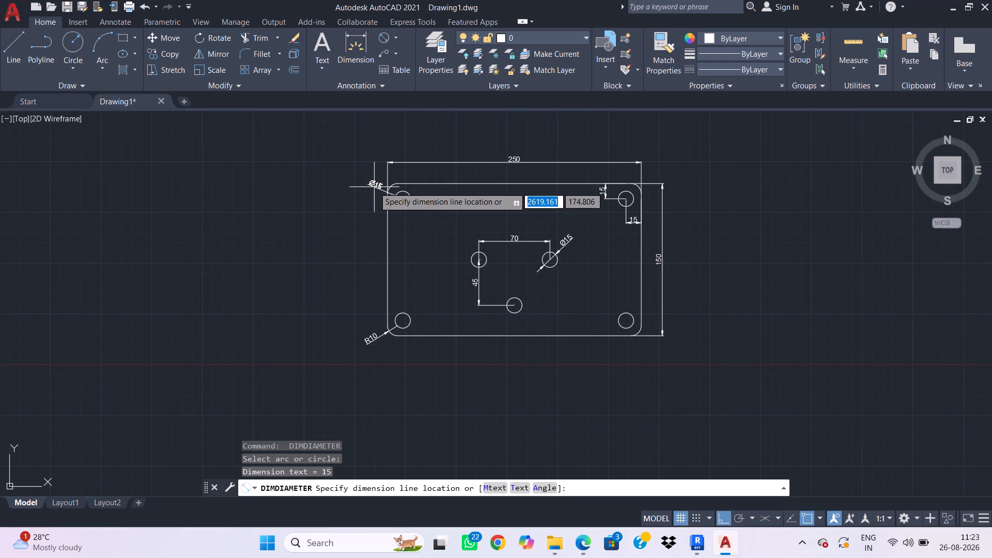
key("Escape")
Add a diameter dimension to the plate's upper-right corner hole, placing its text inside the outline, diagonally below and left of the hole.
key("space")
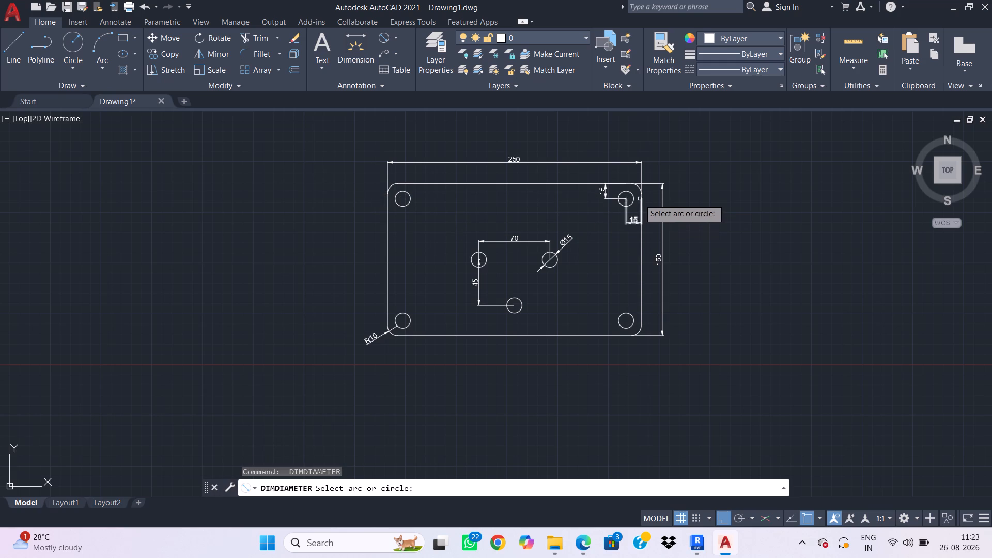
left_click(634, 196)
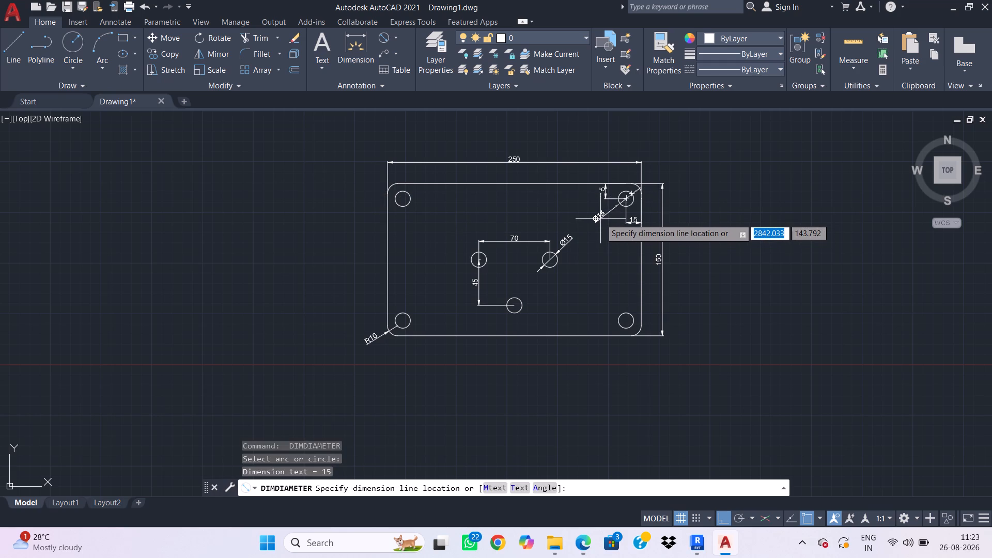
left_click(599, 220)
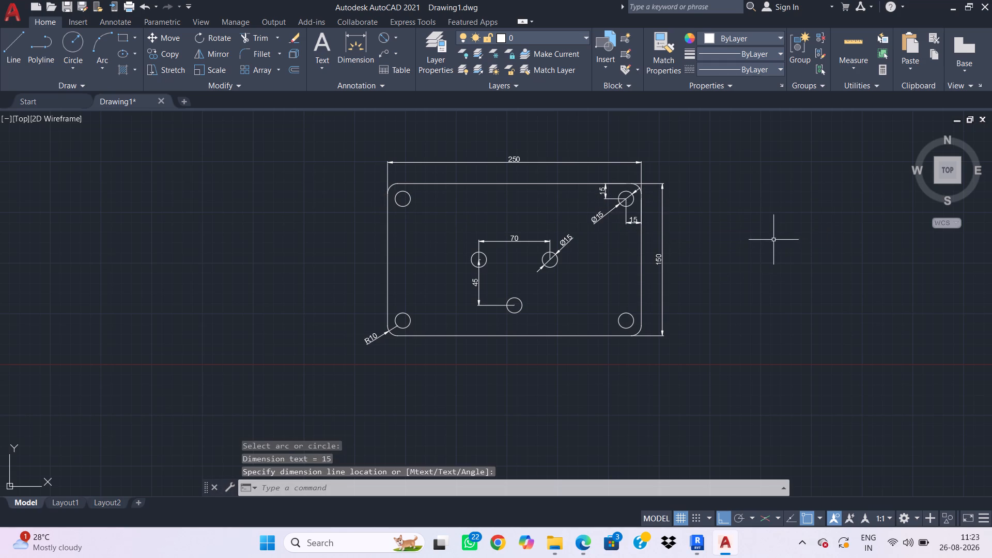
key("Escape")
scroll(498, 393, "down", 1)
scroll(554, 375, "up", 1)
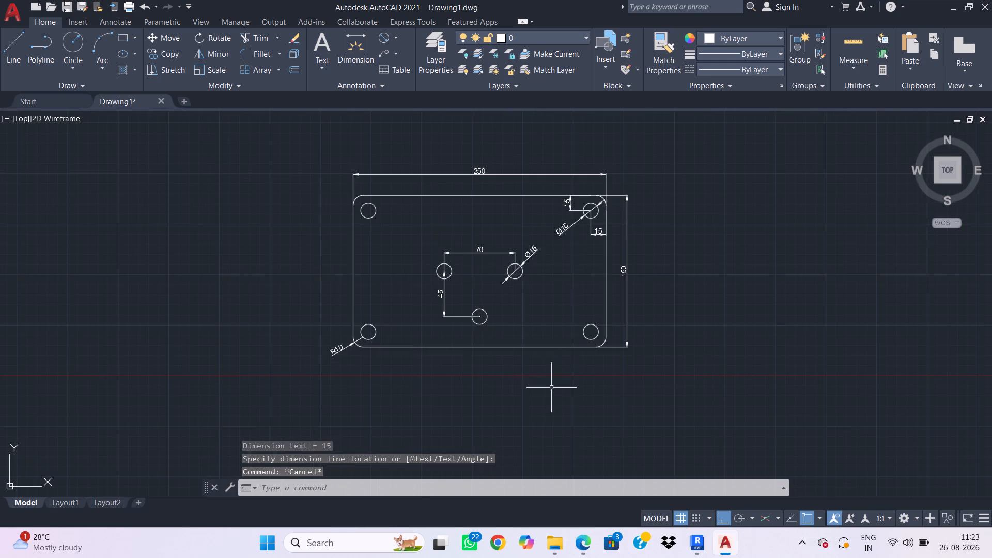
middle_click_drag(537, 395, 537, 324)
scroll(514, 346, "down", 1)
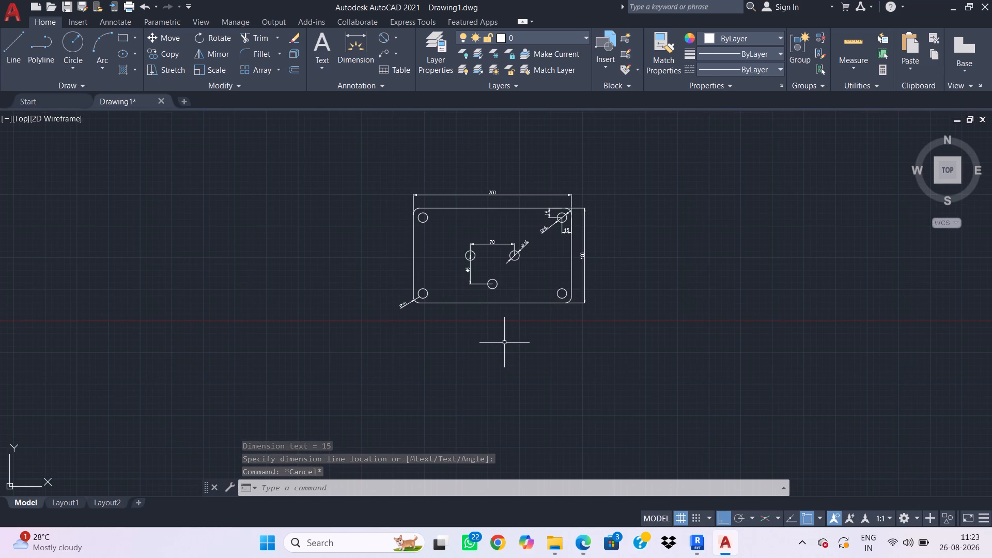
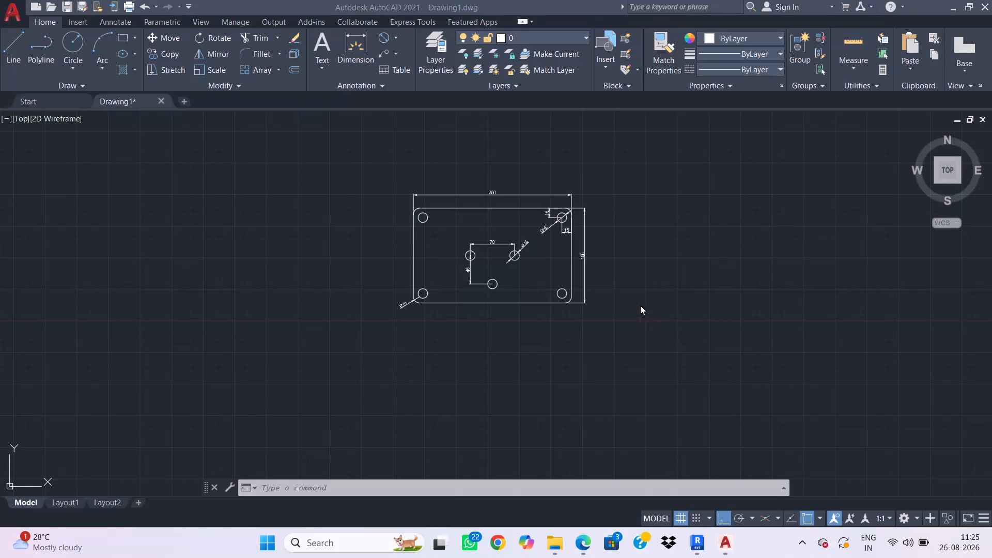
Draw a 250 by 20 rectangular outline with lines above the top view, aligned with the plate's left and right edges.
middle_click_drag(617, 239, 643, 348)
scroll(596, 208, "up", 1)
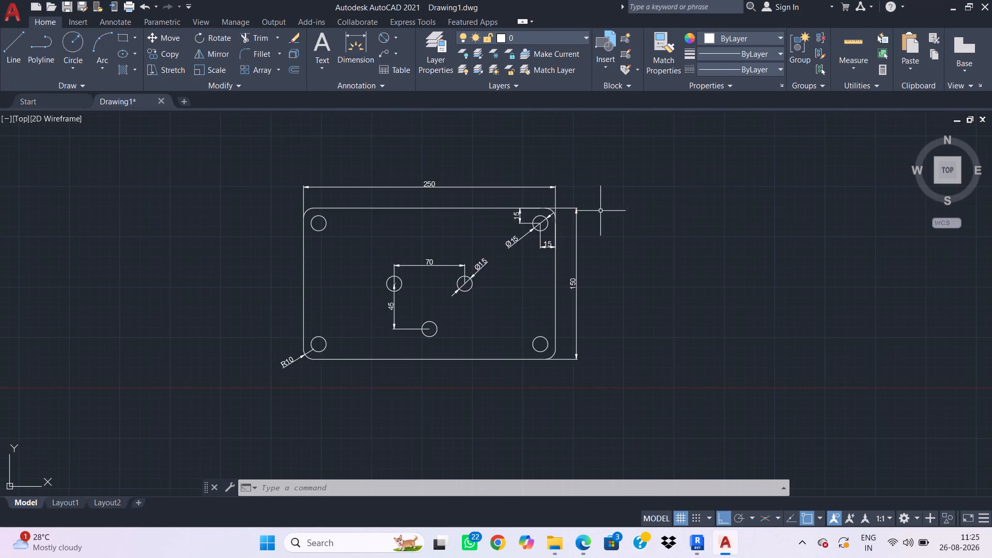
scroll(619, 225, "down", 1)
middle_click_drag(624, 220, 742, 376)
scroll(645, 247, "up", 1)
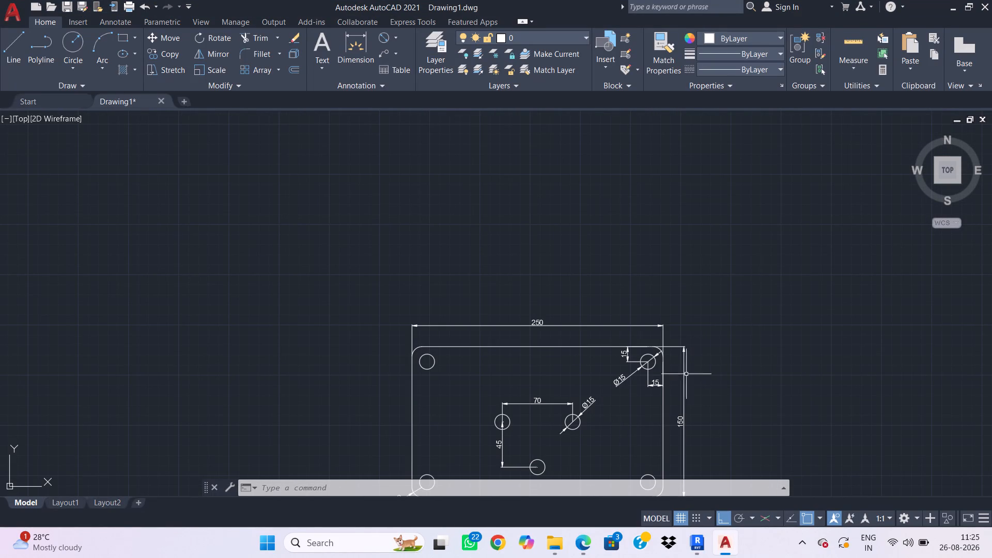
key("l")
key("space")
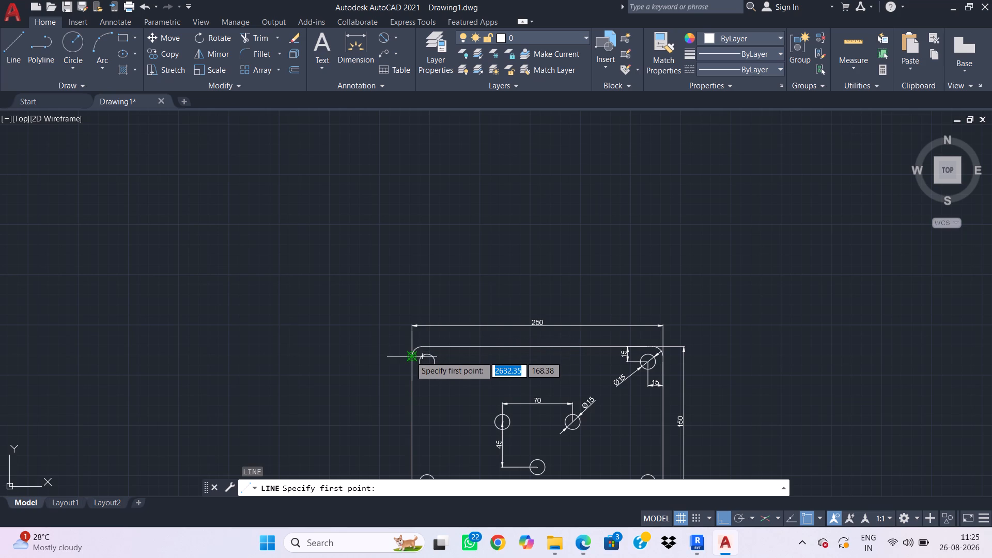
left_click(411, 237)
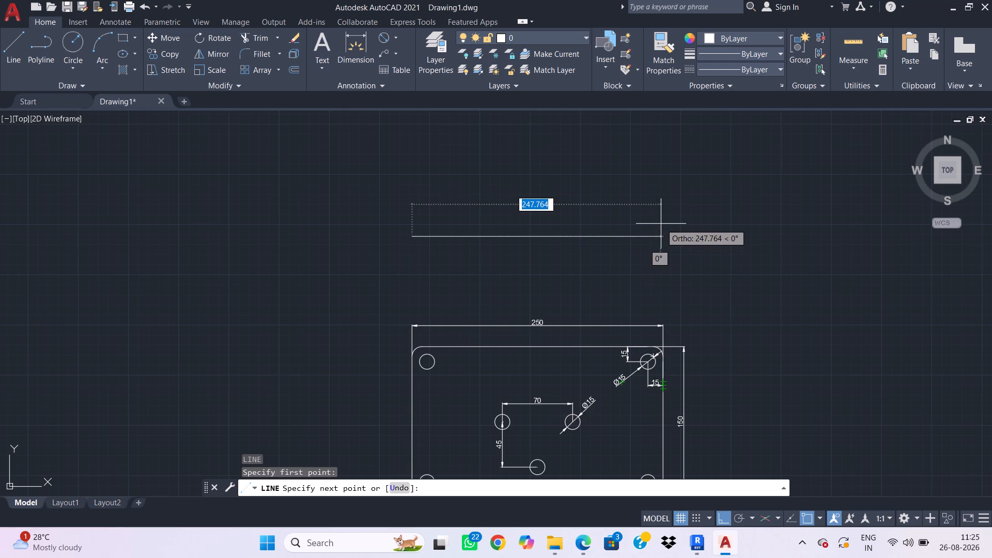
type("250")
key("Return")
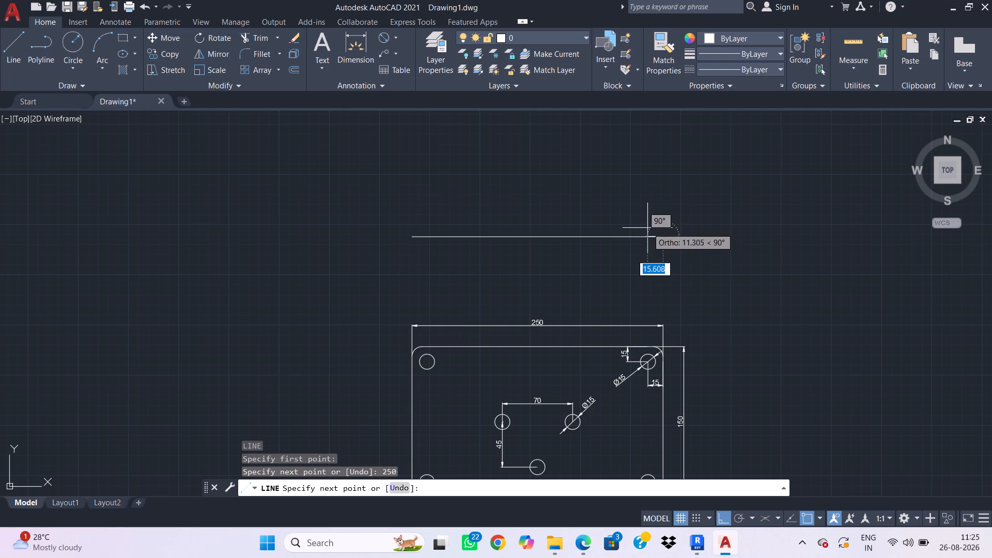
type("20")
key("Return")
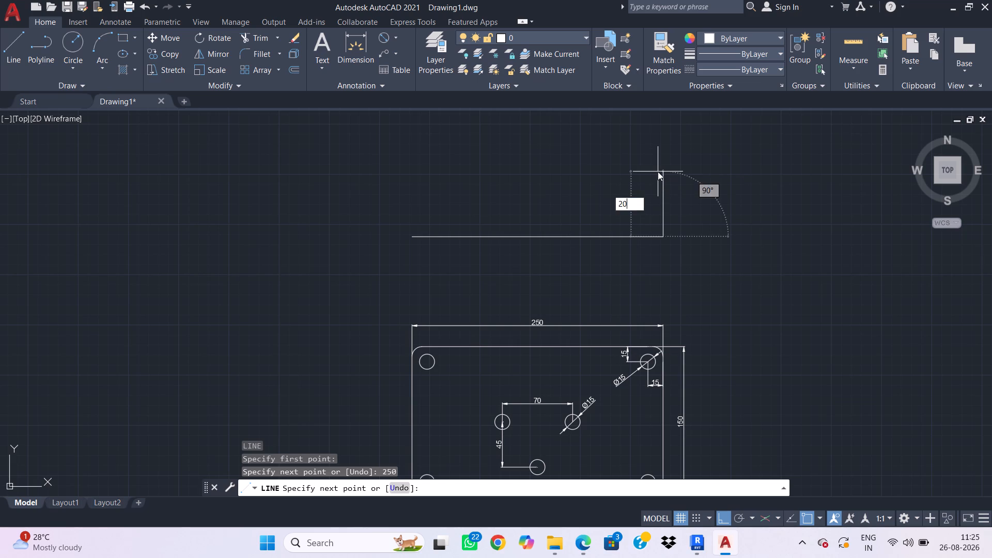
type("250")
key("Return")
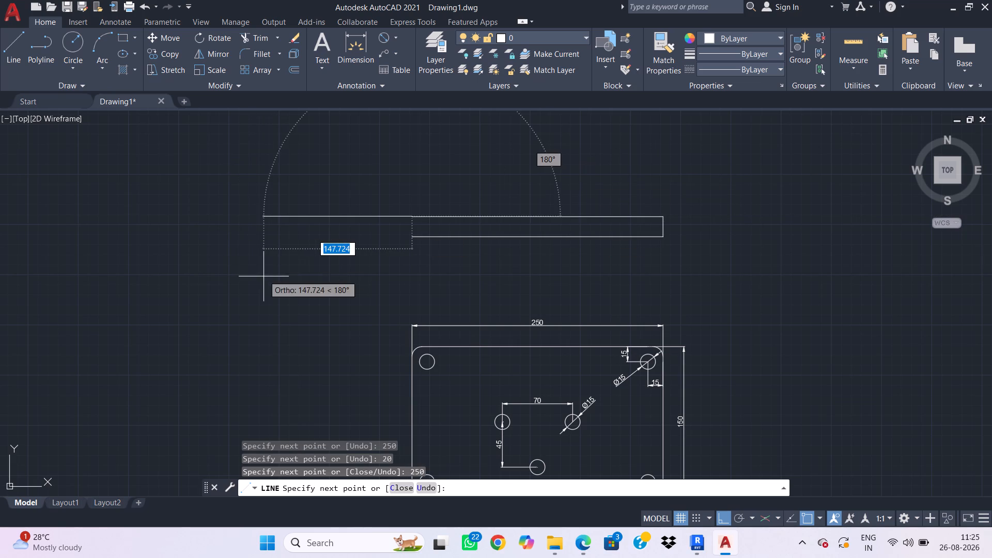
type("20")
key("Return")
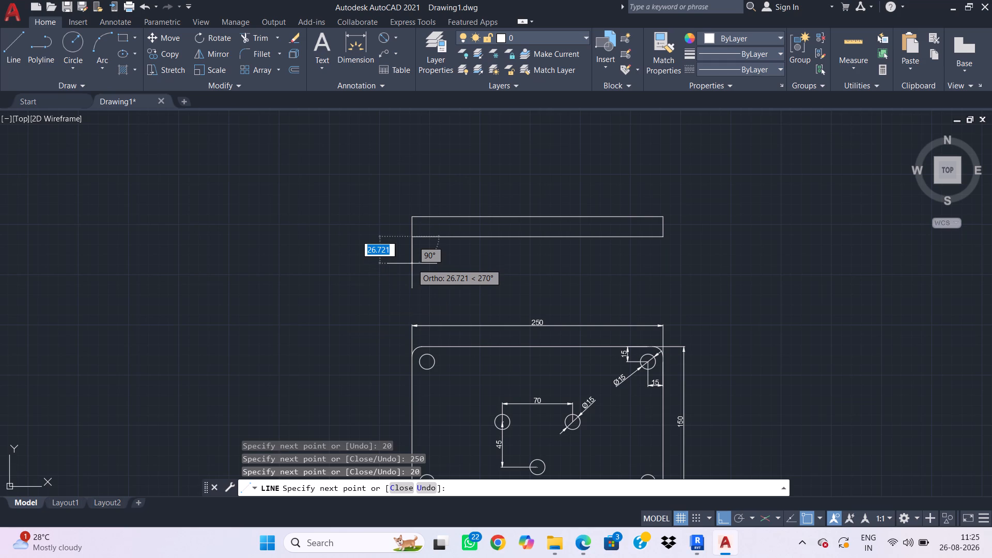
key("Escape")
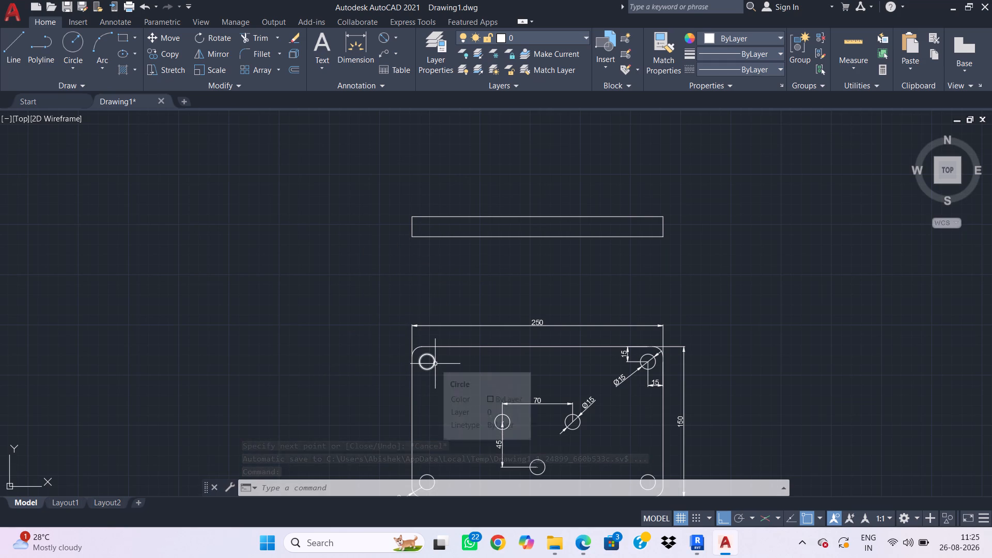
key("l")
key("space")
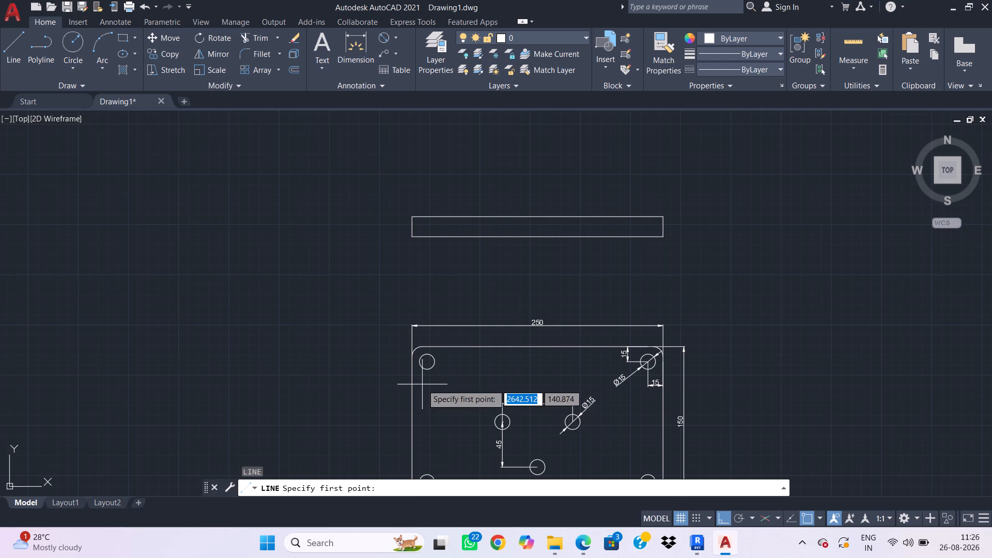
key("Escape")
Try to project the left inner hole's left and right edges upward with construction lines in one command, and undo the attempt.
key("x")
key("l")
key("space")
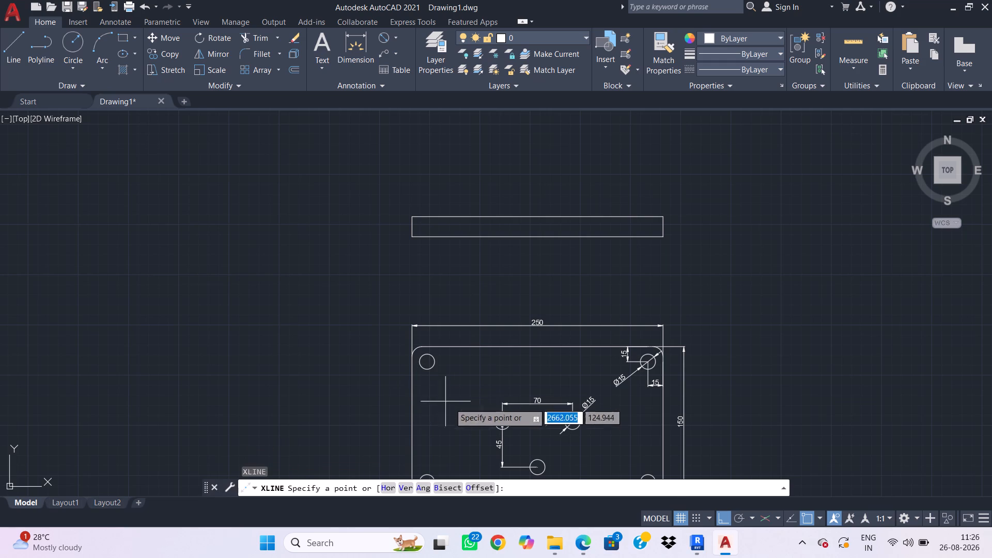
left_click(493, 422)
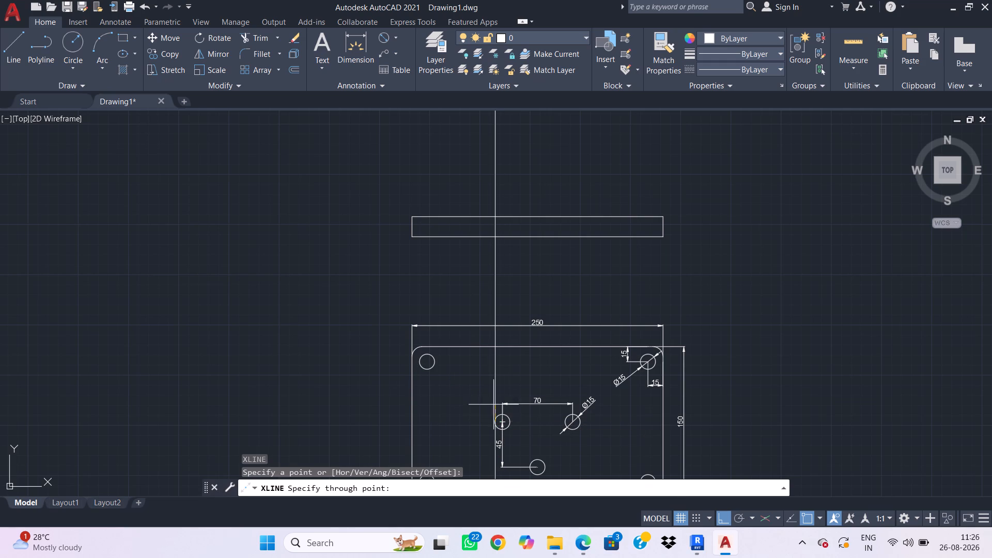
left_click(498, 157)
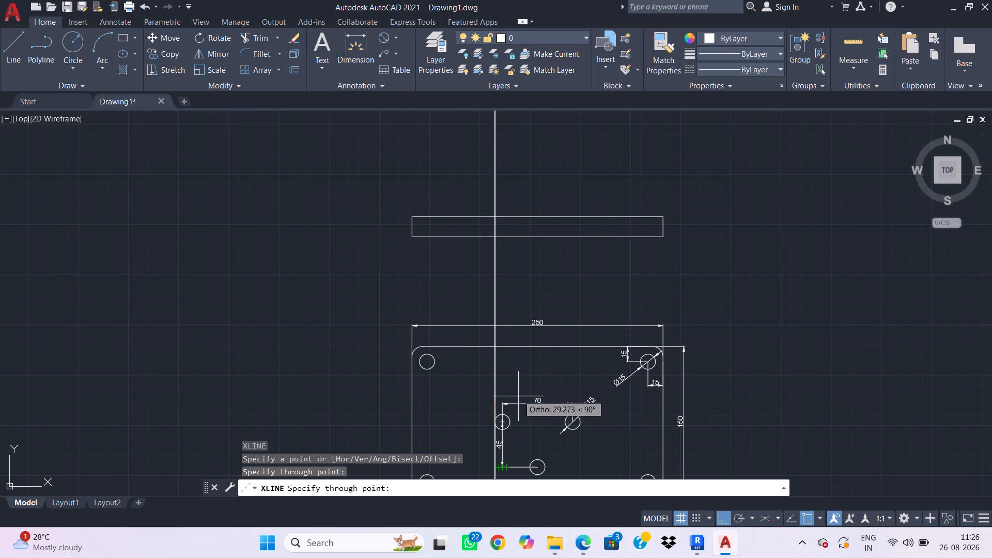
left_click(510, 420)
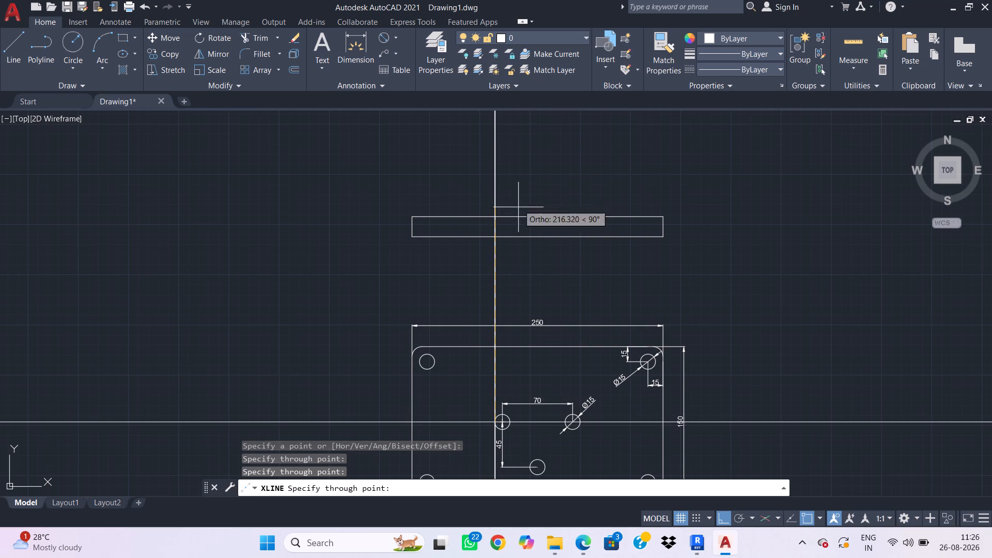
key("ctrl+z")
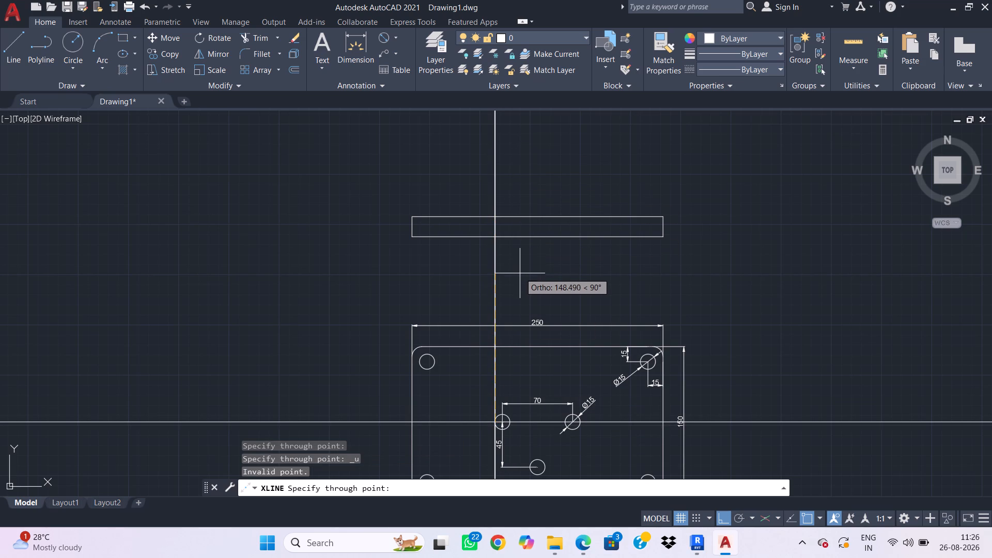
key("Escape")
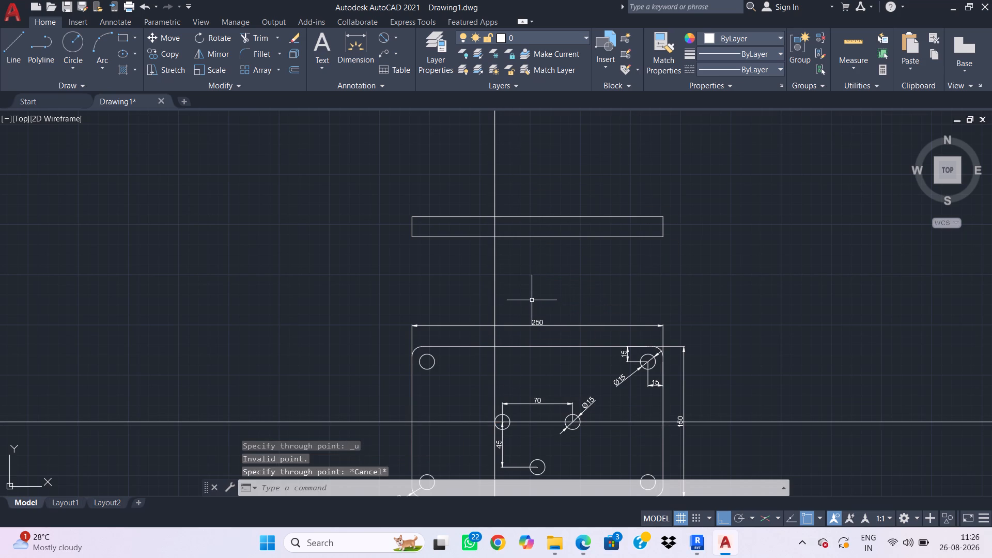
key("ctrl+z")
Draw vertical construction lines through the left inner hole's left and right edges, passing through the 250 by 20 outline.
key("x")
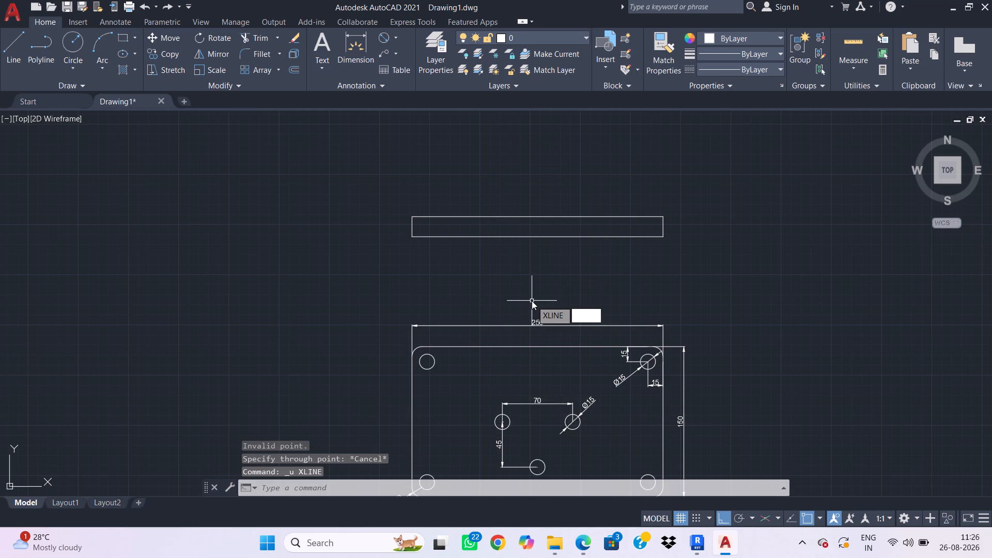
type("l")
key("space")
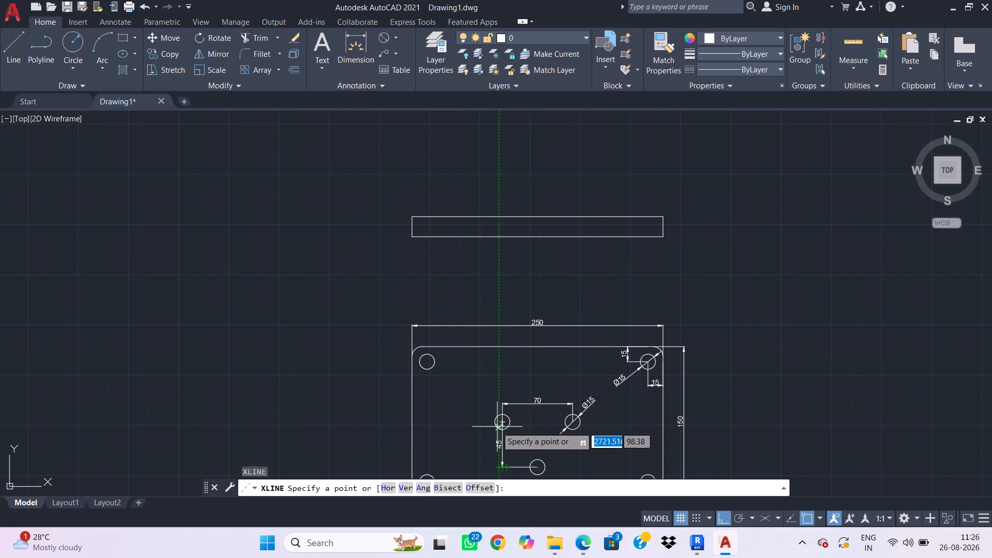
left_click(492, 425)
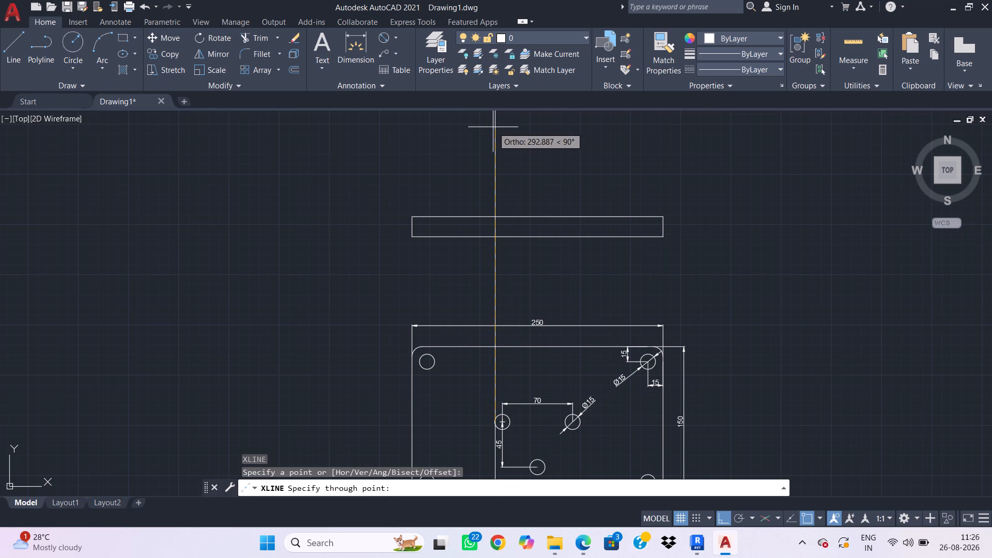
left_click(493, 127)
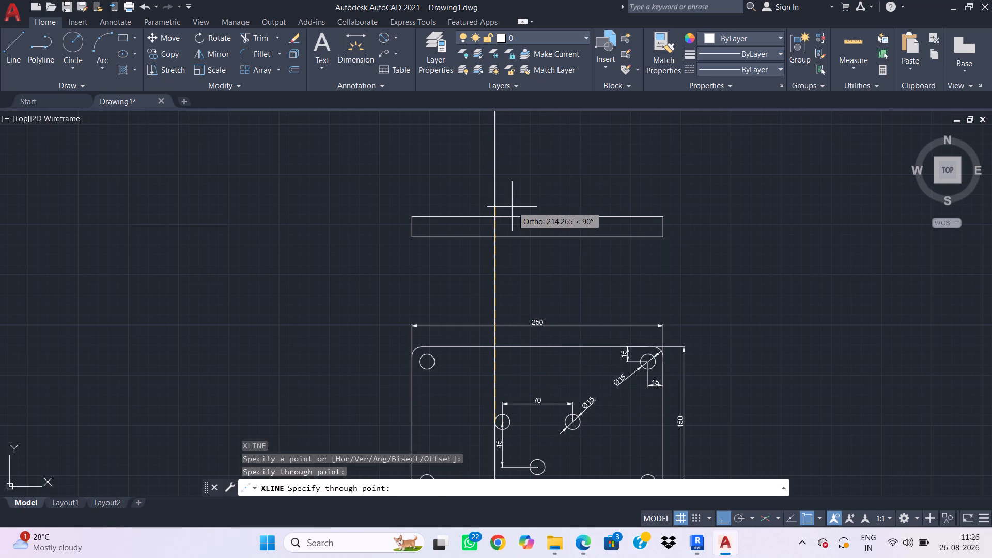
key("Escape")
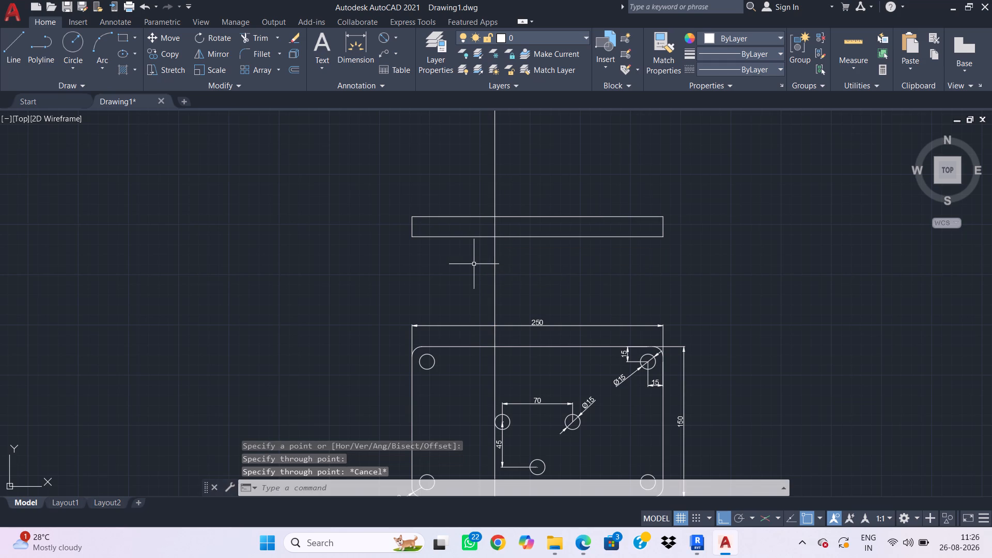
key("space")
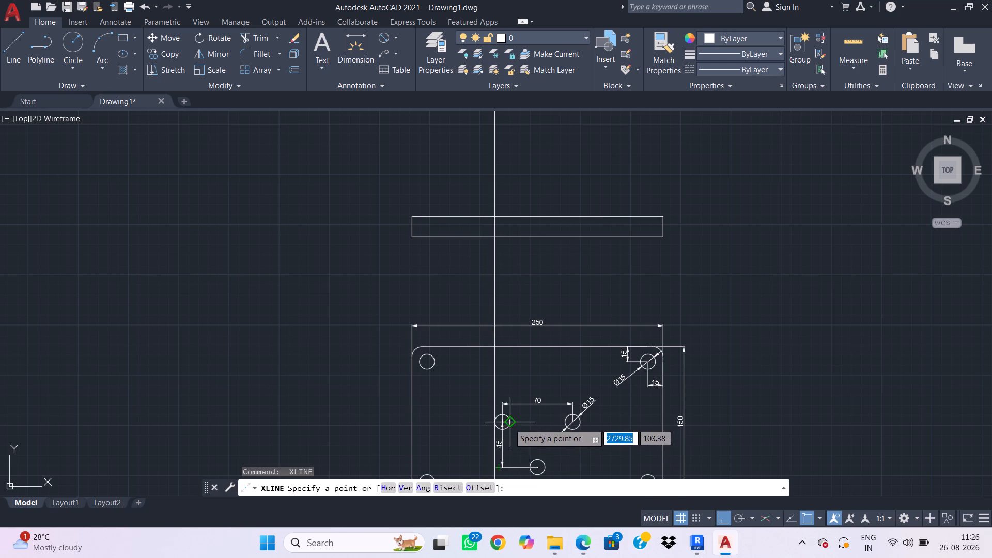
left_click(509, 424)
left_click(509, 172)
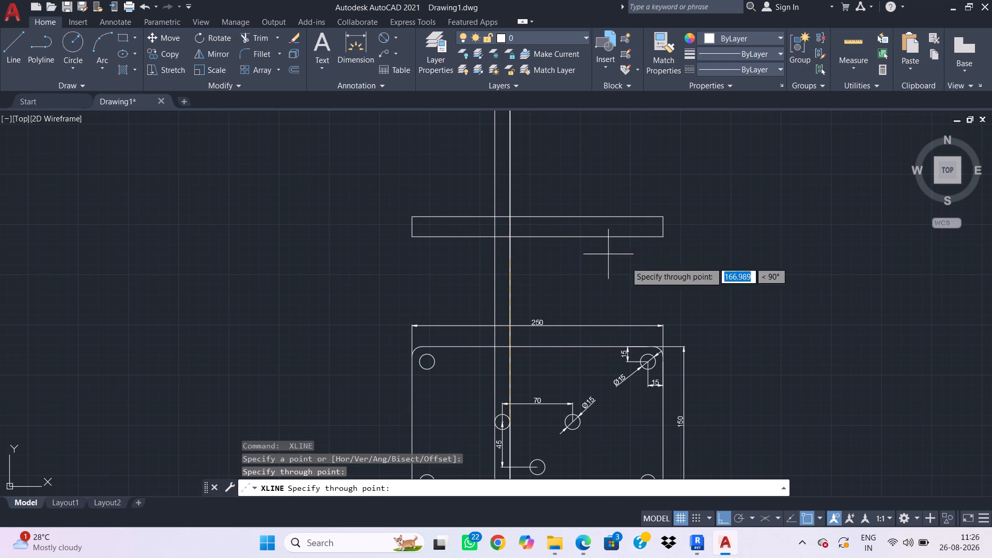
key("Escape")
Draw vertical construction lines through the lower middle hole's right and left edges, extending up through the outline above.
key("space")
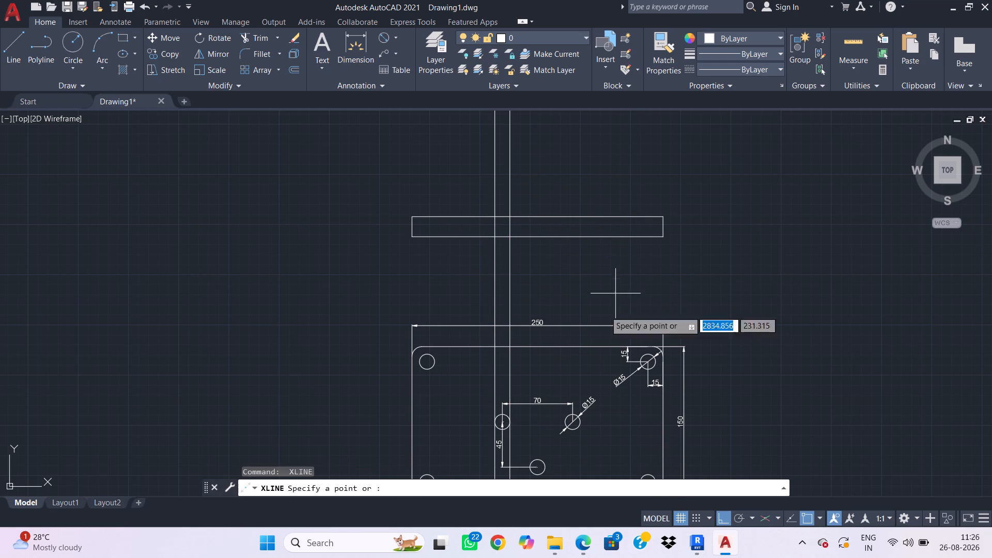
left_click(546, 468)
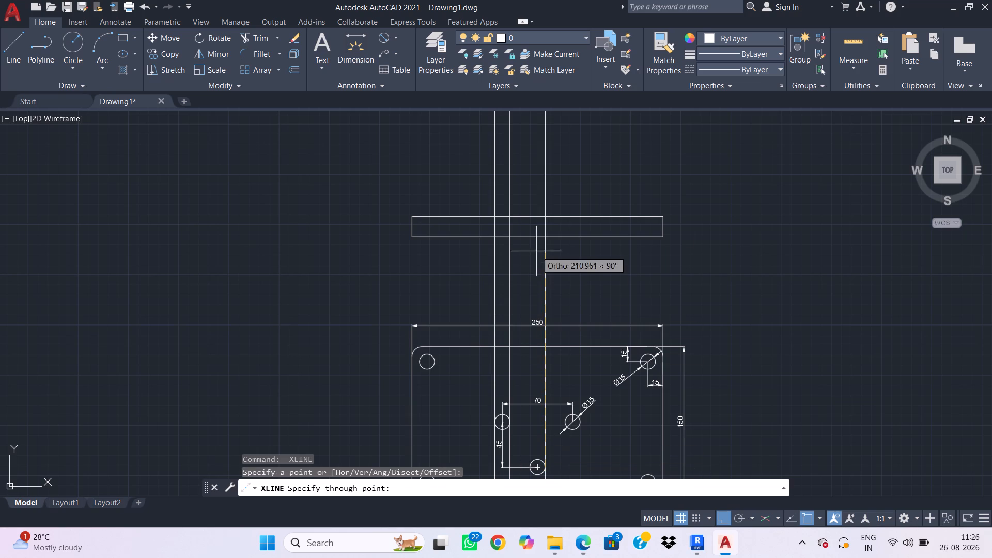
left_click(527, 165)
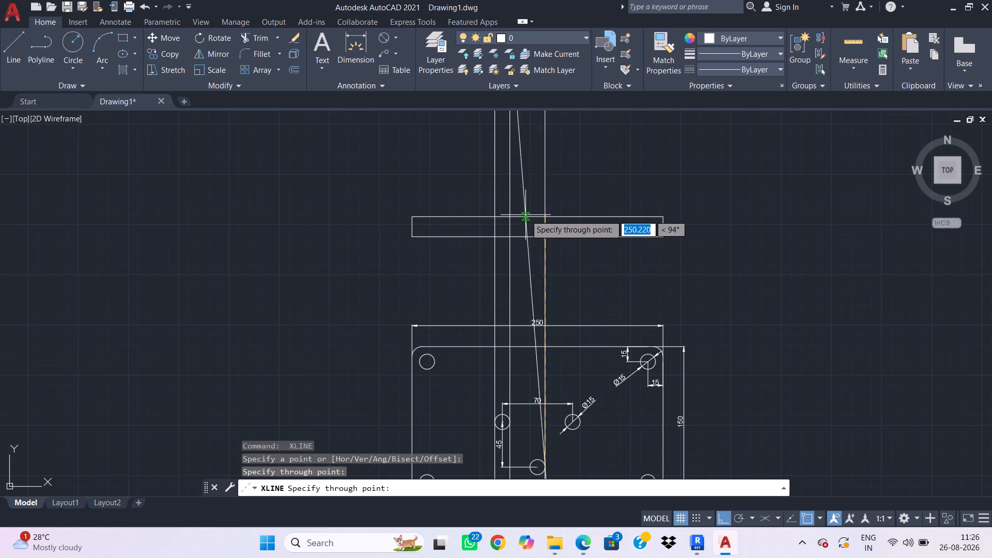
key("Escape")
key("space")
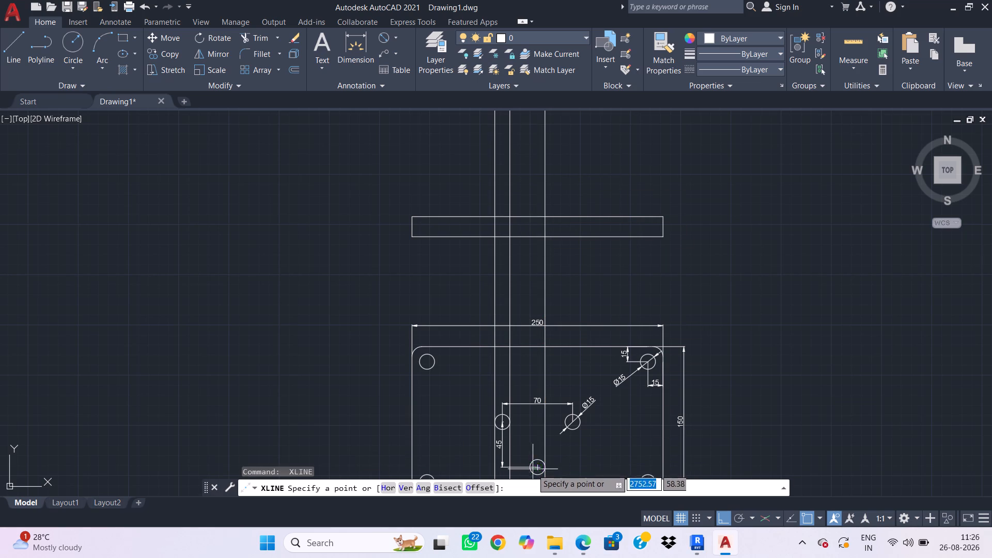
left_click(530, 470)
left_click(524, 189)
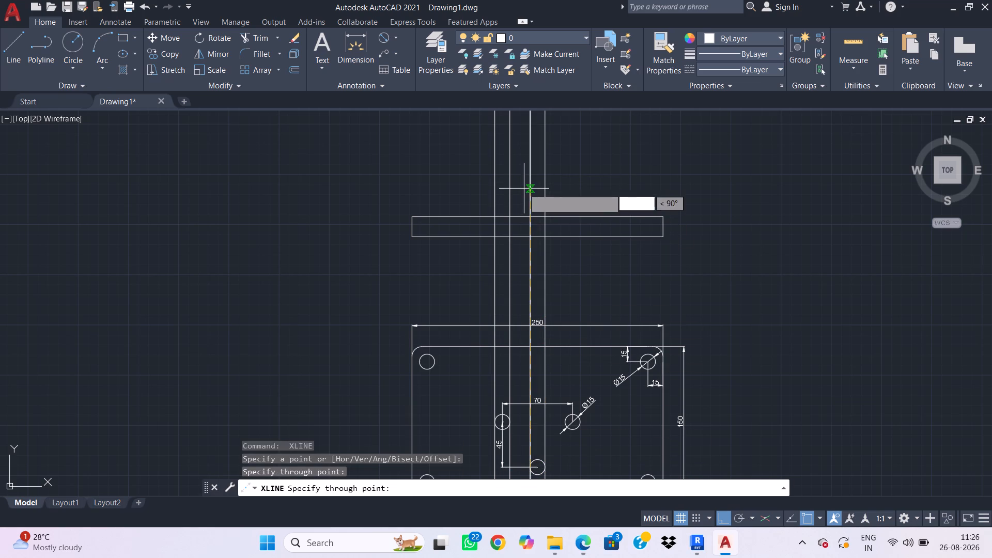
key("Escape")
Draw vertical construction lines through the right inner hole's left and right edges, extending up through the outline above.
key("space")
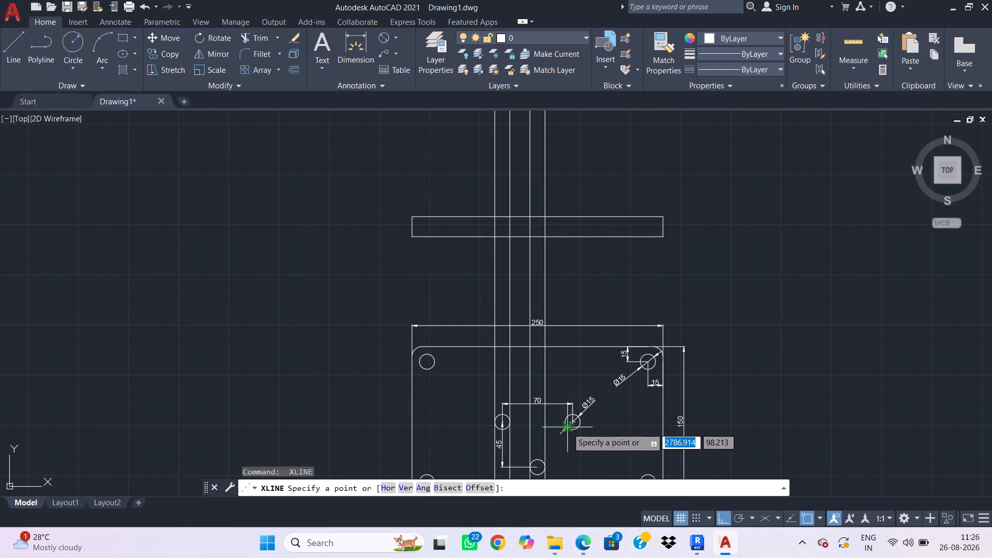
left_click(566, 420)
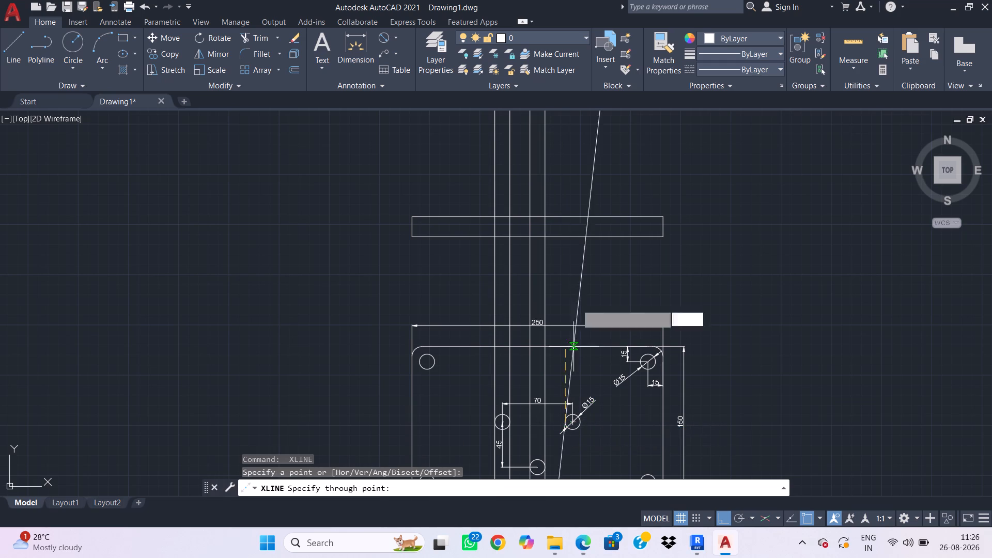
left_click(577, 180)
key("Escape")
key("space")
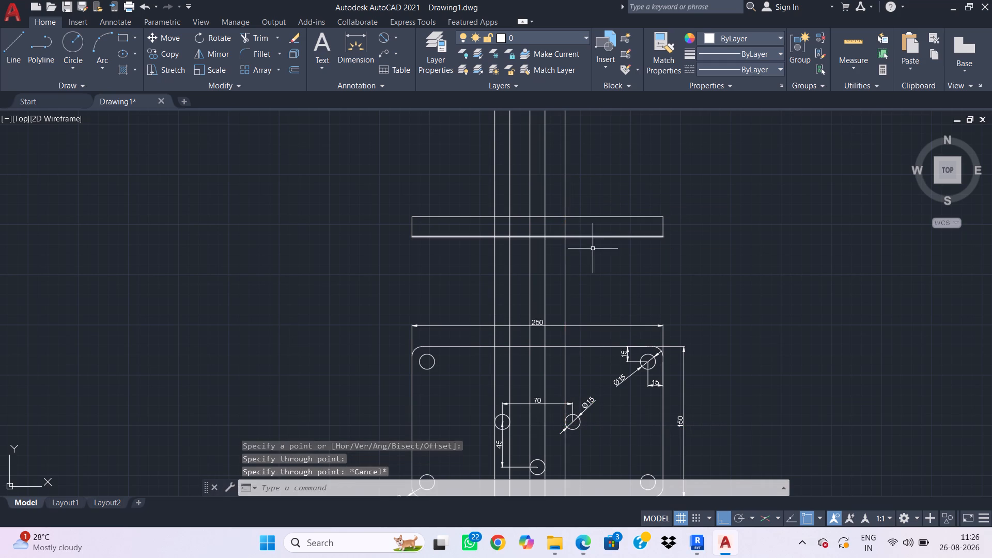
left_click(584, 421)
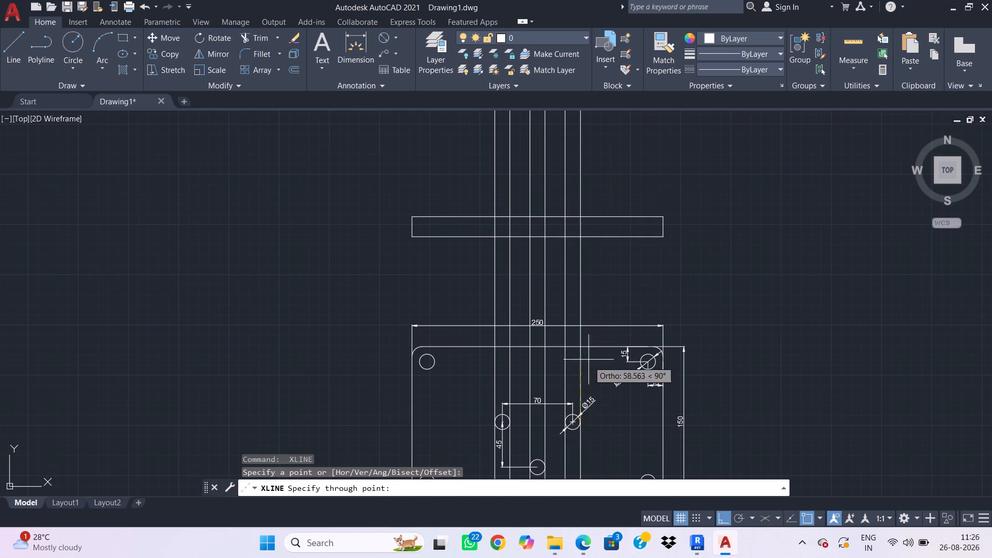
left_click(601, 175)
key("Escape")
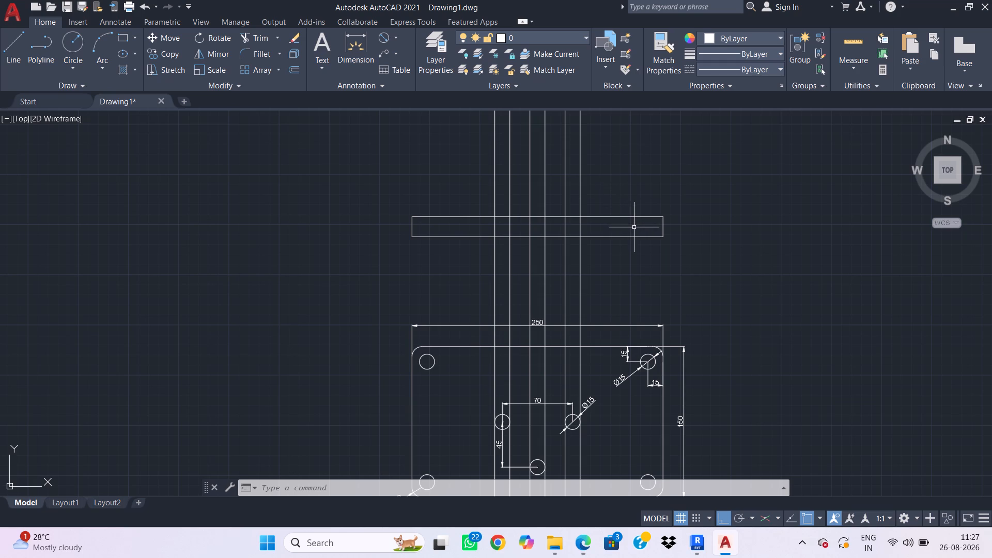
Draw the right pin's outline 35 high and 15 wide on the plate's top edge between the right pair of construction lines.
key("l")
key("space")
scroll(579, 219, "up", 1)
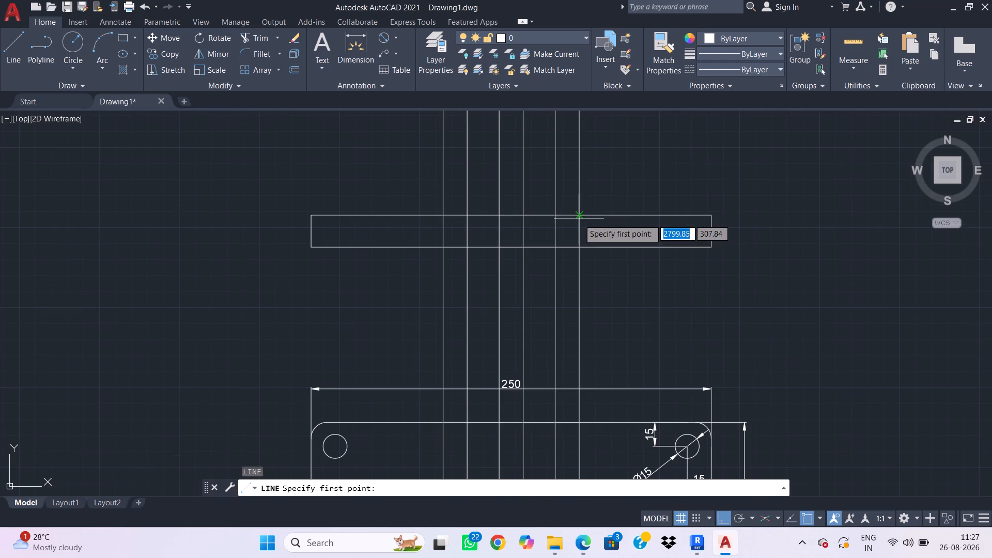
left_click(579, 214)
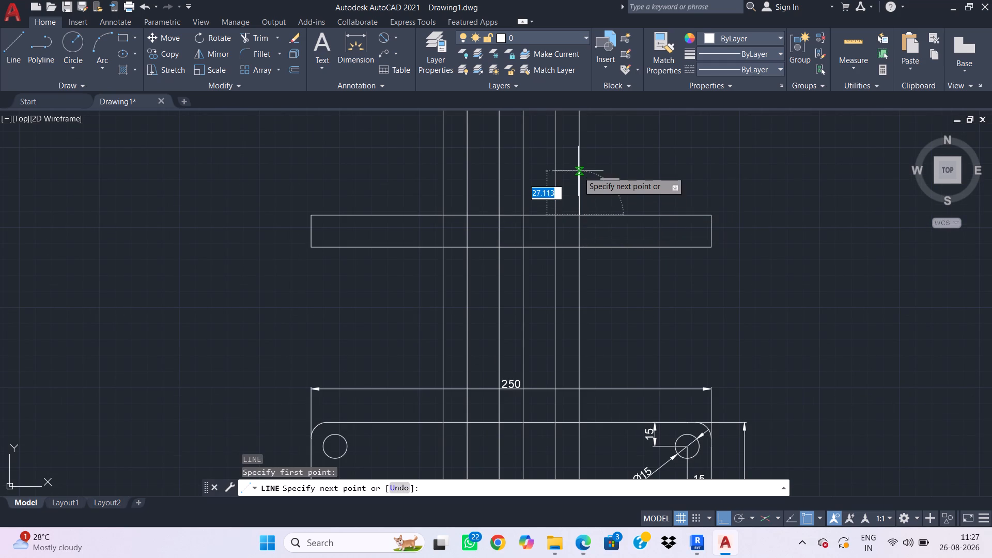
type("35")
key("Return")
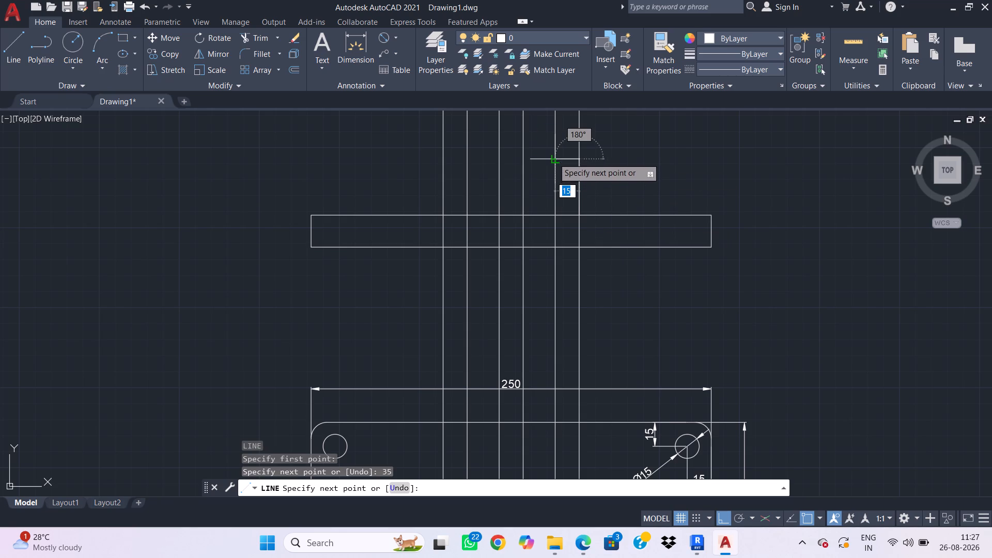
left_click(553, 158)
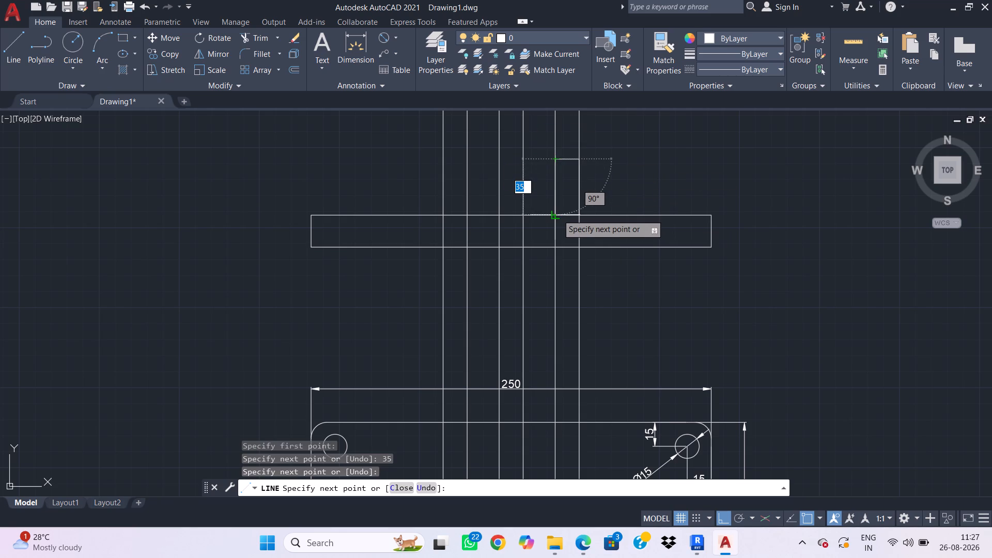
type("35")
key("Return")
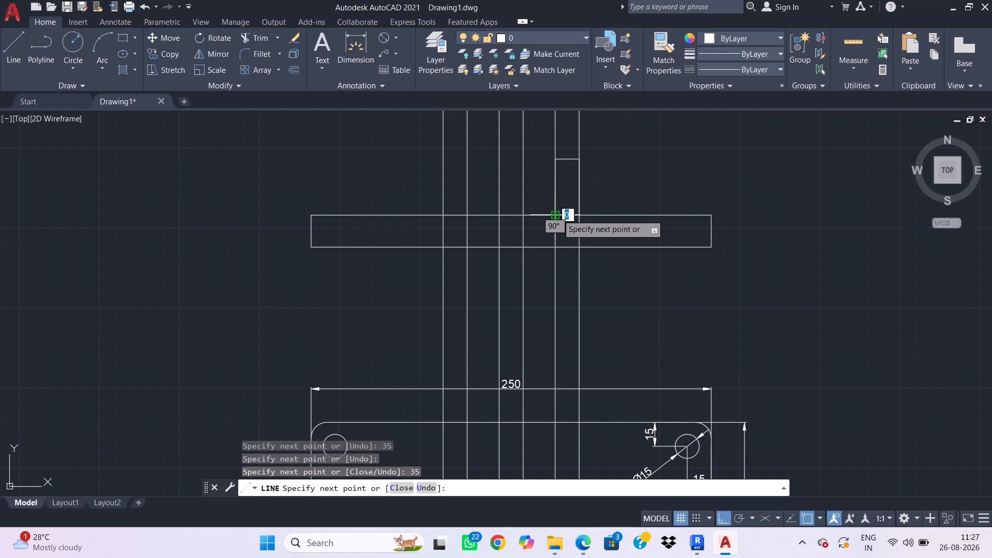
key("Escape")
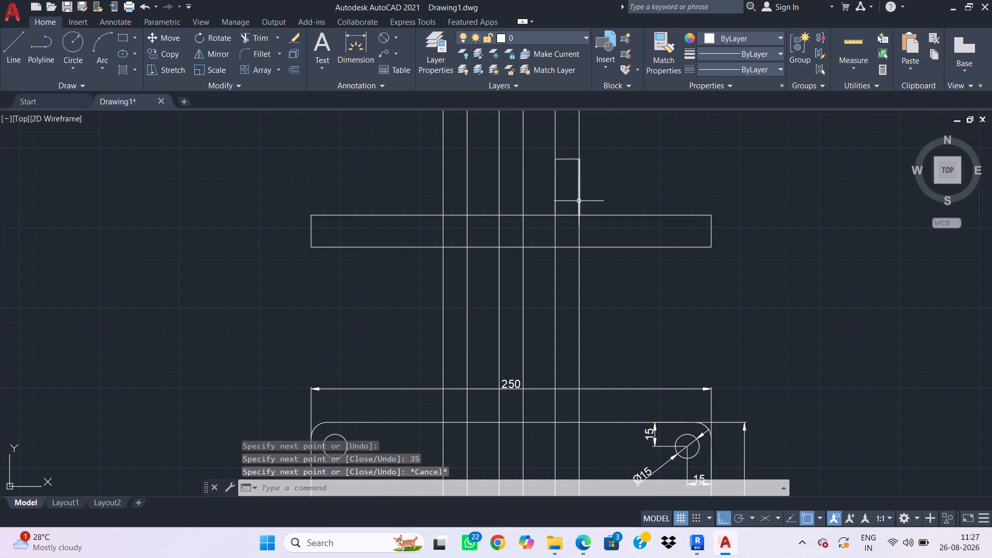
Draw a horizontal line from the right pin's upper left corner across the other two pairs of construction lines.
type("l")
key("space")
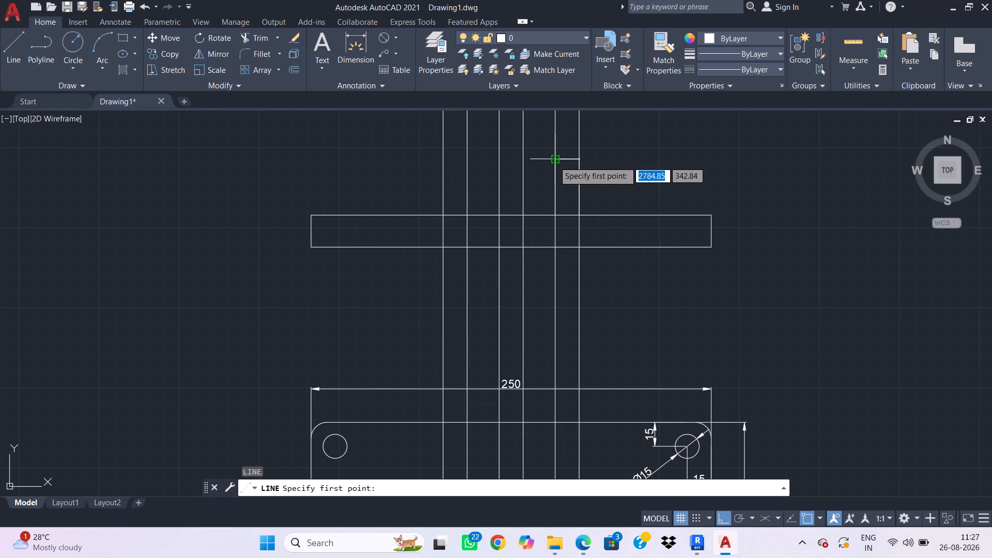
left_click(554, 161)
left_click(409, 169)
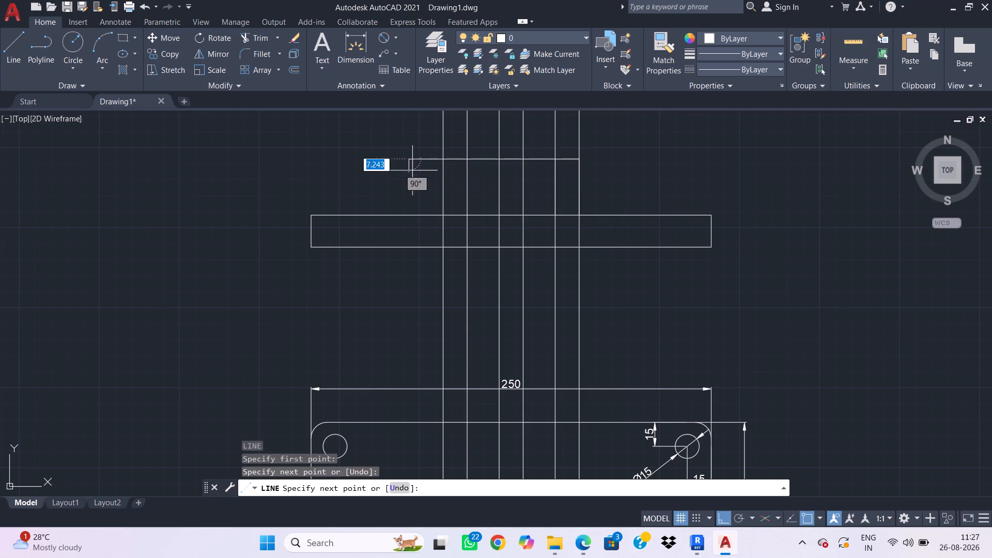
key("Escape")
Trim the construction lines above the pin tops and inside the plate, and the horizontal line outside the pins, leaving three pins.
type("tr")
key("space")
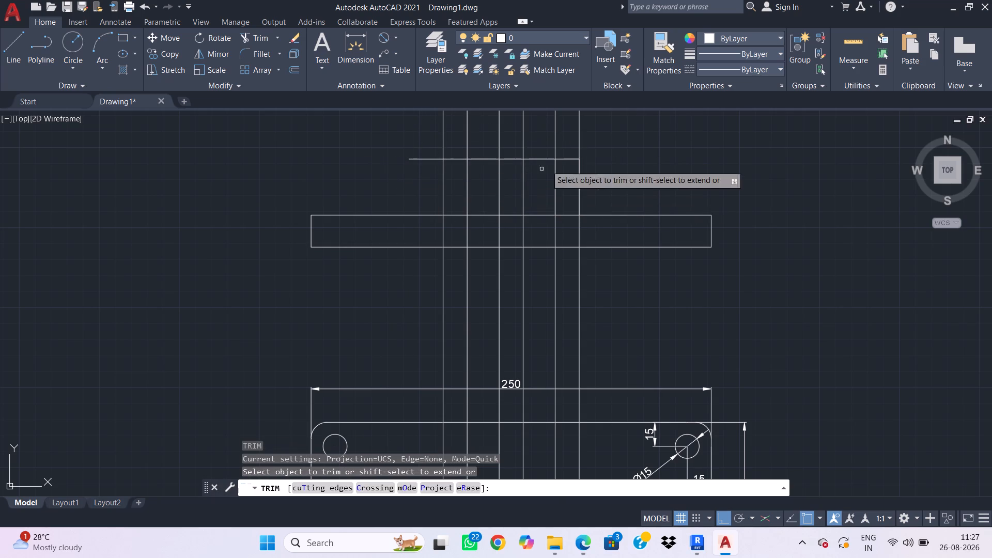
left_click_drag(591, 131, 400, 127)
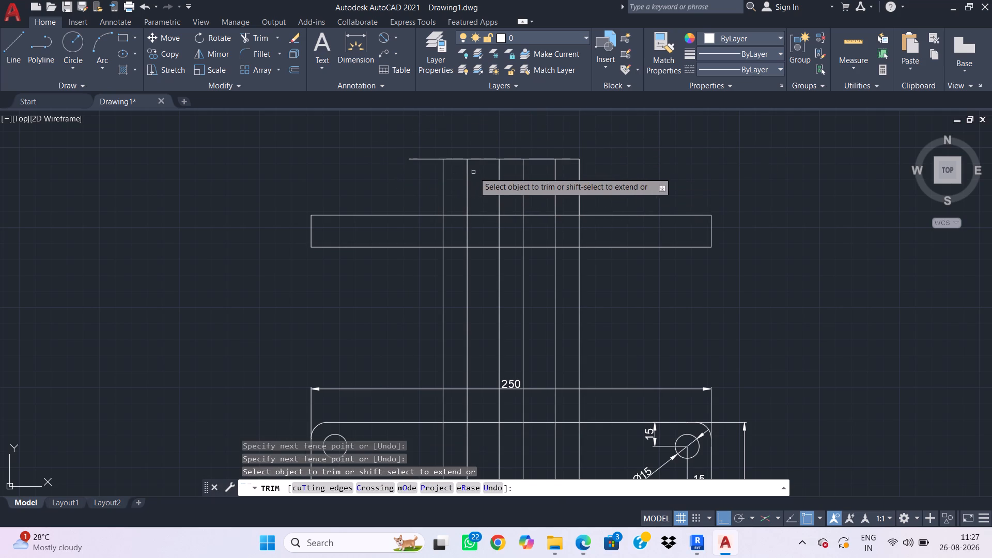
left_click_drag(482, 176, 482, 131)
left_click_drag(538, 179, 538, 138)
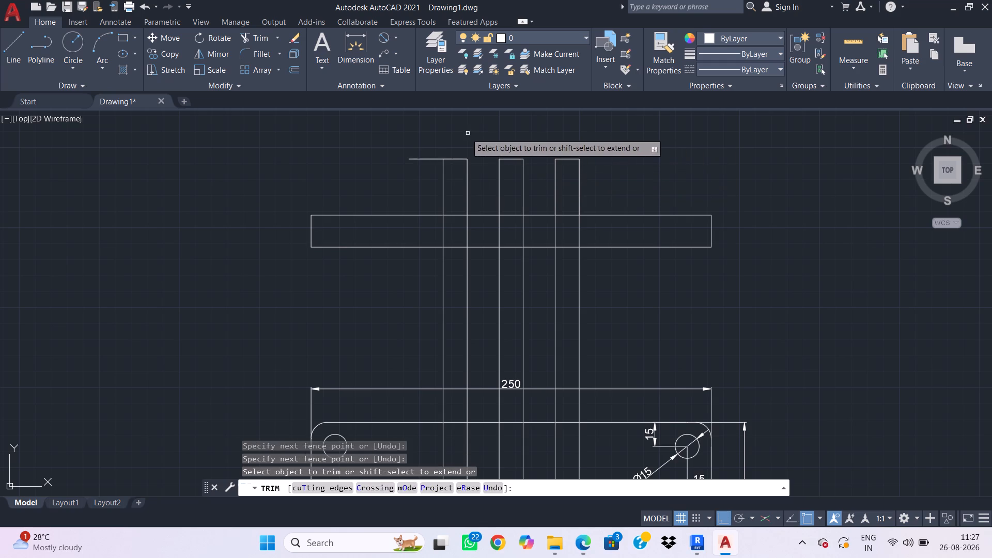
left_click_drag(429, 137, 410, 180)
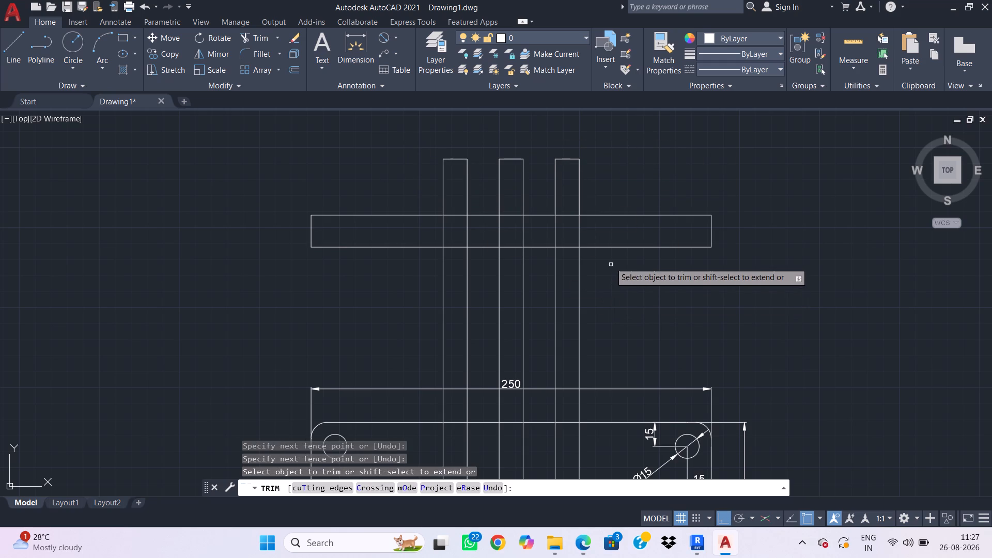
left_click_drag(594, 226, 435, 225)
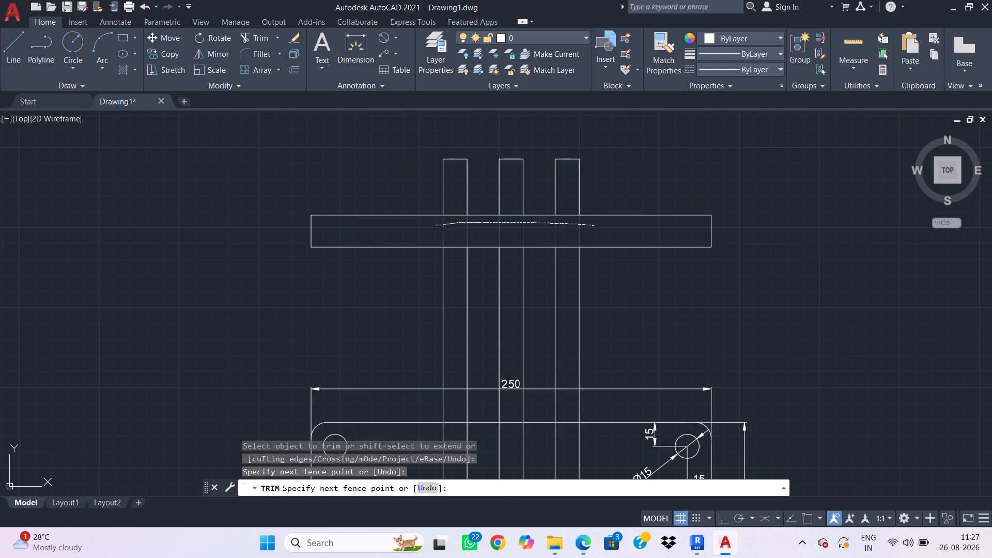
key("Escape")
Erase the six leftover construction rays below the front view plate.
left_click_drag(624, 291, 585, 292)
left_click(374, 309)
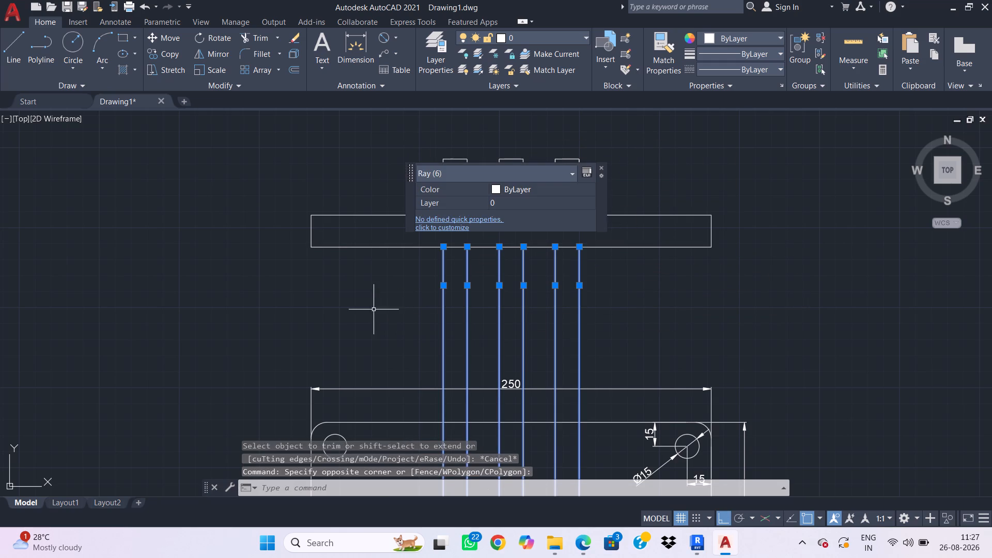
key("Delete")
Draw vertical lines from the top view's upper right corner hole's left and right edges up past the front view plate.
scroll(546, 330, "down", 3)
scroll(583, 342, "up", 2)
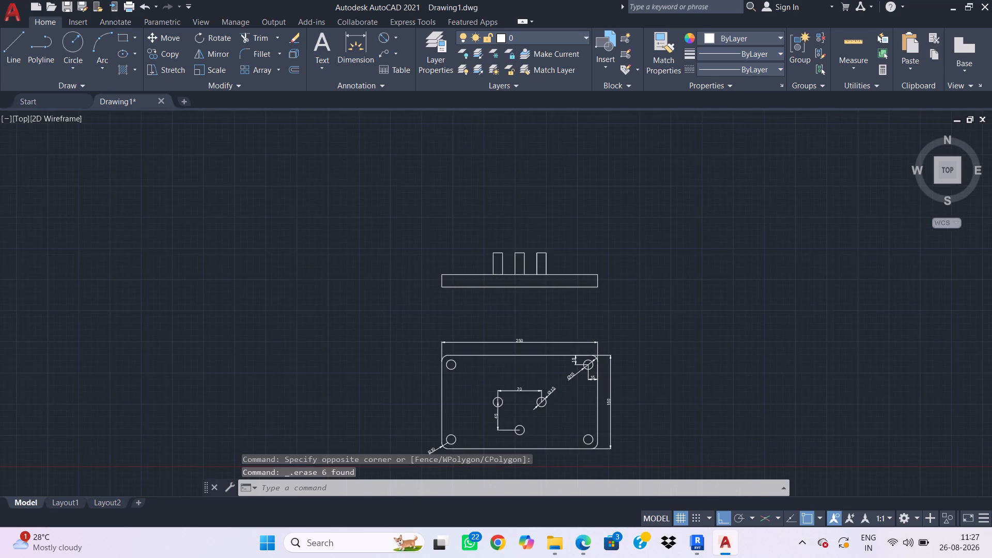
middle_click_drag(576, 285, 586, 259)
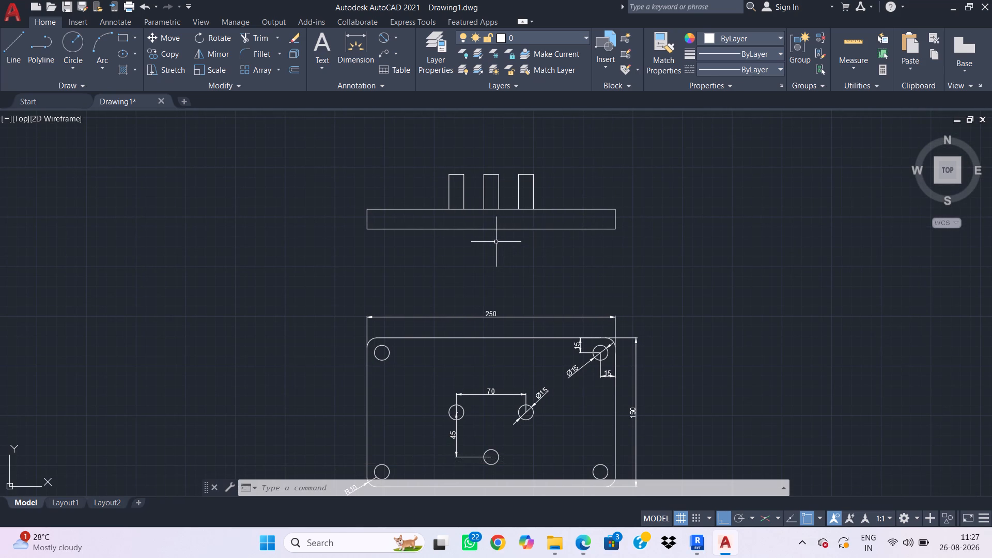
middle_click_drag(456, 266, 525, 222)
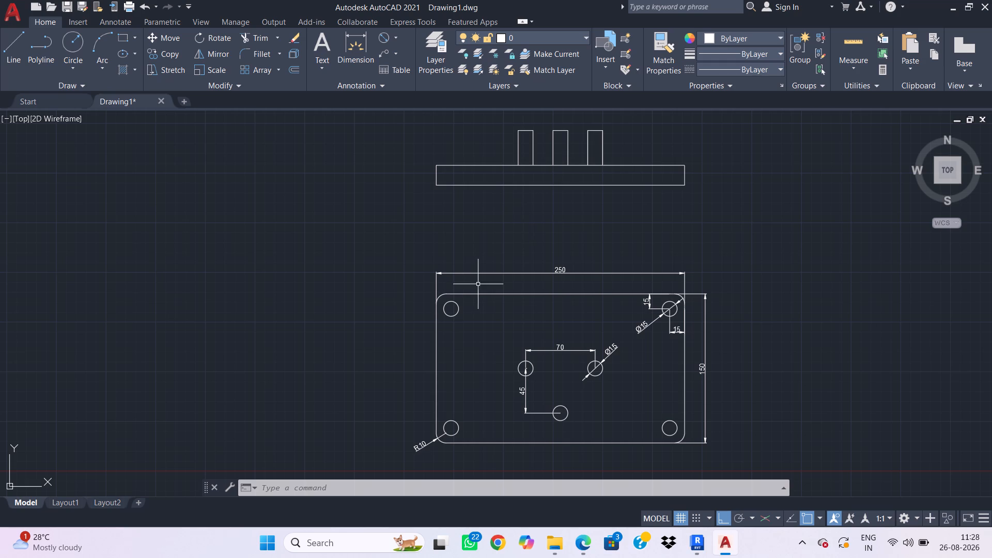
type("l")
key("space")
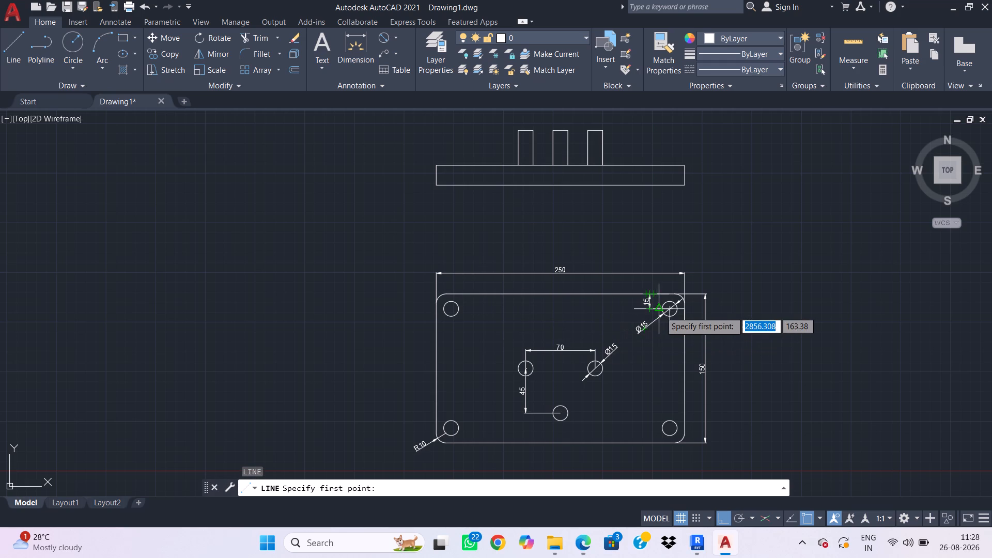
scroll(665, 311, "up", 2)
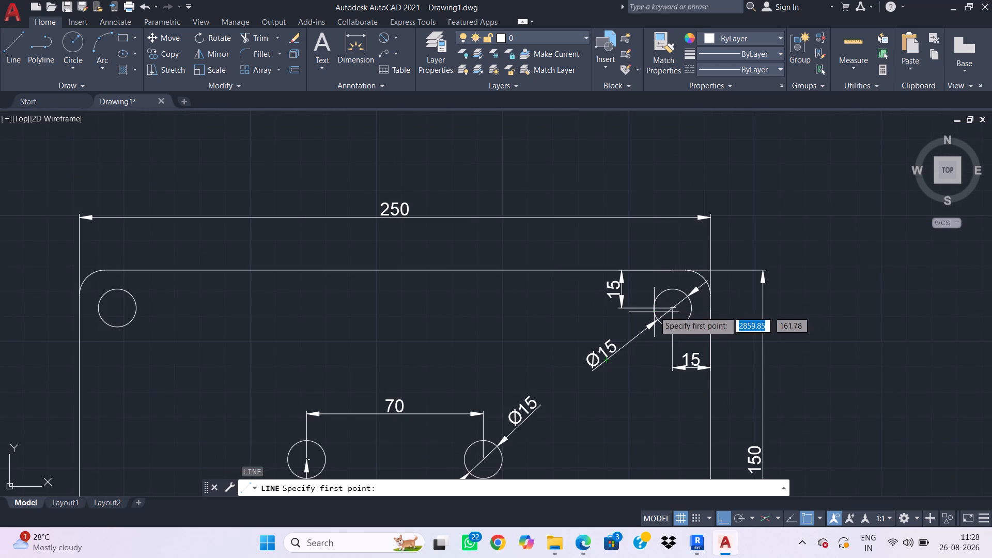
left_click(656, 308)
scroll(651, 234, "down", 2)
middle_click_drag(650, 205, 653, 250)
left_click(657, 139)
key("Escape")
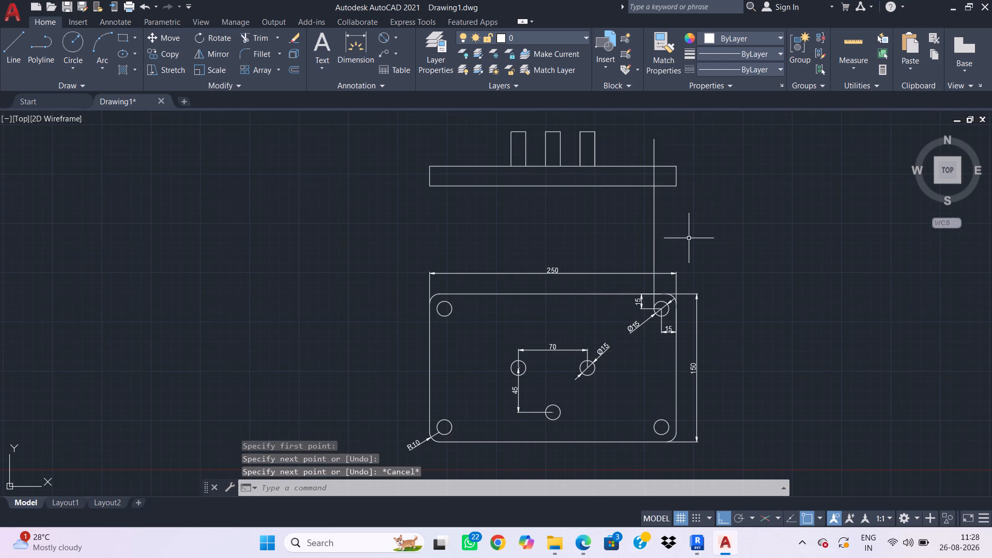
key("space")
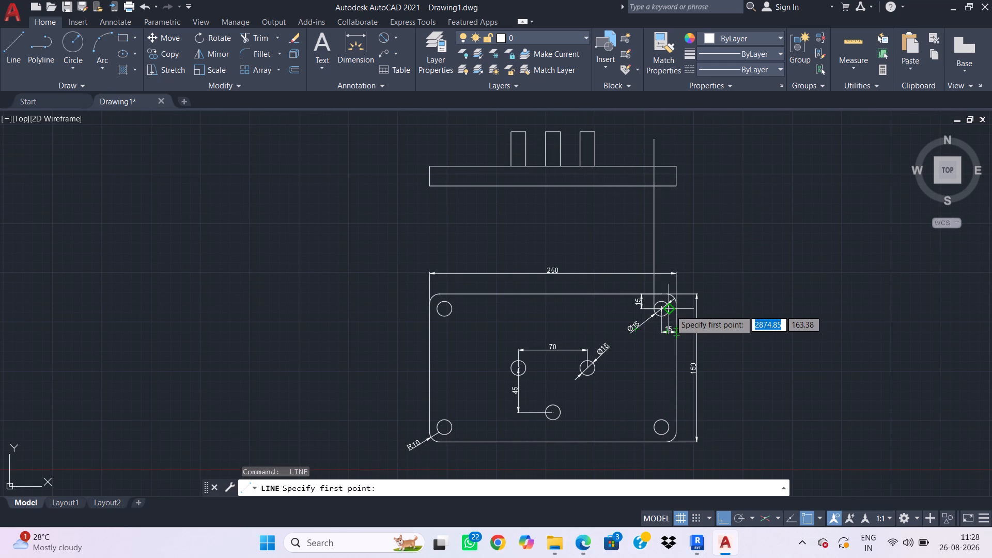
left_click(669, 310)
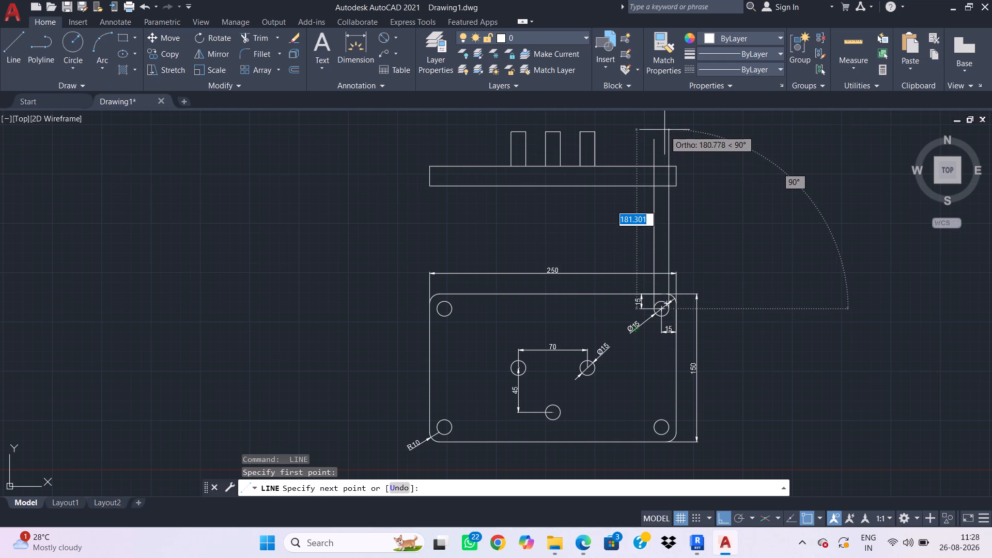
left_click(664, 130)
key("Escape")
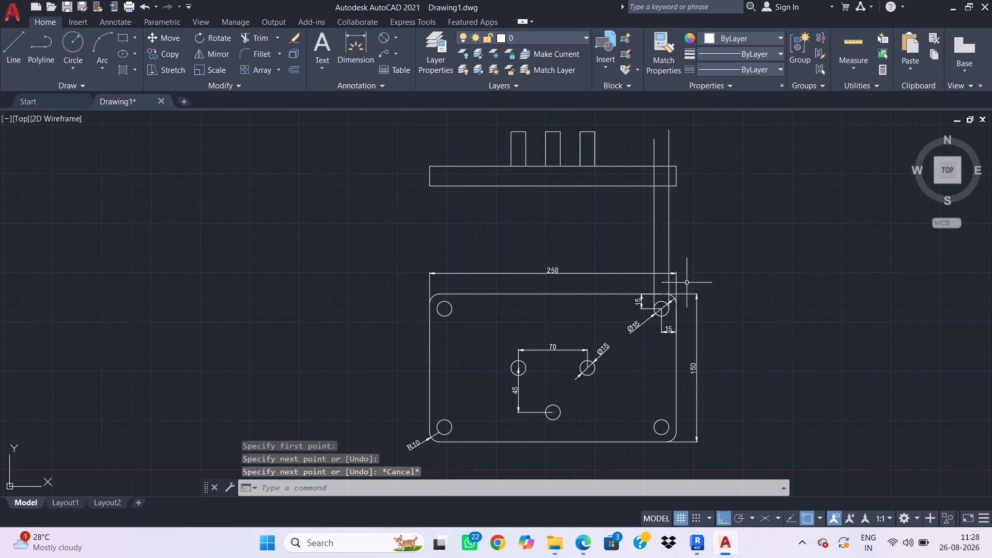
Draw vertical lines from the top view's upper left corner hole's left and right edges up past the front view plate.
key("space")
left_click(436, 311)
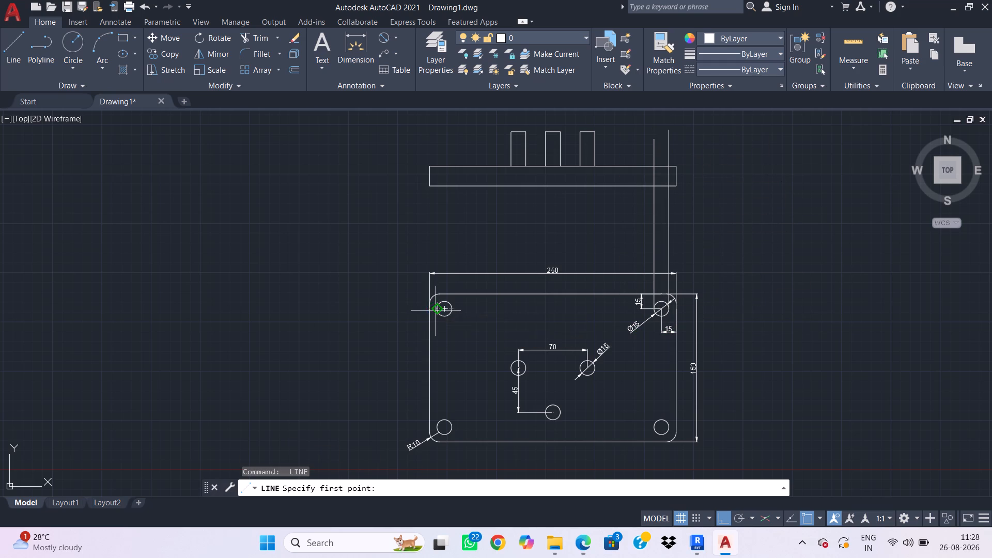
left_click(450, 142)
key("Escape")
key("space")
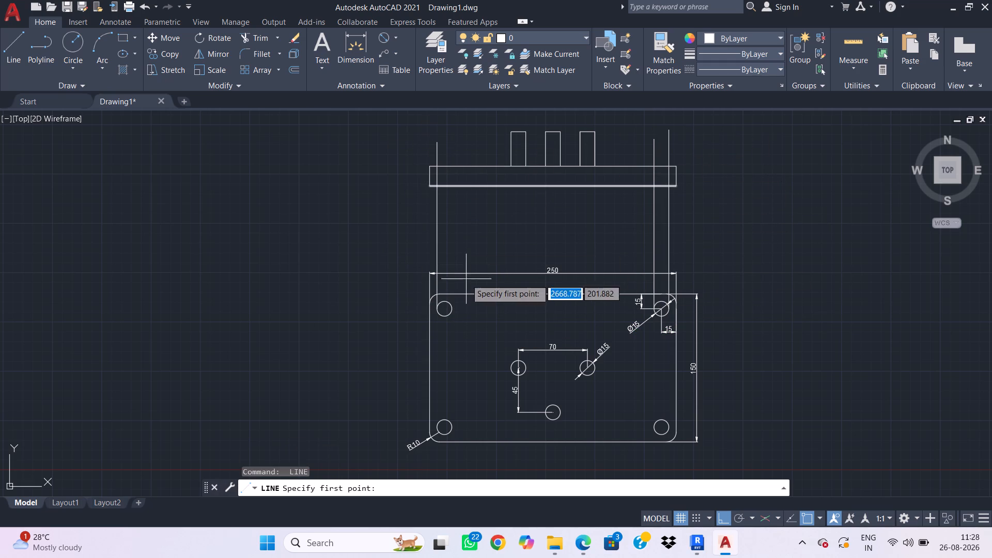
left_click(454, 310)
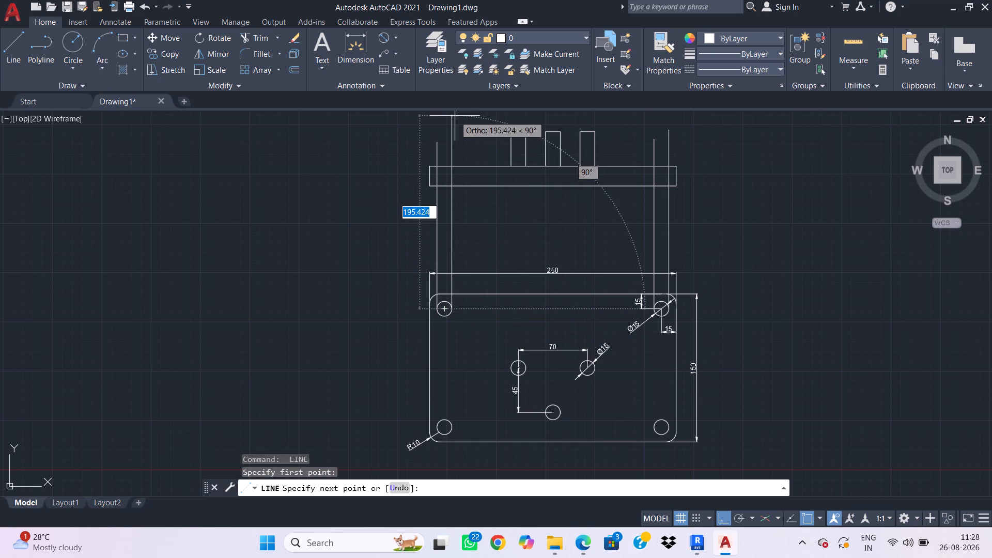
left_click(455, 126)
key("Escape")
key("space")
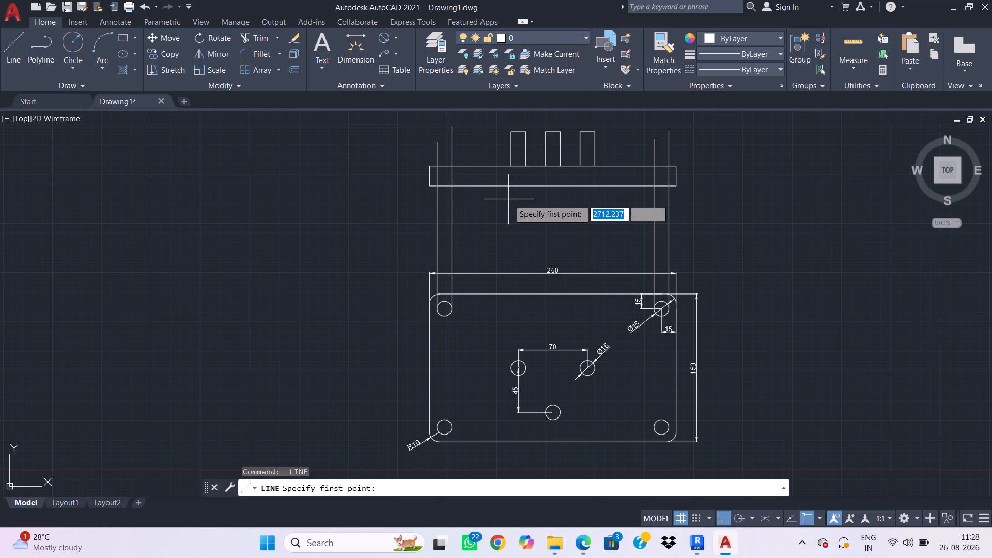
key("Escape")
Trim the upper left corner hole's projection lines so that only the segments inside the front view plate remain.
key("t")
type("r")
key("space")
left_click_drag(494, 208, 369, 234)
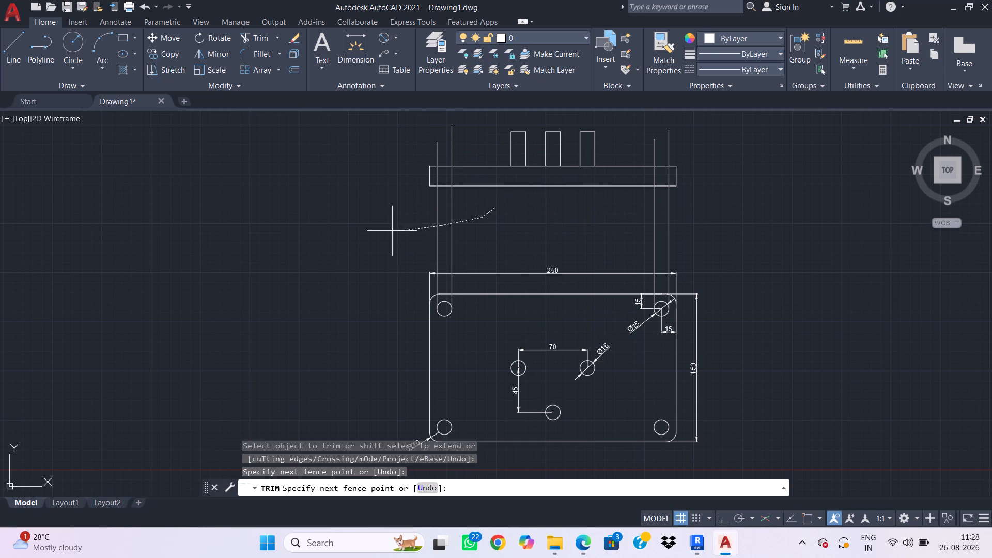
left_click_drag(369, 234, 318, 234)
left_click_drag(461, 142, 401, 154)
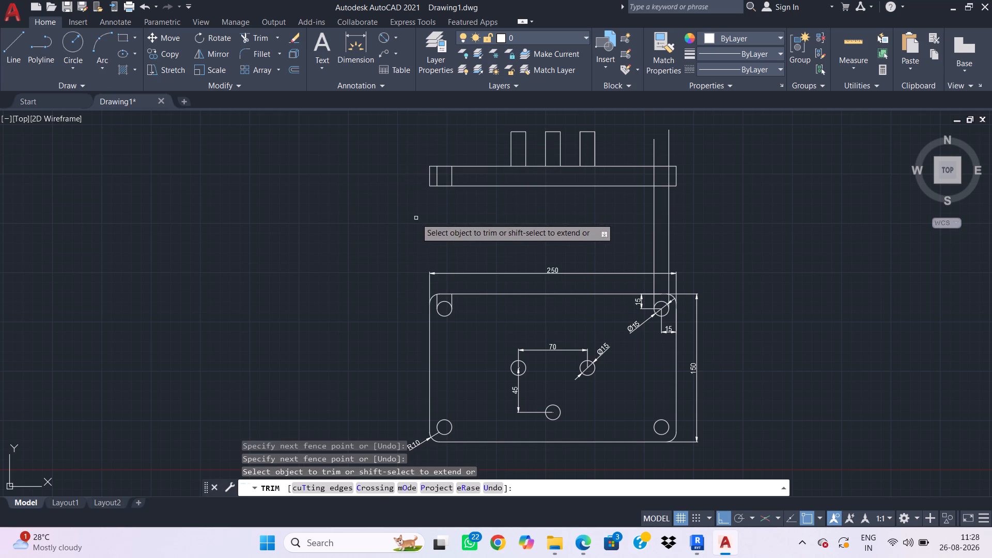
key("Escape")
key("space")
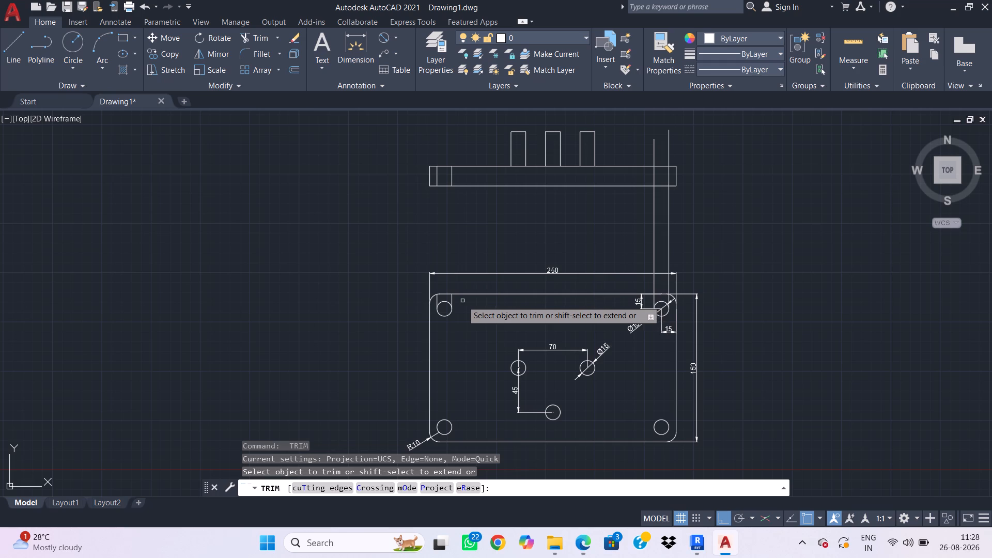
left_click_drag(452, 301, 444, 300)
left_click(437, 300)
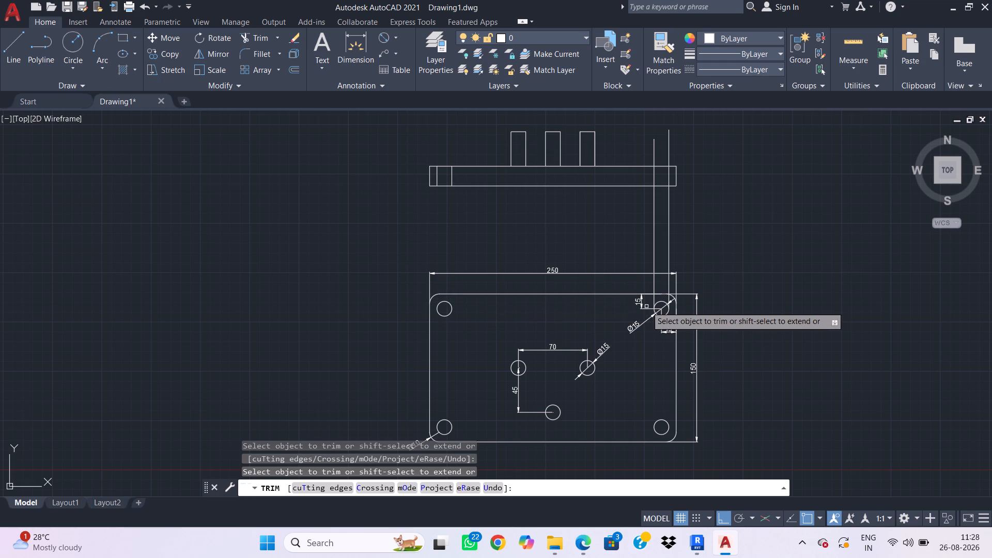
Trim the upper right corner hole's projection lines so that only the segments inside the front view plate remain.
left_click_drag(683, 213, 567, 210)
left_click_drag(746, 136, 663, 138)
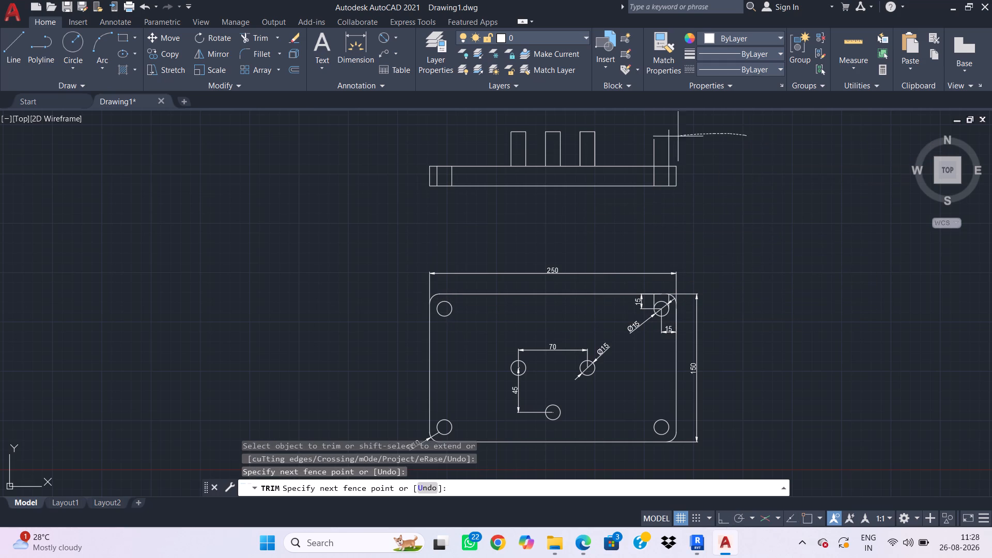
left_click_drag(663, 138, 642, 143)
scroll(673, 311, "up", 3)
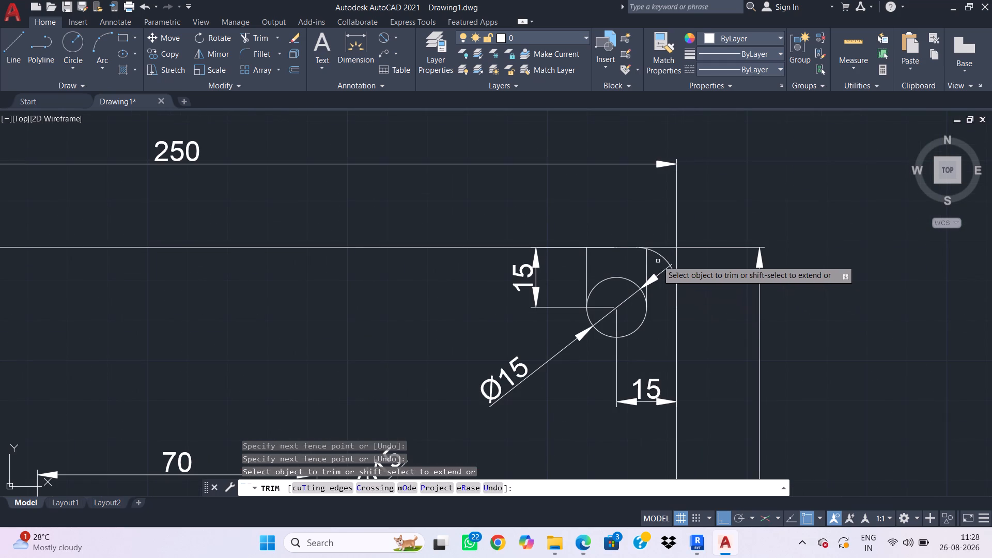
left_click_drag(656, 260, 578, 267)
scroll(660, 242, "down", 1)
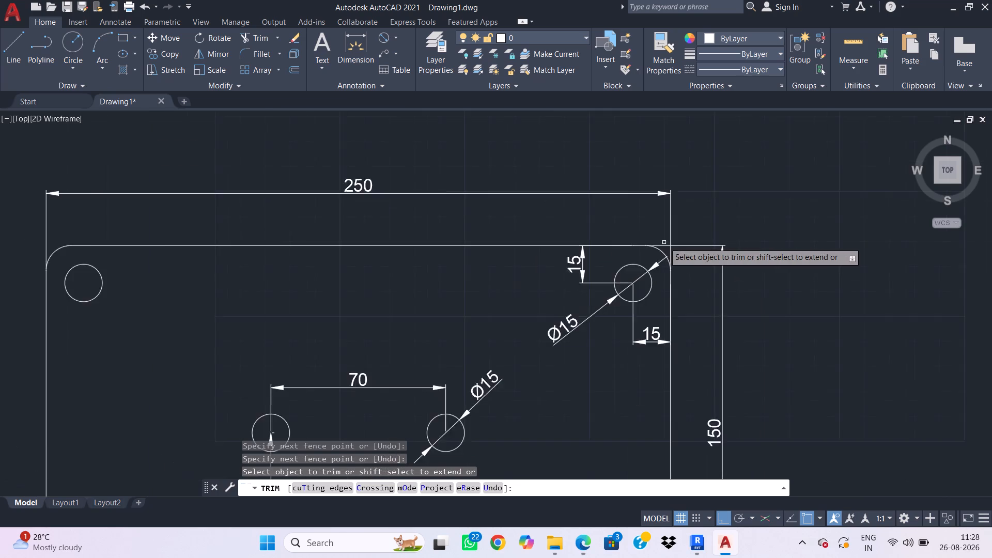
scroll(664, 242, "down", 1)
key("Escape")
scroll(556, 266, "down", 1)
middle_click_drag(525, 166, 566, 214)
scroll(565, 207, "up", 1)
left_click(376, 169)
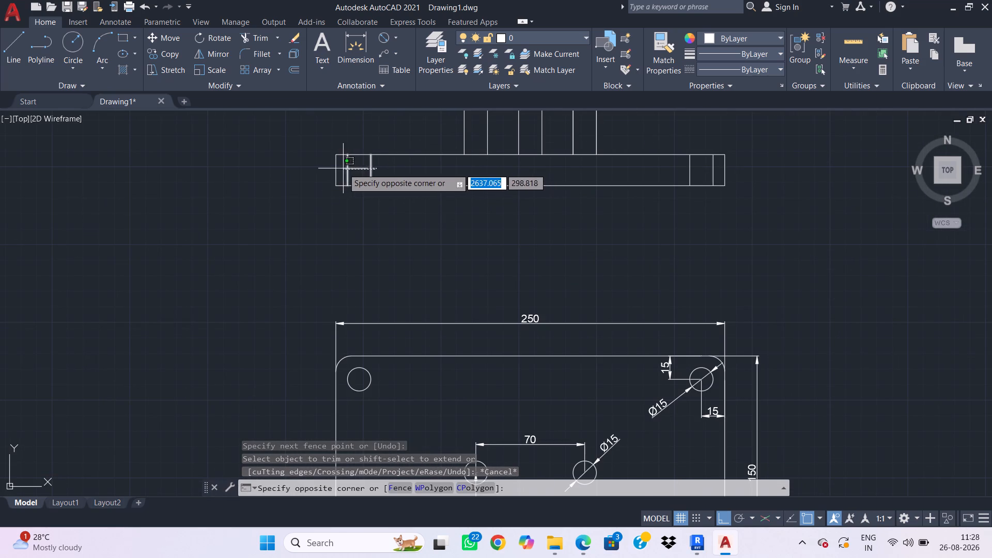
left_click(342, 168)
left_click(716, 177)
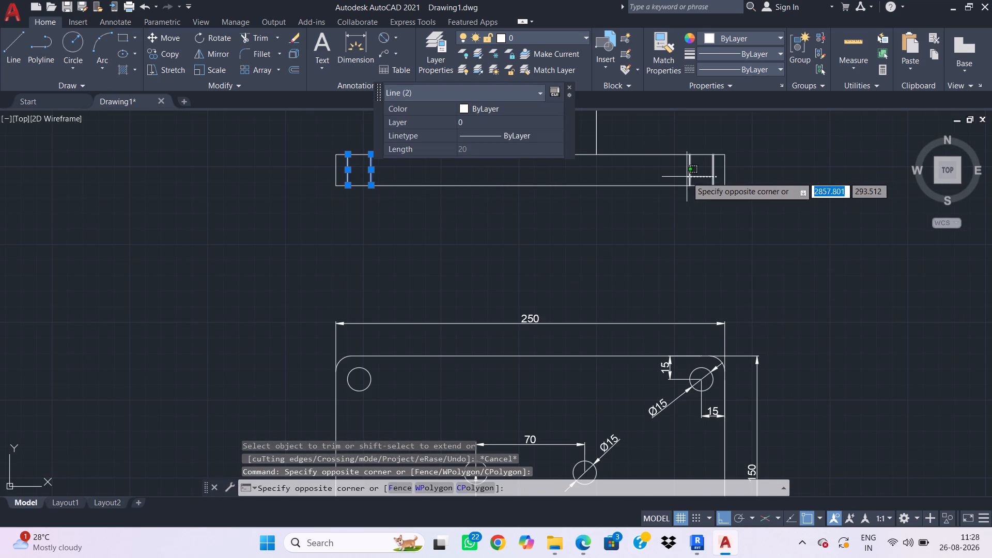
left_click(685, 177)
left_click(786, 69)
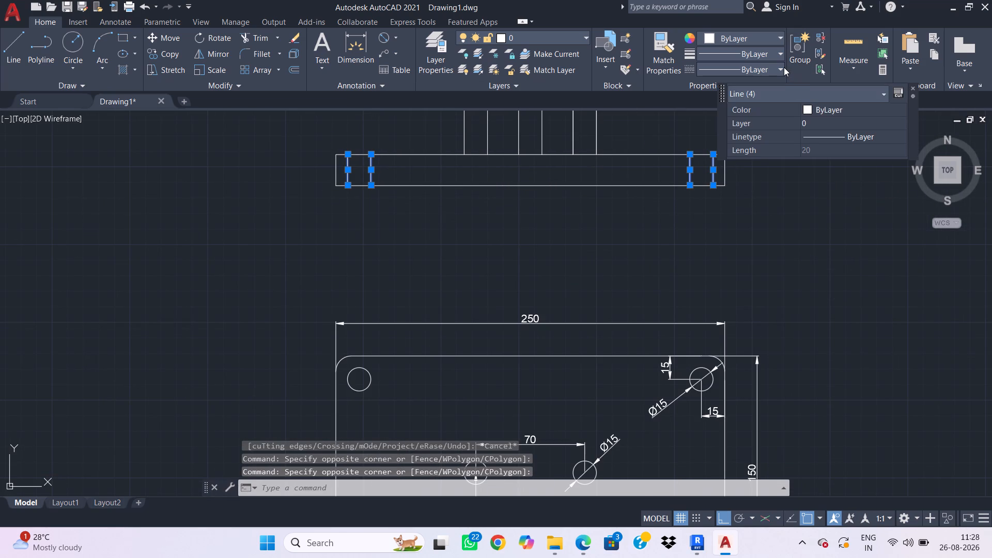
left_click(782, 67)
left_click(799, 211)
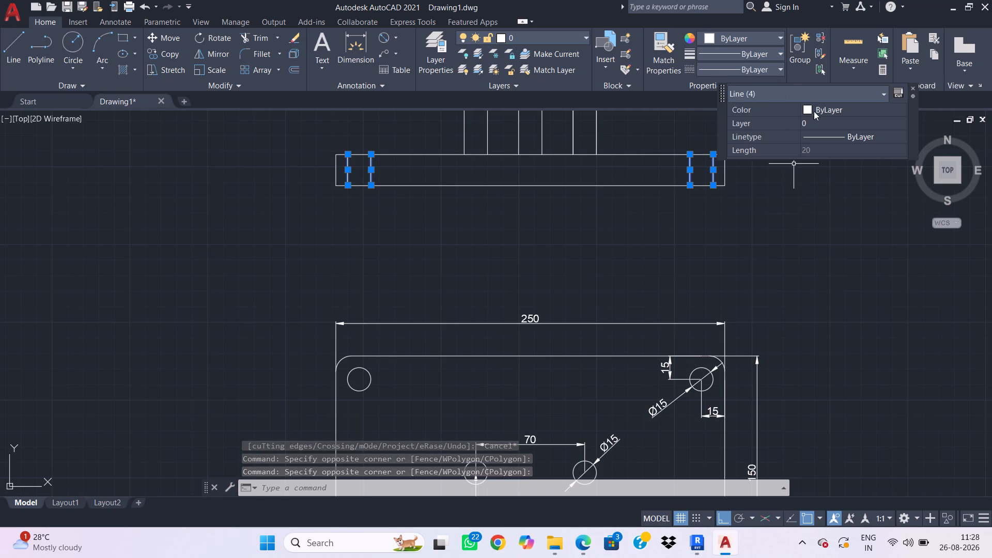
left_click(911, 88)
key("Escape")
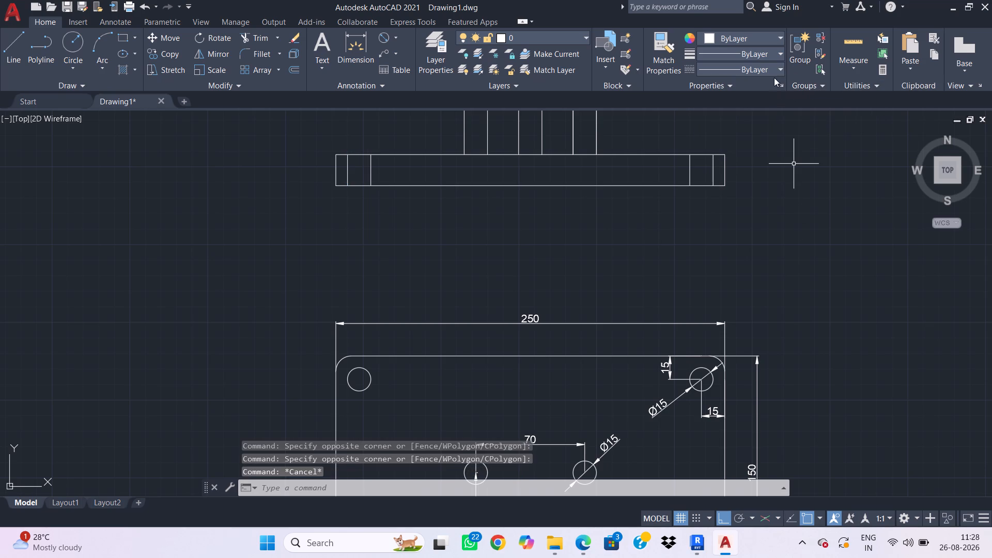
Load the ACAD_ISO03W100 ISO dash space linetype into the drawing.
left_click(780, 71)
left_click(753, 132)
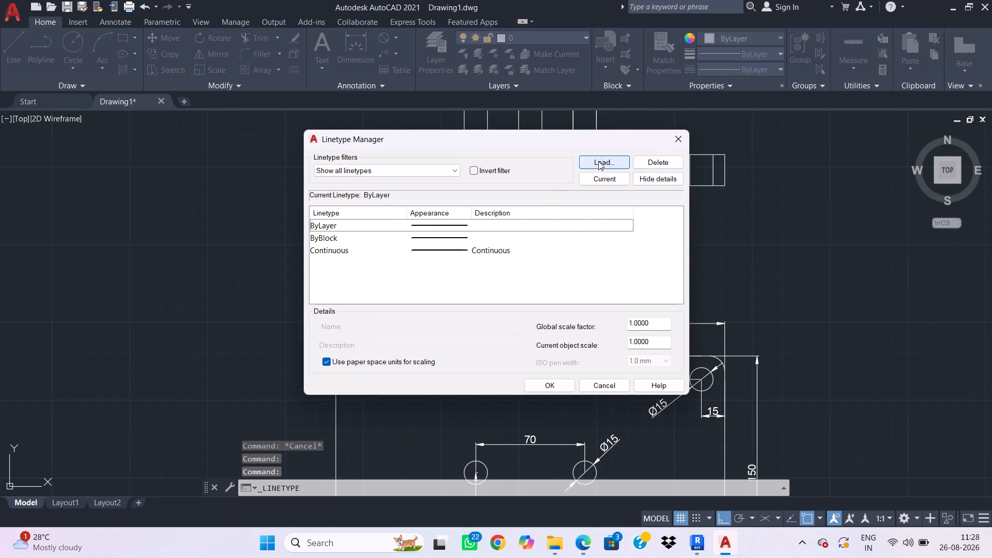
left_click(598, 161)
scroll(547, 256, "down", 1)
scroll(557, 239, "up", 3)
left_click(560, 250)
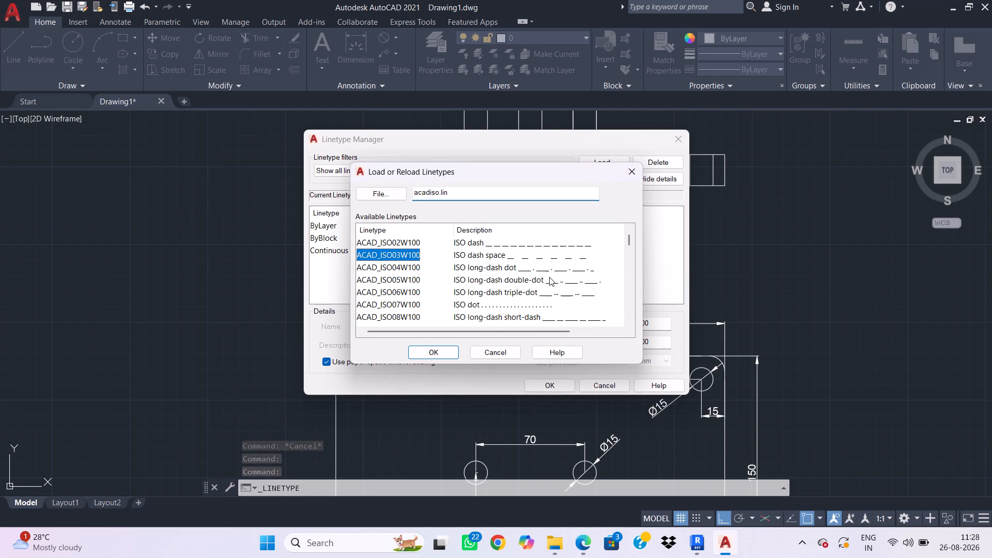
left_click(454, 349)
left_click(585, 251)
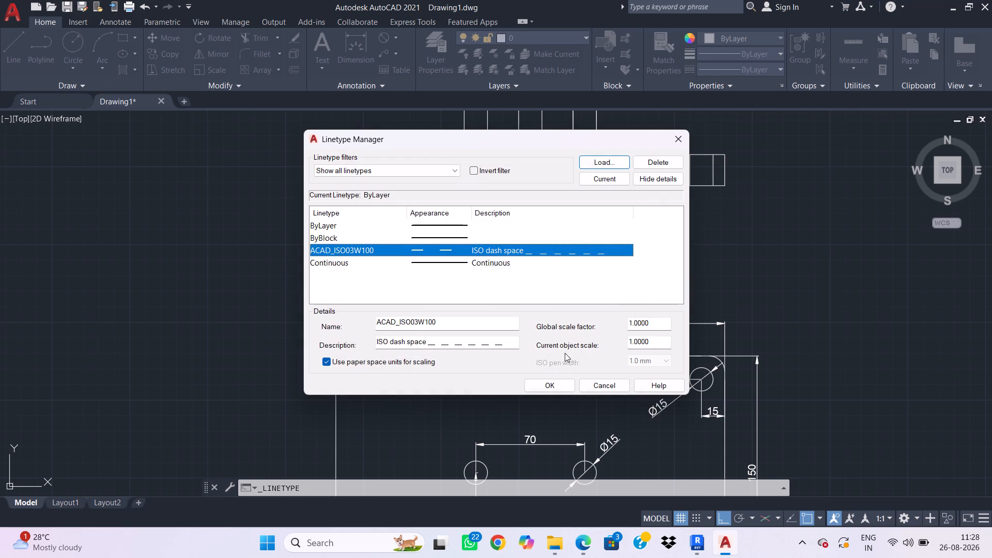
left_click(565, 379)
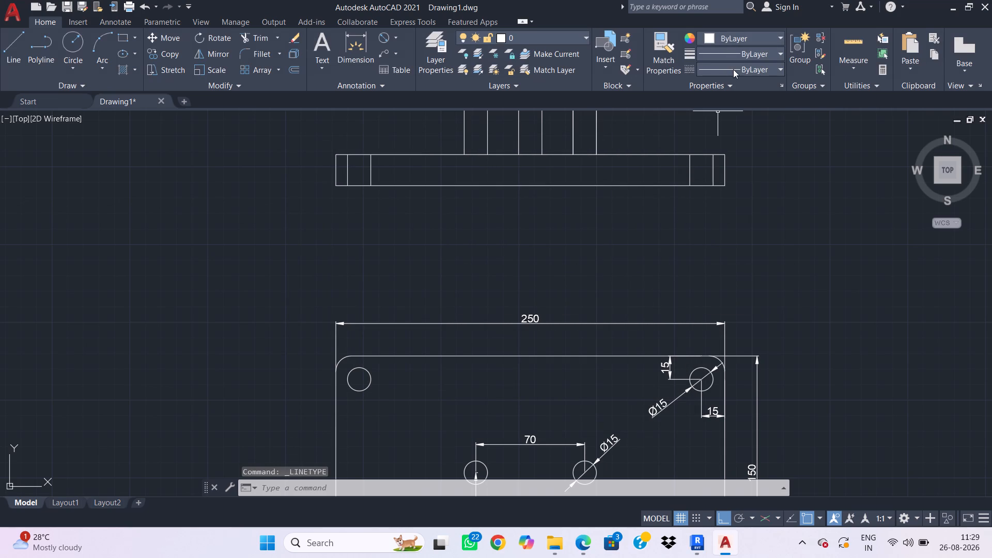
Make ACAD_ISO03W100 the current linetype.
left_click(733, 69)
left_click(744, 114)
Change the linetype of the four corner hole projection lines in the front view plate to ACAD_ISO03W100.
left_click(720, 175)
left_click(688, 173)
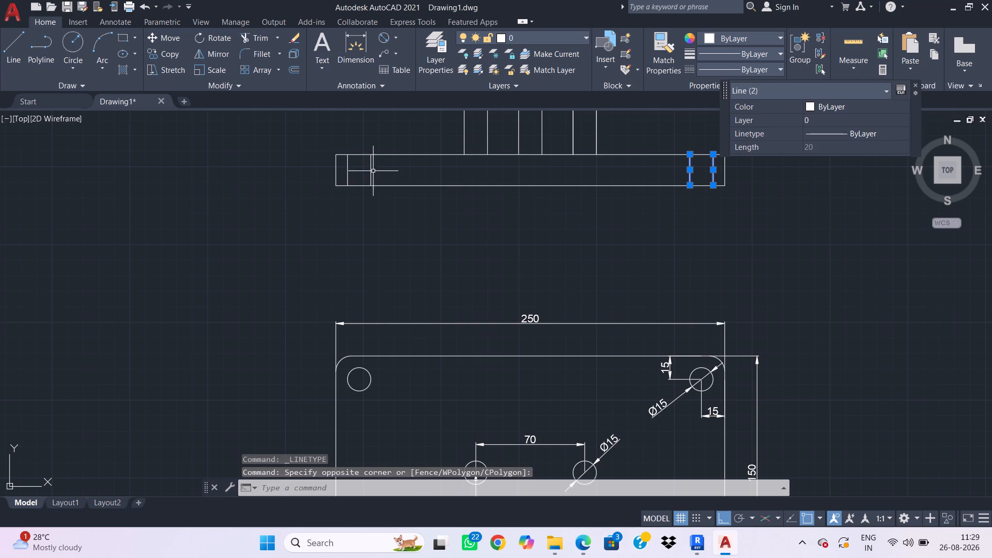
left_click(374, 171)
left_click(336, 172)
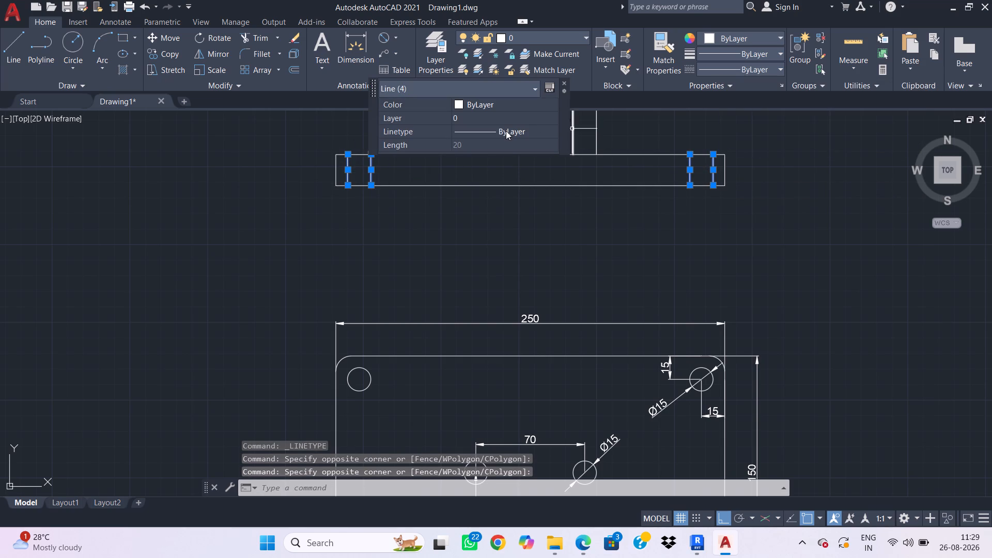
left_click(506, 131)
left_click(521, 130)
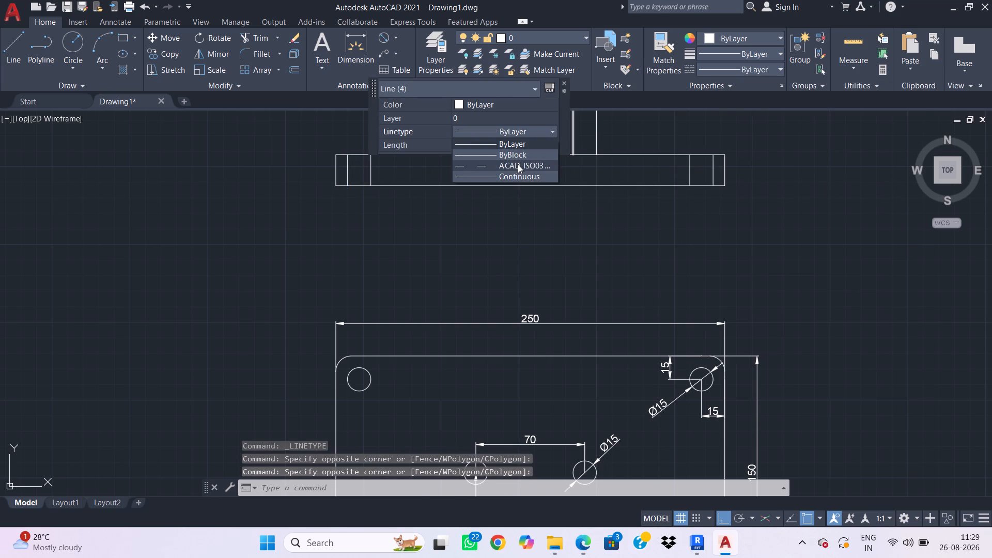
left_click(518, 163)
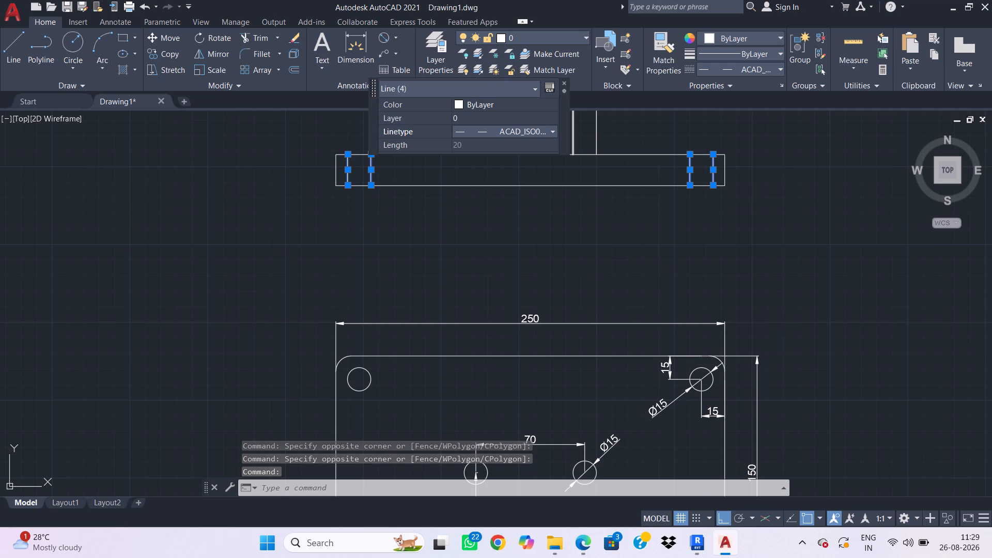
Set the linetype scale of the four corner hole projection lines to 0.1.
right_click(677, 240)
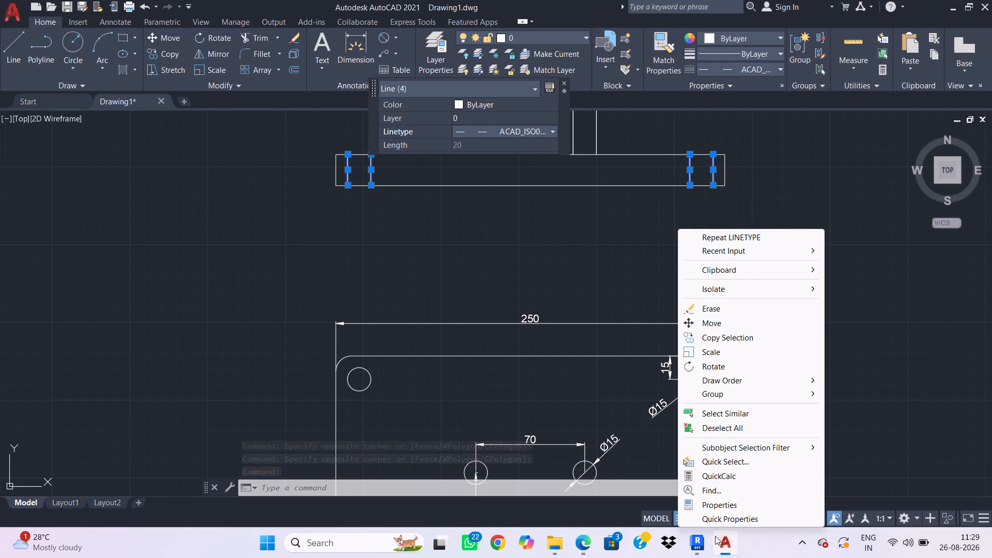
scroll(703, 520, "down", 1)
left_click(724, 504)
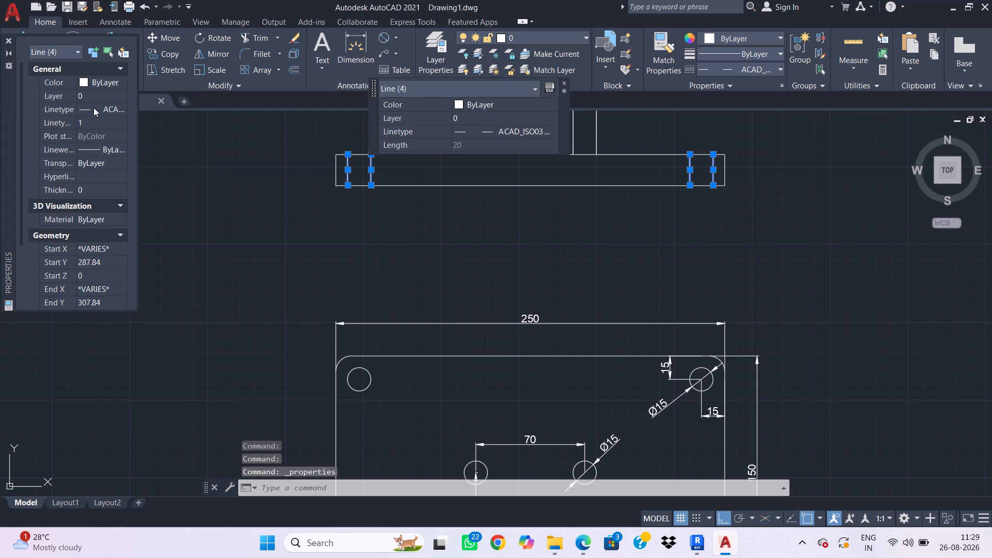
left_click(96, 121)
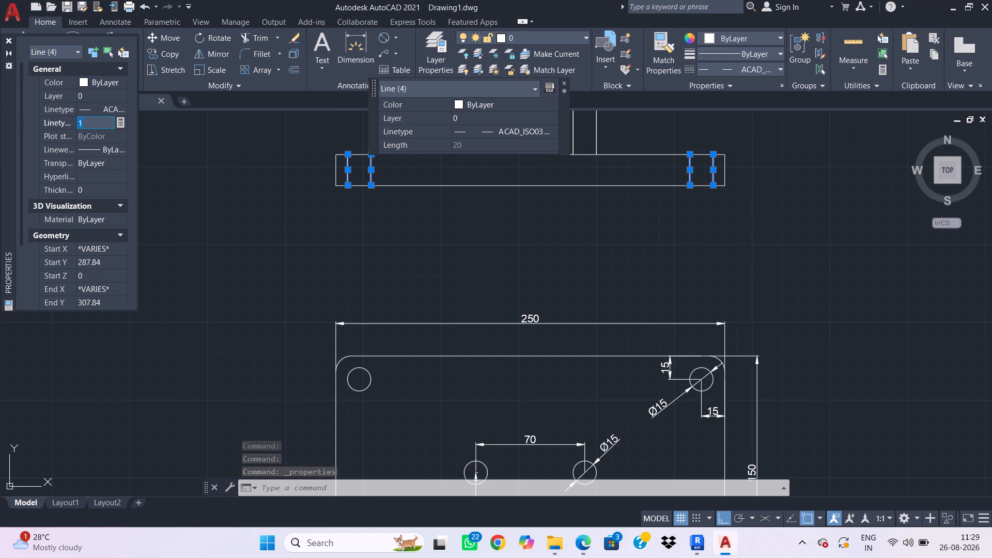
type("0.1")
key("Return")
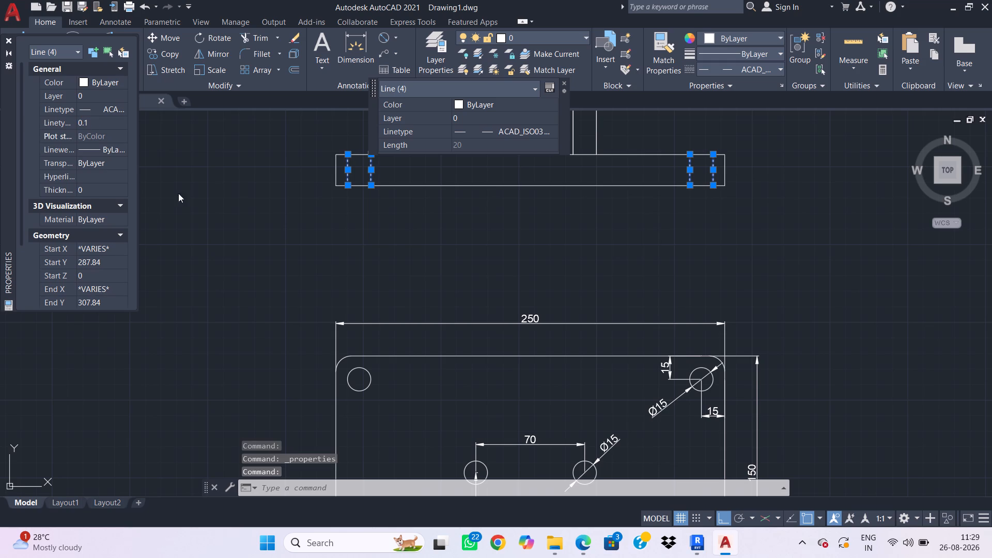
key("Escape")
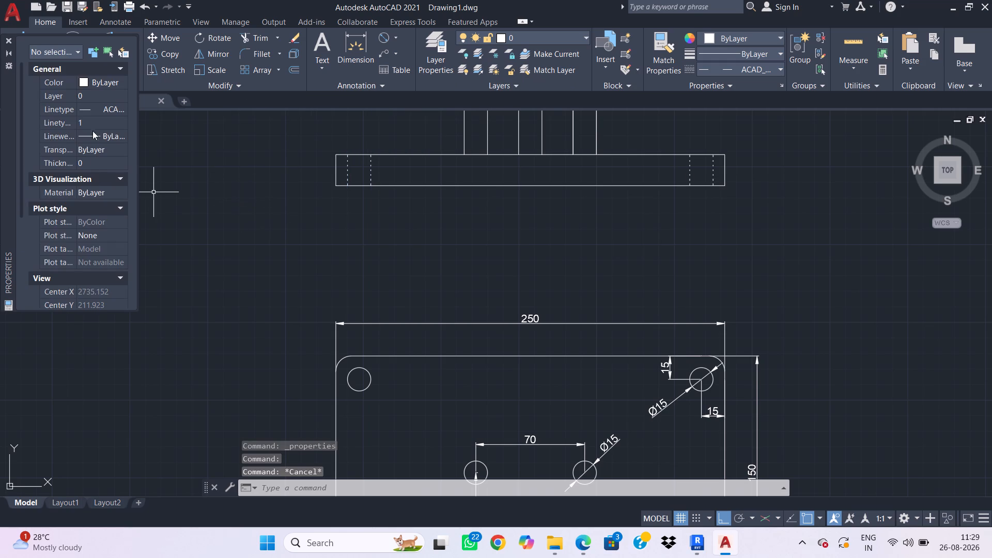
Set the linetype scale of the four corner hole projection lines in the front view plate to 0.5.
left_click_drag(388, 176, 382, 173)
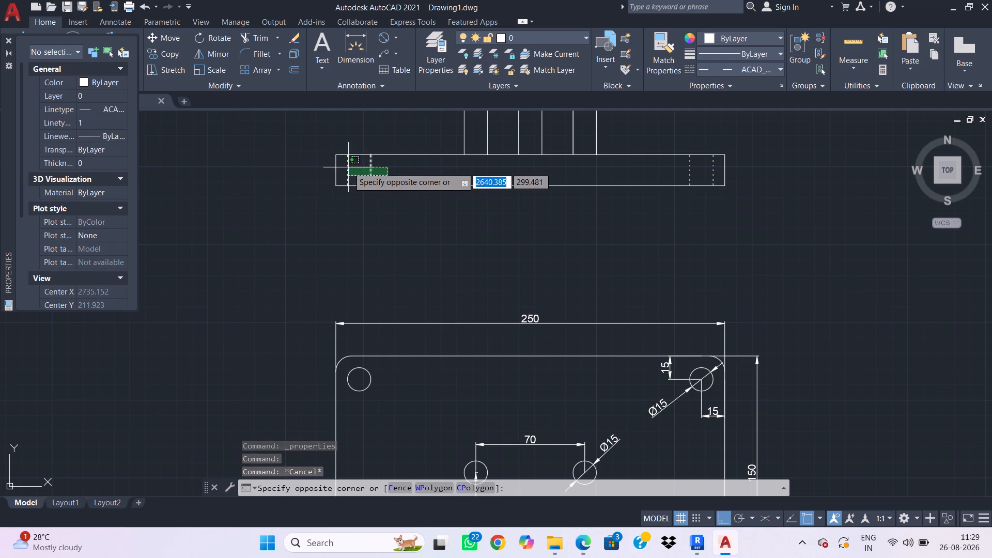
left_click(348, 167)
key("Escape")
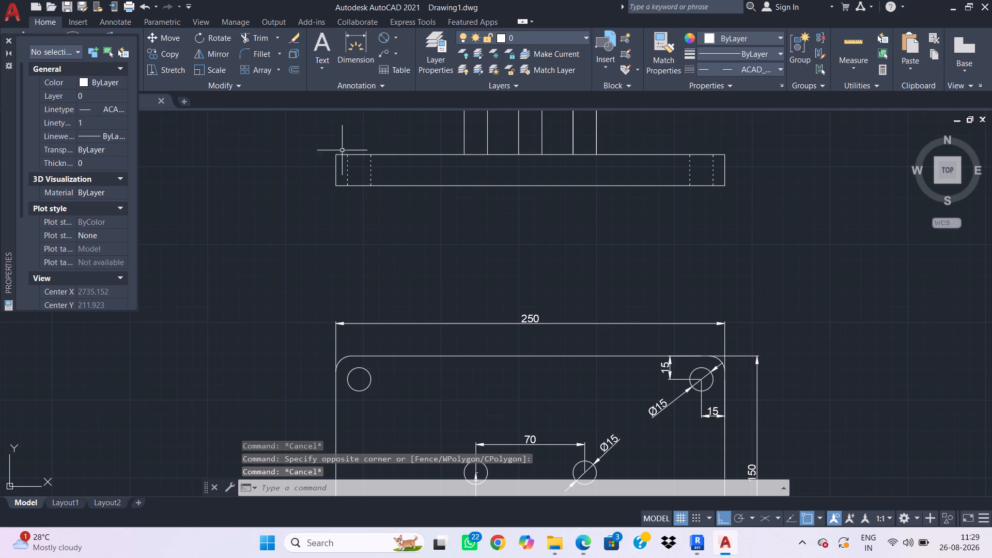
left_click_drag(378, 164, 374, 164)
left_click(344, 166)
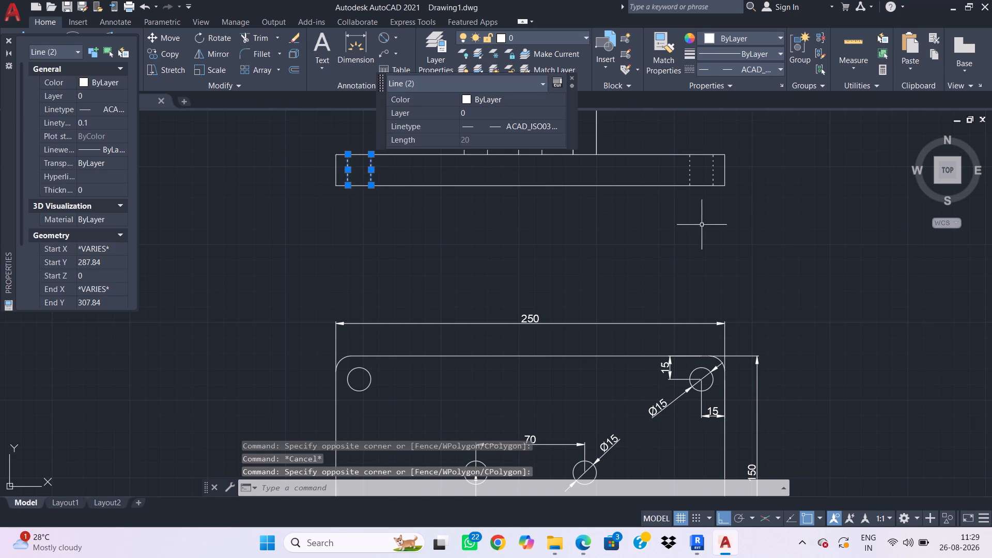
left_click(721, 174)
left_click(684, 177)
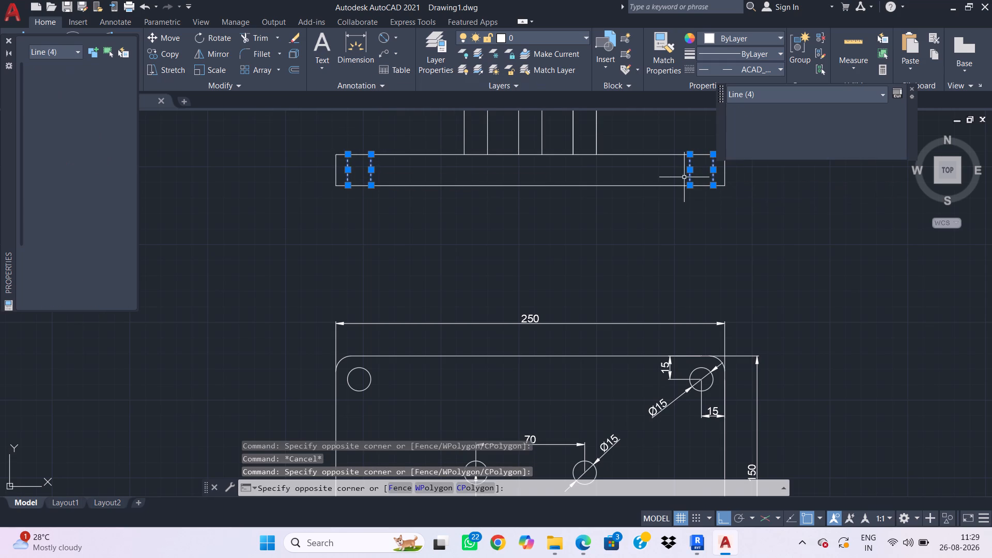
left_click(105, 122)
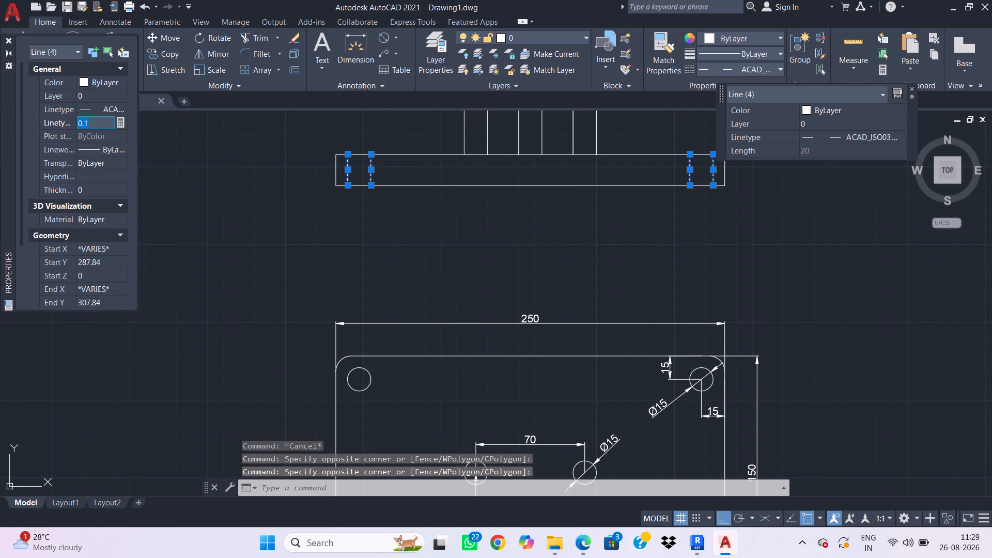
type("0.5")
key("Return")
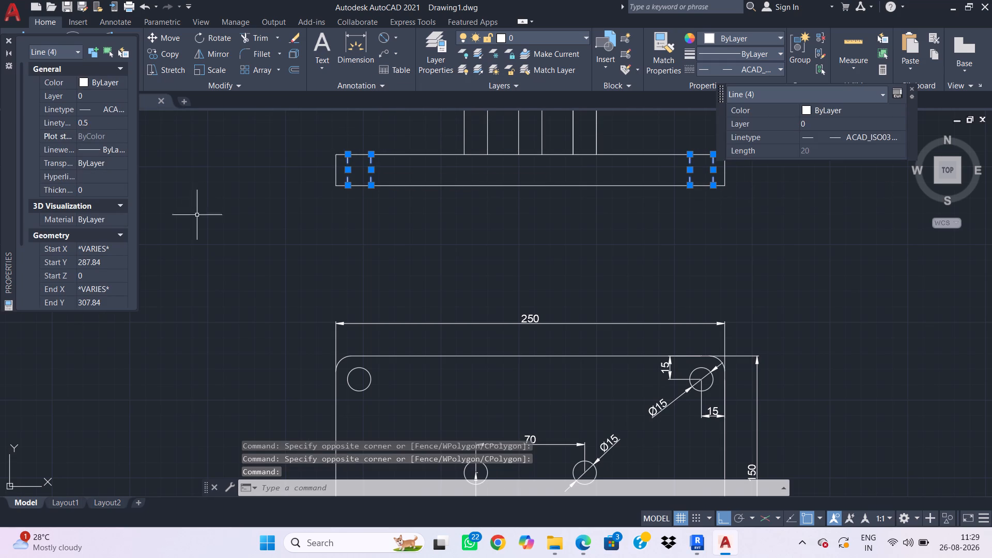
left_click(250, 257)
key("Escape")
key("Escape")
key("Escape")
key("Escape")
key("Escape")
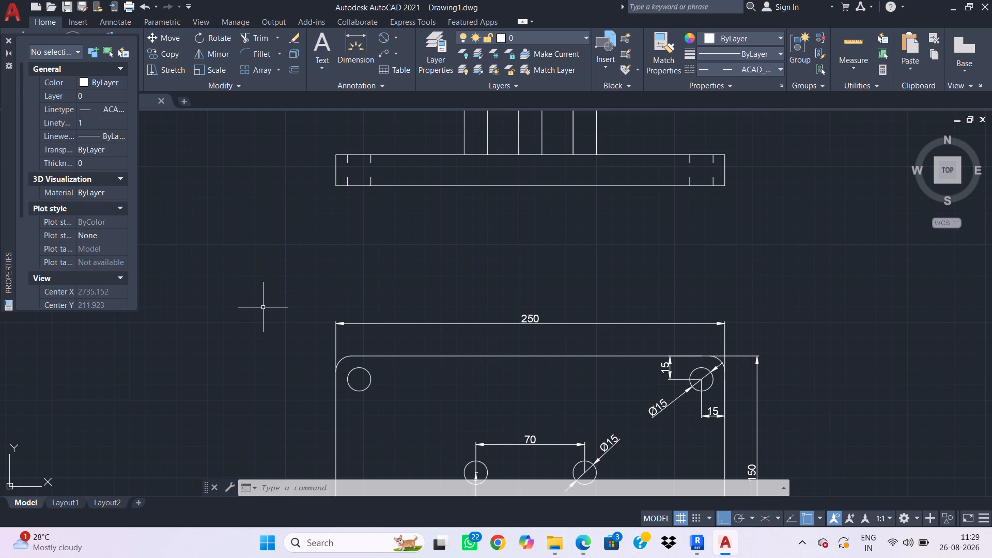
Dimension the height of the rightmost pin in the front view, placing the dimension just to the pin's right.
scroll(228, 327, "up", 1)
scroll(407, 334, "down", 2)
middle_click_drag(569, 213, 563, 285)
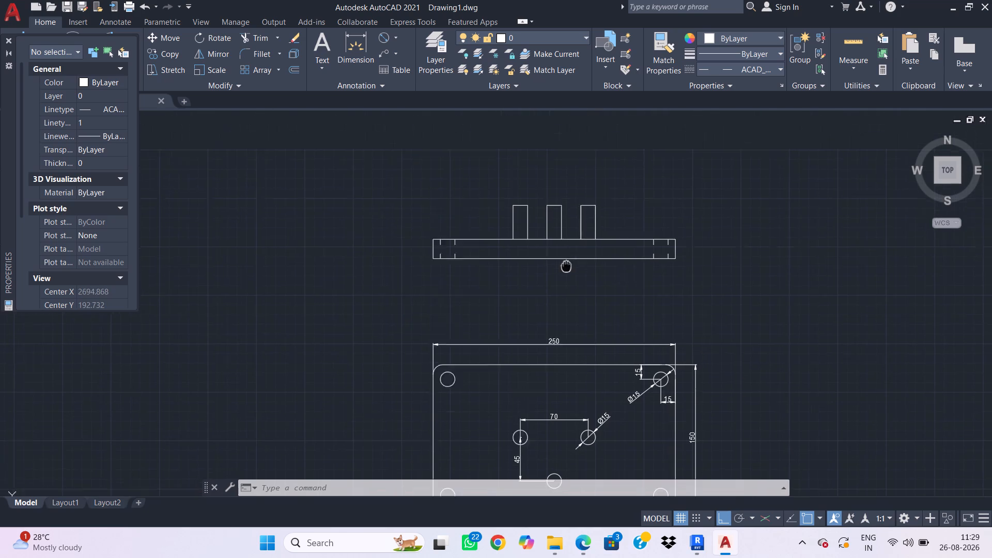
middle_click_drag(563, 285, 561, 293)
scroll(572, 238, "up", 1)
key("d")
key("i")
key("m")
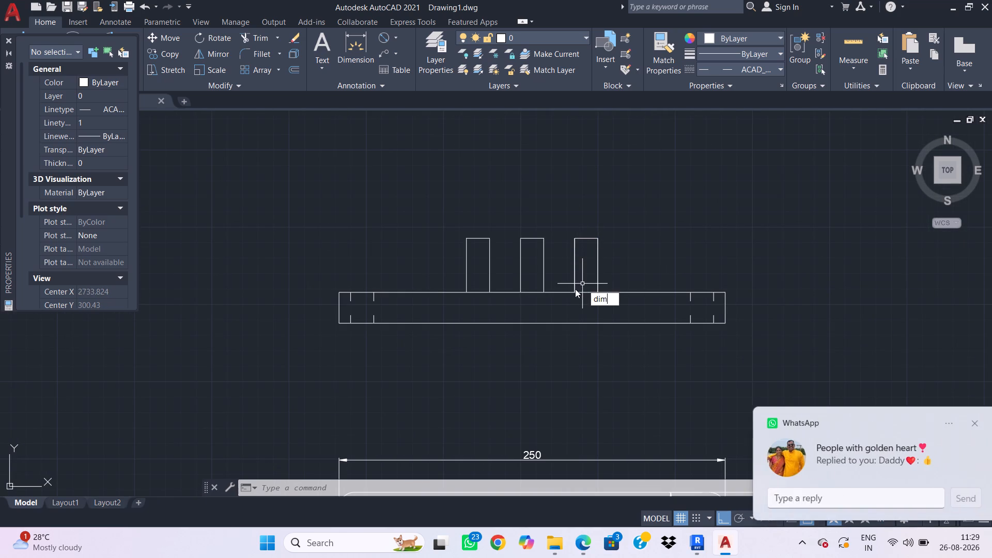
key("space")
left_click(597, 292)
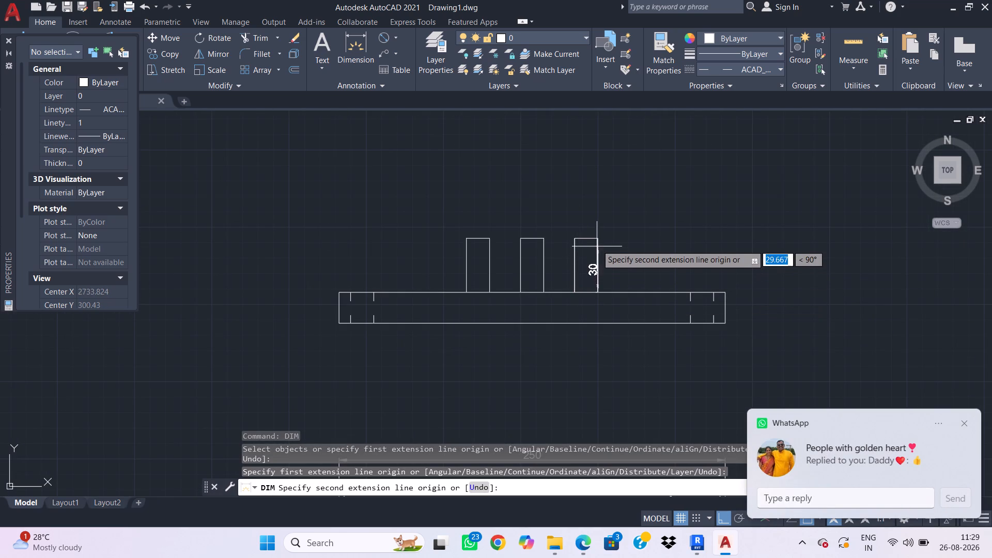
left_click(596, 236)
left_click(614, 242)
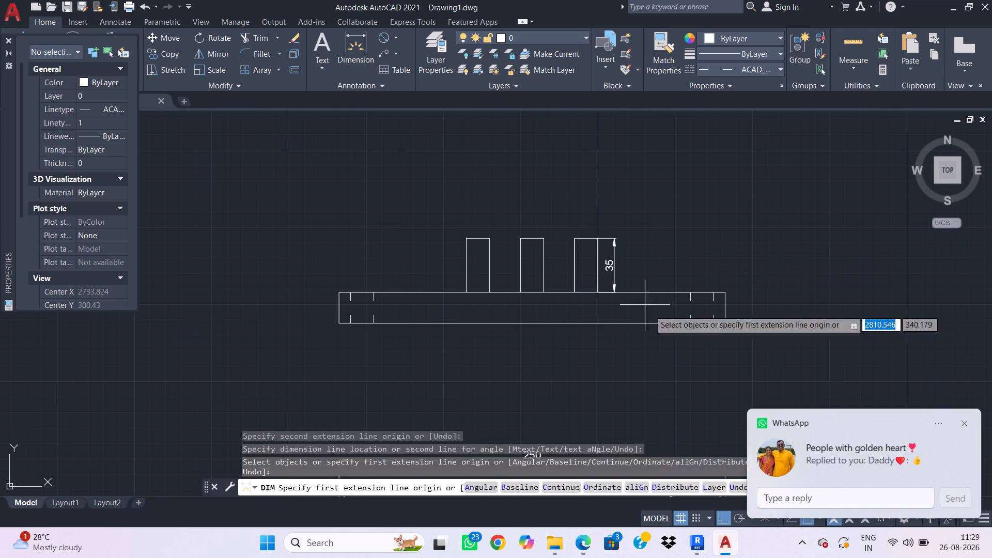
Dimension the front view plate's thickness, placing the dimension beside the plate's right end.
left_click(726, 324)
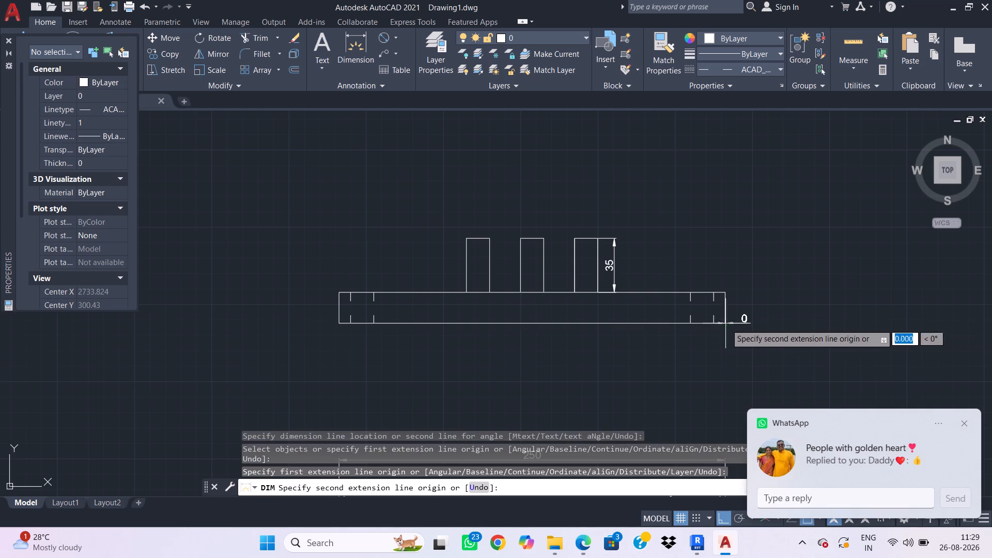
left_click(726, 292)
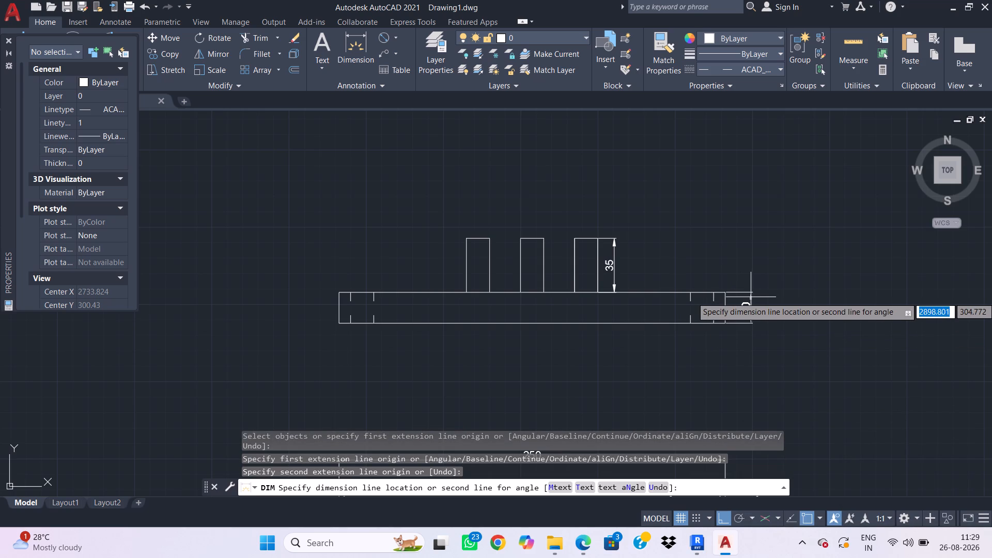
left_click(751, 297)
key("Escape")
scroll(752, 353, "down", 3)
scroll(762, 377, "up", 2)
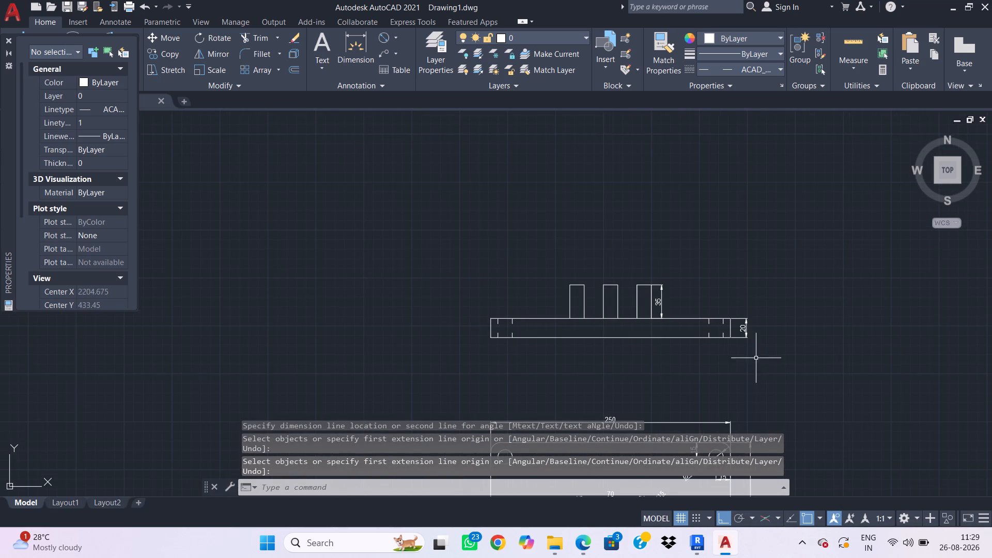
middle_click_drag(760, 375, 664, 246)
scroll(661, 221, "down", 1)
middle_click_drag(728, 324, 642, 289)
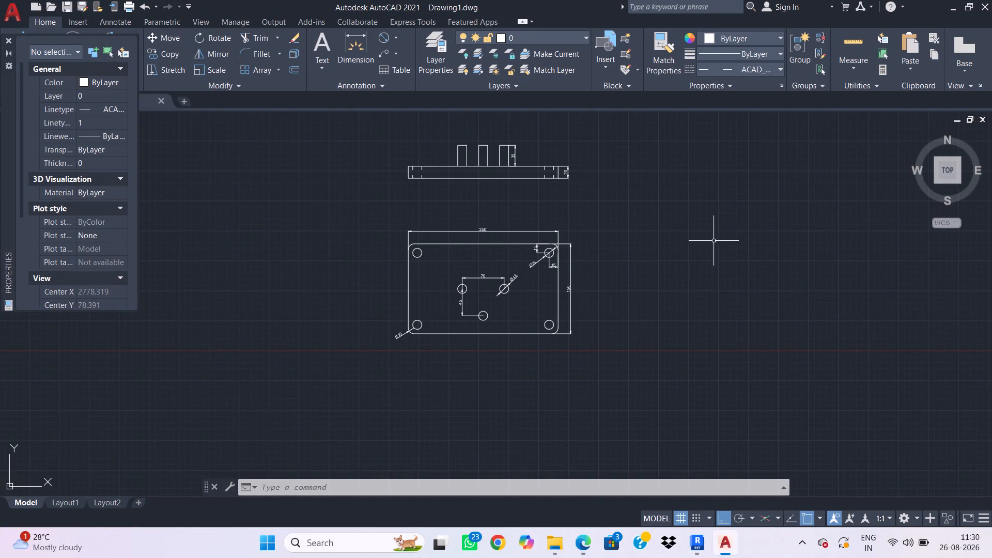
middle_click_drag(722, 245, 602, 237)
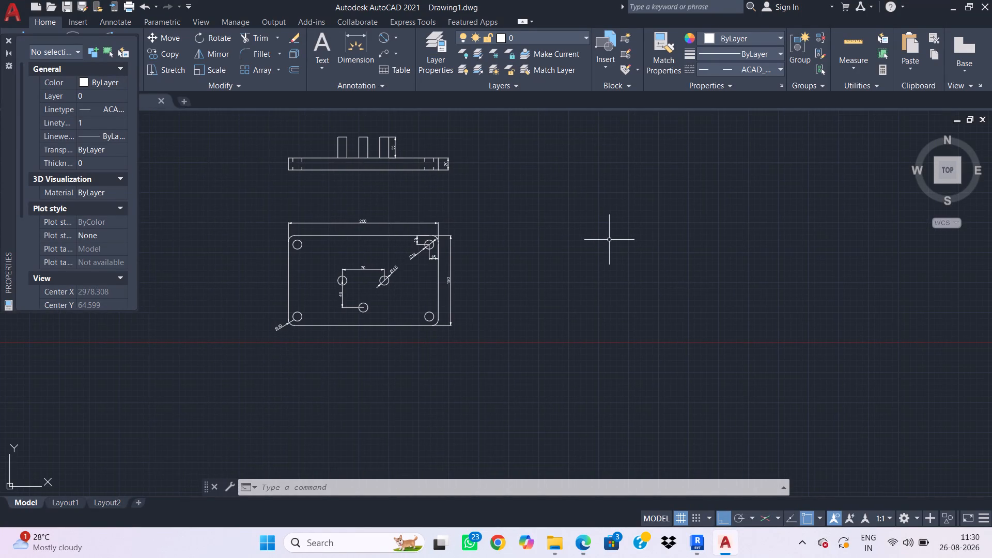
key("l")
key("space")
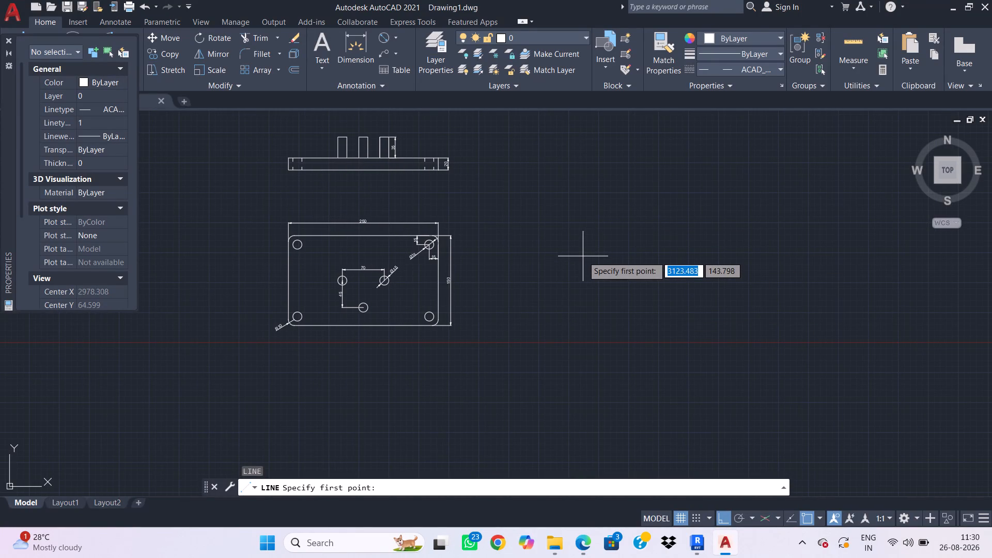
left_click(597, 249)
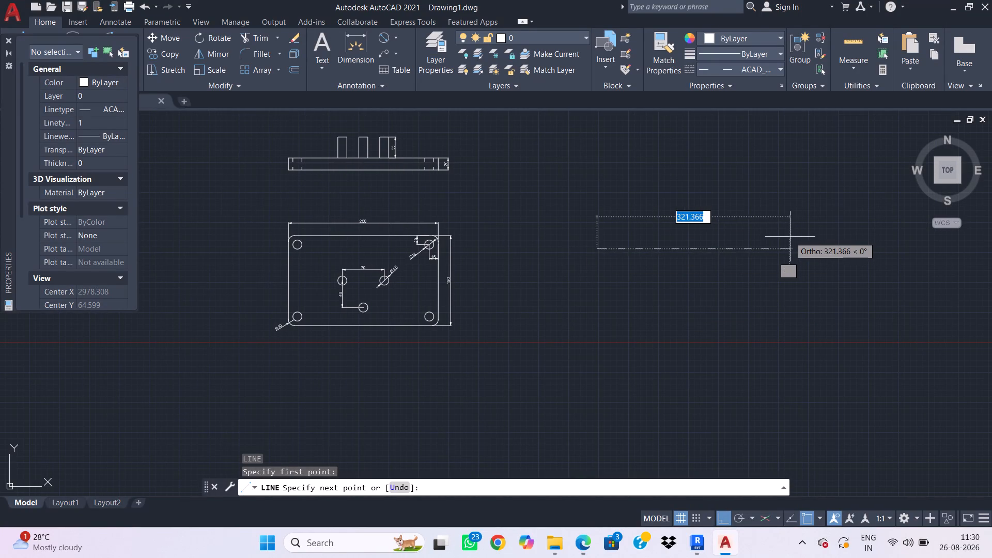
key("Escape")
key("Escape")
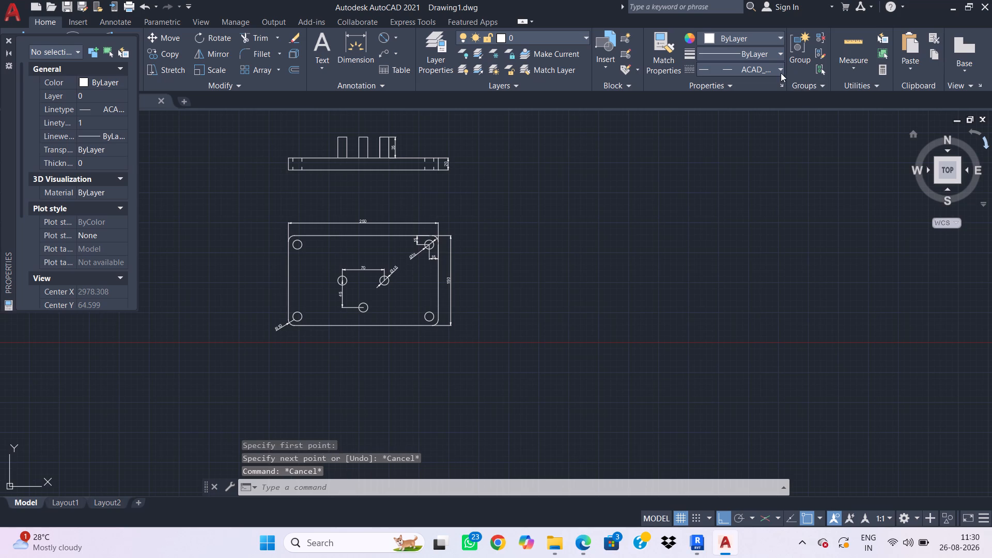
Set the current linetype for new objects to ByLayer.
left_click(777, 68)
left_click(751, 88)
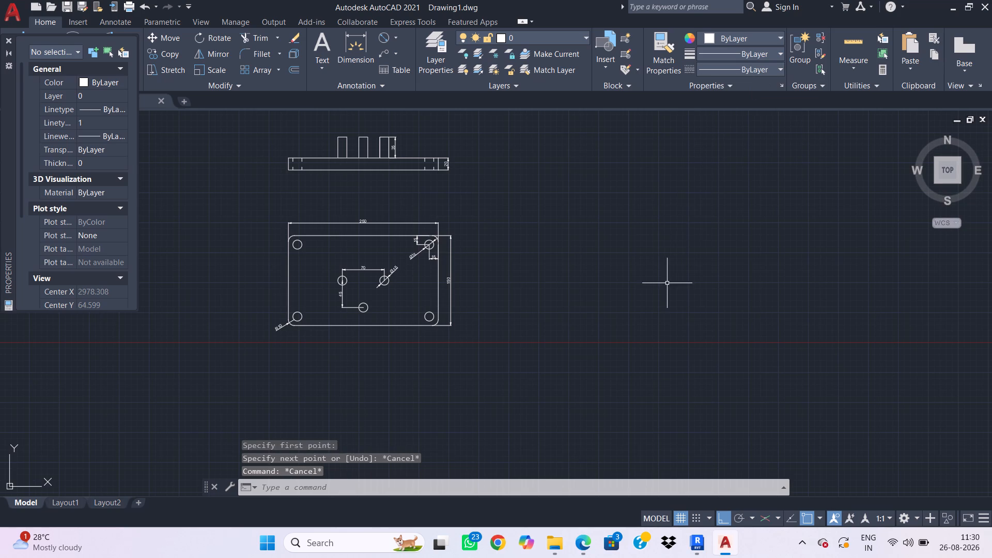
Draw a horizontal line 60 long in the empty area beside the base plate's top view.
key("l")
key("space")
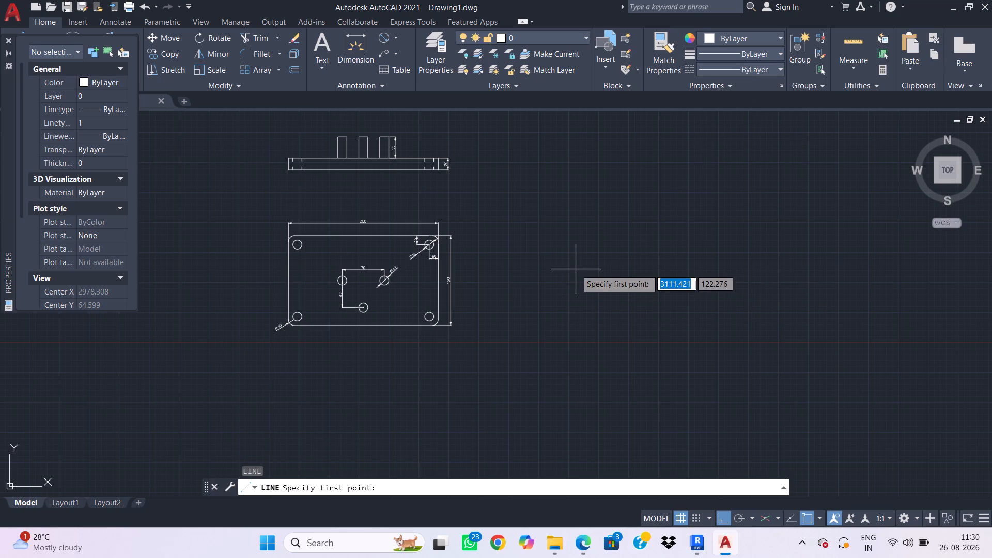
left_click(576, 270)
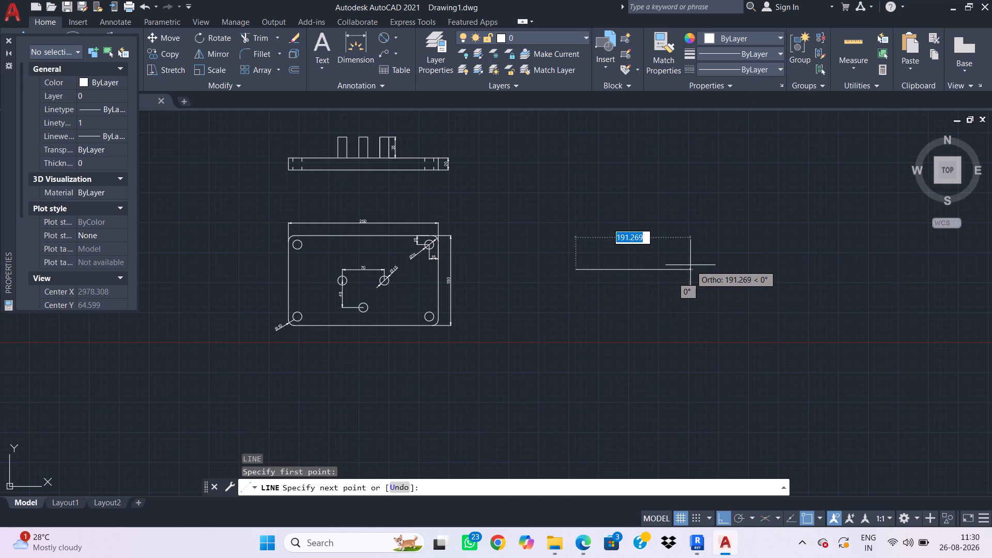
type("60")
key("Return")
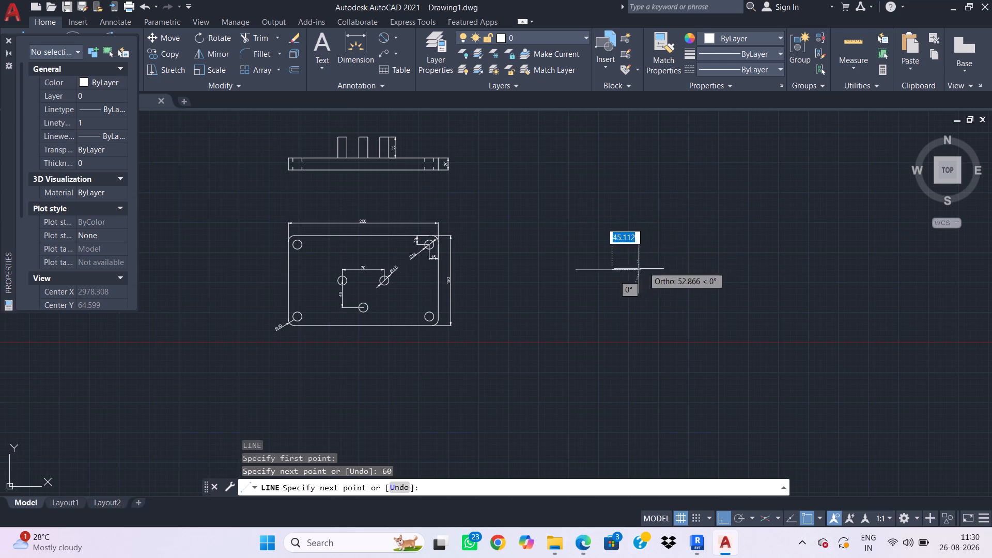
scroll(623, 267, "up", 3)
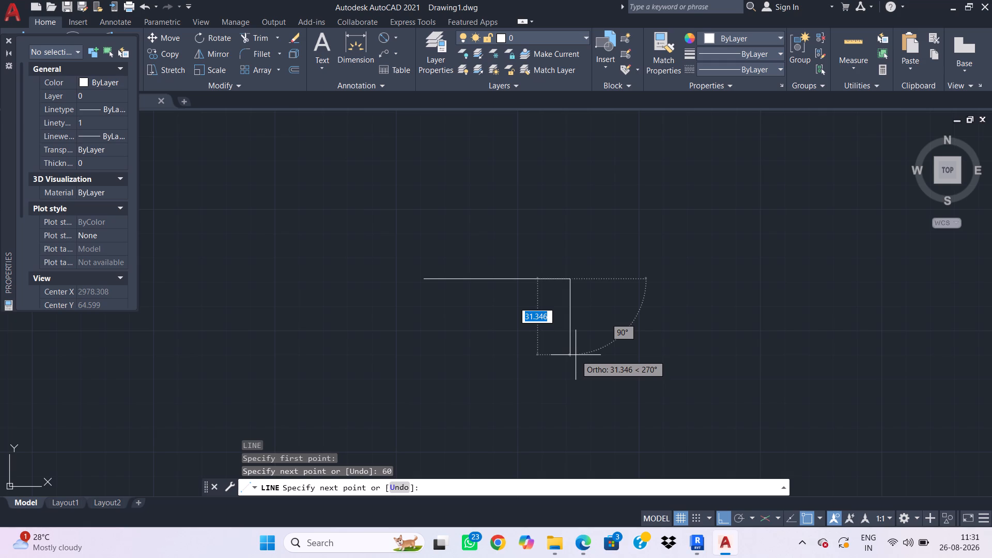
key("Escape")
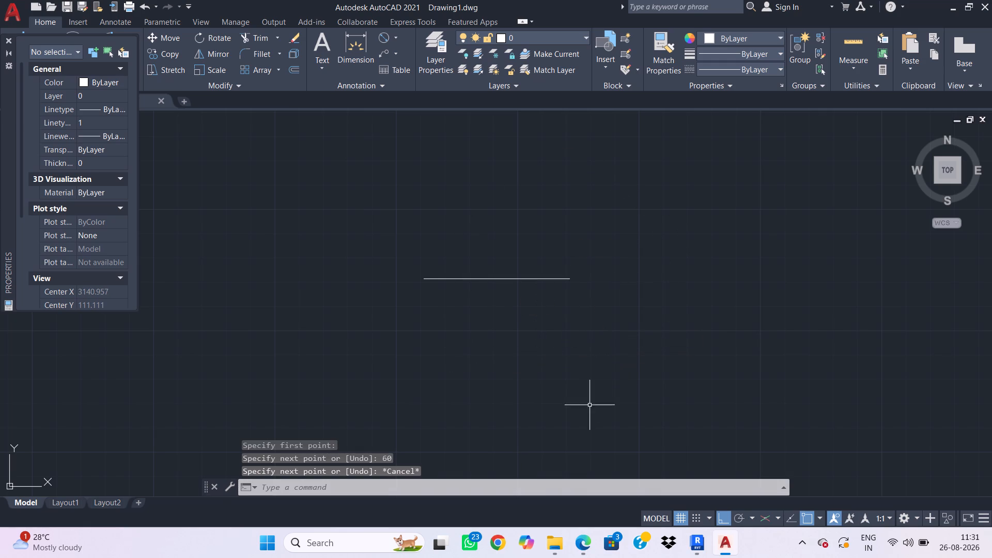
Draw a 35 diameter circle just below and beyond the starting end of the 60-long line.
type("c")
key("space")
middle_click_drag(446, 334, 536, 287)
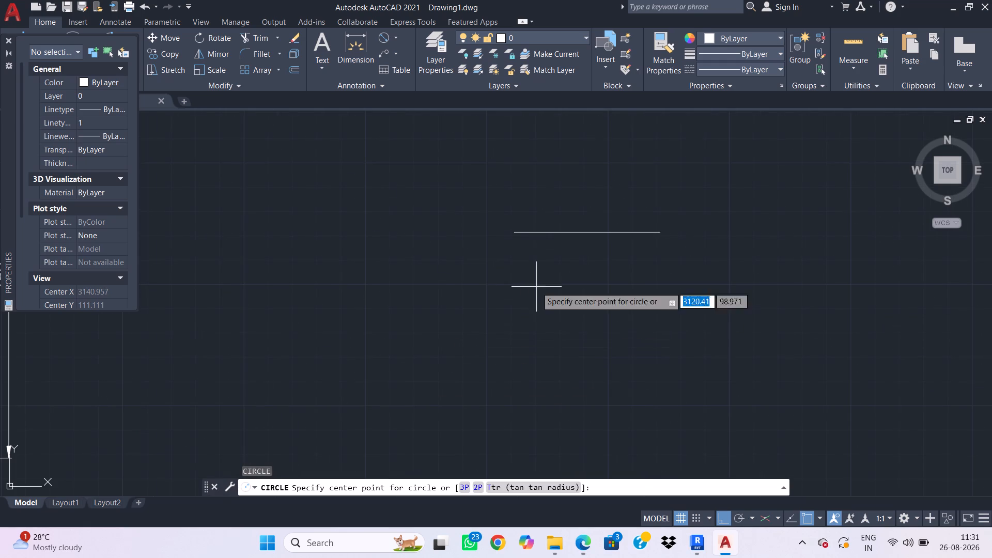
left_click(498, 291)
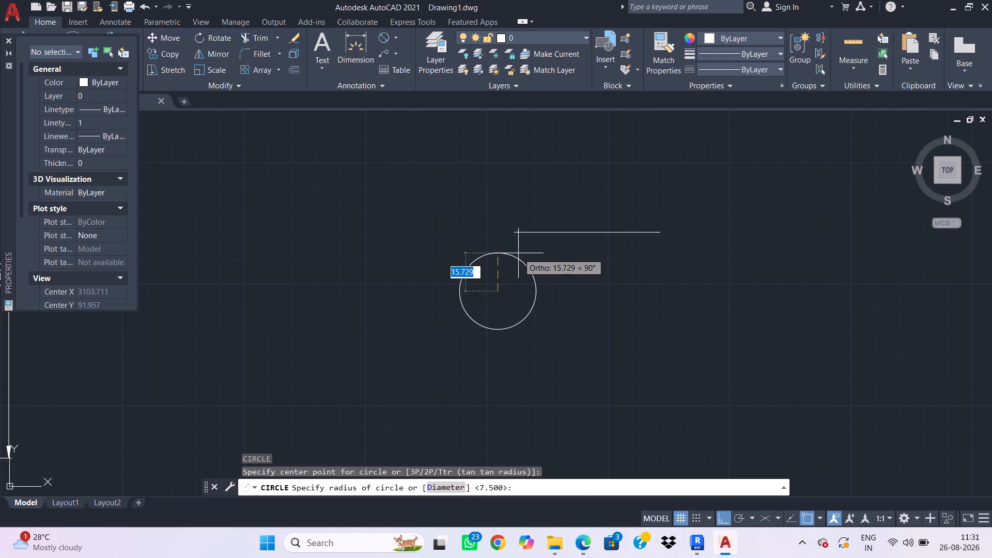
type("d 35")
key("Return")
key("Escape")
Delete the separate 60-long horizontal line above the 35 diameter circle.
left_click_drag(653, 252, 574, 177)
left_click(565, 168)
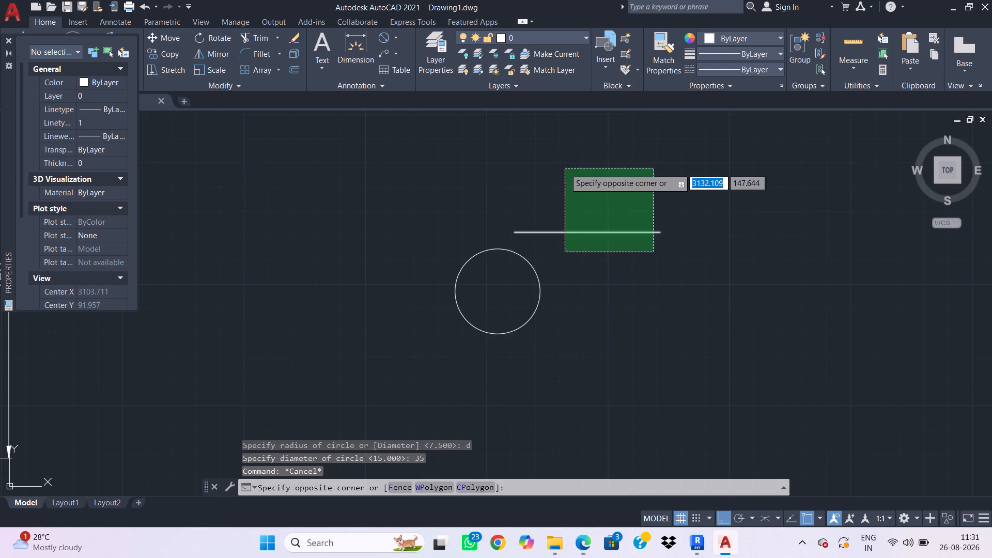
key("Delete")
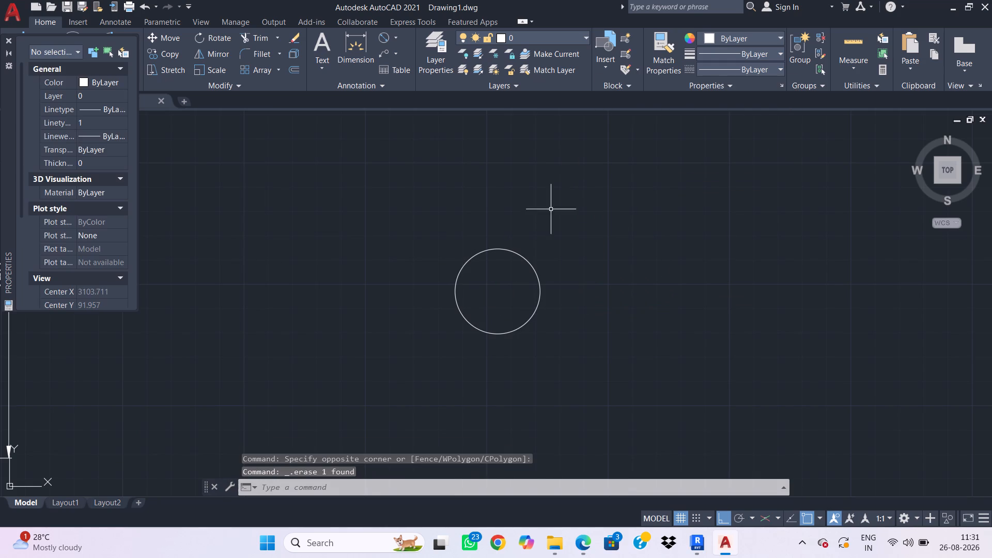
Draw 60-long horizontal lines rightward from the circle's top and bottom quadrants, and join their free ends with a vertical line.
type("l")
key("space")
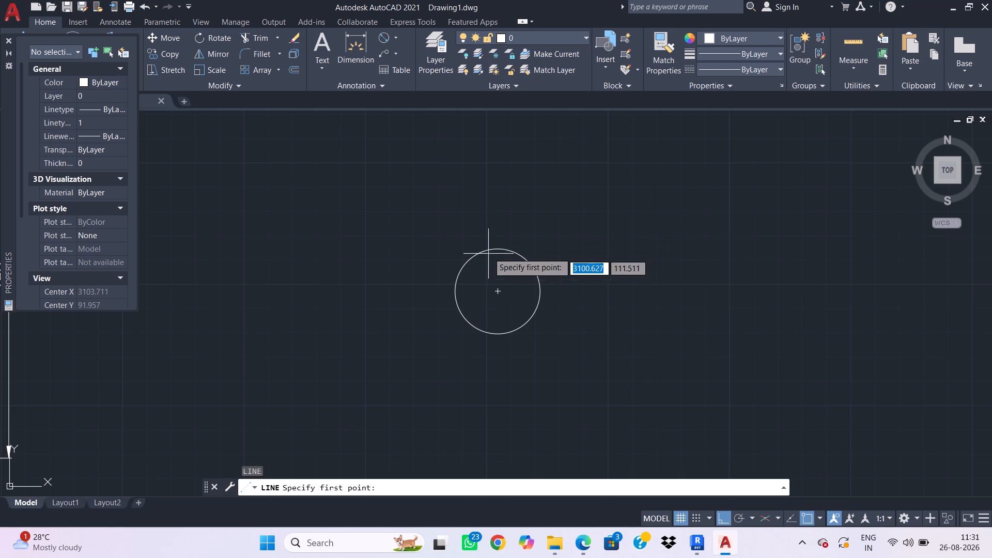
left_click(496, 251)
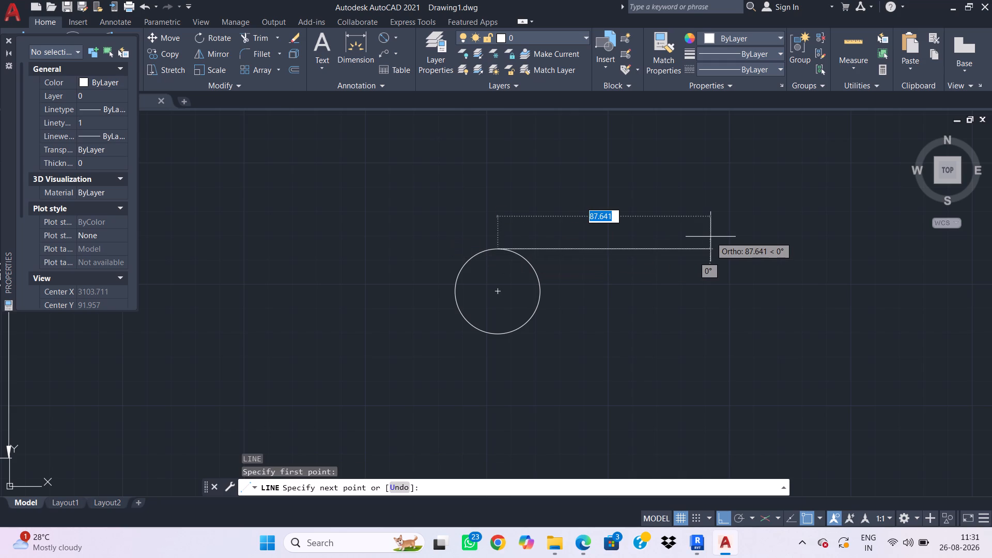
type("60")
key("Return")
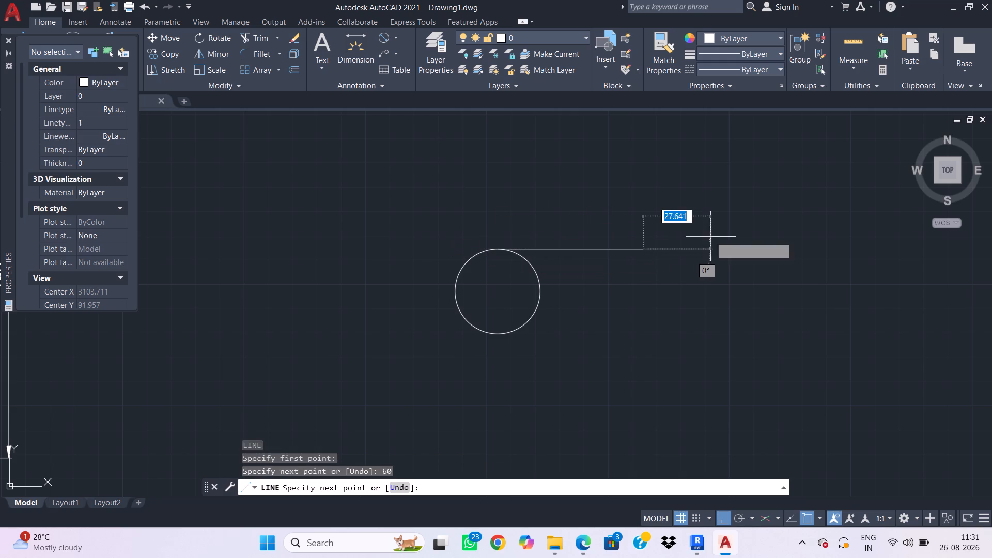
key("Escape")
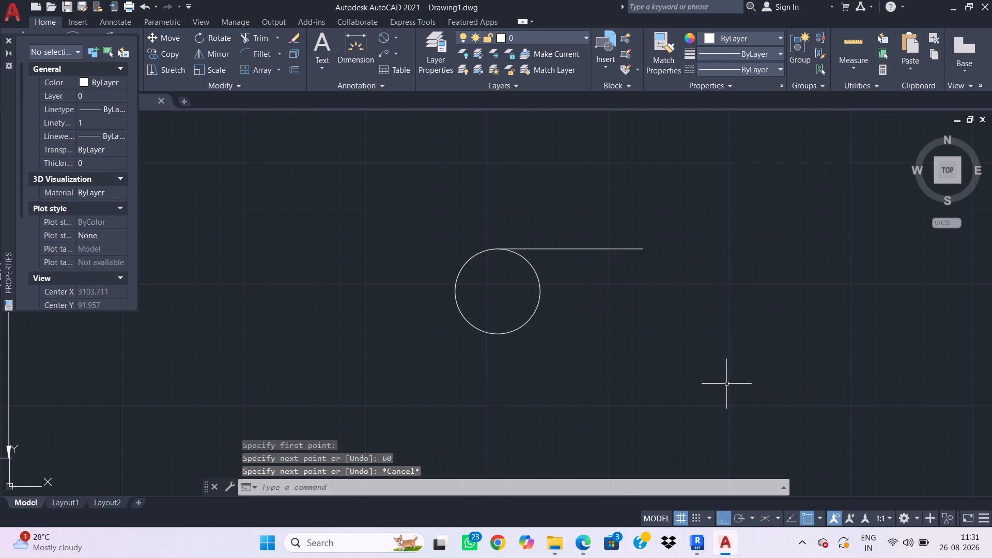
key("space")
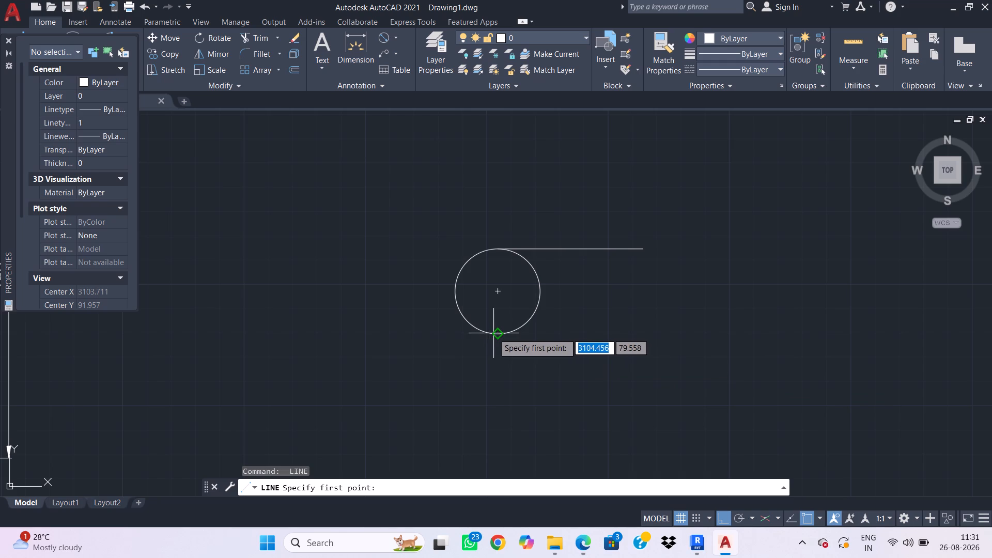
left_click(496, 333)
type("60")
key("Return")
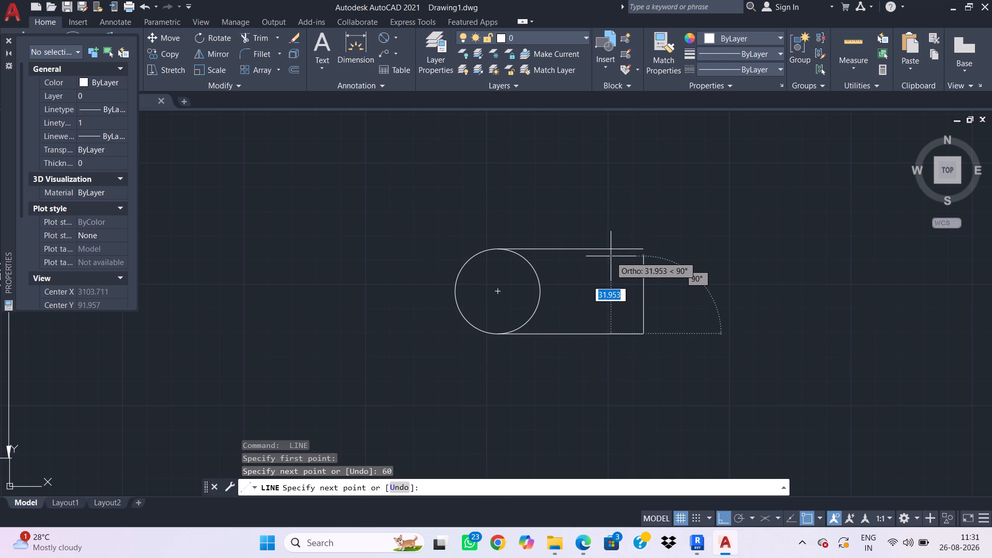
left_click(645, 251)
key("Escape")
Fillet both corners at the link outline's square end with a radius of 2.5.
scroll(548, 271, "up", 1)
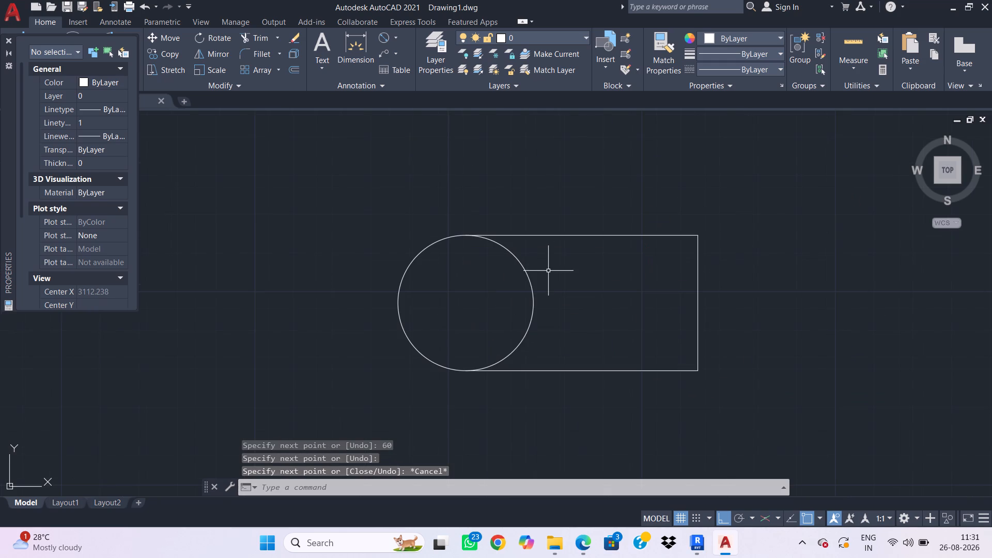
middle_click_drag(548, 275, 548, 193)
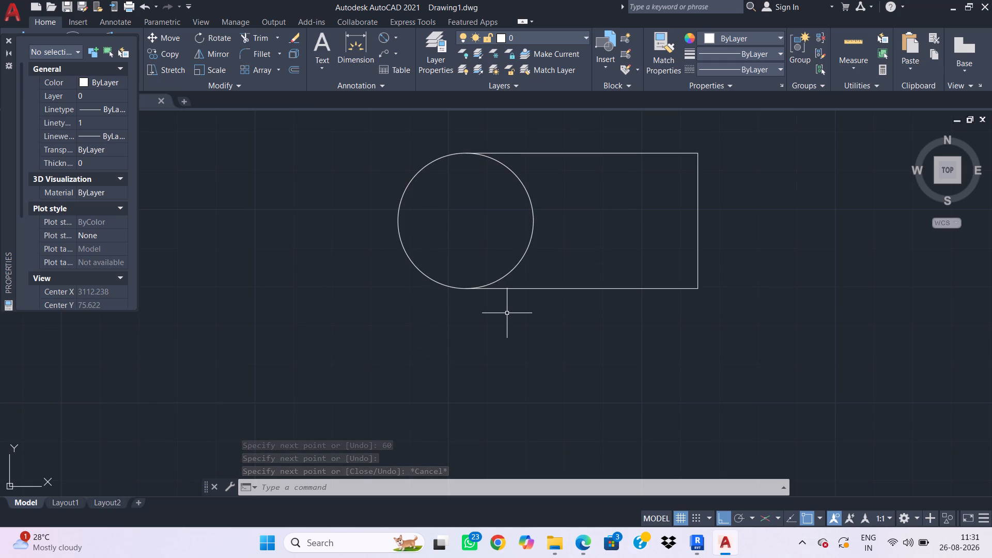
key("f")
key("space")
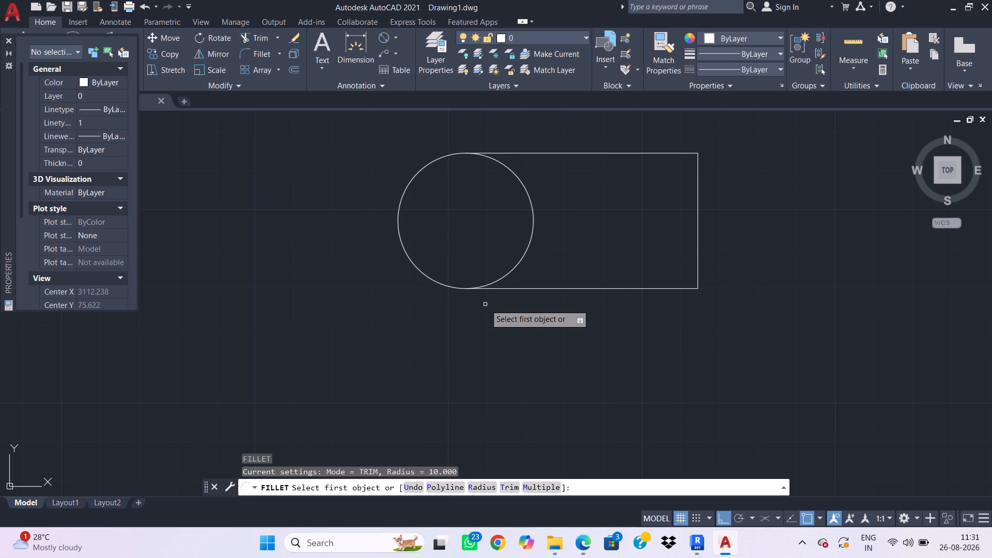
key("r")
key("space")
type("2.5")
key("Return")
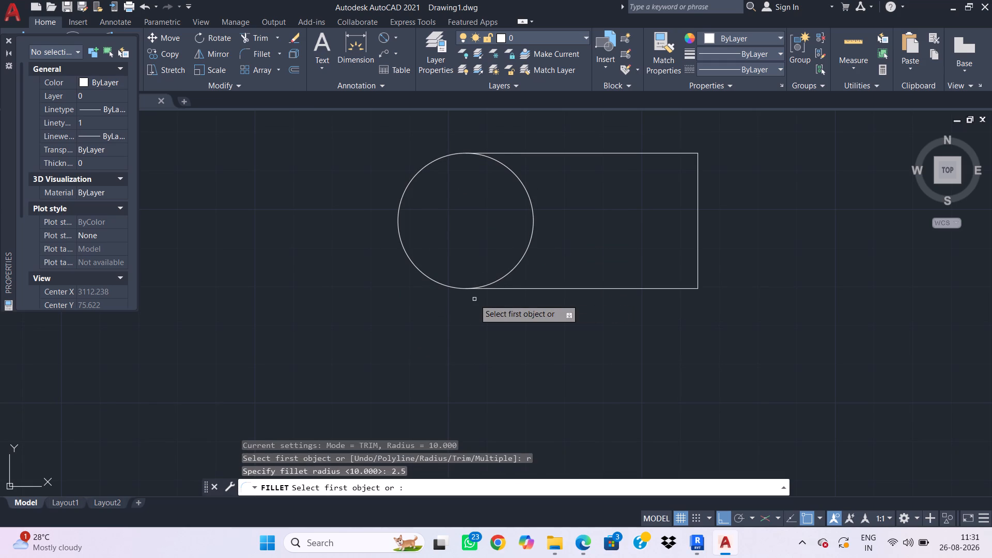
left_click(698, 276)
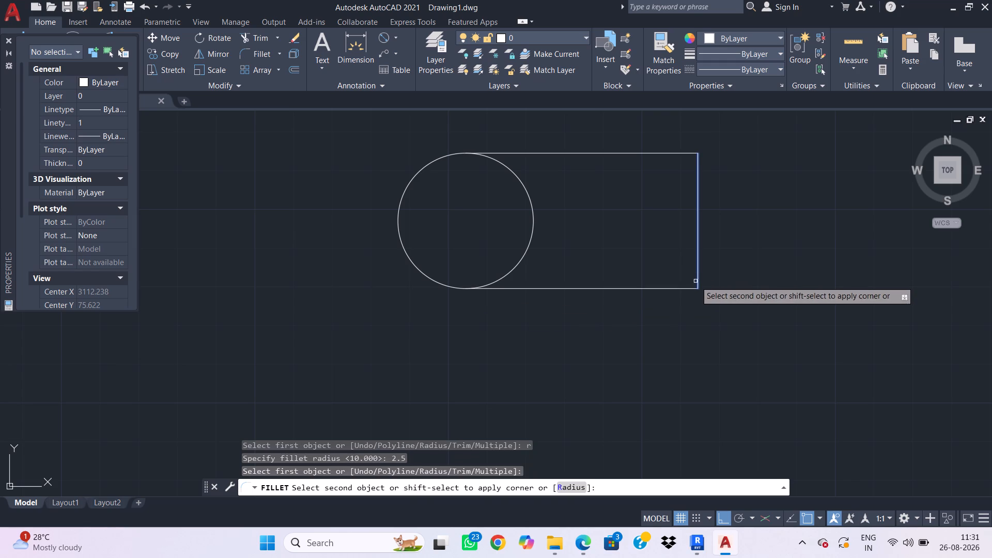
left_click(691, 290)
key("space")
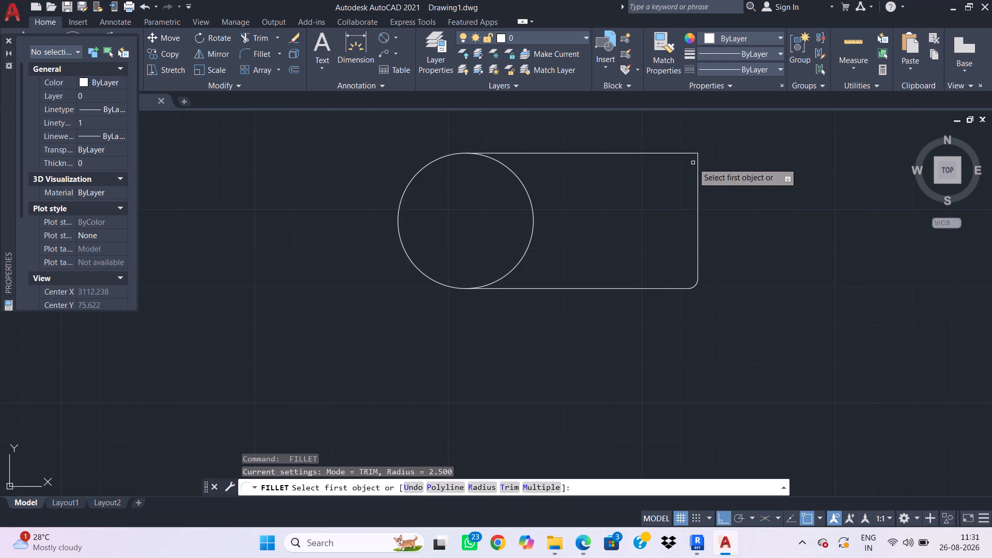
left_click(699, 161)
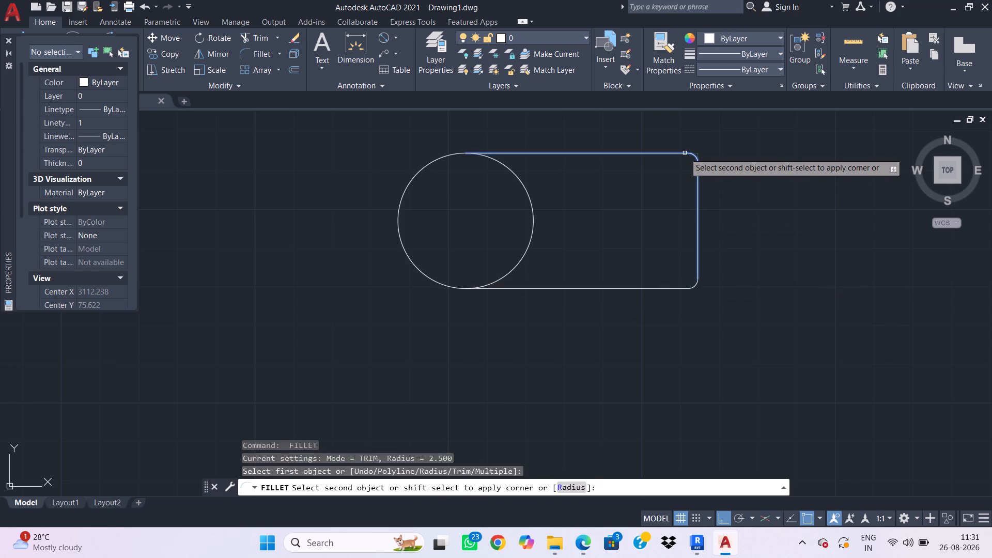
left_click(685, 153)
key("Escape")
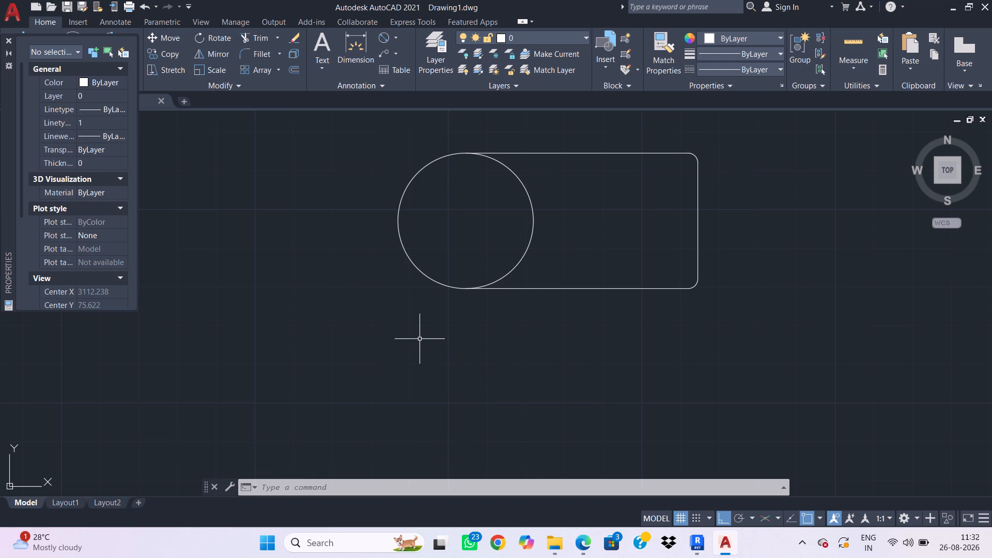
Draw a 15 diameter circle concentric with the 35 diameter circle.
type("c")
key("space")
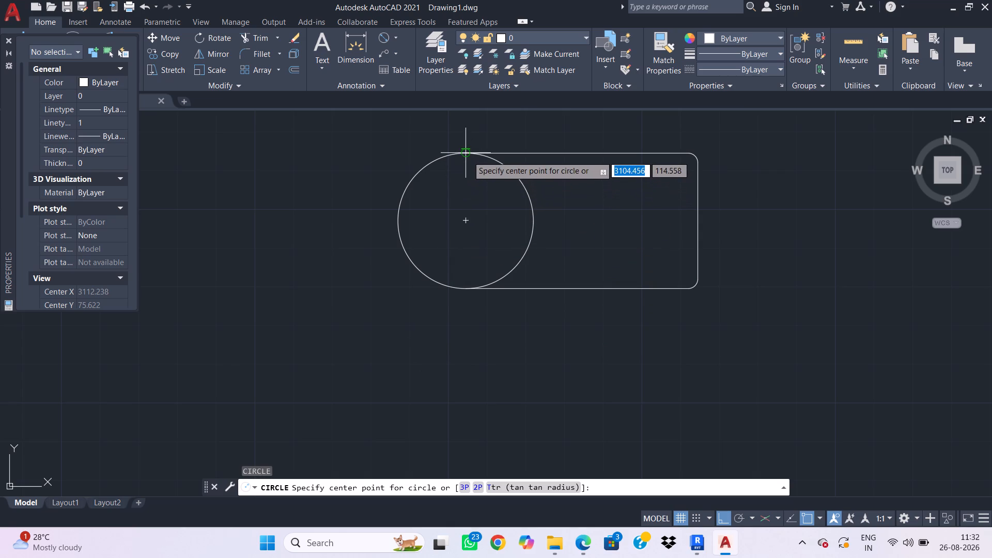
left_click(466, 218)
type("d")
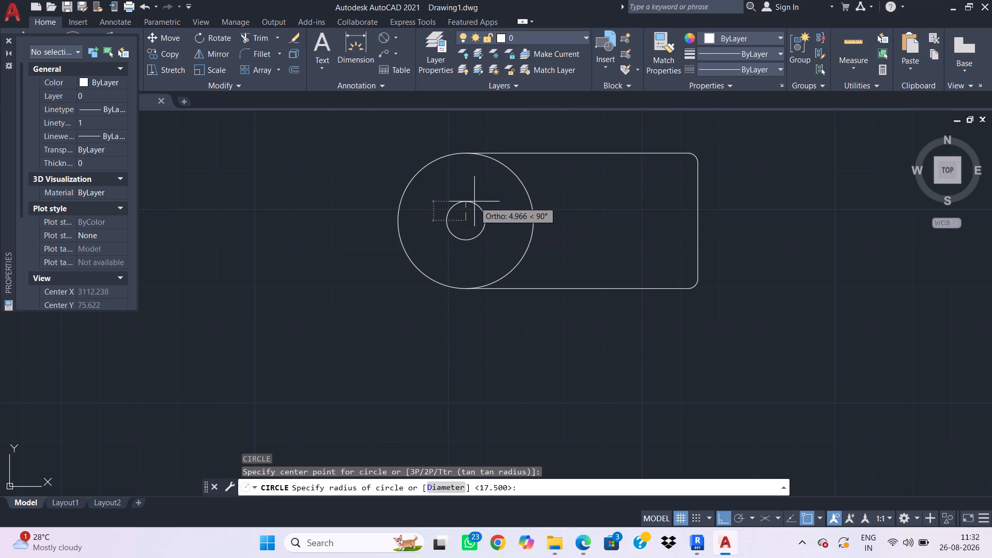
key("space")
type("15")
key("Return")
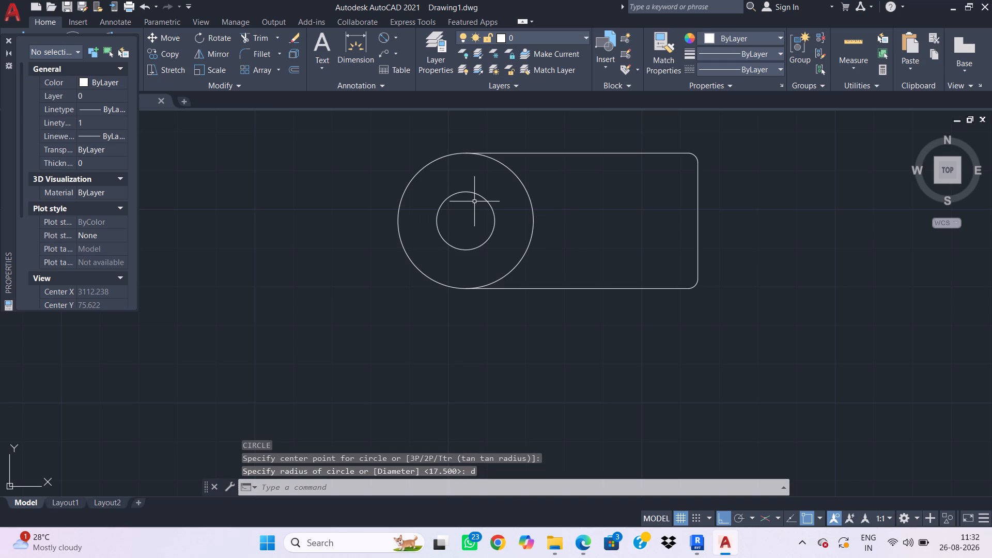
Trim away the half of the 35 diameter circle inside the outline, leaving a rounded end.
type("tr")
key("space")
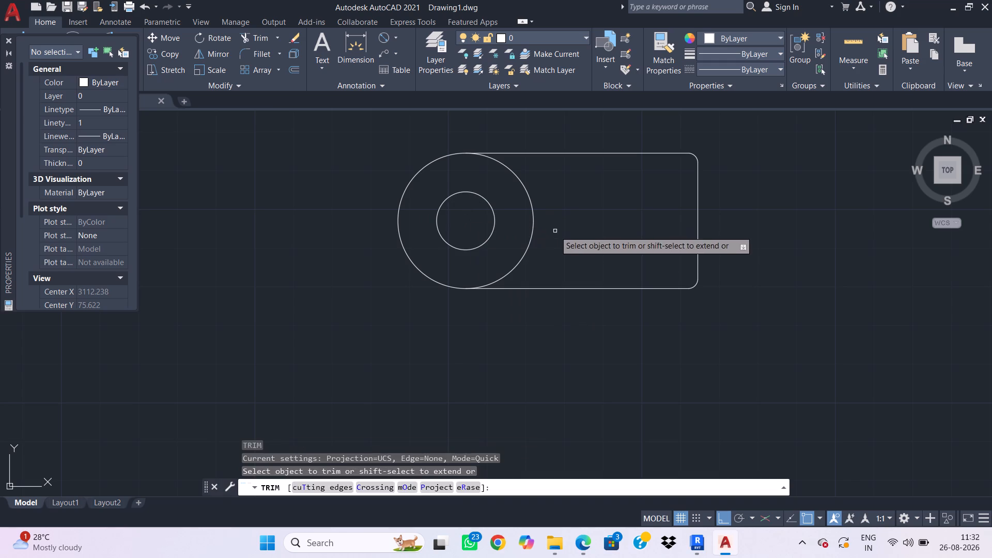
left_click_drag(552, 245, 507, 202)
key("Escape")
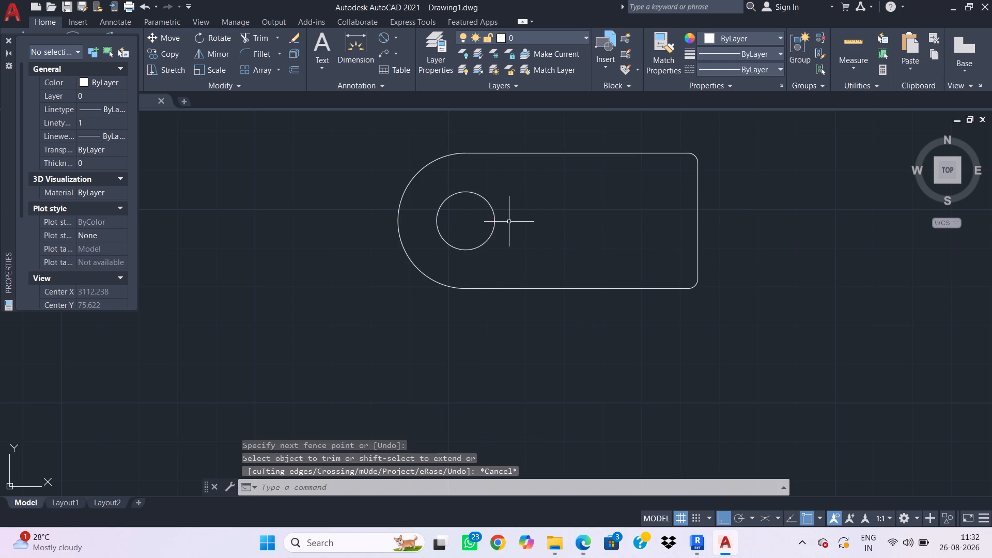
Copy the 15 diameter hole 30 horizontally from its centre toward the link's square end.
left_click_drag(513, 253, 499, 242)
left_click(455, 204)
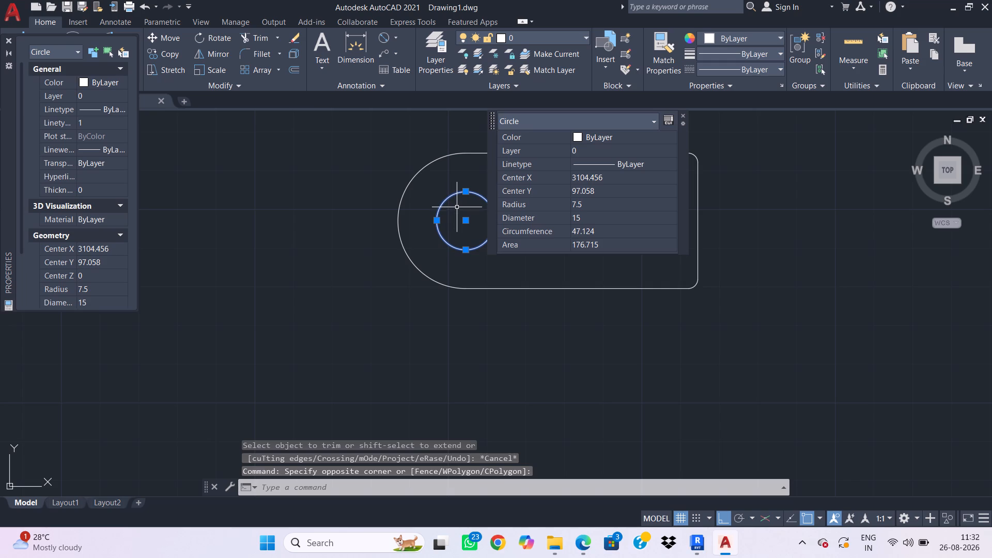
type("co")
key("space")
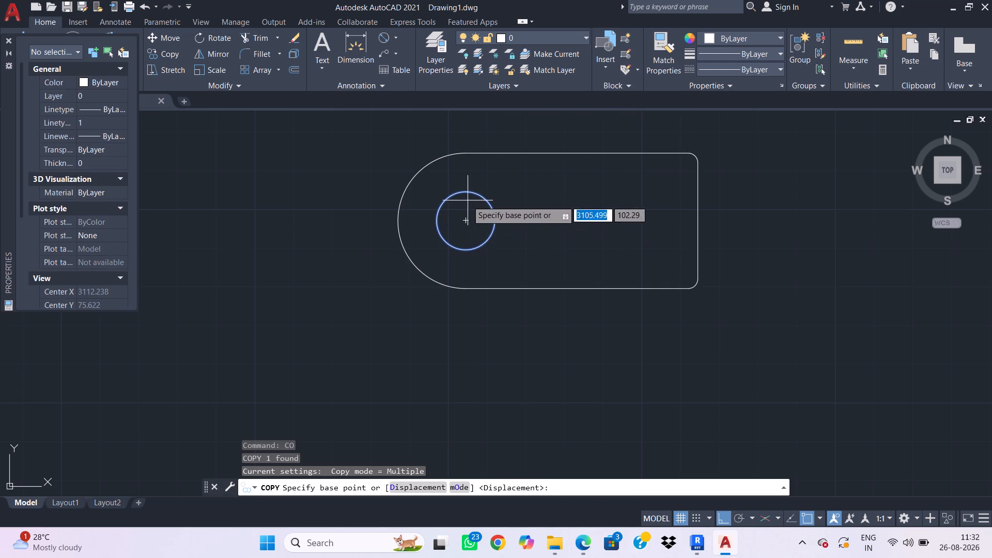
left_click(466, 220)
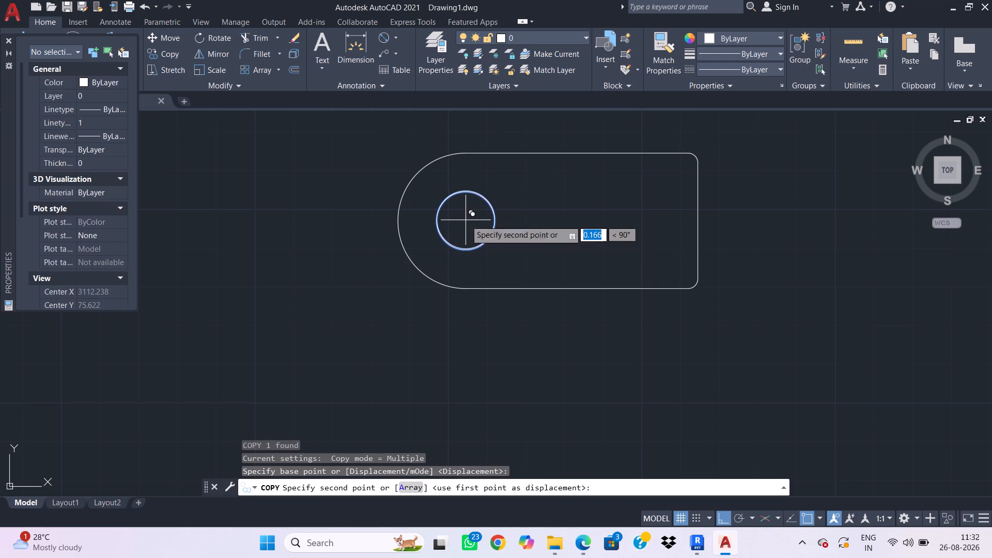
type("30")
key("Return")
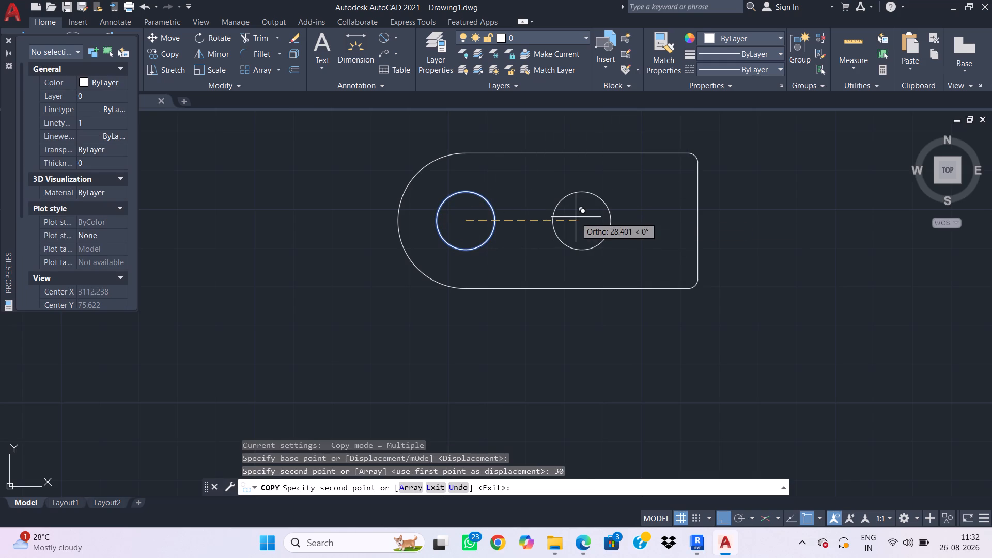
key("Escape")
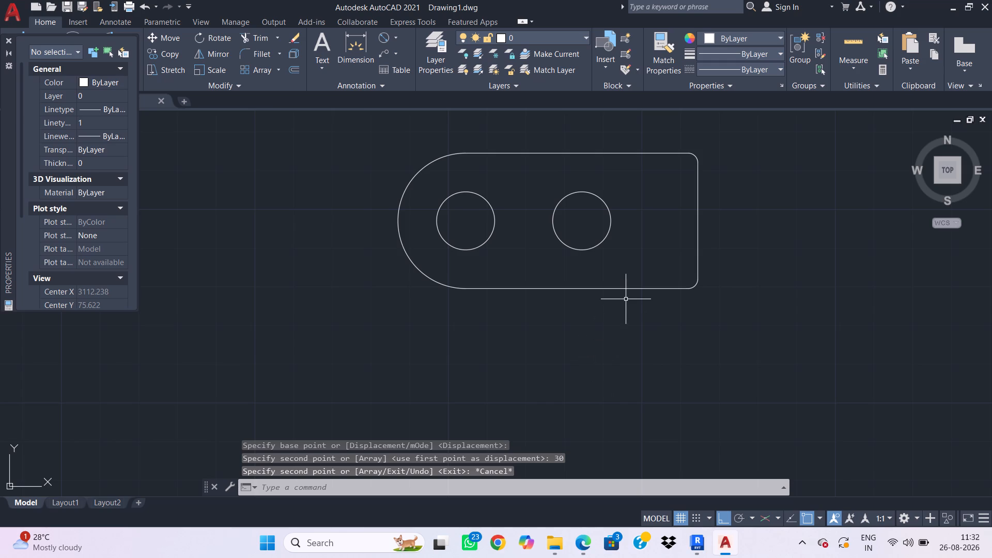
Draw a horizontal construction line through the top quadrant of the hole nearest the rounded end.
middle_click_drag(626, 295, 561, 302)
scroll(582, 299, "down", 1)
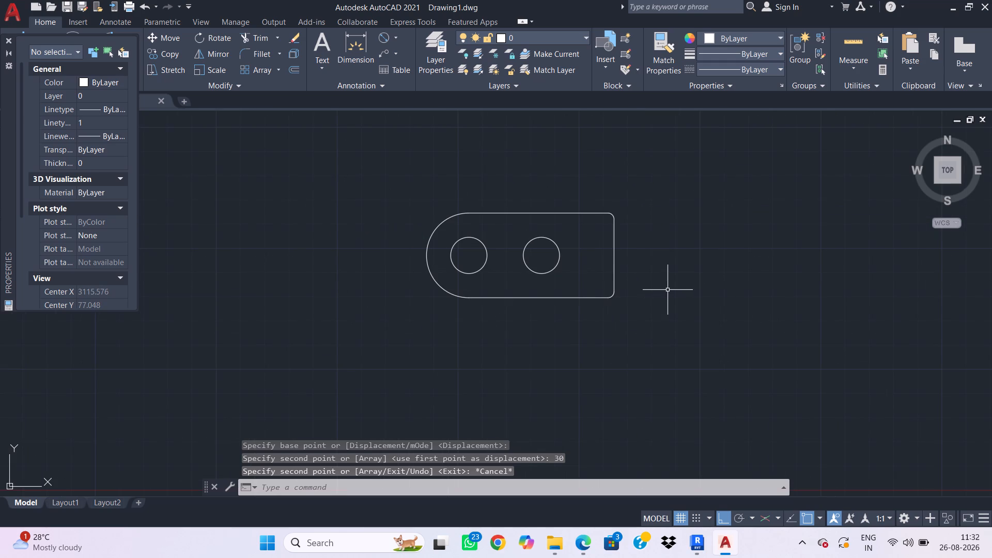
key("x")
key("l")
key("space")
left_click(467, 237)
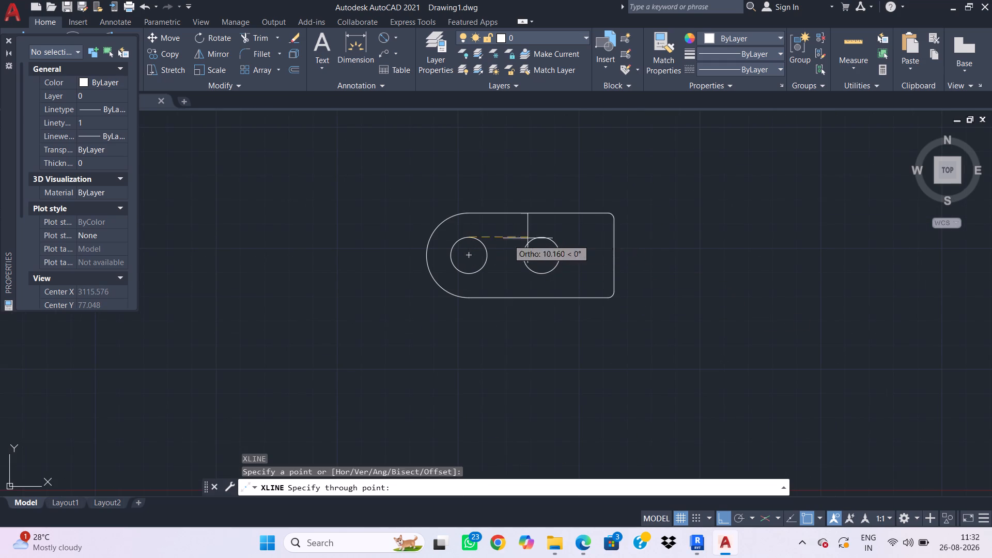
left_click(752, 232)
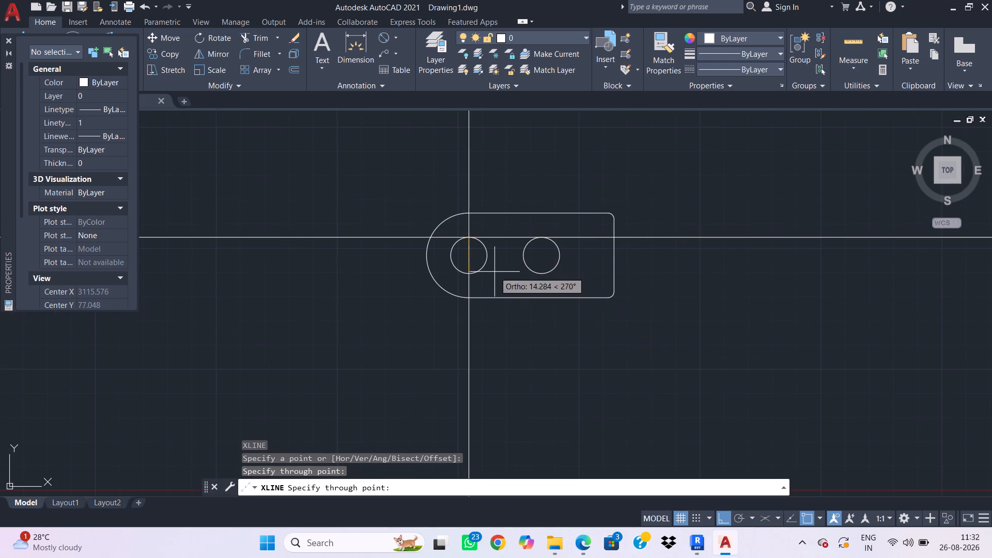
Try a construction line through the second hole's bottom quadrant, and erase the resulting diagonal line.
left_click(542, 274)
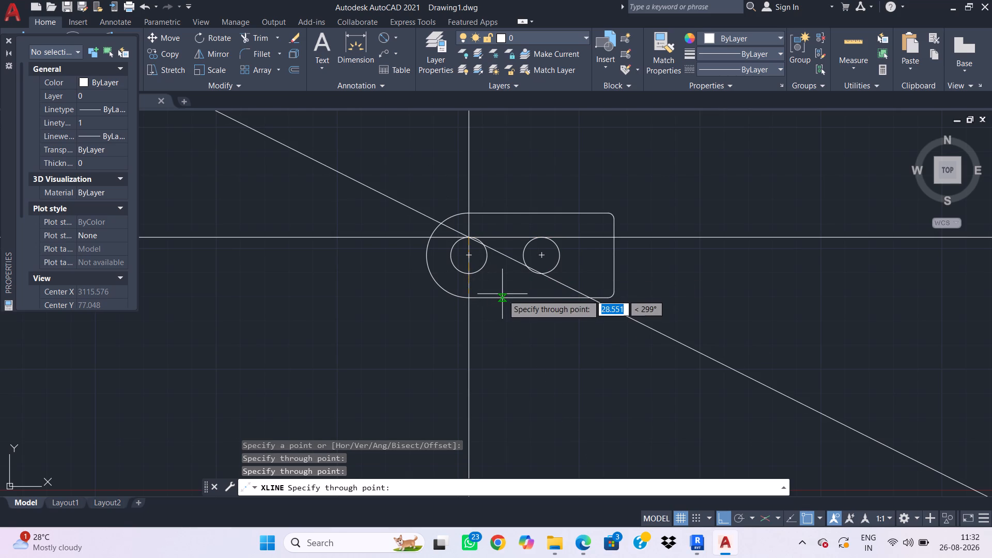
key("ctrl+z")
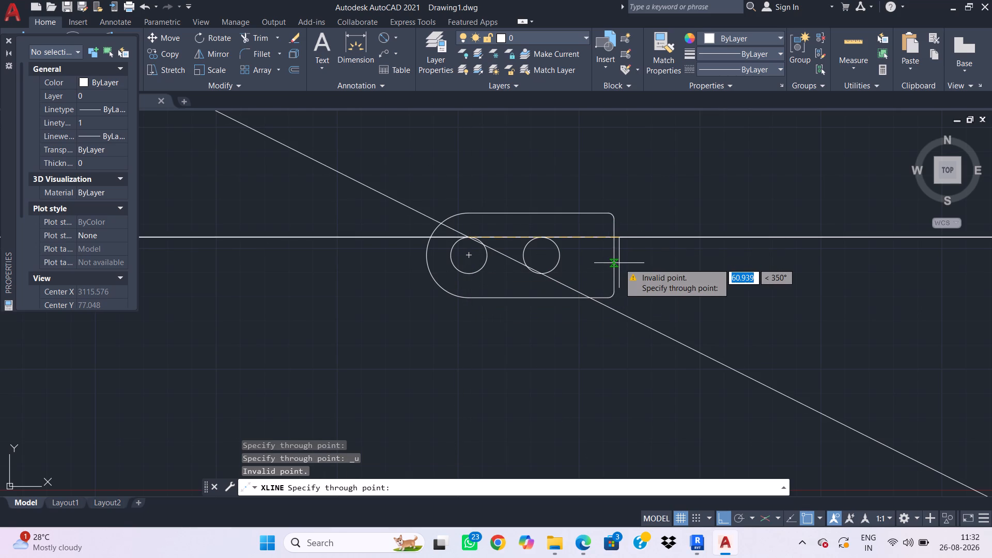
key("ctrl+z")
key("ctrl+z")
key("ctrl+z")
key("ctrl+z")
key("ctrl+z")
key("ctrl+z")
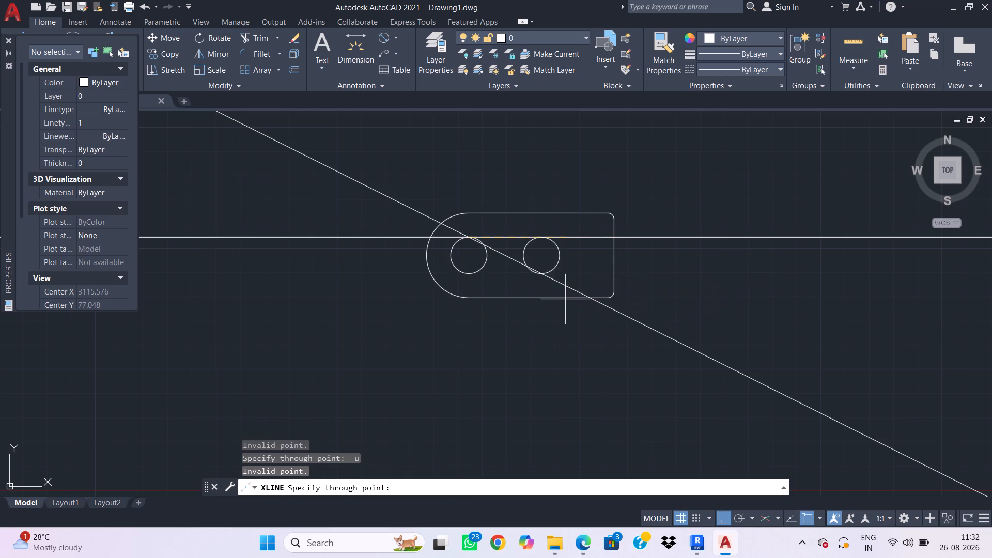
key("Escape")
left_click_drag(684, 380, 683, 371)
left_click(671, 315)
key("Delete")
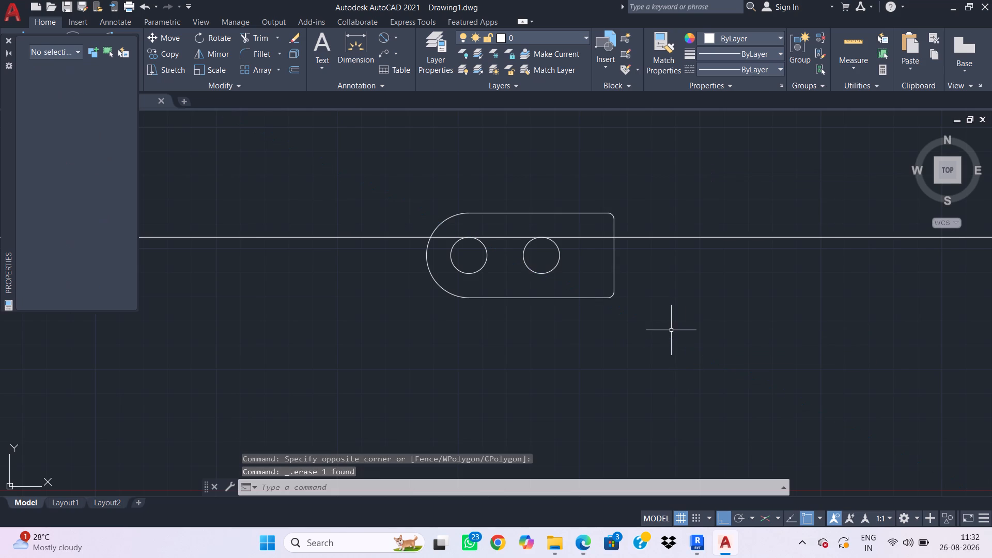
Draw a horizontal construction line through the bottom quadrant of the hole nearest the rounded end.
type("xl")
key("space")
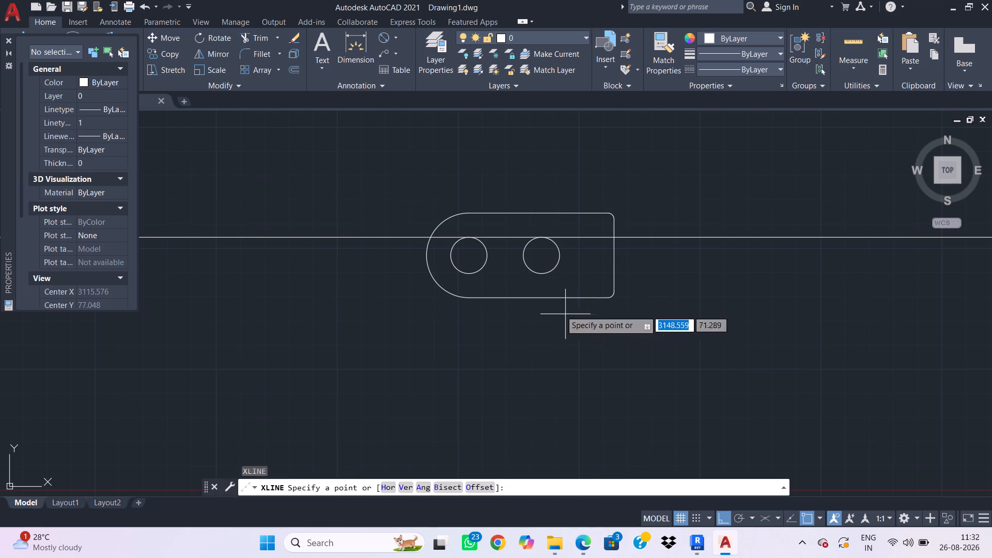
left_click(469, 275)
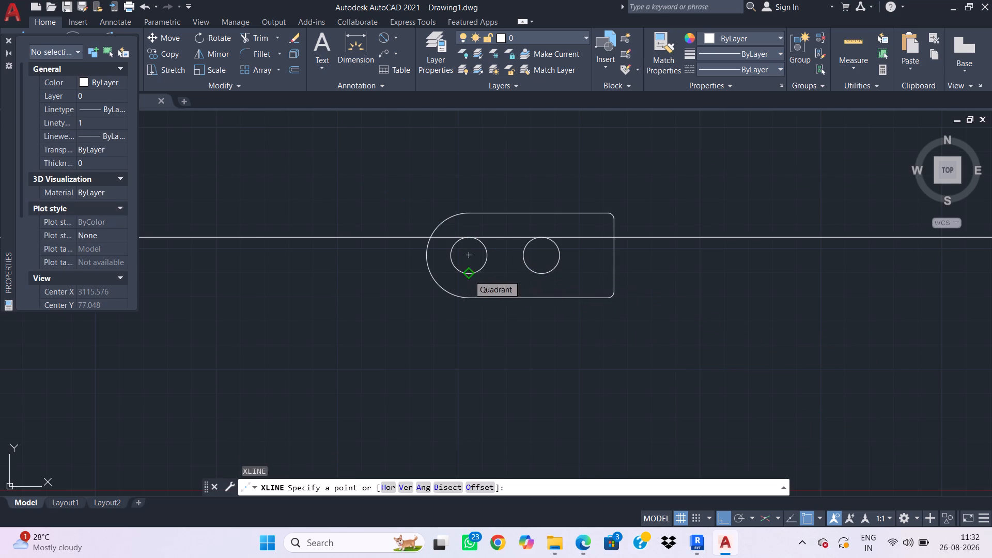
left_click(750, 274)
key("Escape")
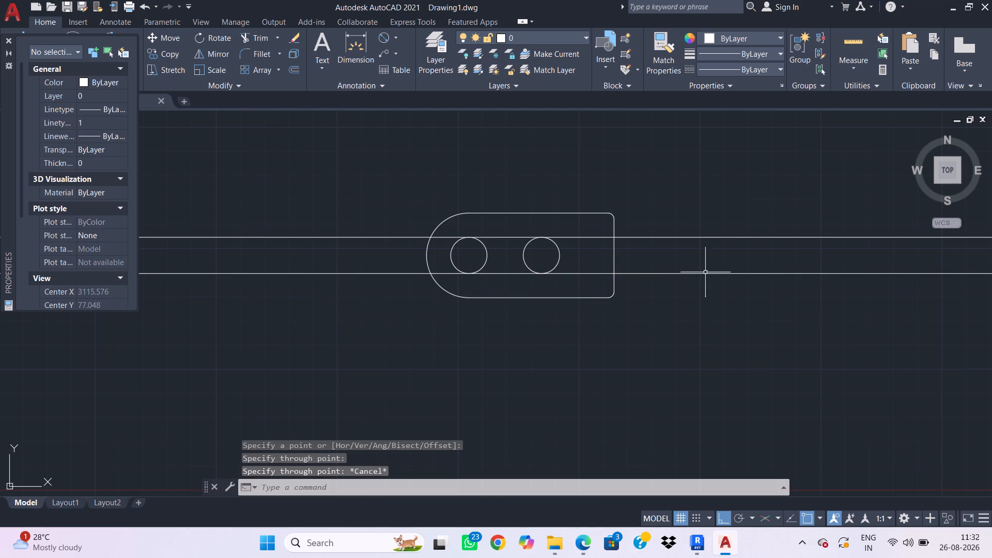
Draw a 200-long line from the link's square end along the upper construction line, and close its far end vertically to the lower one.
middle_click_drag(703, 330, 639, 330)
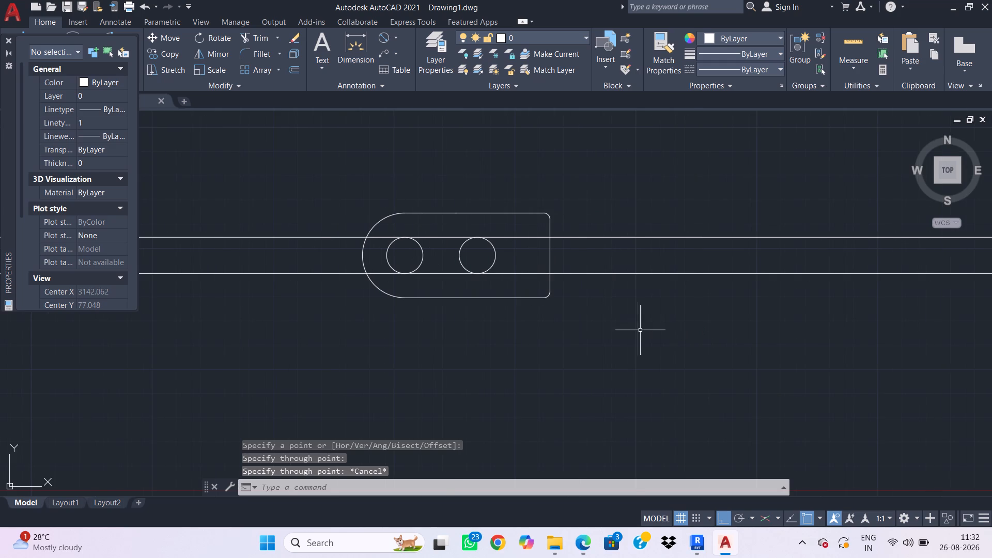
middle_click_drag(718, 321, 661, 350)
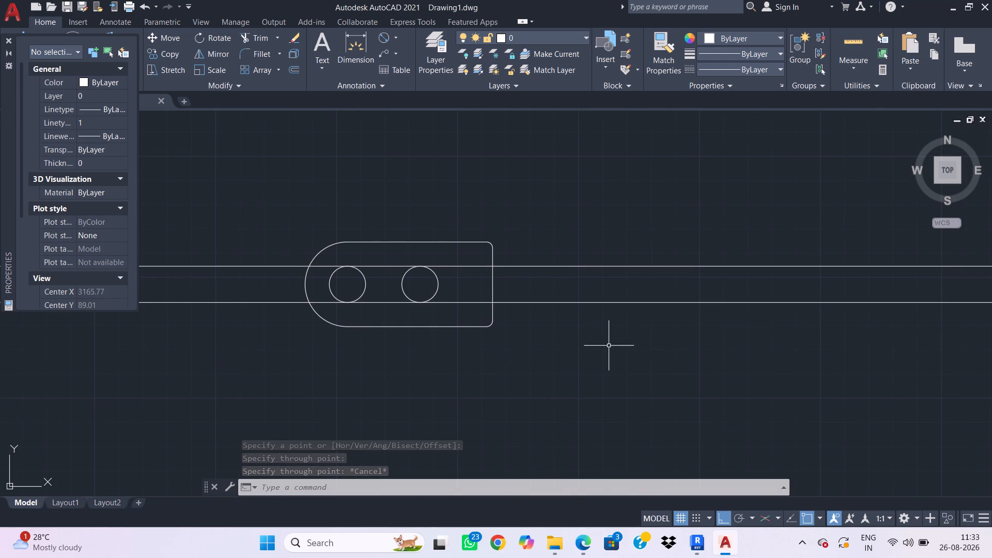
key("l")
key("space")
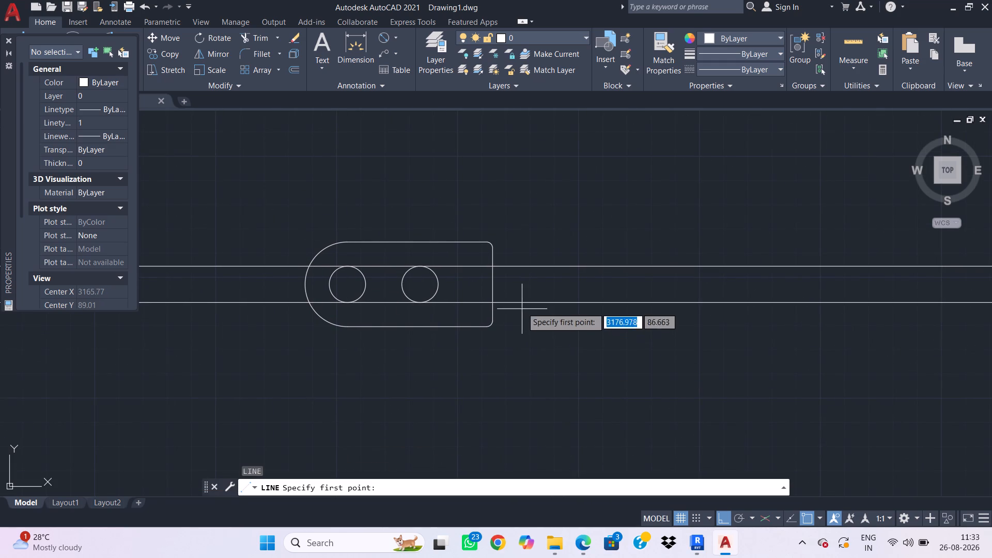
left_click(494, 266)
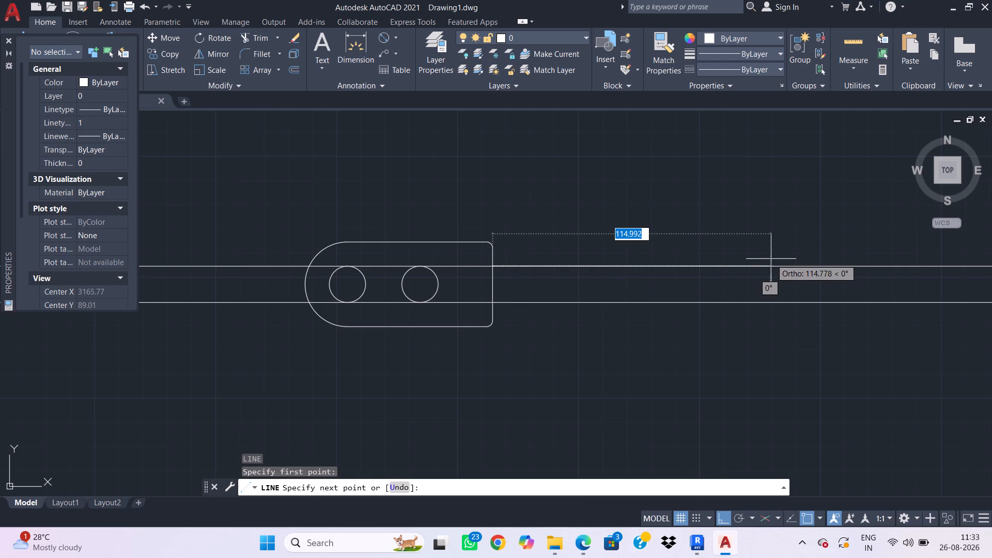
type("200")
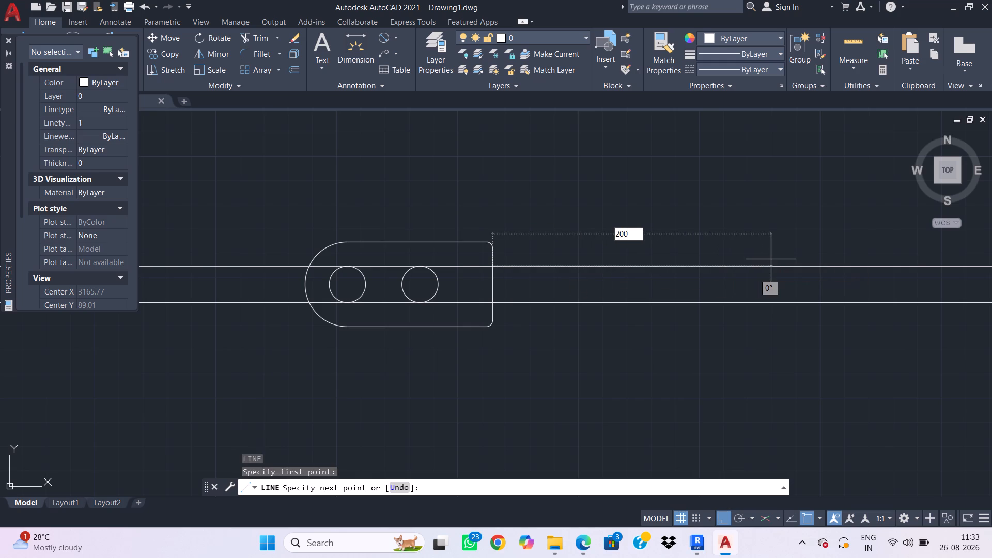
key("Return")
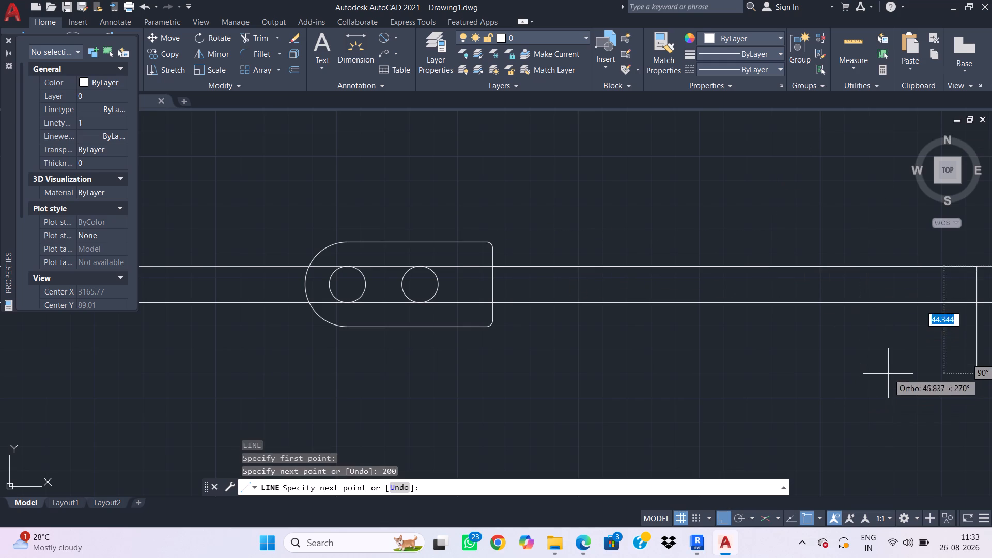
left_click(975, 301)
key("Escape")
Trim both construction lines beyond the vertical line at the handle's far end.
scroll(906, 347, "down", 1)
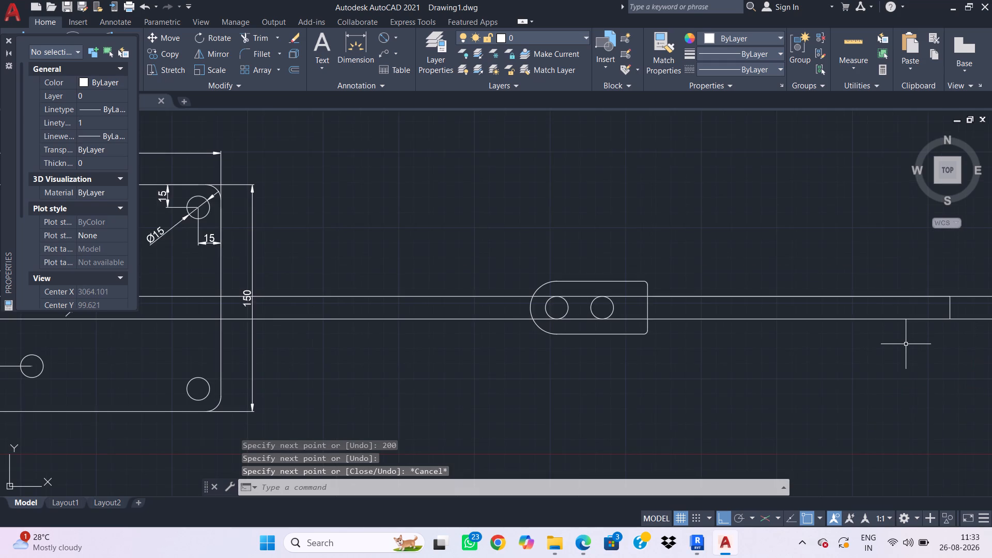
middle_click_drag(906, 344, 849, 343)
type("tr")
key("space")
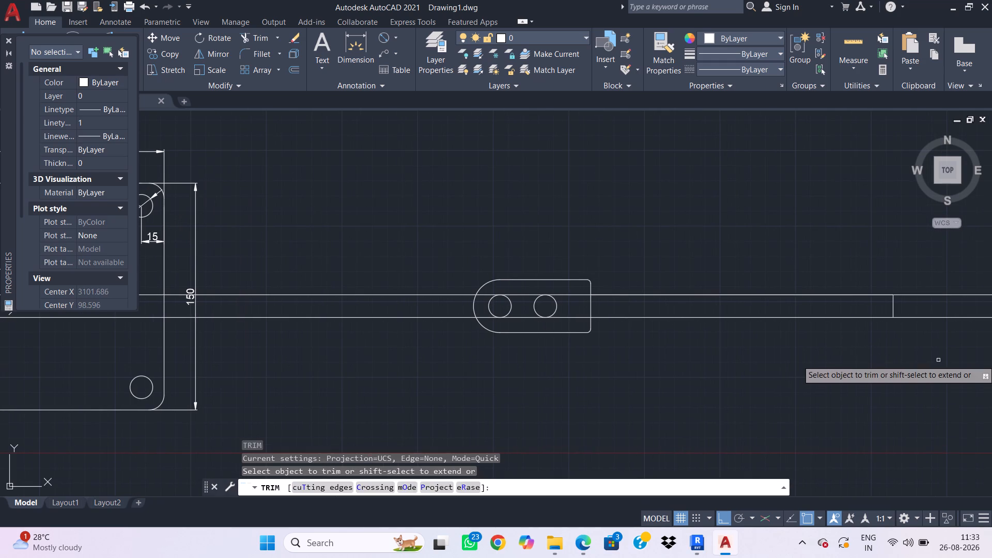
left_click_drag(960, 366, 958, 258)
left_click(437, 345)
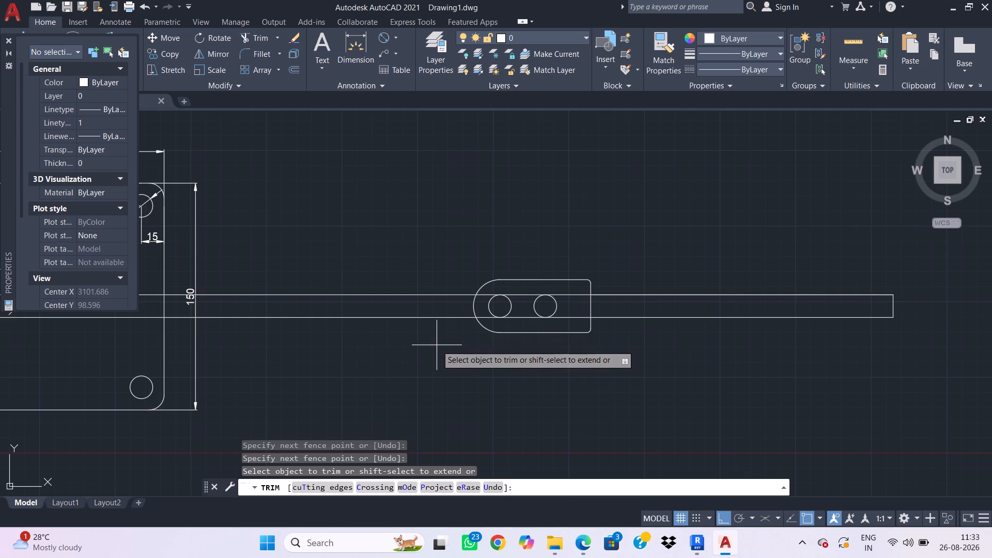
key("Escape")
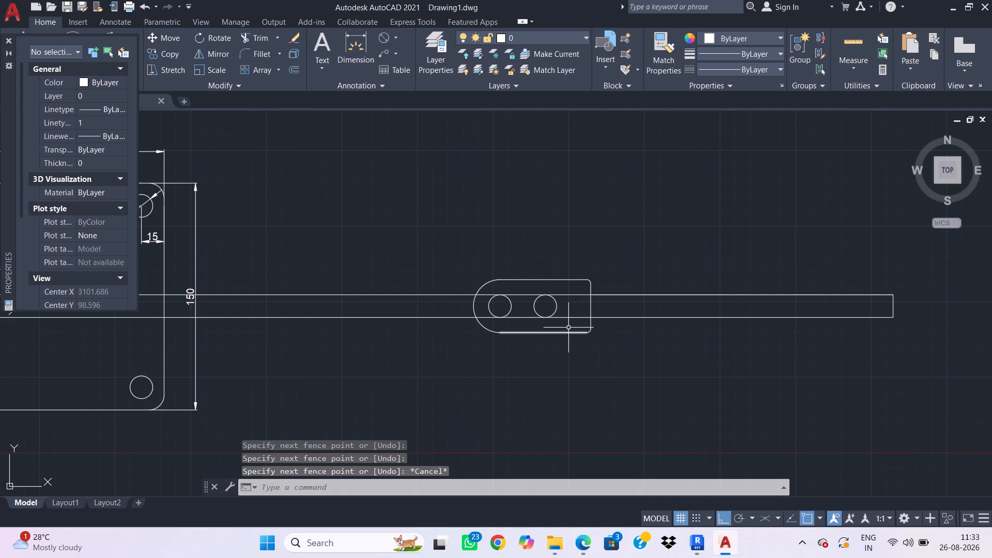
Trim both construction lines between the second hole and the link's square end.
key("space")
left_click_drag(576, 319, 577, 302)
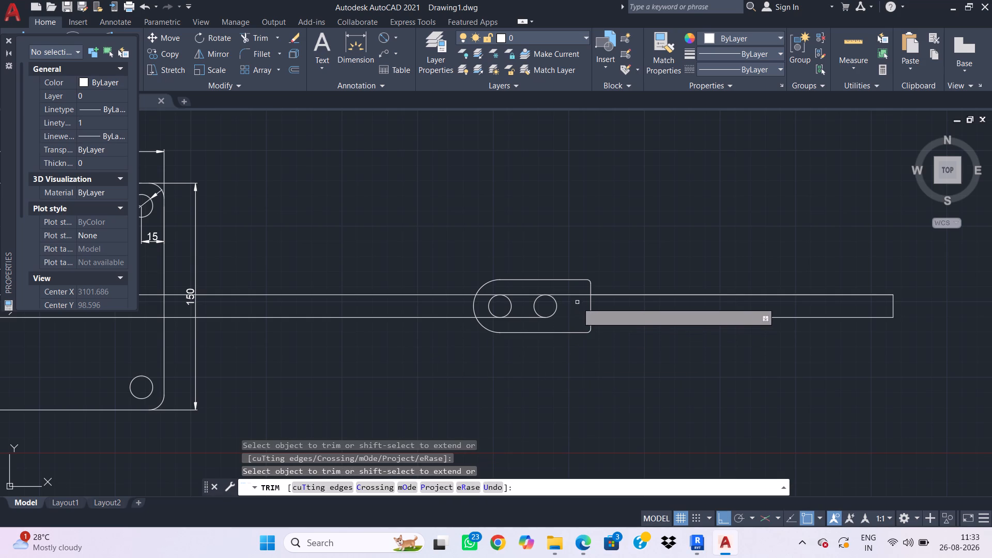
left_click_drag(577, 302, 580, 293)
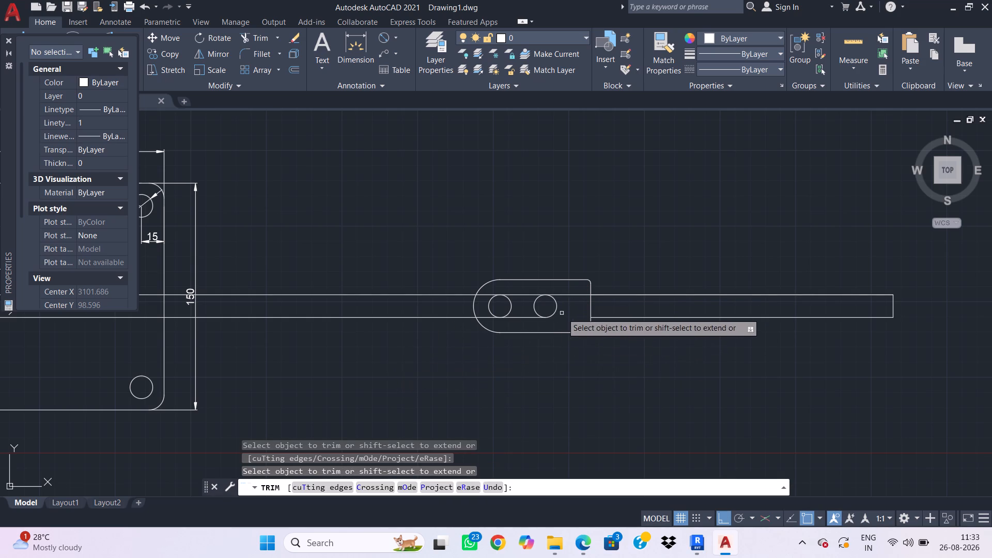
left_click_drag(568, 308, 568, 293)
key("Escape")
Erase the two leftover construction rays running from the second hole out past the rounded end.
left_click_drag(390, 358, 389, 344)
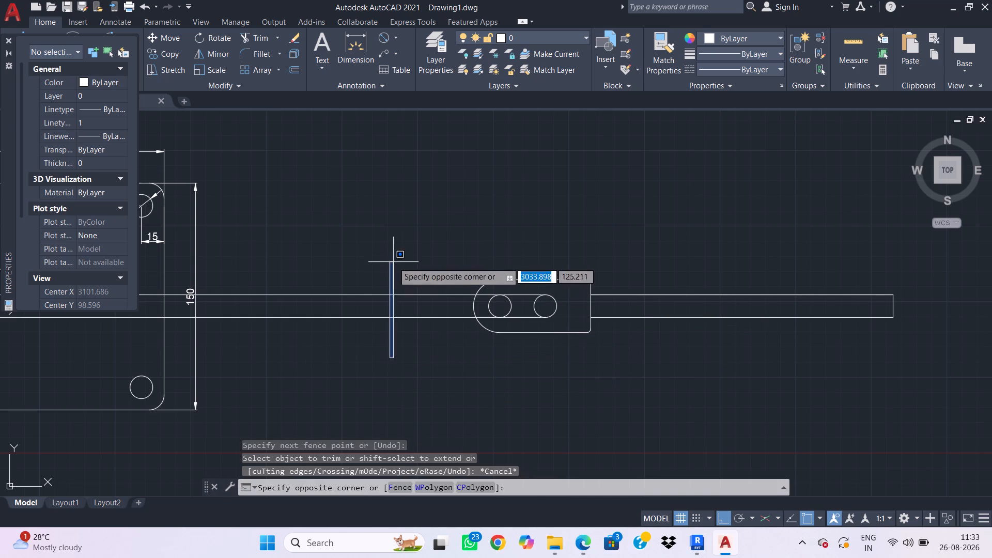
left_click(393, 262)
left_click_drag(396, 350, 395, 332)
left_click(382, 272)
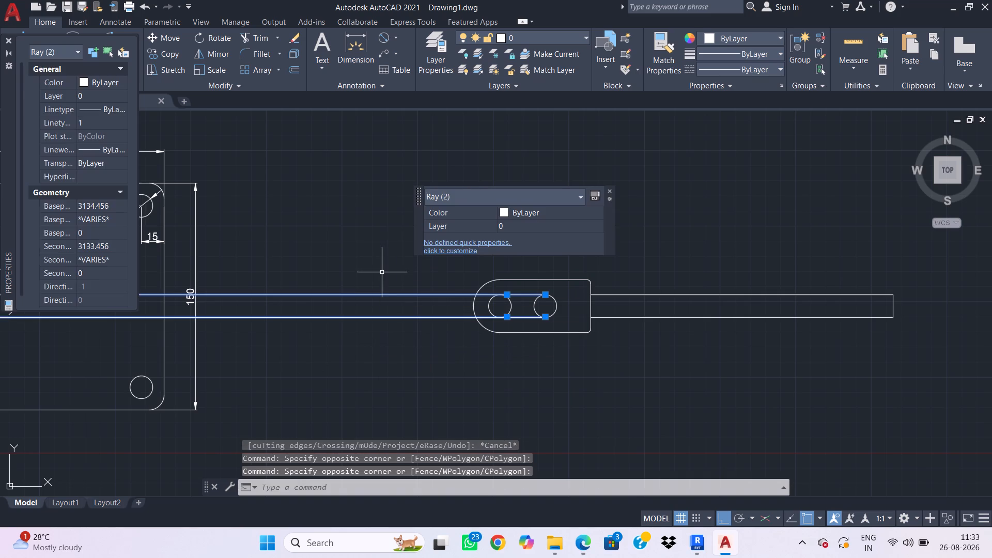
key("Delete")
Fillet the lower junction between the handle and the link's square end with a radius of 2.5.
scroll(596, 357, "down", 3)
scroll(780, 406, "up", 1)
scroll(599, 361, "up", 1)
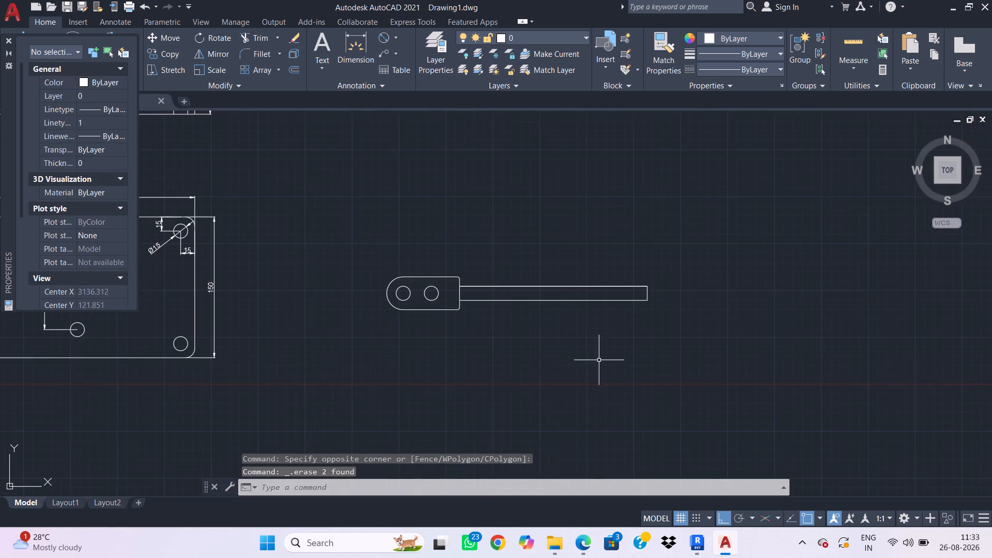
middle_click_drag(500, 365, 609, 343)
scroll(600, 306, "up", 2)
middle_click_drag(586, 290, 568, 301)
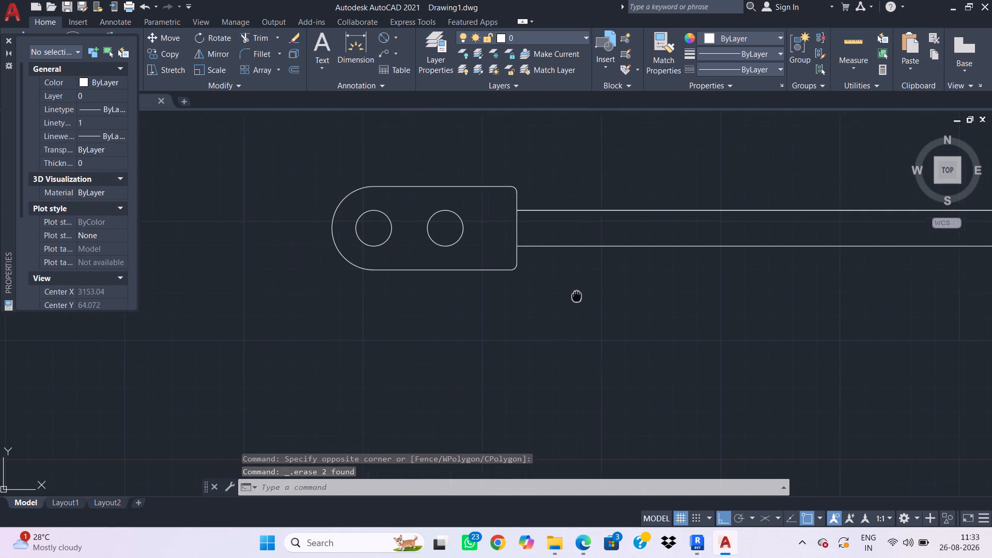
middle_click_drag(568, 301, 541, 317)
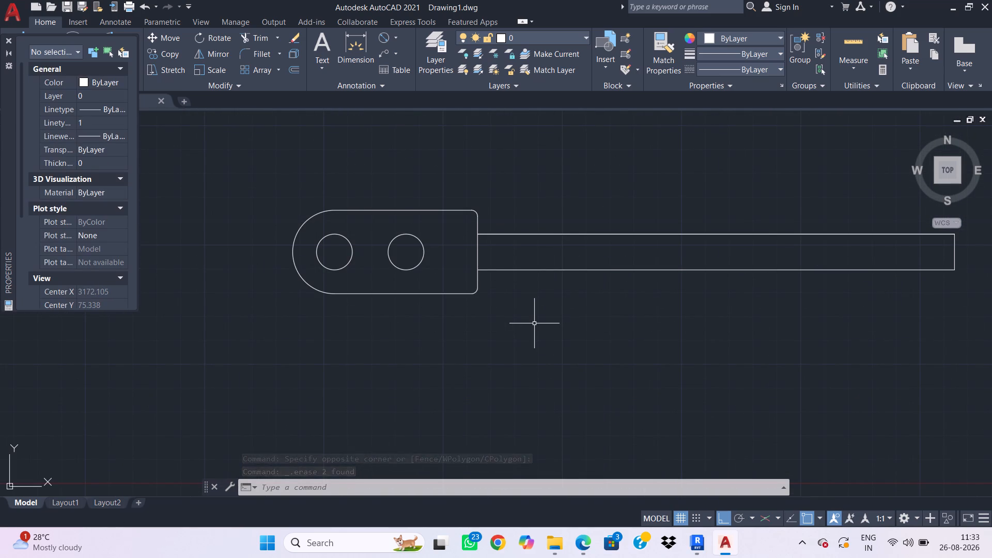
type("f r")
key("space")
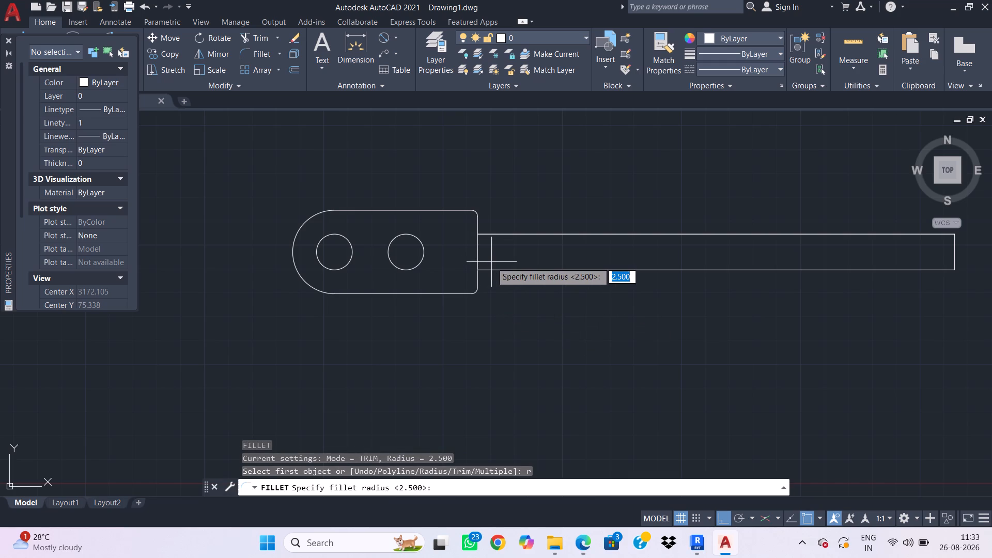
type("2.6")
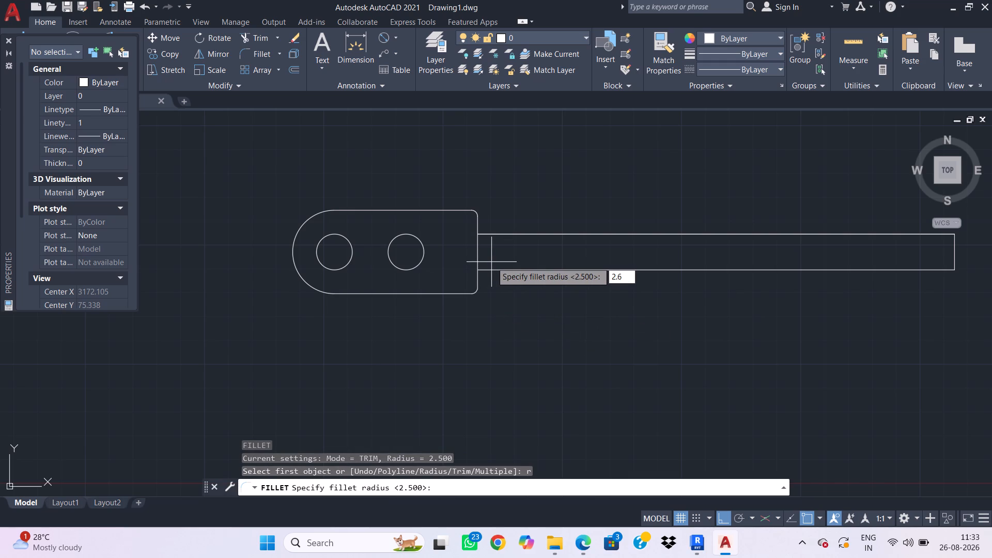
key("BackSpace")
key("5")
key("Return")
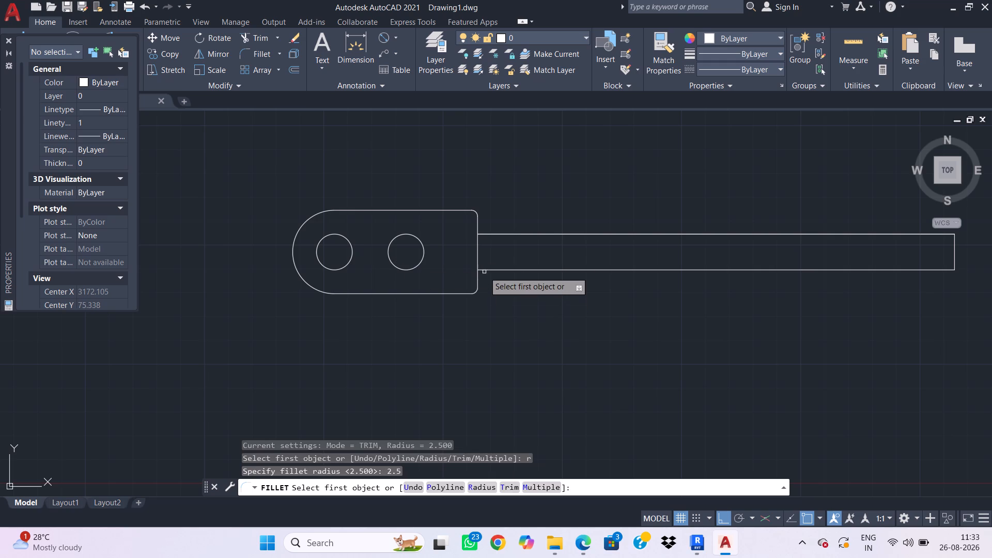
left_click(484, 270)
left_click(478, 276)
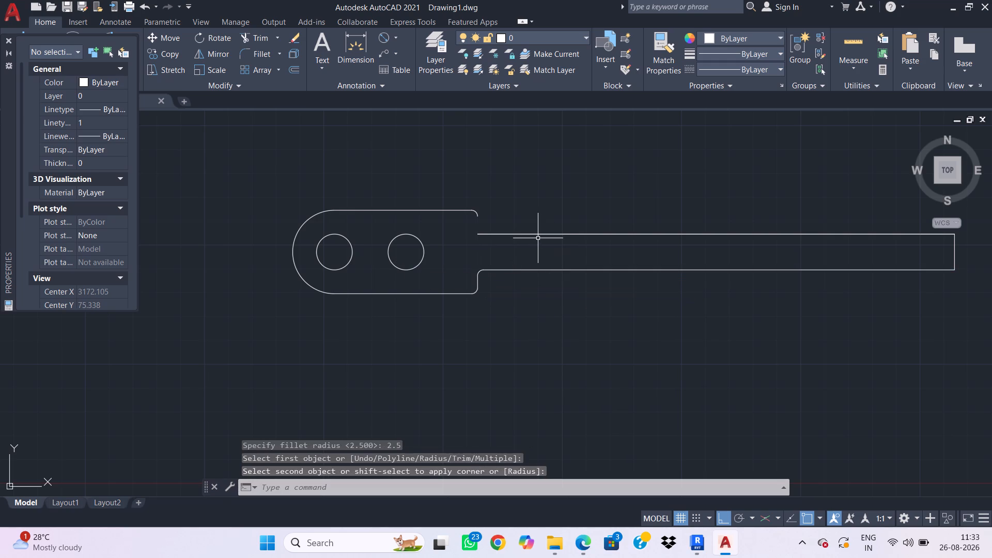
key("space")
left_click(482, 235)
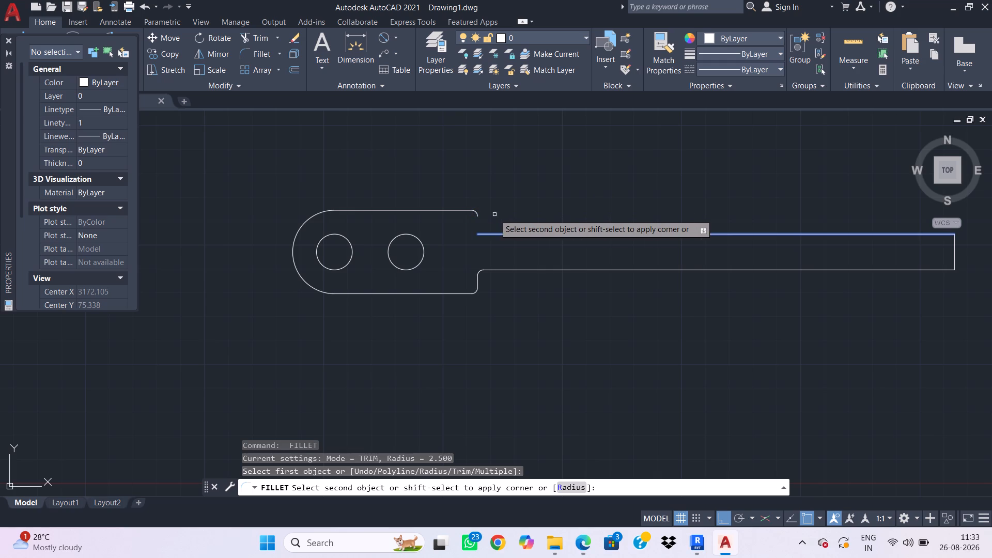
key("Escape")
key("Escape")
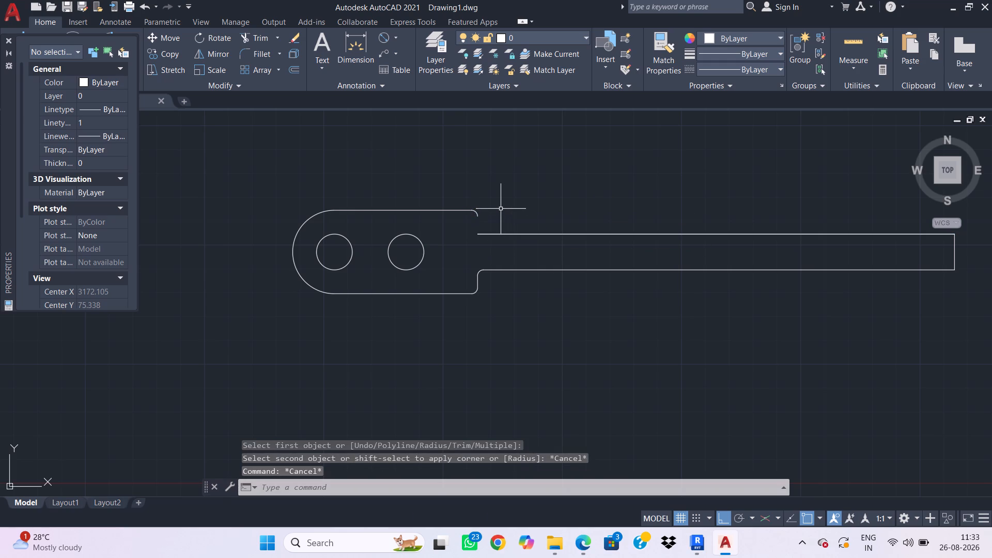
Draw a vertical line closing the link's square end, from the upper rounded corner down to the lower handle fillet.
key("l")
key("space")
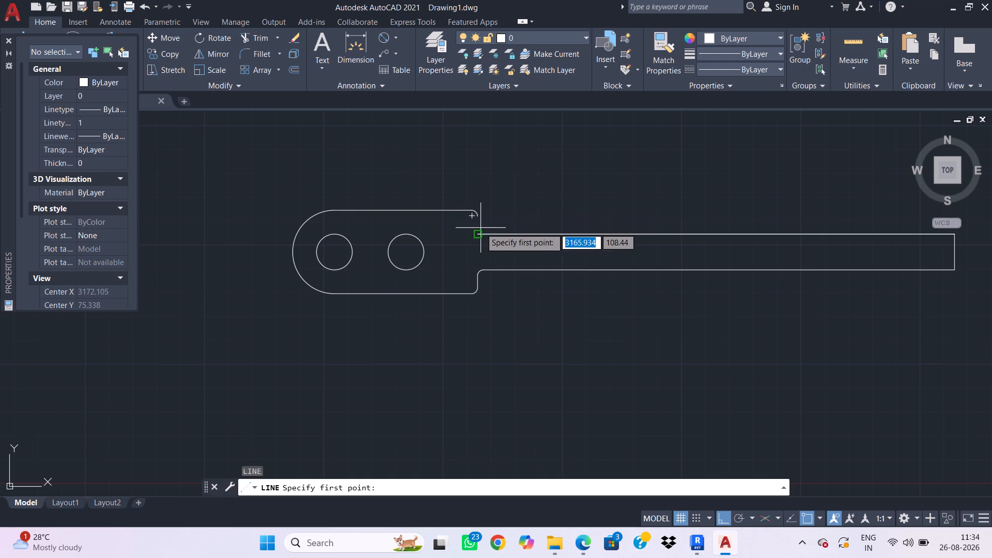
left_click(477, 215)
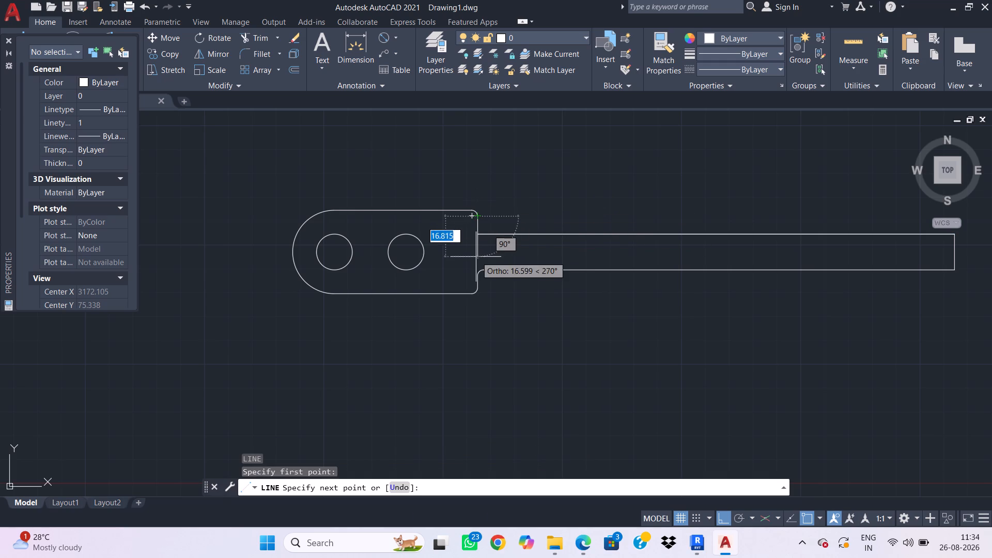
left_click(475, 279)
key("Escape")
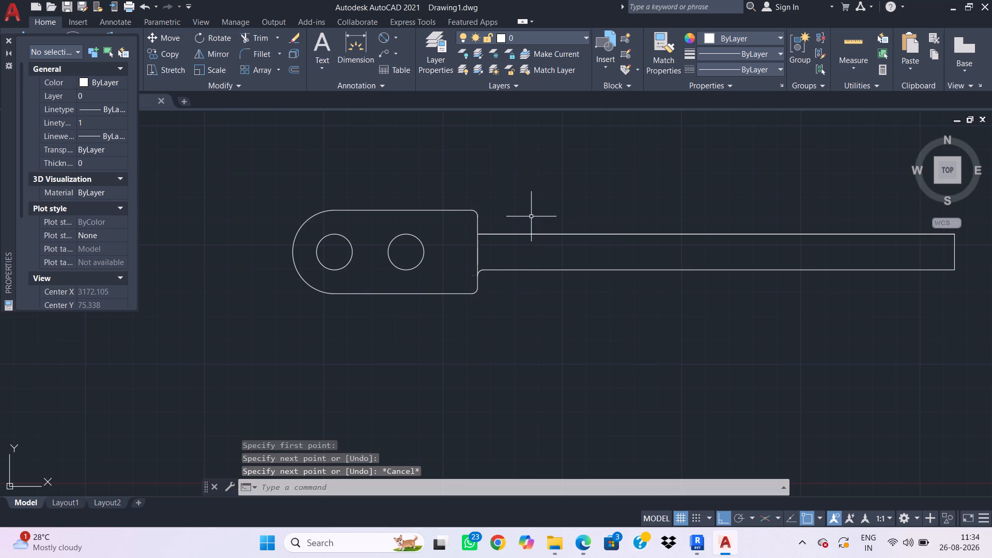
Fillet the upper junction between the link's square end and the handle with a radius of 2.5.
type("f r 2.5")
key("Return")
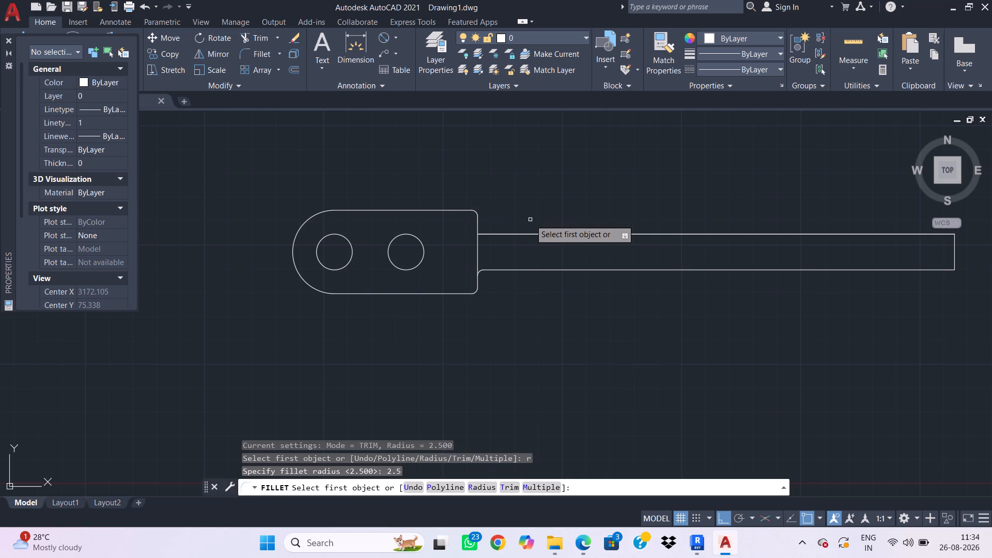
left_click(478, 222)
left_click(483, 233)
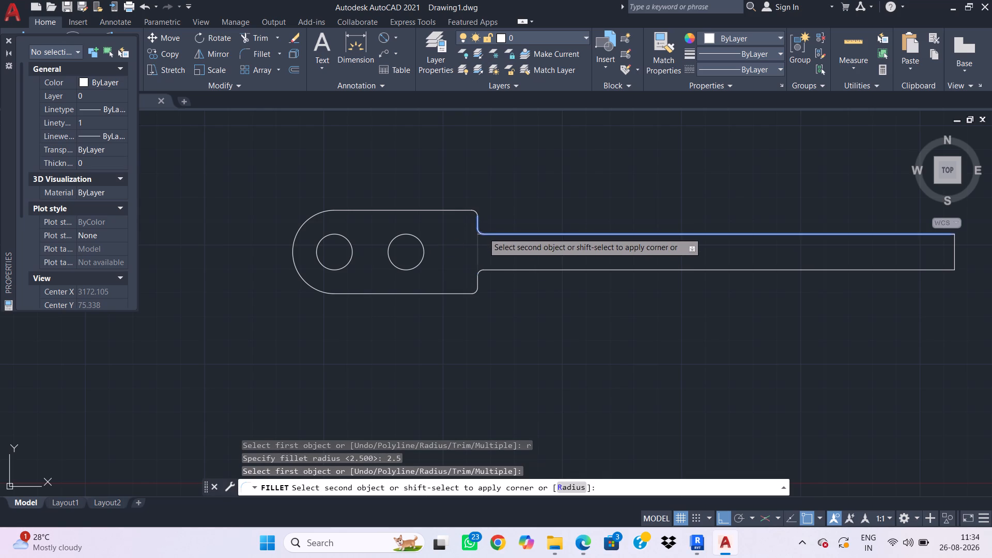
key("Escape")
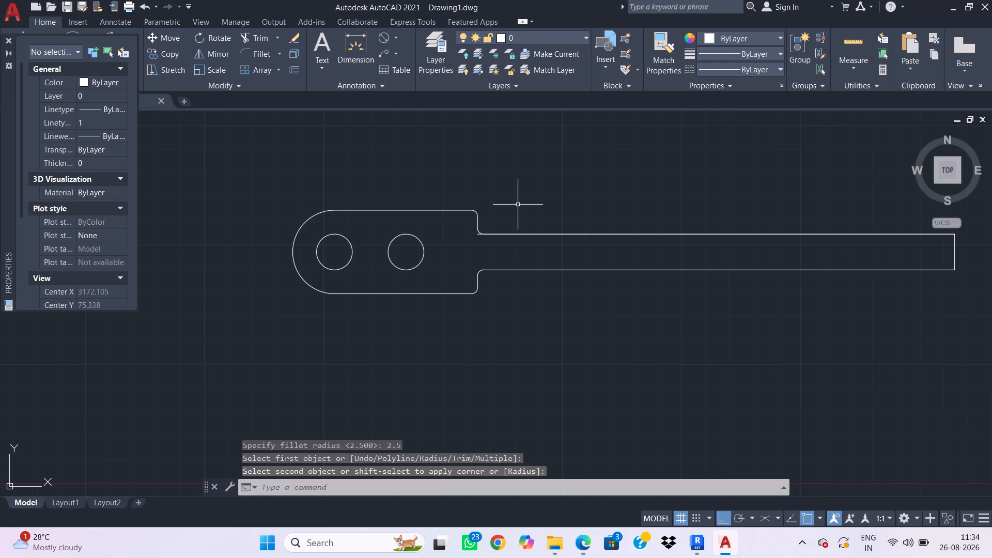
Draw a 25-long vertical line across the square end, from the upper rounded corner to the lower handle fillet.
type("l")
key("space")
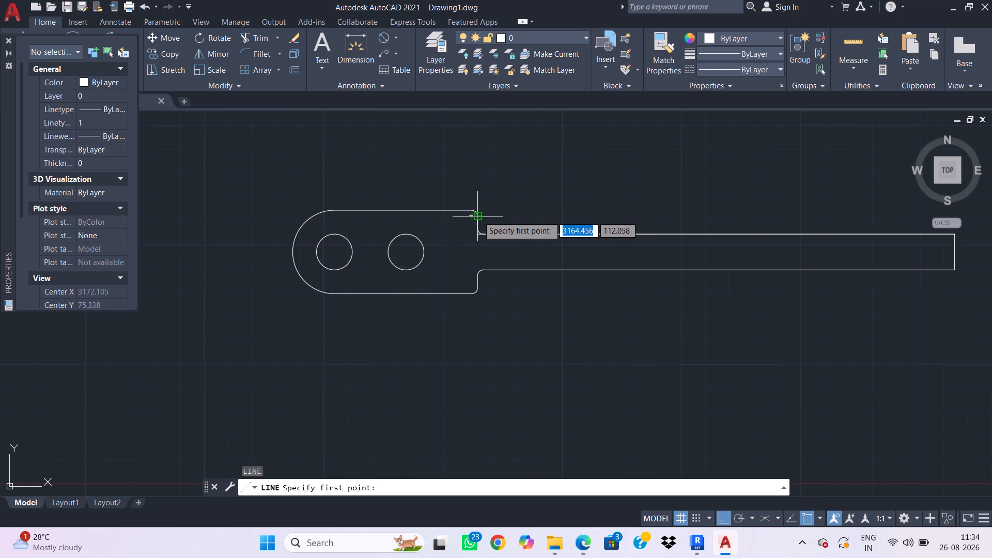
left_click(478, 216)
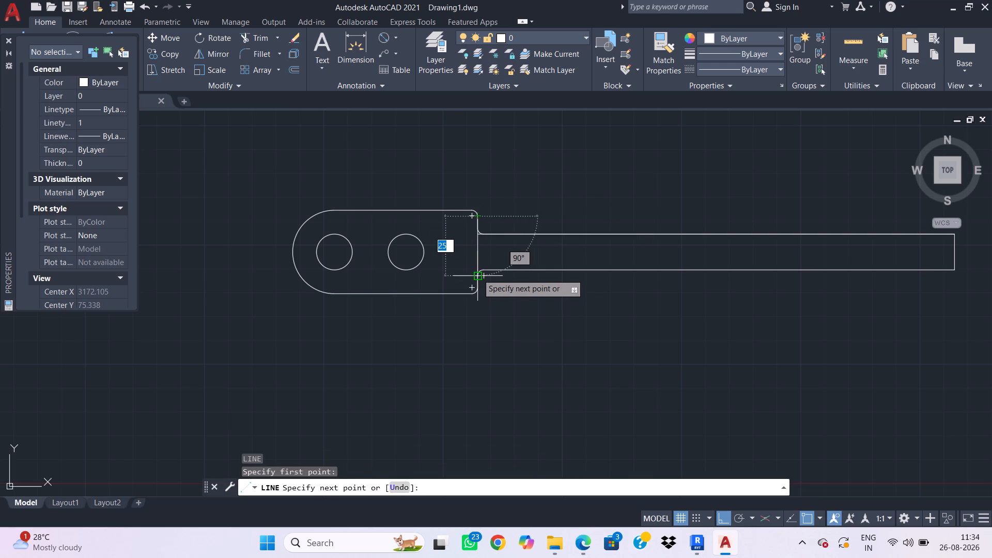
left_click(477, 274)
key("Escape")
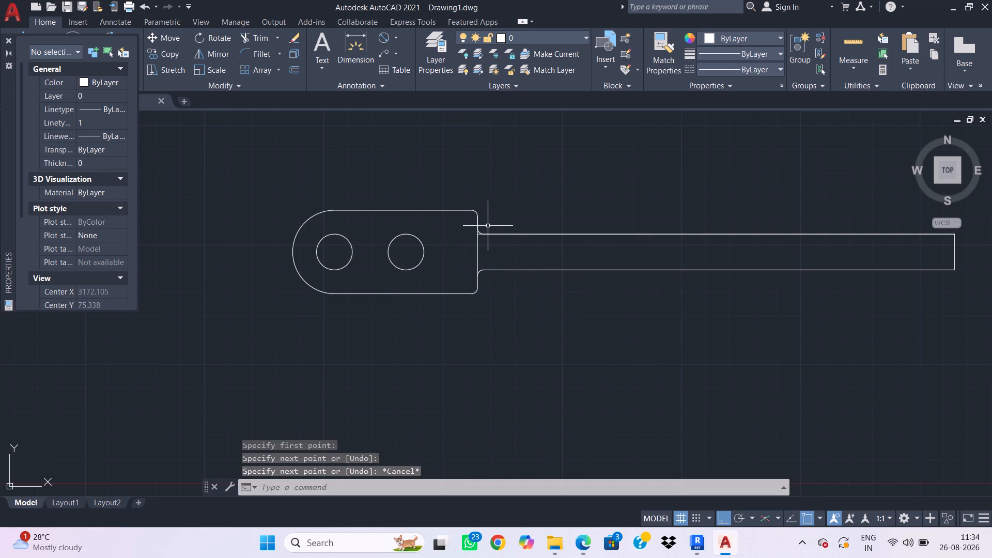
Trim the short stub of the handle's upper line between the square end and the upper fillet.
key("r")
key("Escape")
key("t")
type("r")
key("space")
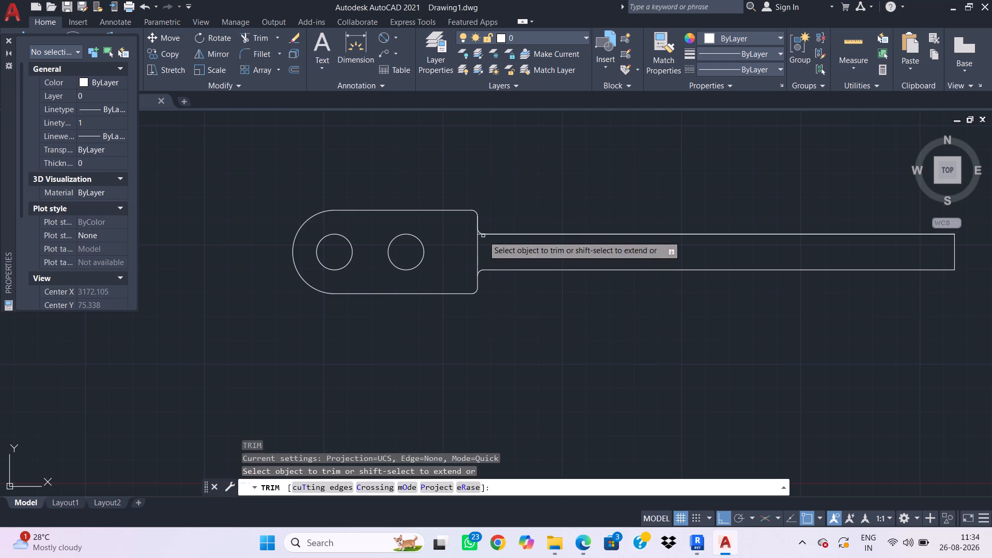
scroll(483, 236, "up", 2)
left_click(466, 232)
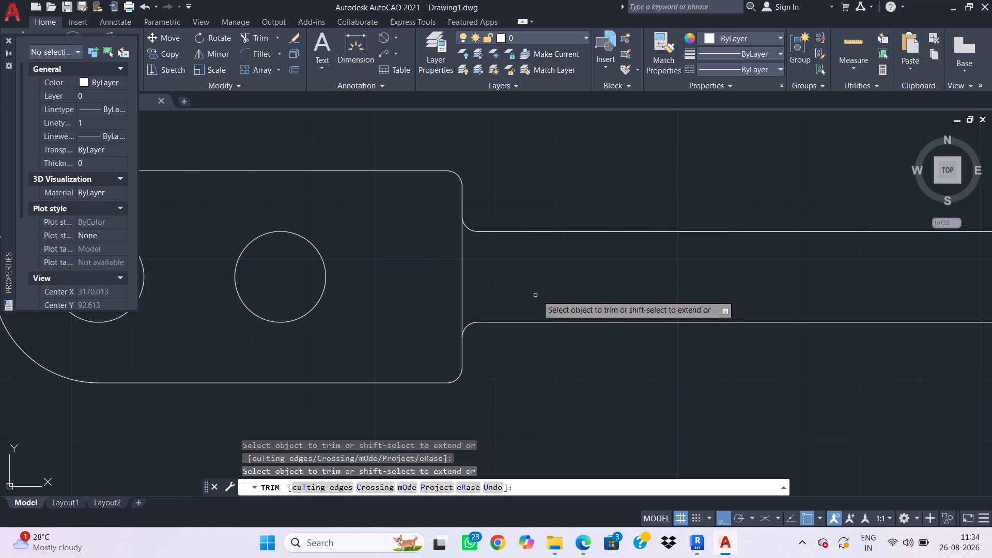
scroll(548, 277, "down", 1)
key("Escape")
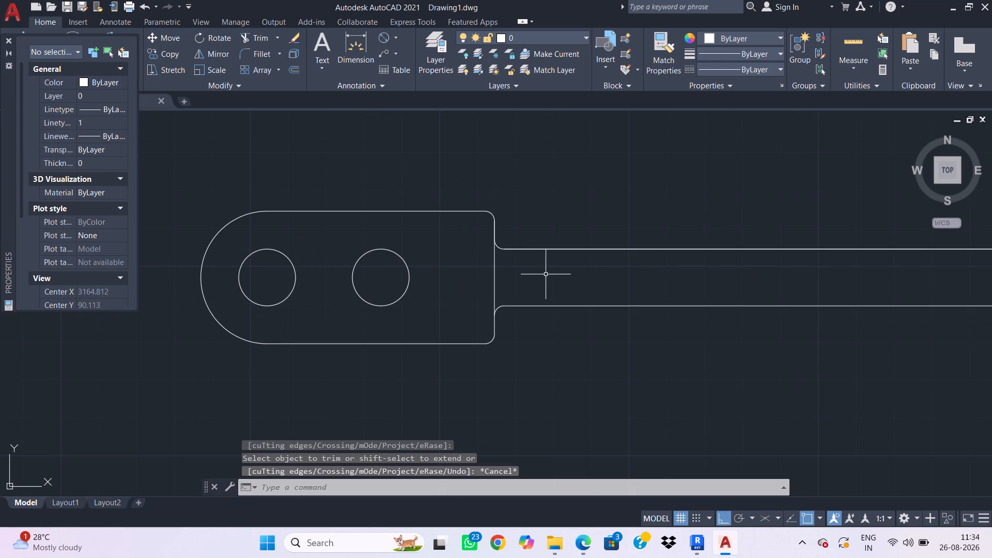
Add diameter dimensions to the link's rounded end and to both of its holes.
scroll(531, 276, "down", 1)
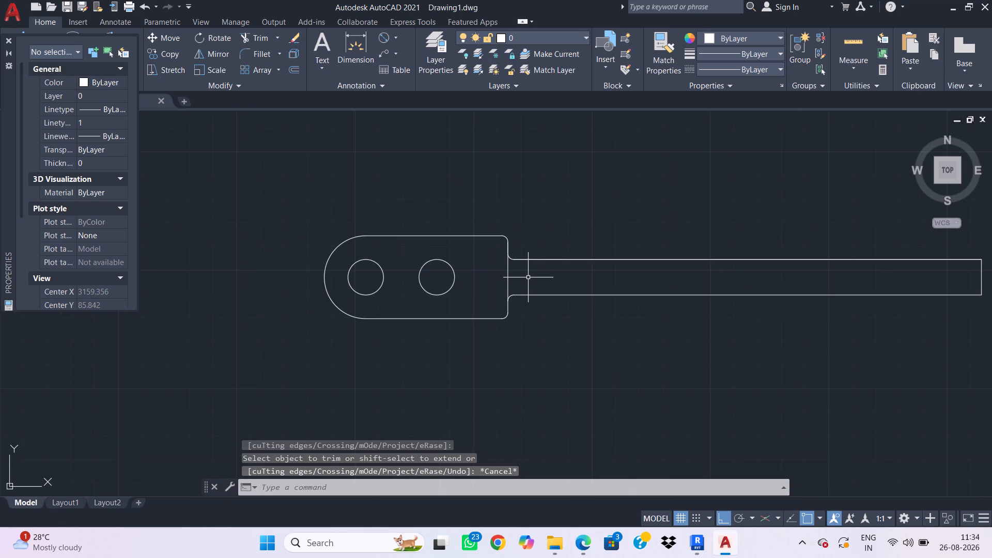
middle_click_drag(519, 340, 554, 296)
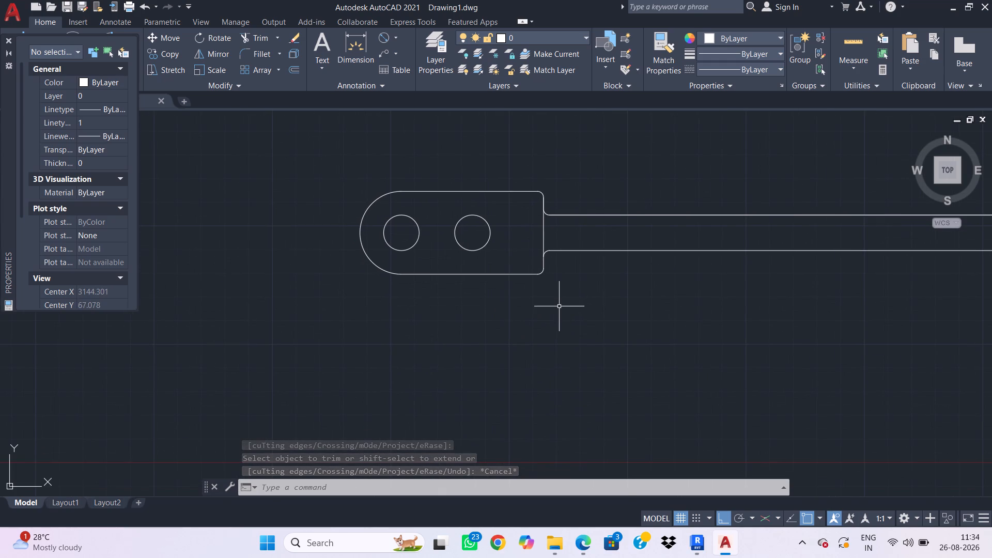
key("Escape")
key("Escape")
key("Escape")
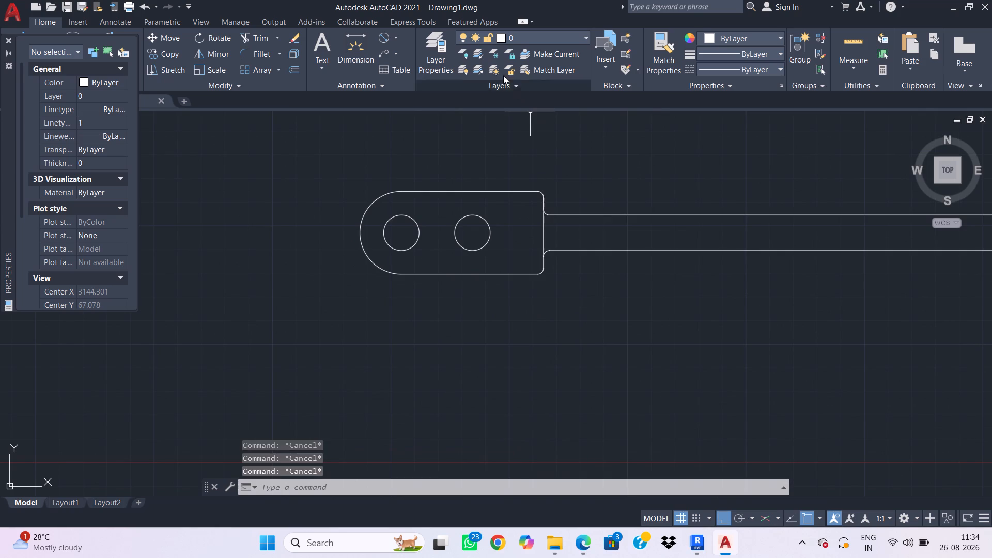
left_click(385, 38)
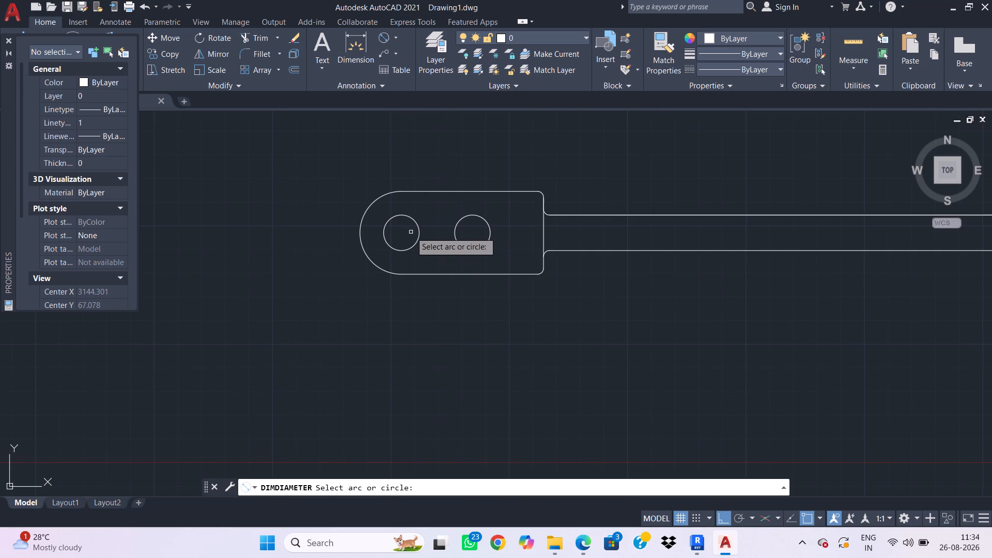
left_click(361, 234)
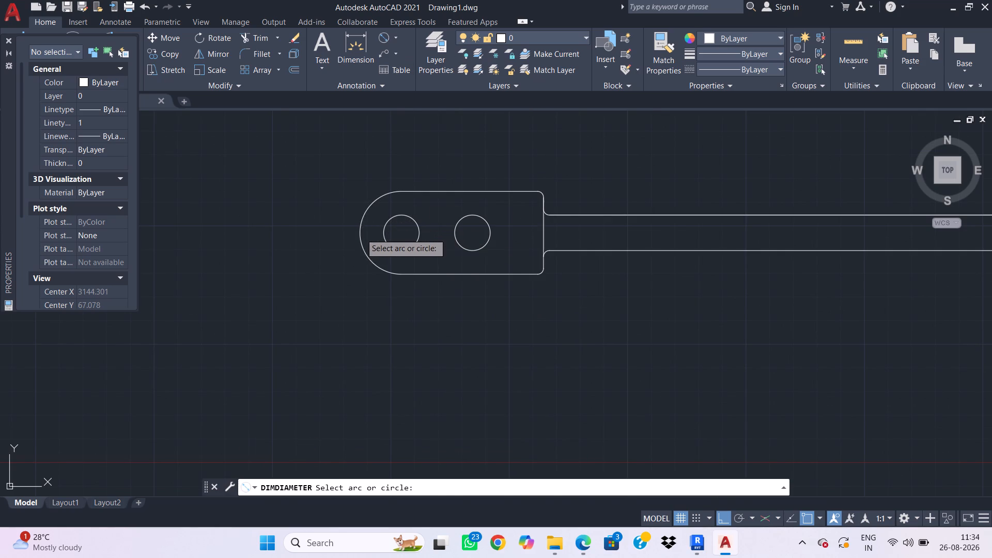
left_click(352, 196)
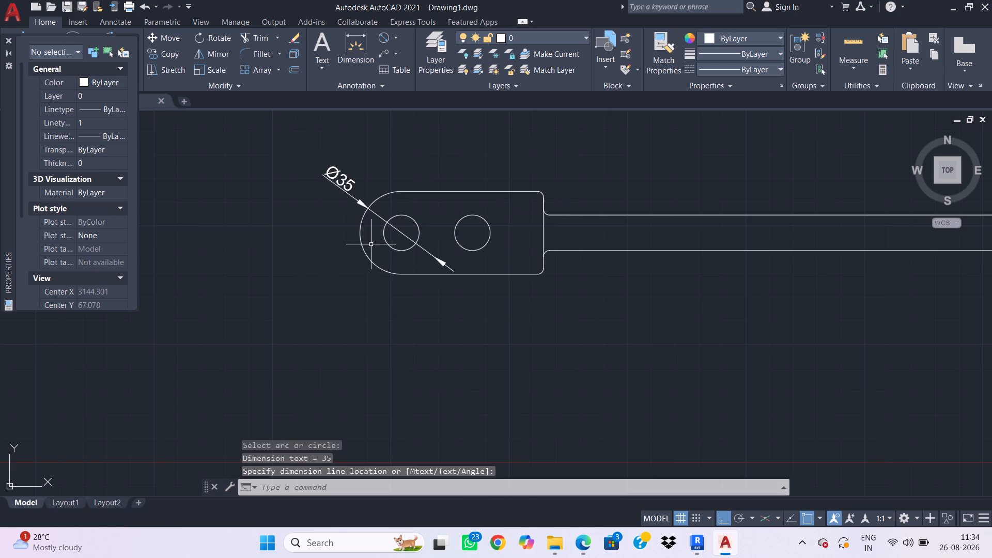
key("space")
left_click(403, 250)
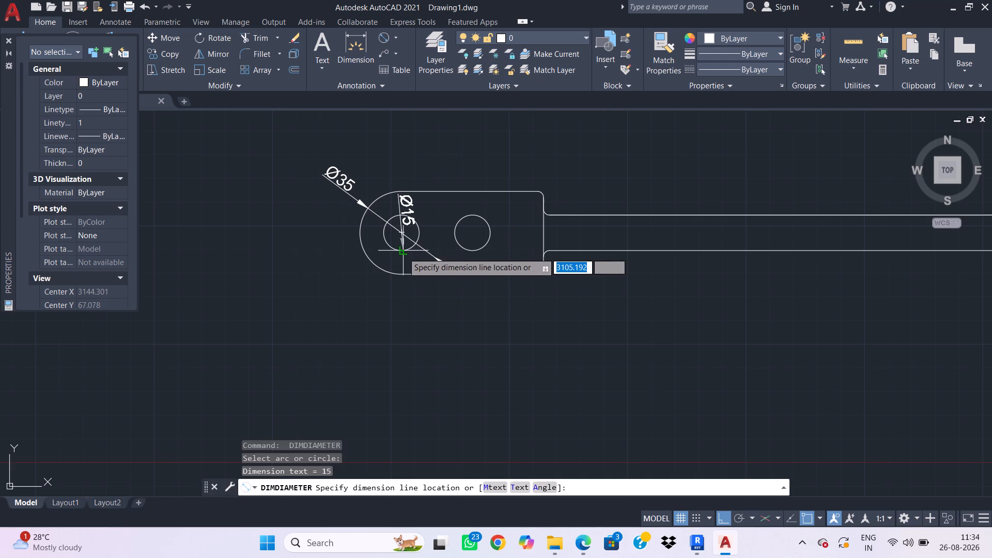
left_click(427, 301)
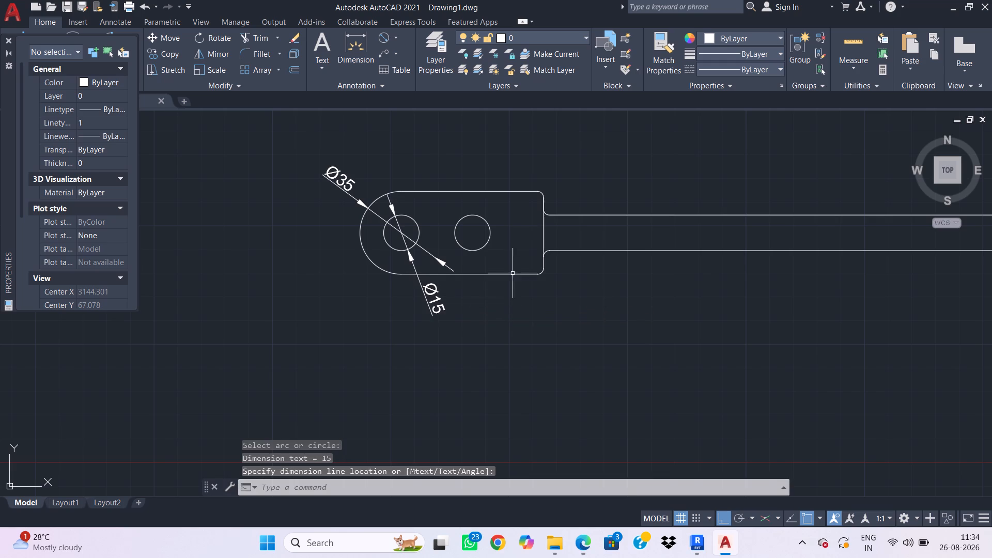
key("space")
left_click(490, 240)
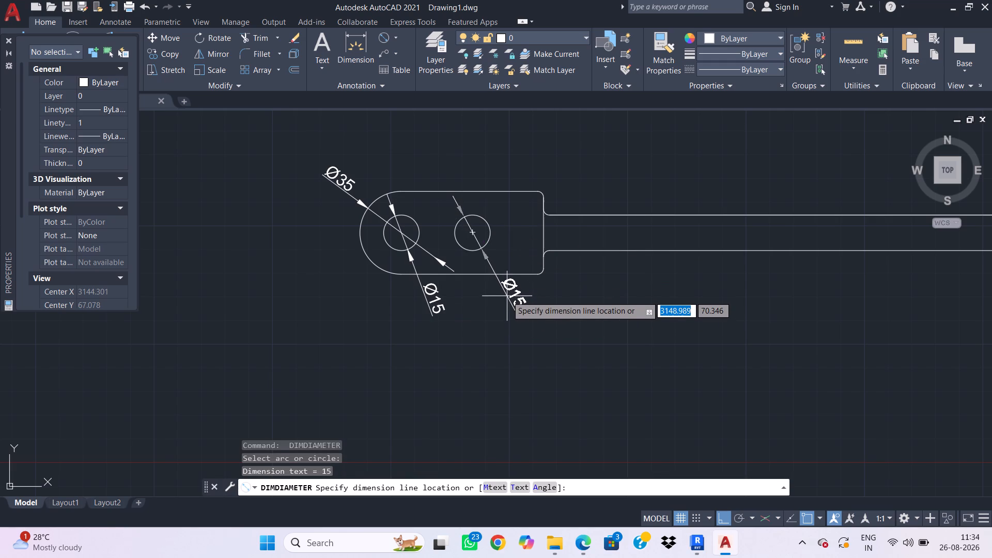
left_click(507, 296)
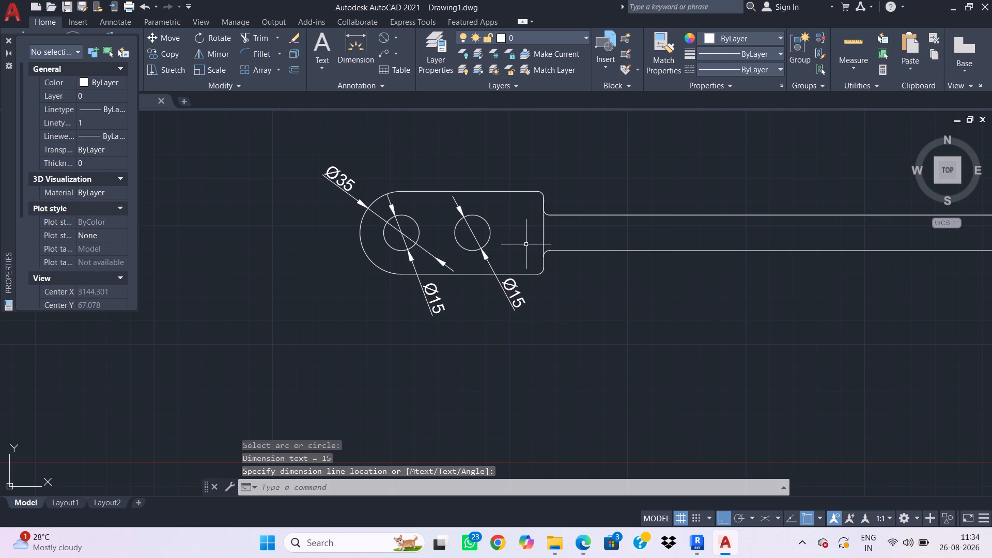
Add radius dimensions to the square end's lower rounded corner and to the lower fillet where the handle begins.
left_click(400, 33)
left_click(397, 36)
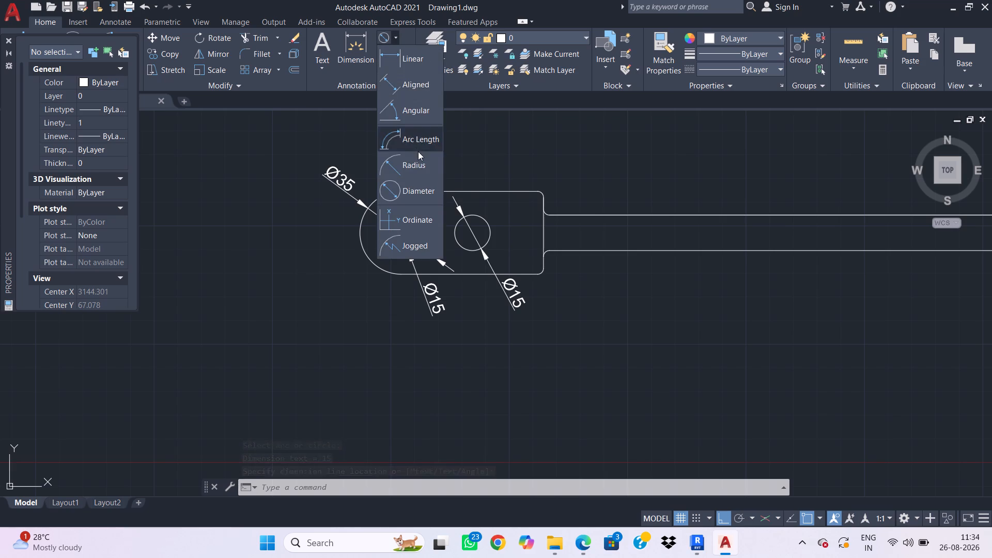
left_click(420, 160)
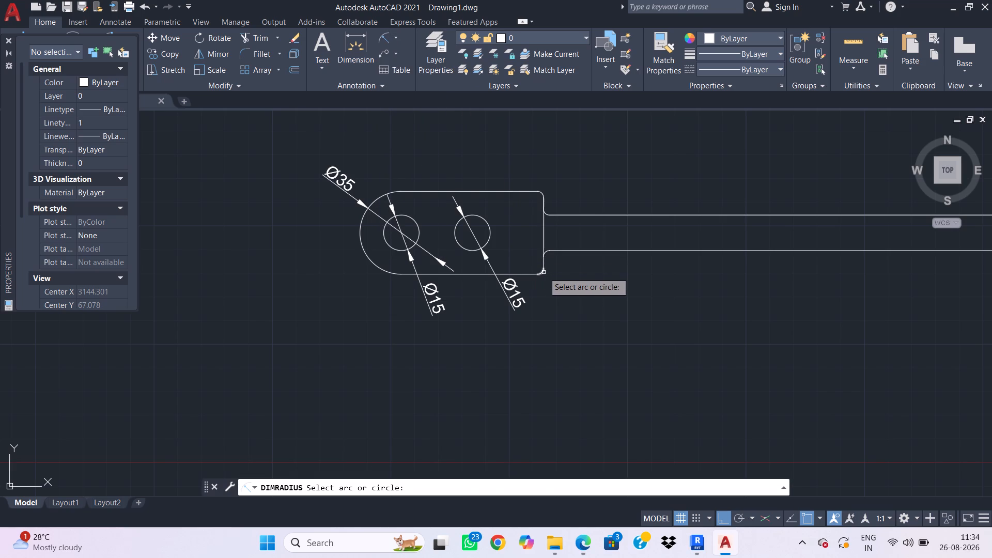
left_click(543, 272)
left_click(559, 286)
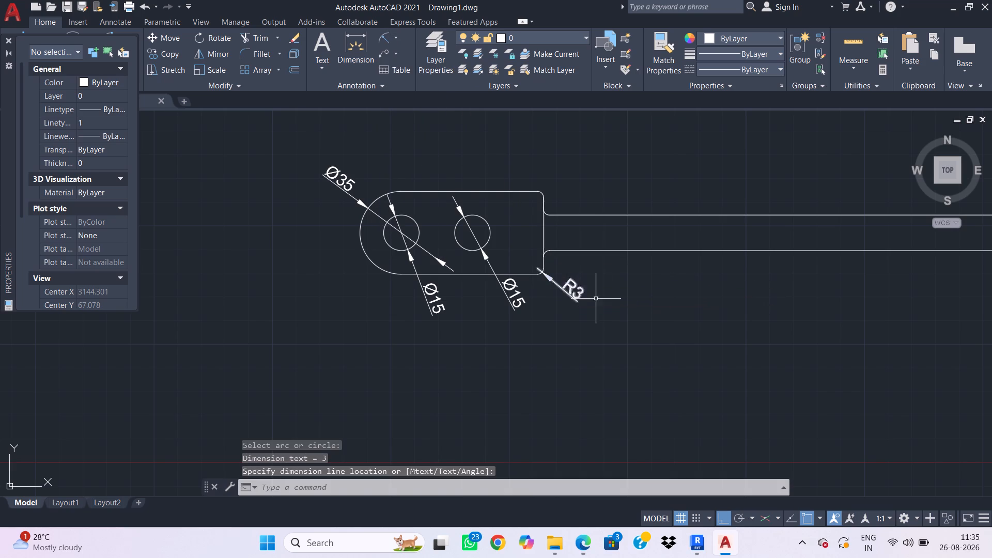
key("space")
left_click(546, 251)
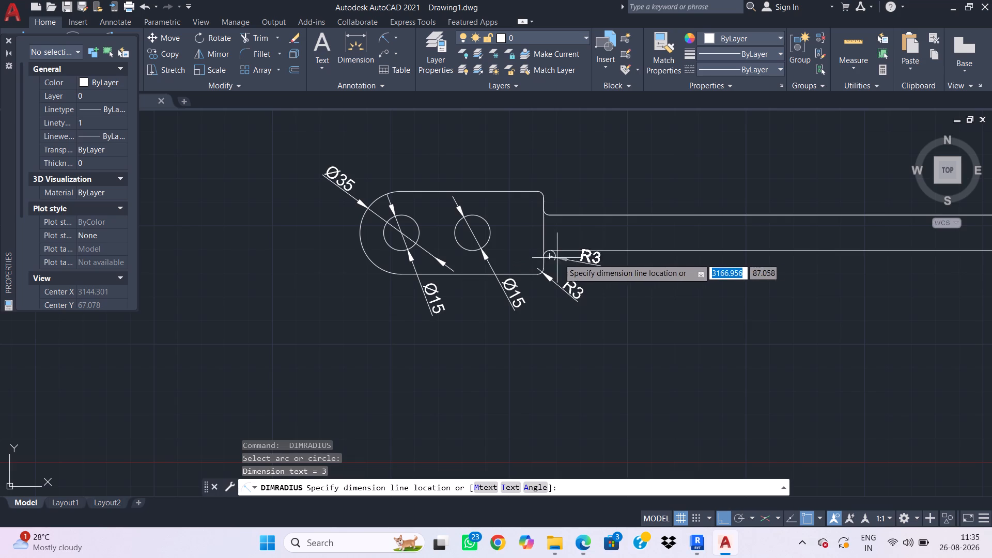
left_click(578, 270)
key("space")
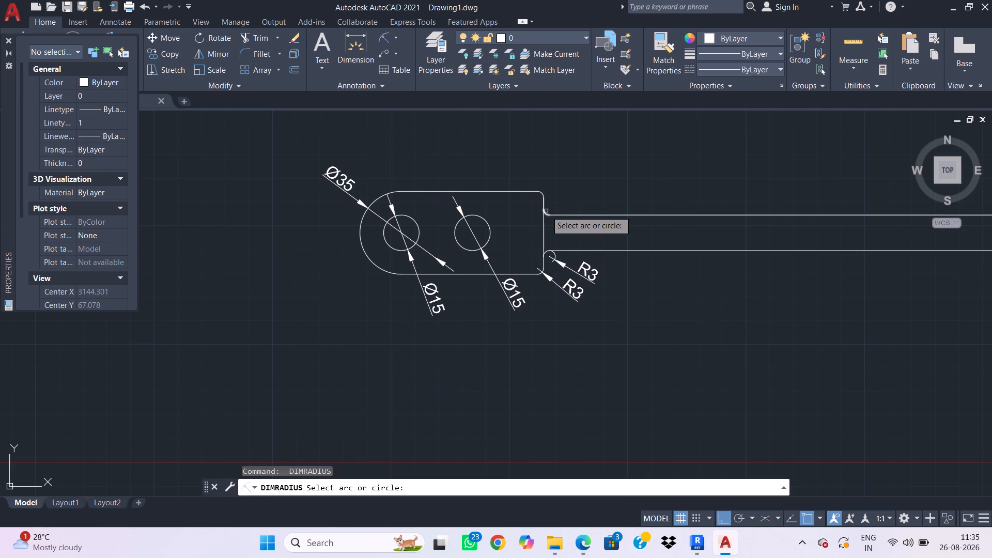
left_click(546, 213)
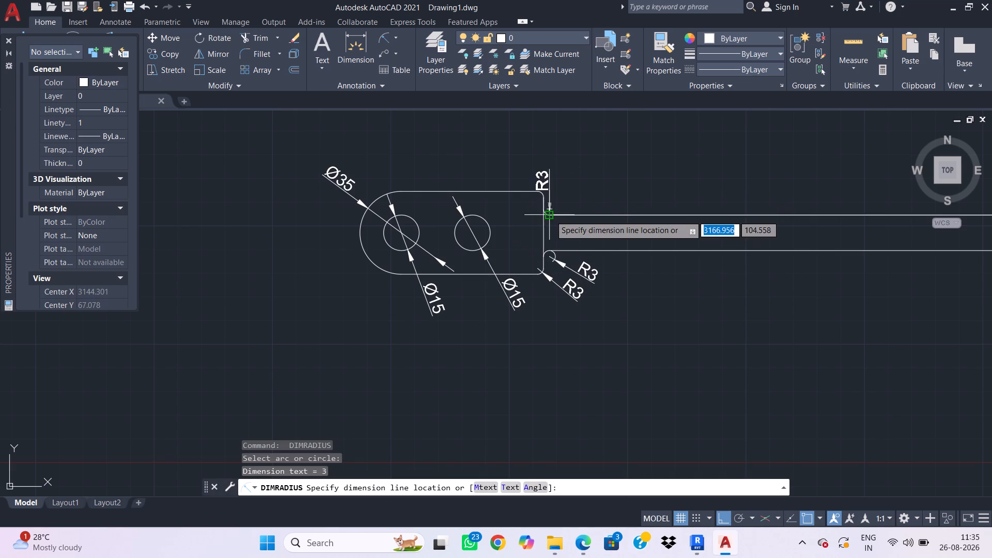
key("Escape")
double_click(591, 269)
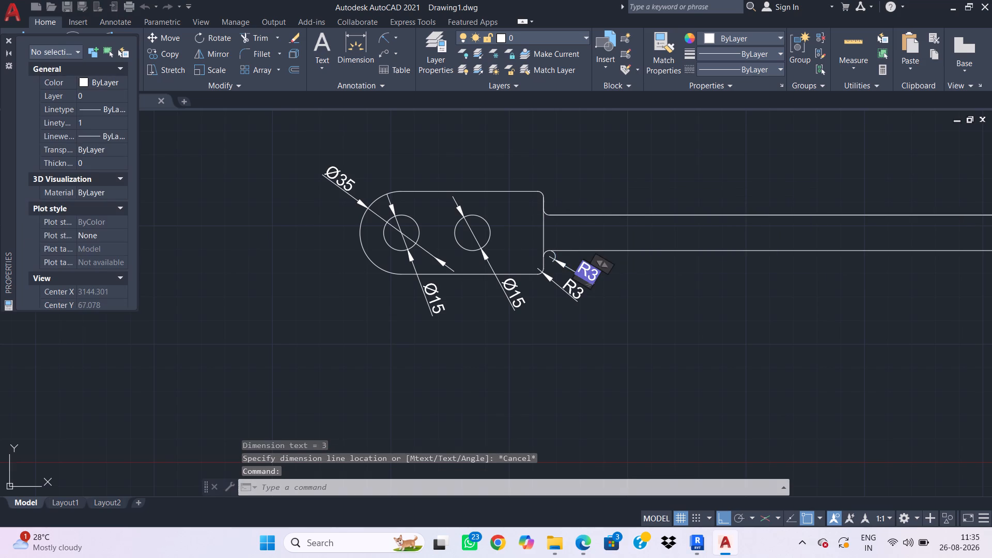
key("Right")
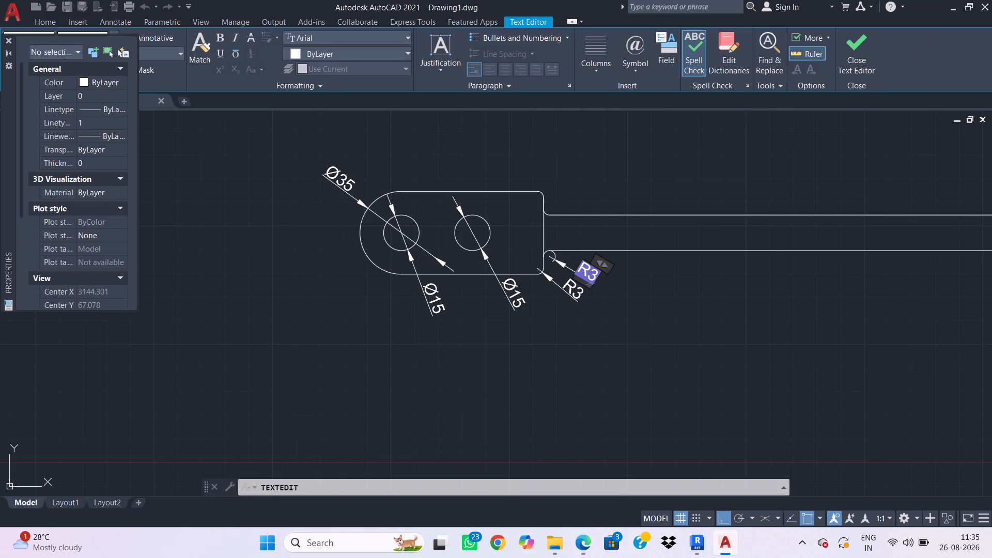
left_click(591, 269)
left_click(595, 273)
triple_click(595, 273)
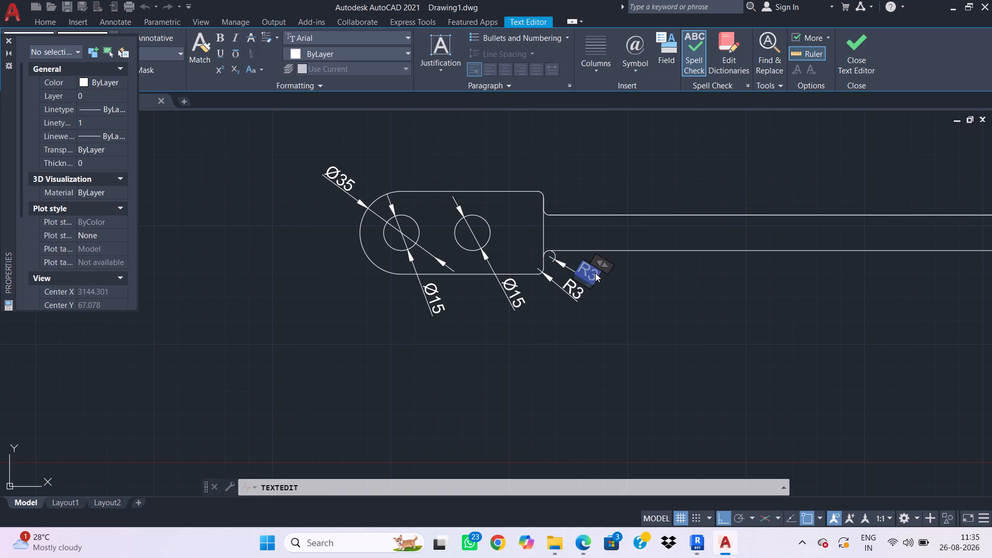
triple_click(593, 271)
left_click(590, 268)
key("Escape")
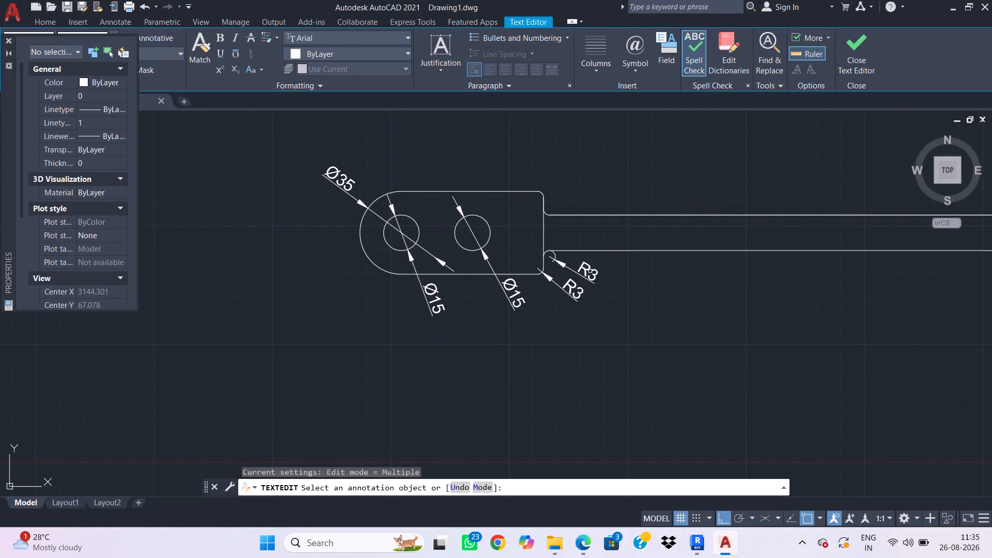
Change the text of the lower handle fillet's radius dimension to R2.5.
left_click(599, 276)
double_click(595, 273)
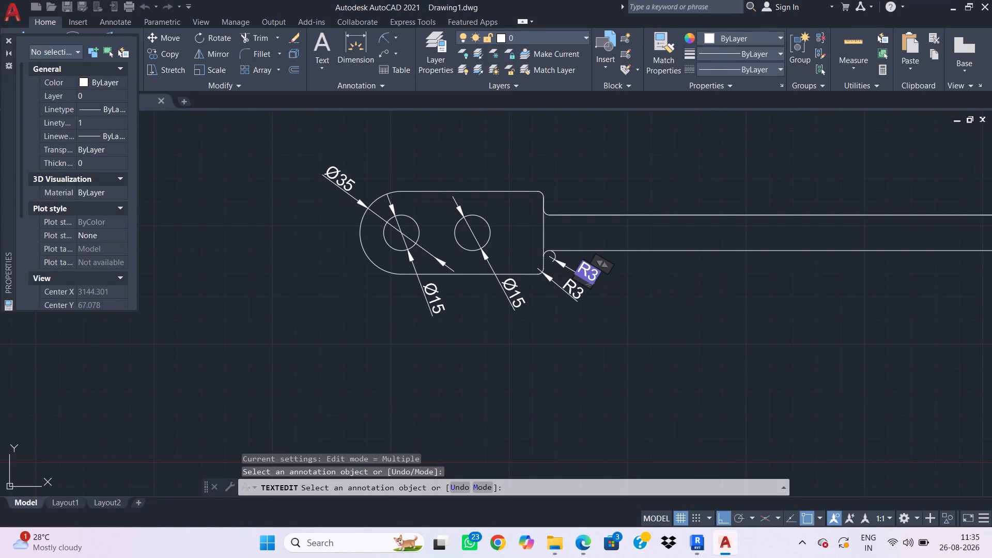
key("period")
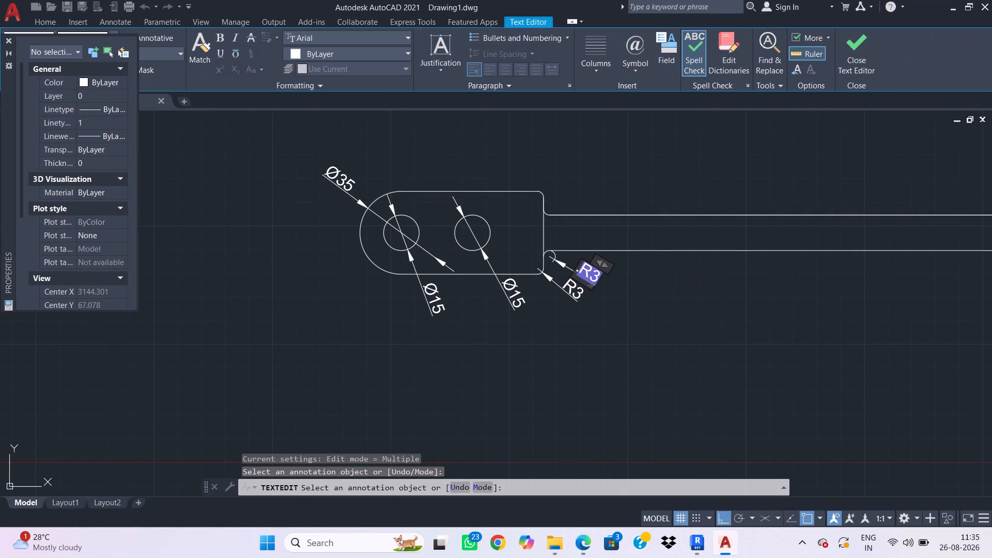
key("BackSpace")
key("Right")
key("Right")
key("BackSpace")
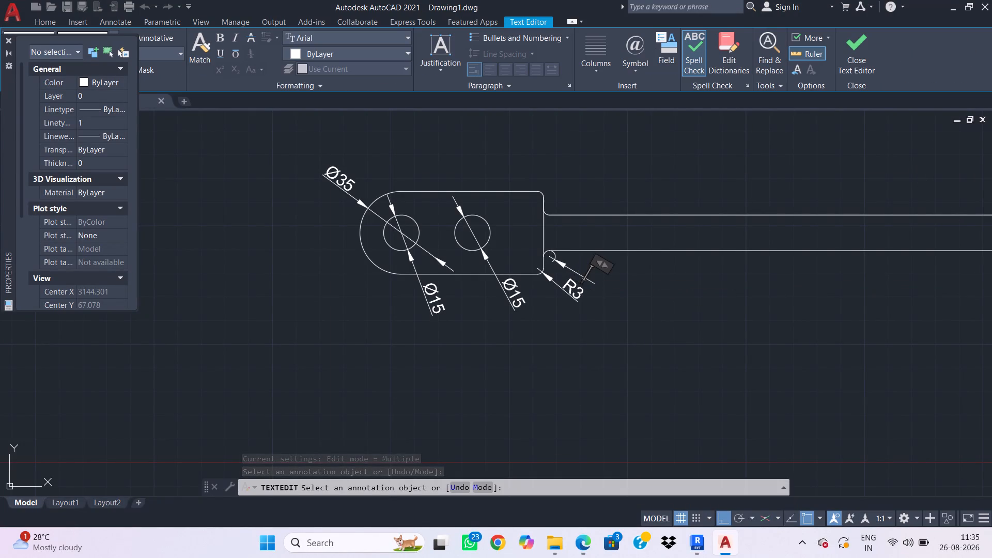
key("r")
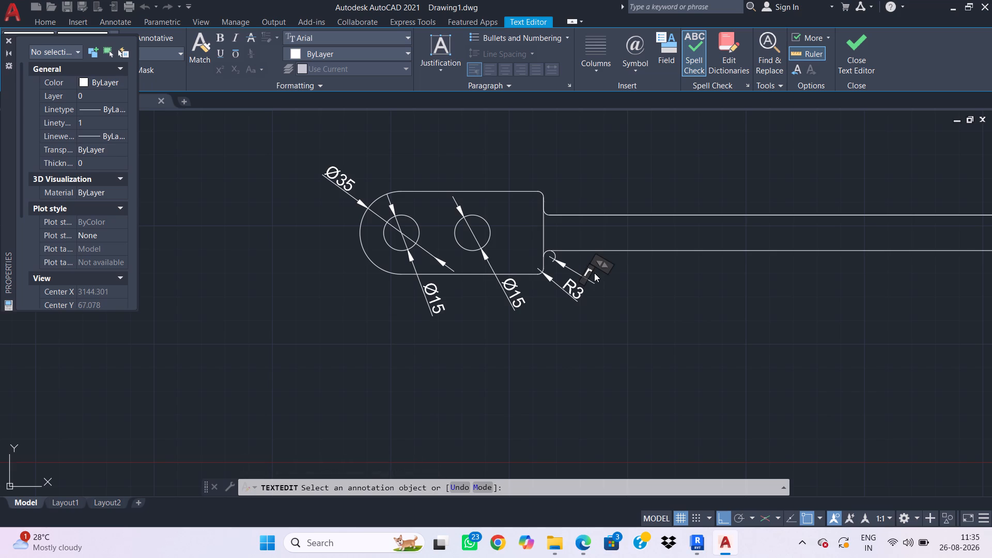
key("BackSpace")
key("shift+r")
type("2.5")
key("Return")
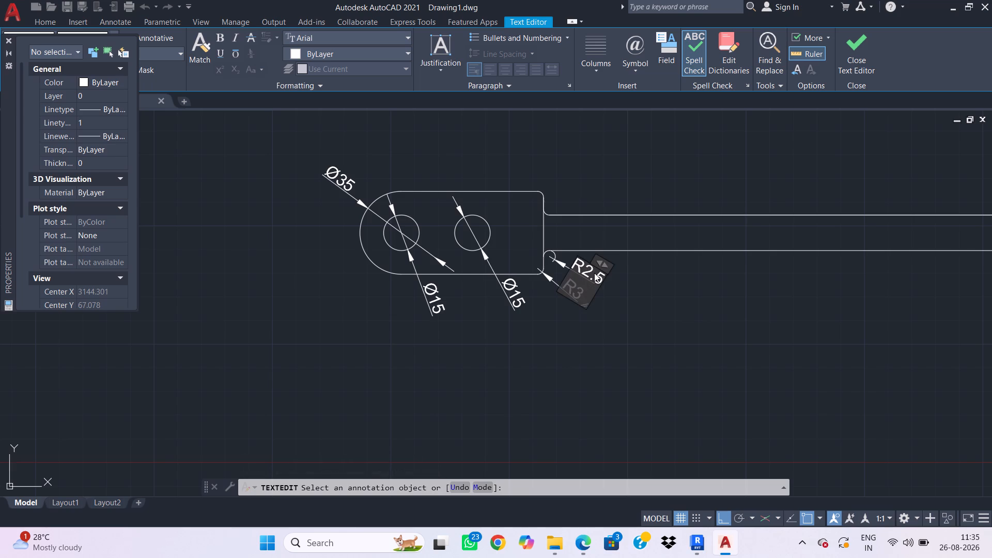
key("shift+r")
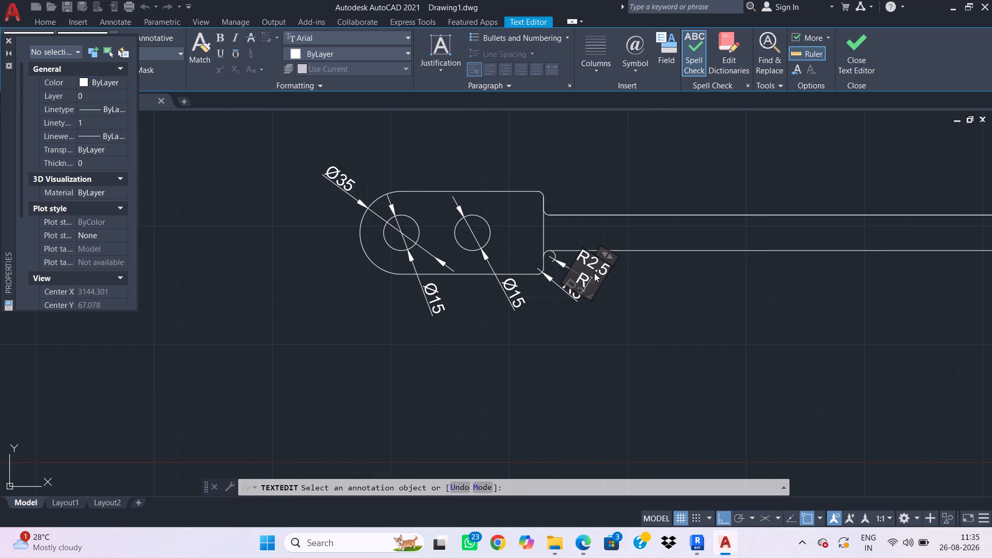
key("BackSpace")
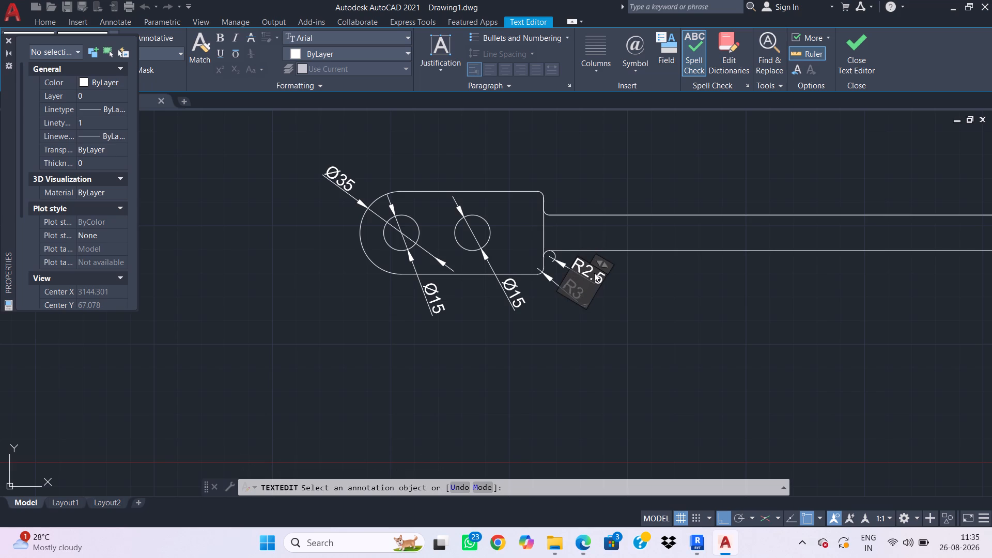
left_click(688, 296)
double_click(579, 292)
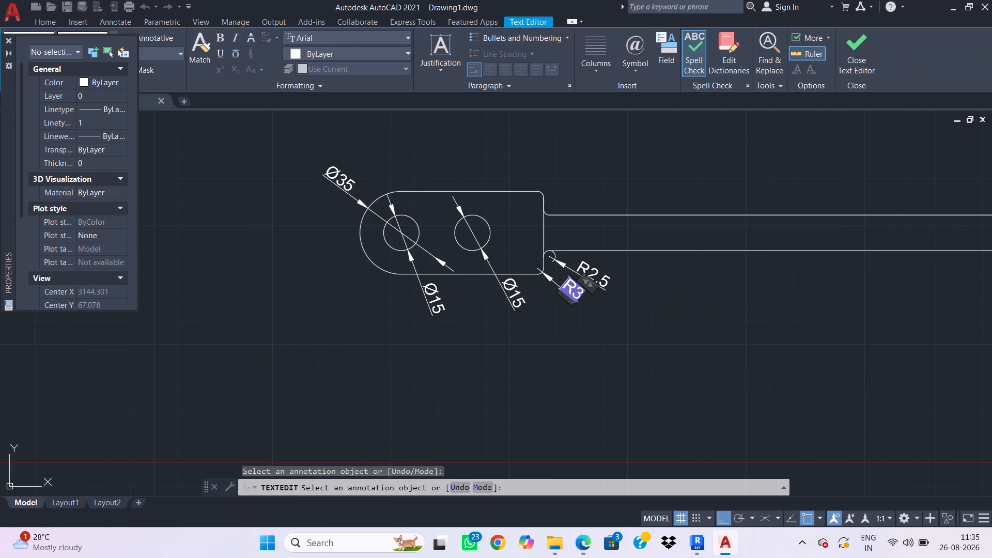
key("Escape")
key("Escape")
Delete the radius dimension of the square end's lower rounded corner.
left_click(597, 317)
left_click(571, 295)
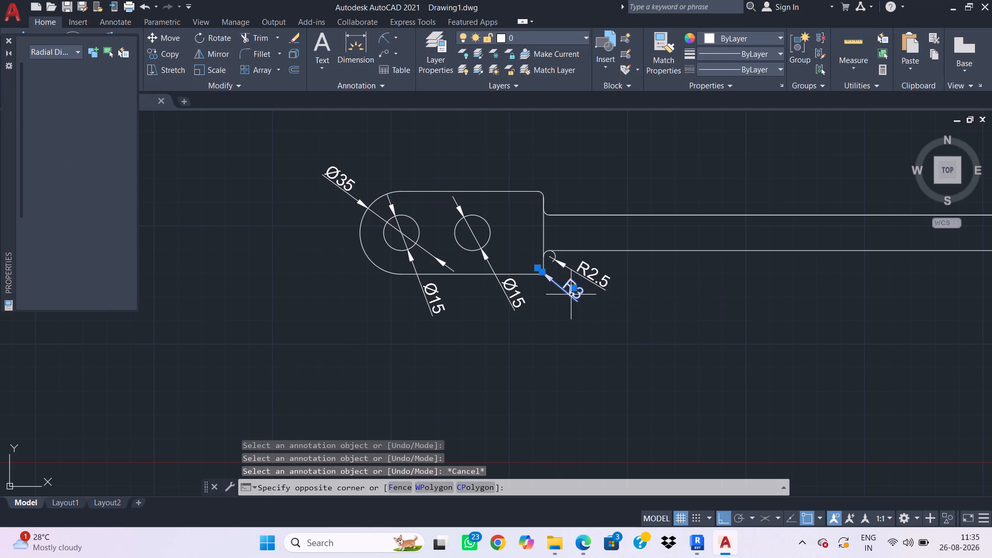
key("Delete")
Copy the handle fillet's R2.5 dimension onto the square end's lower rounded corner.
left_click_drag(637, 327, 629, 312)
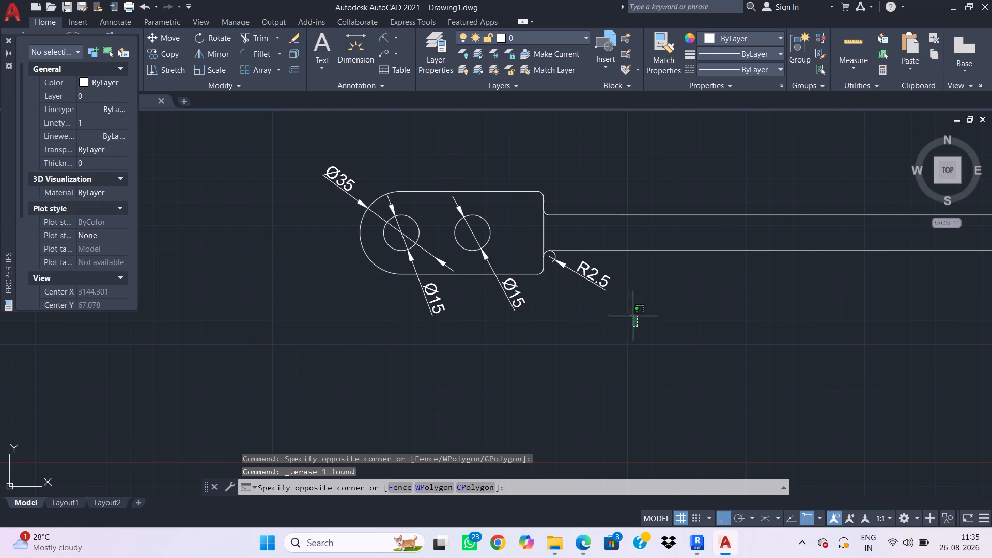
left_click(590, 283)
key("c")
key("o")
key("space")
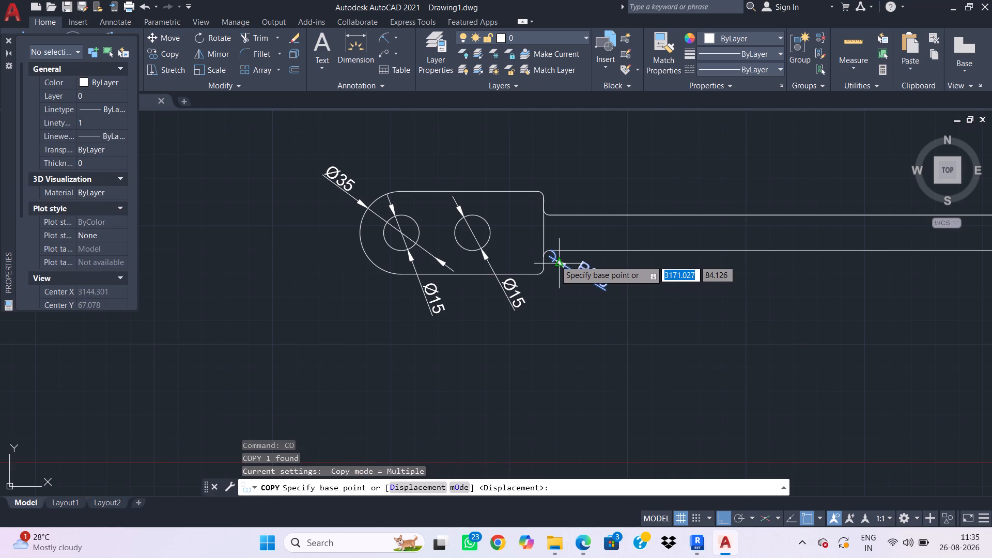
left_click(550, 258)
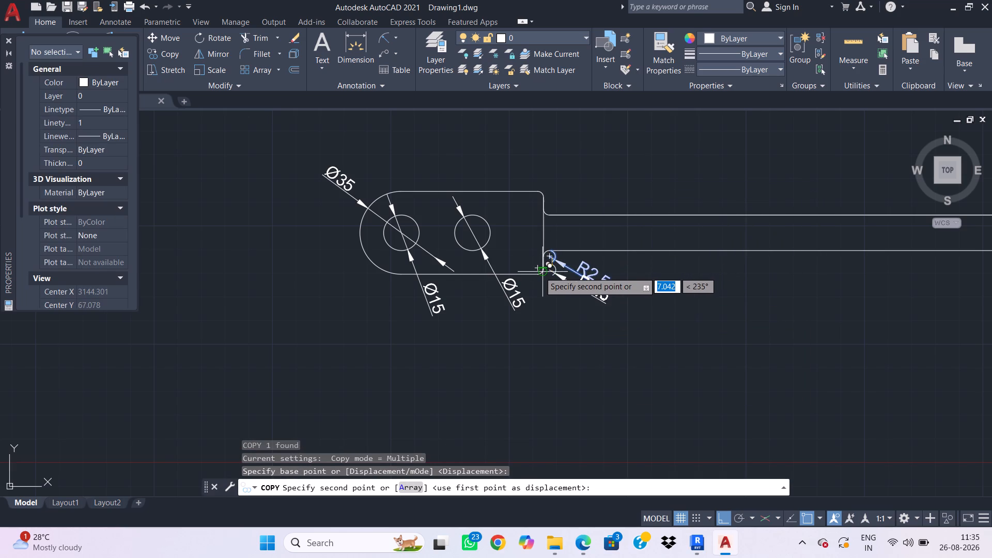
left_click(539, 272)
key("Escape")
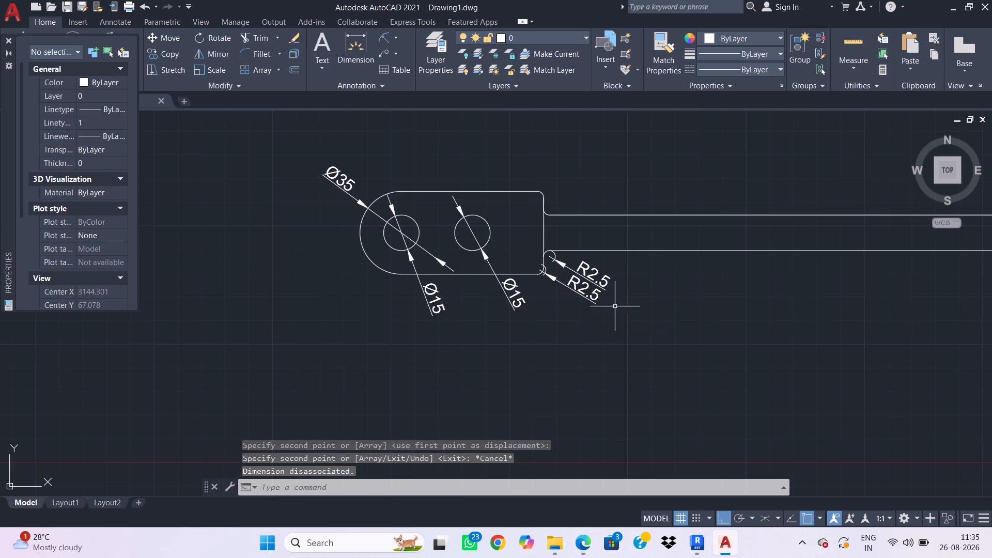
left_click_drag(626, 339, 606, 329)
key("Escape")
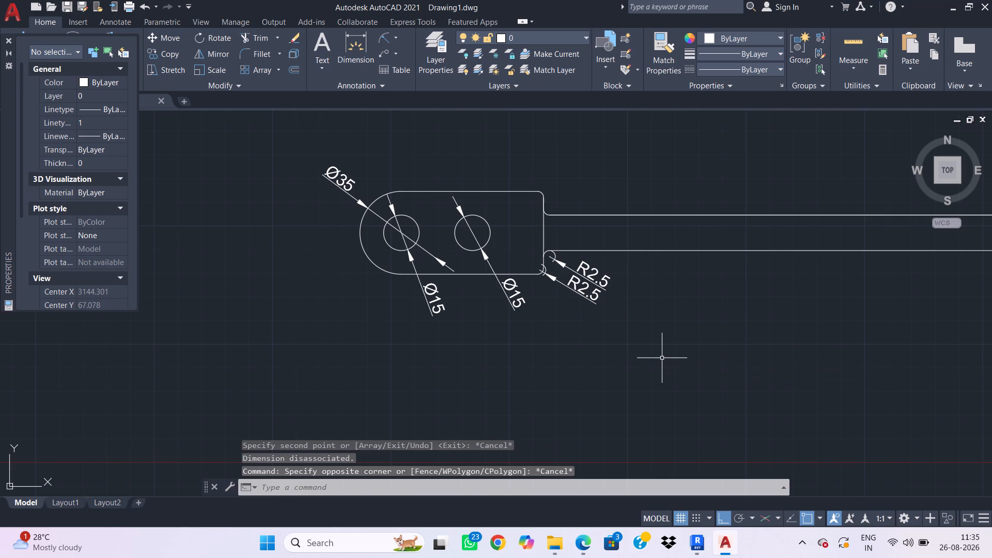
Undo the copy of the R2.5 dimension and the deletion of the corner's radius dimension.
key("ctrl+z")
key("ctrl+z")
Change the text of the lower rounded corner's radius dimension to R2.5.
left_click_drag(615, 323, 610, 320)
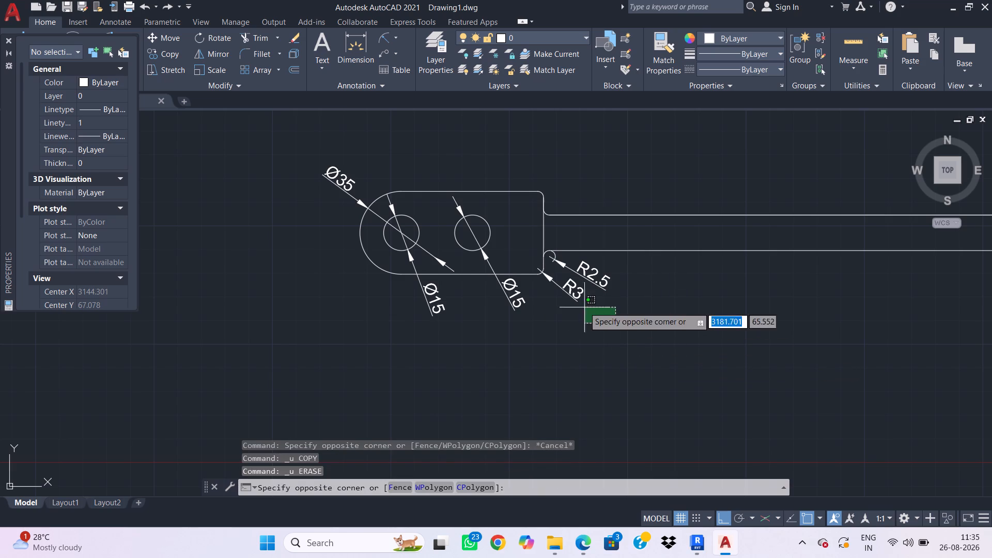
left_click(571, 294)
double_click(579, 293)
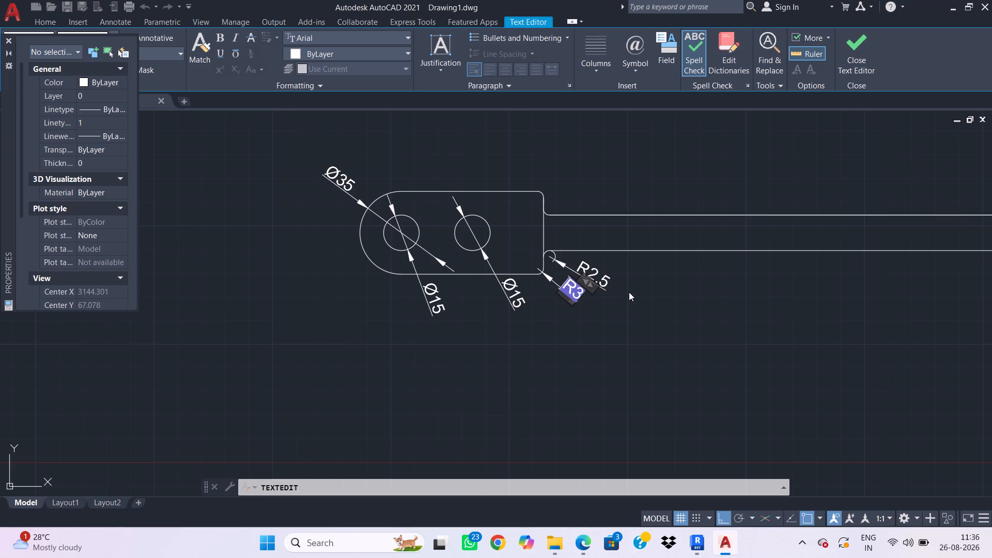
key("BackSpace")
key("Right")
key("Right")
key("BackSpace")
key("shift+r")
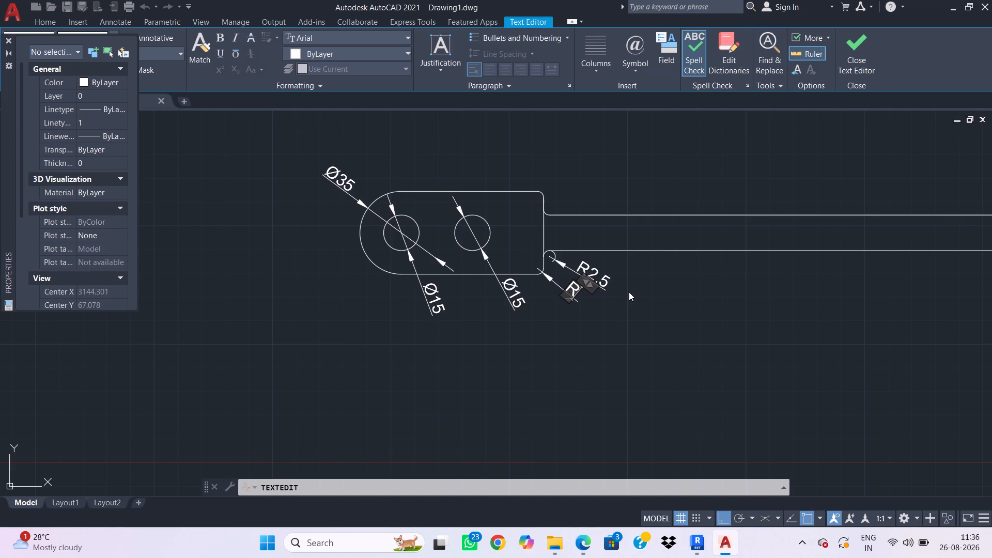
type("2.5")
key("Return")
key("Escape")
left_click(619, 322)
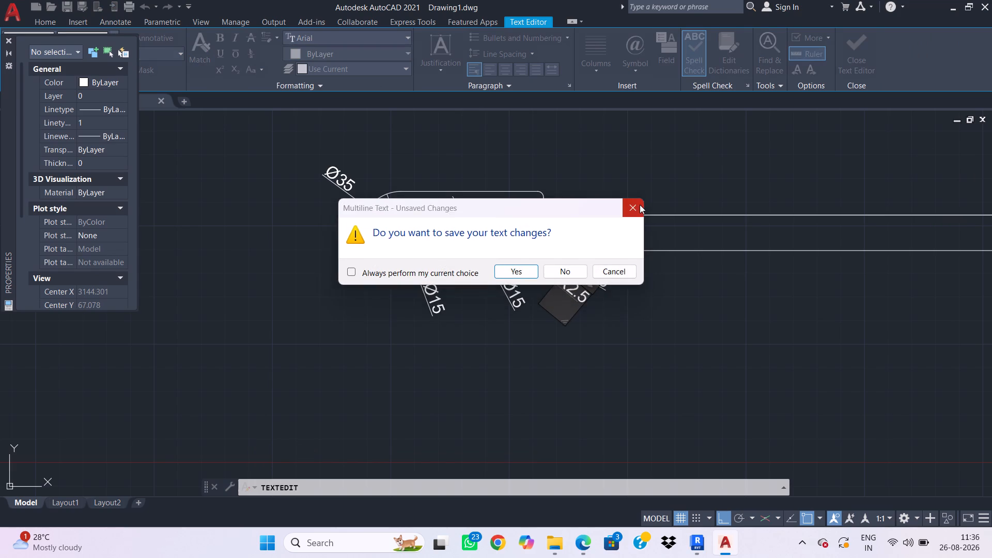
left_click(640, 205)
left_click(638, 293)
key("Escape")
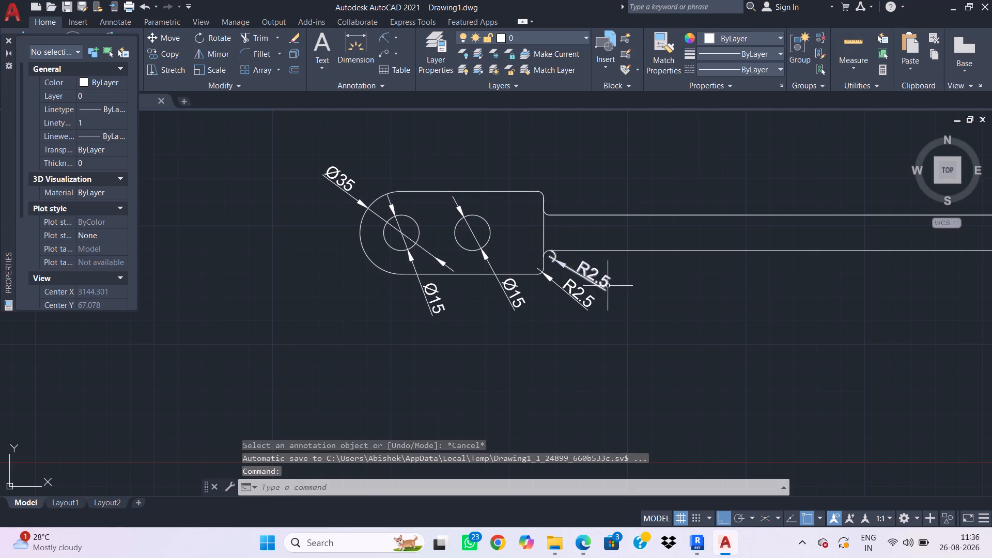
Delete the radius dimension of the lower handle fillet.
left_click(608, 286)
key("Delete")
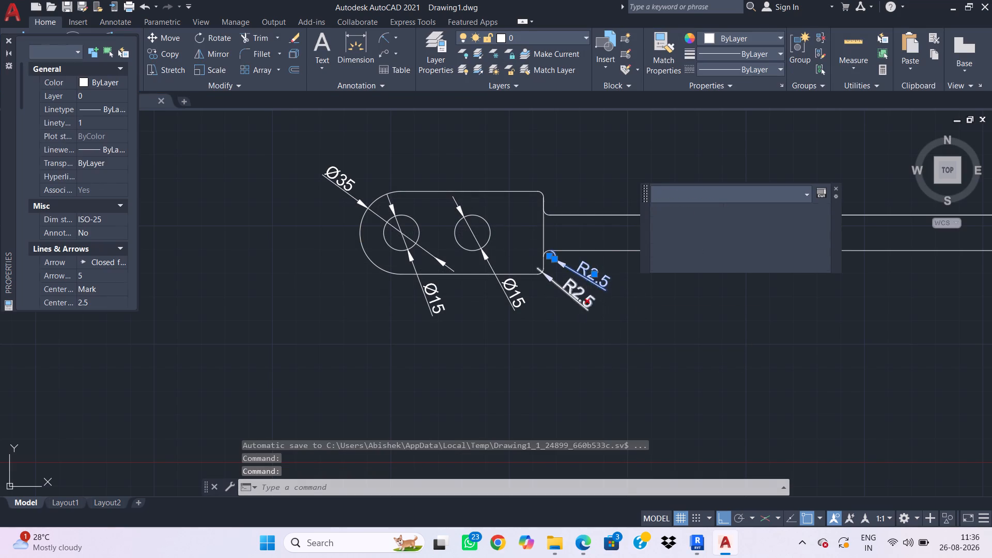
Copy the lower rounded corner's R2.5 dimension onto the lower fillet where the handle meets the square end.
left_click_drag(597, 336, 593, 330)
left_click(569, 289)
type("co")
key("space")
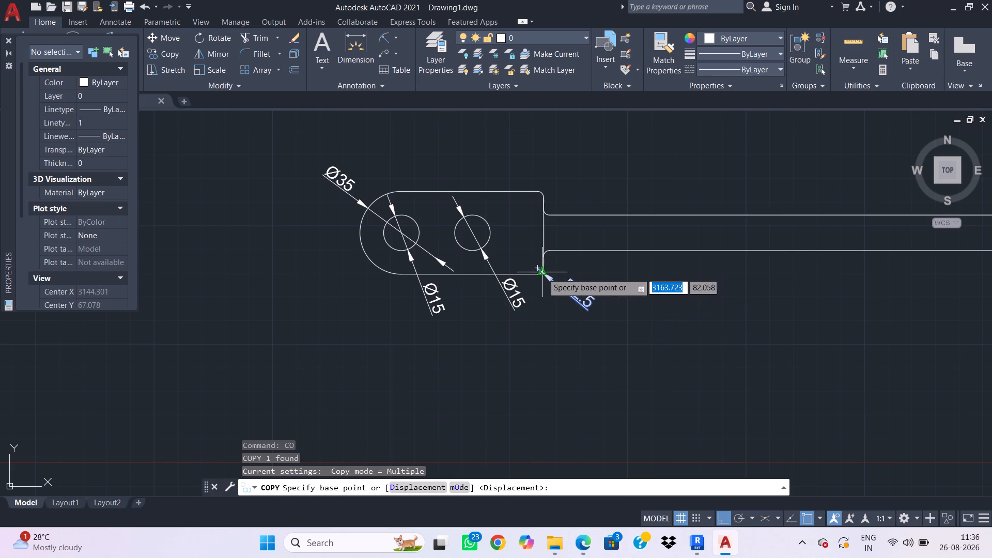
left_click(542, 273)
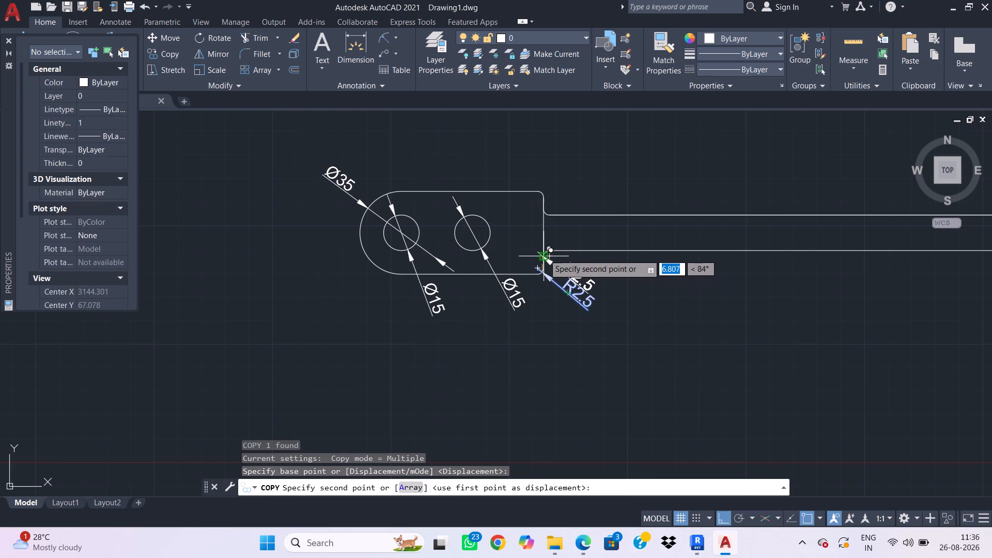
scroll(547, 254, "up", 2)
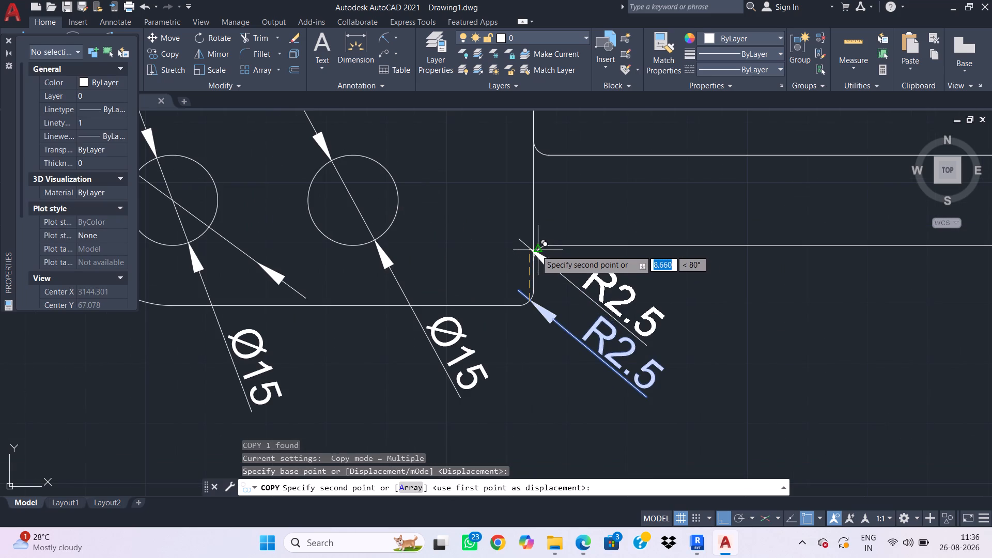
left_click(537, 251)
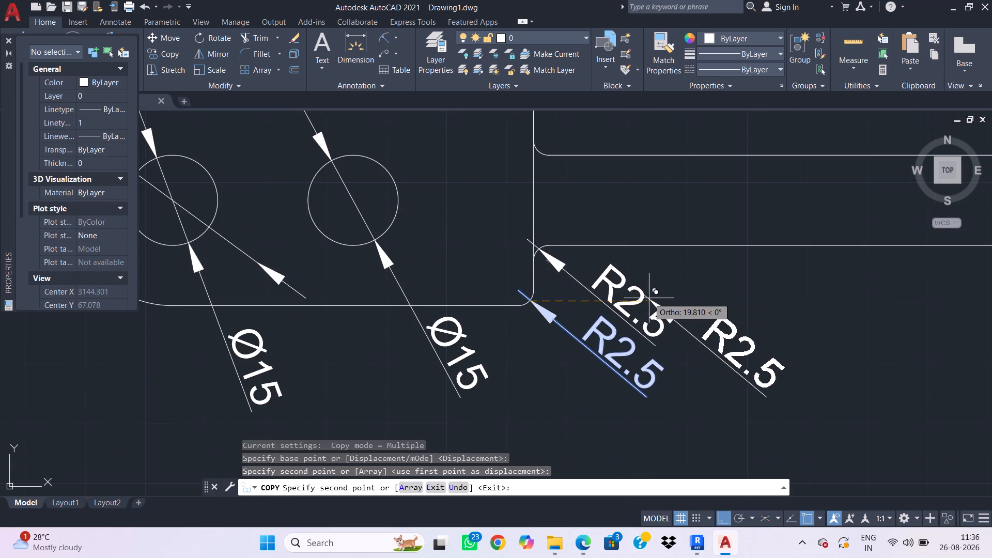
key("Escape")
Add a linear dimension for the handle's length, from the square end's edge to the handle's free end, placed above the part.
scroll(622, 404, "down", 2)
middle_click_drag(654, 419, 652, 383)
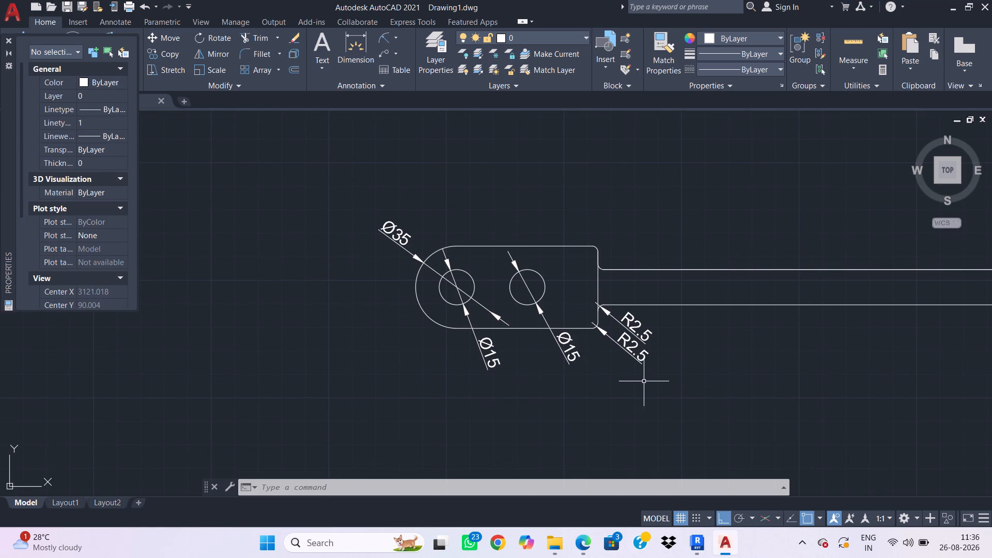
scroll(646, 312, "down", 1)
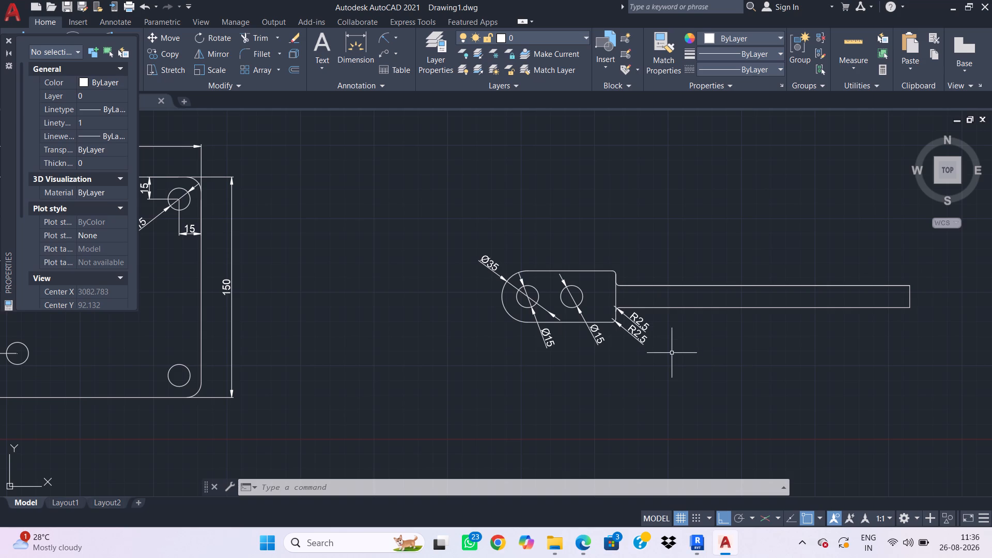
key("d")
key("i")
key("m")
key("space")
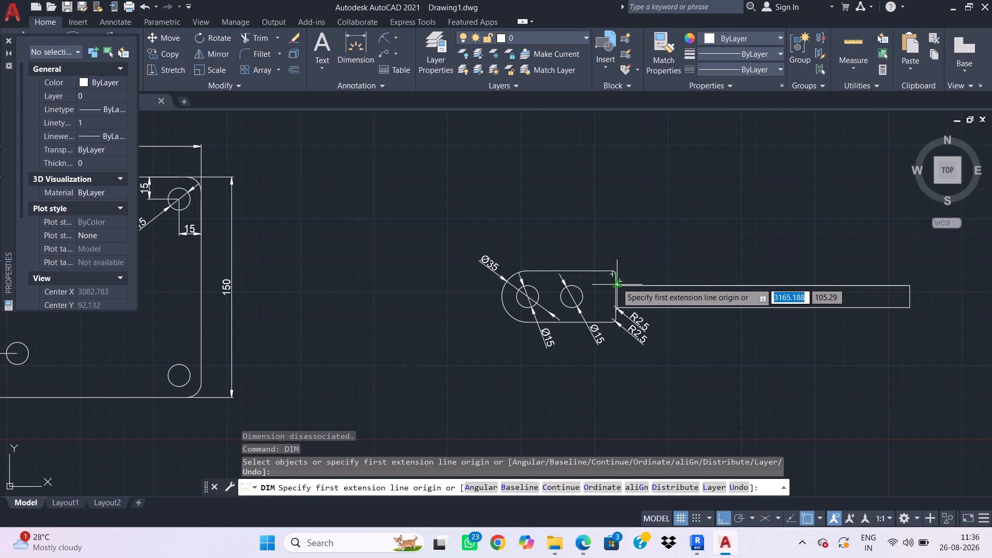
scroll(616, 283, "up", 2)
left_click(609, 284)
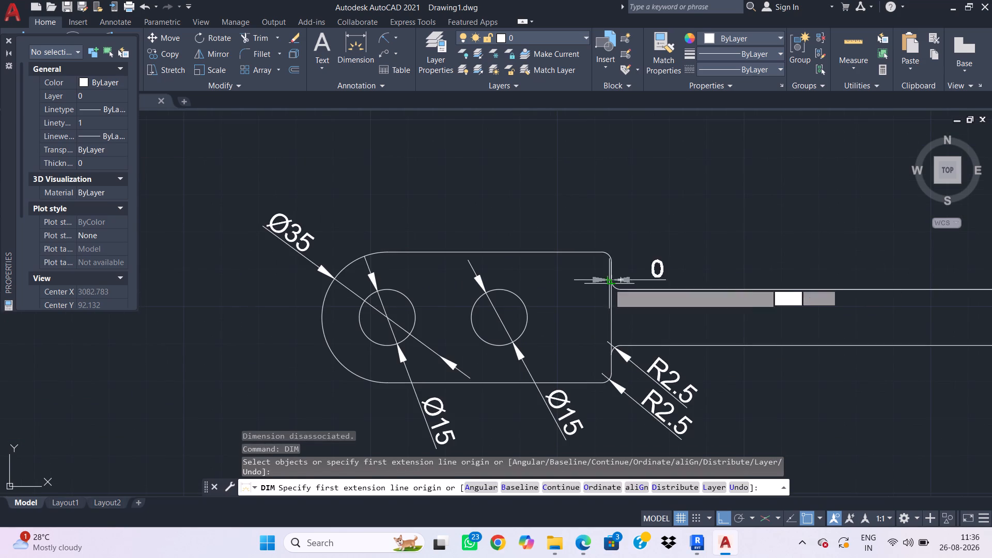
scroll(692, 288, "down", 2)
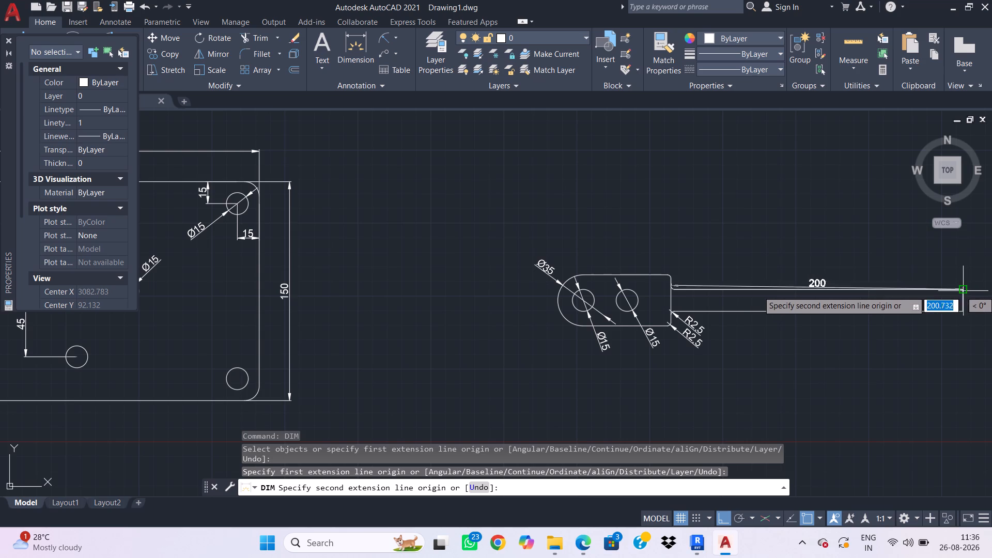
left_click(962, 290)
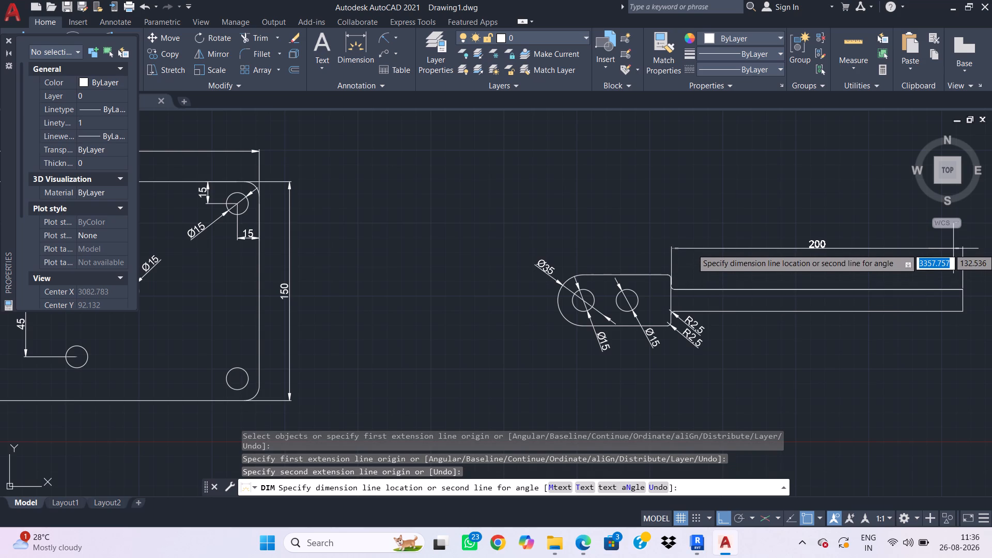
left_click(953, 249)
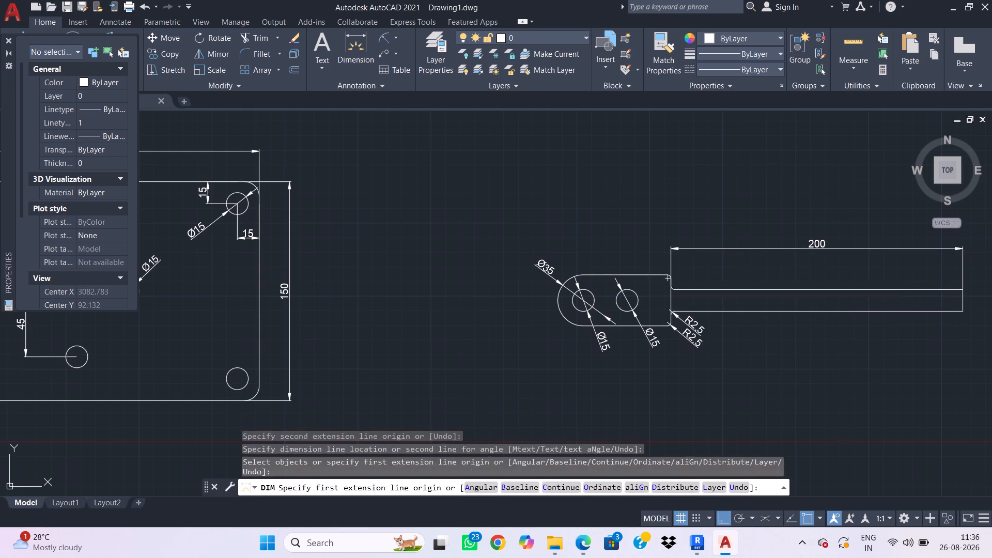
Dimension the link head's straight length from the square end's edge to the start of the rounded end, in line with the handle's length dimension.
scroll(670, 275, "up", 2)
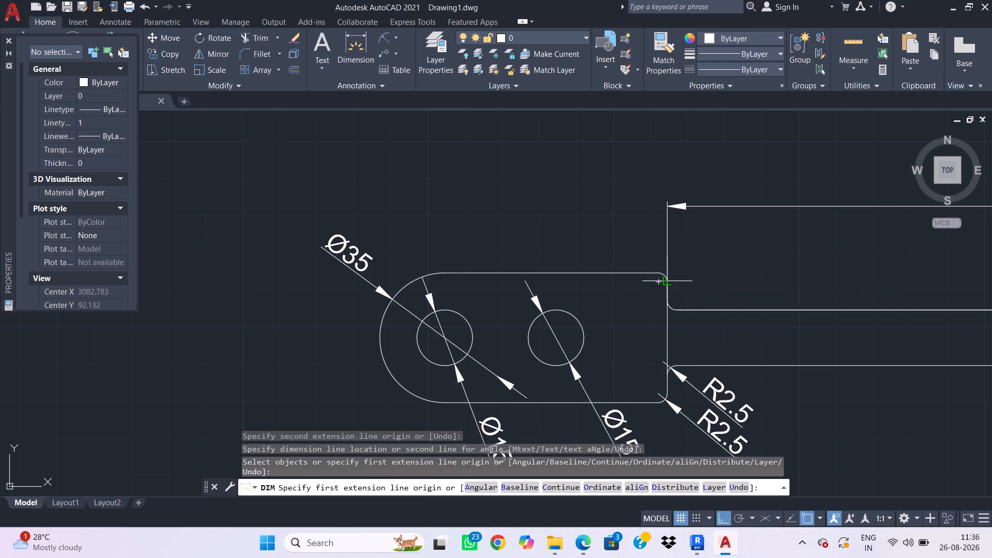
left_click(669, 278)
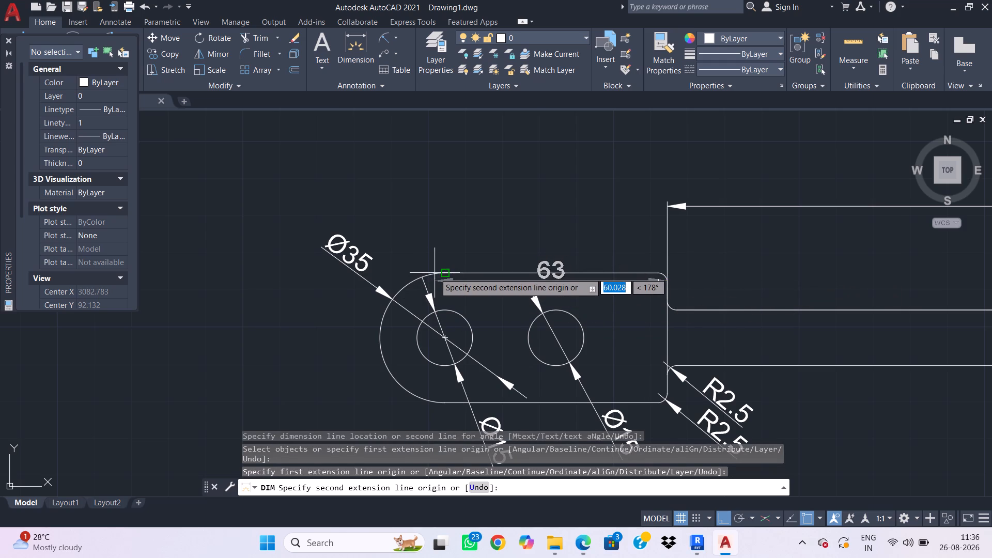
left_click(438, 273)
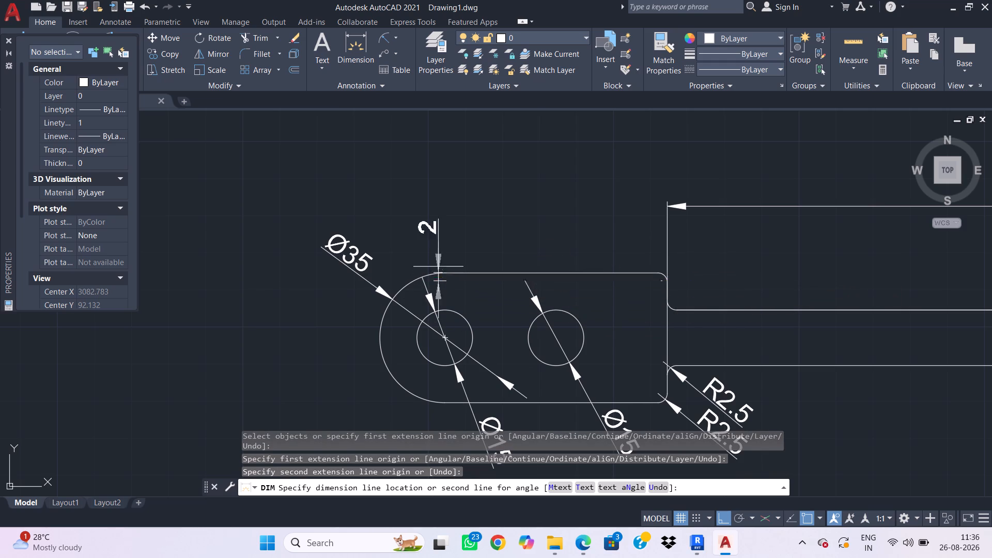
left_click(665, 207)
scroll(700, 269, "down", 1)
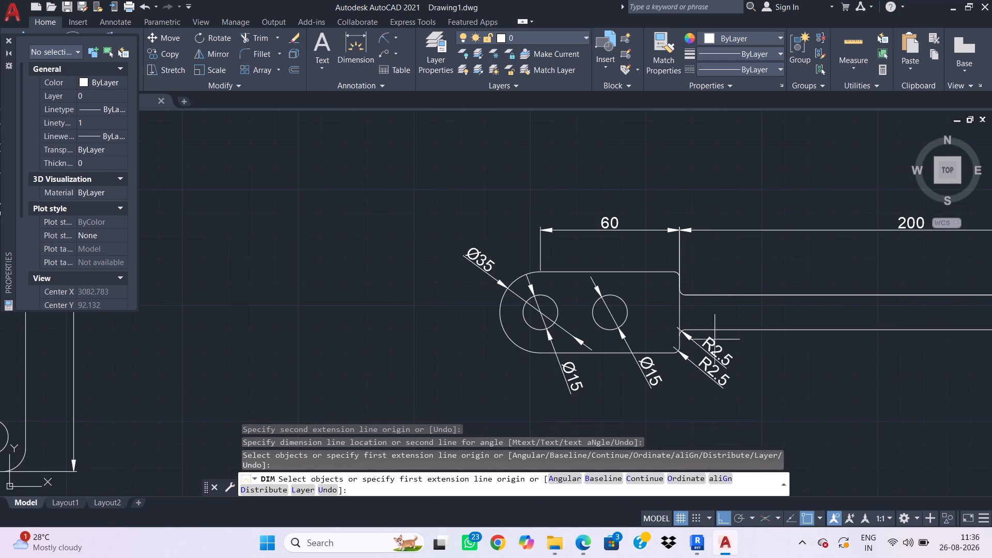
middle_click_drag(749, 425, 670, 391)
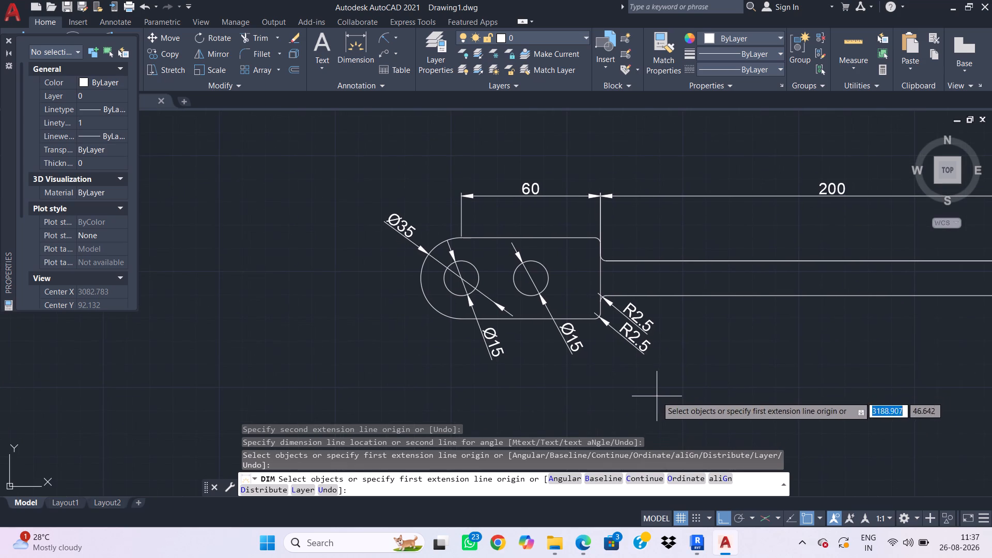
key("Escape")
scroll(656, 383, "down", 1)
middle_click_drag(742, 324, 721, 377)
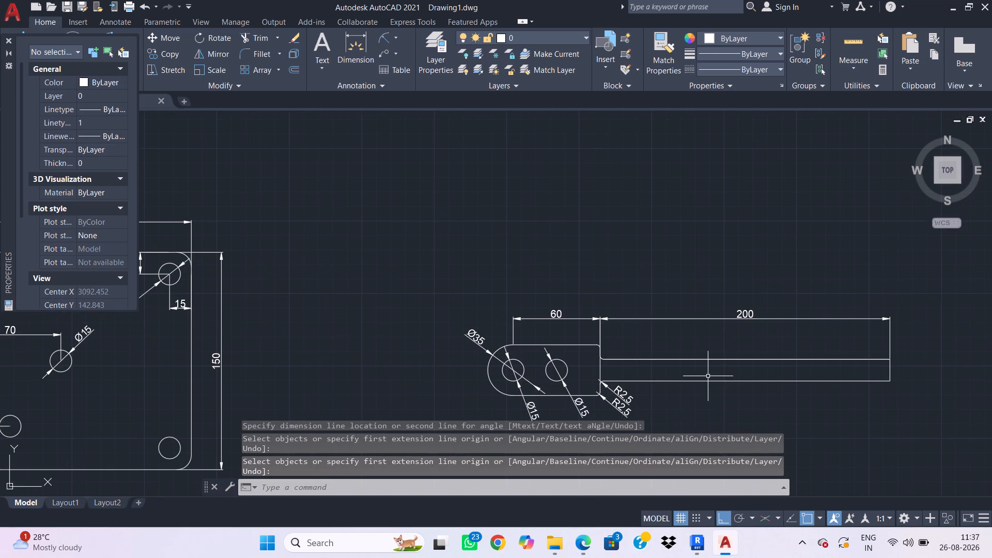
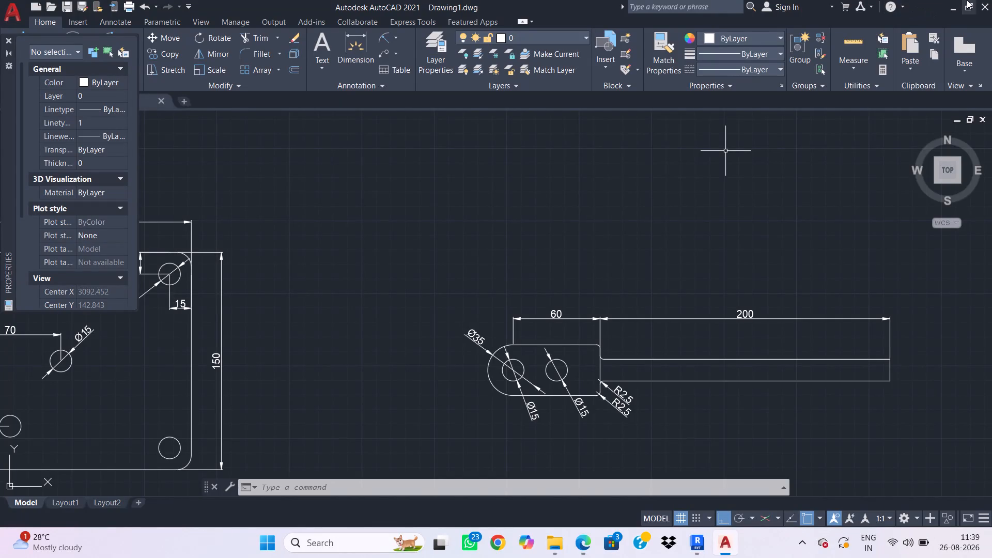
Minimize the AutoCAD drawing and the cad intern folder window, and launch the Fuji app from the desktop.
left_click(954, 5)
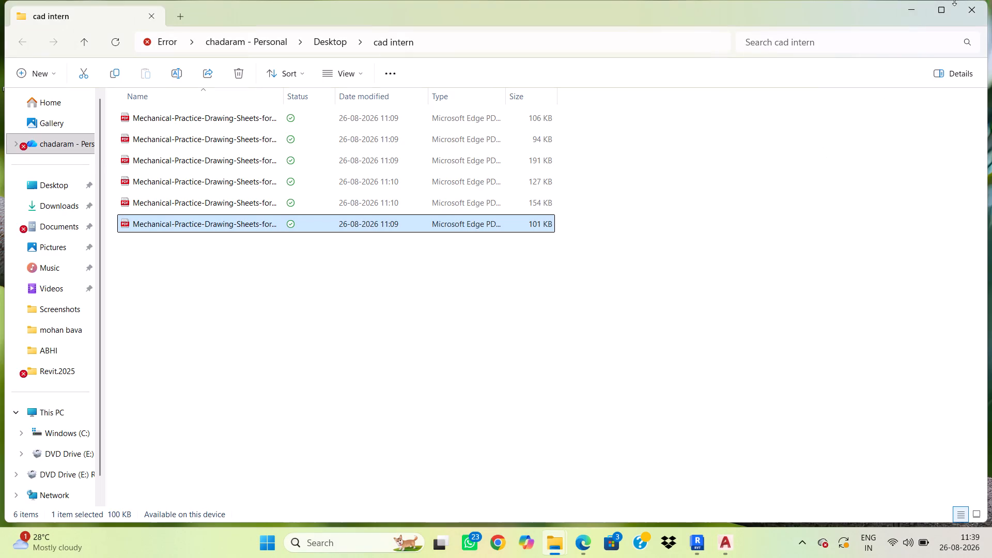
left_click(919, 6)
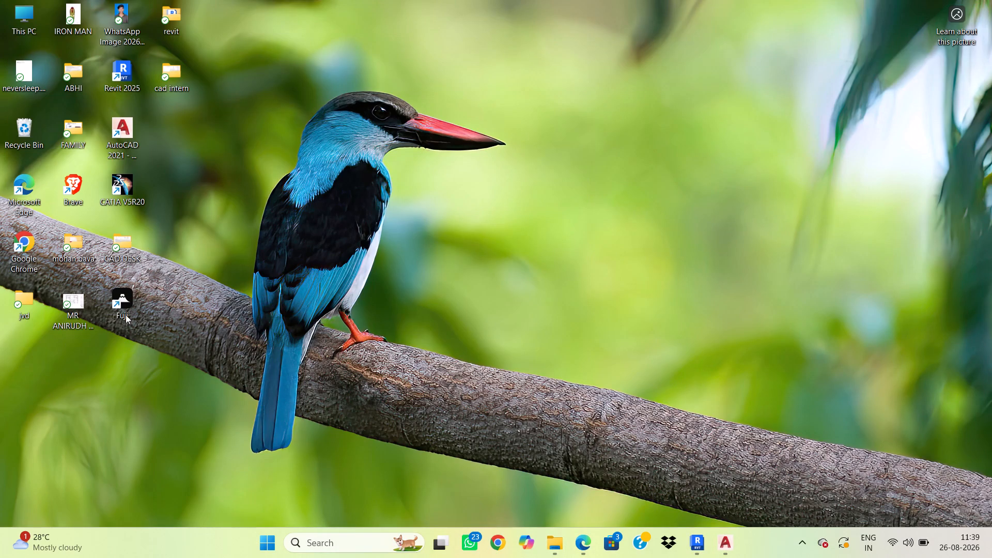
double_click(124, 304)
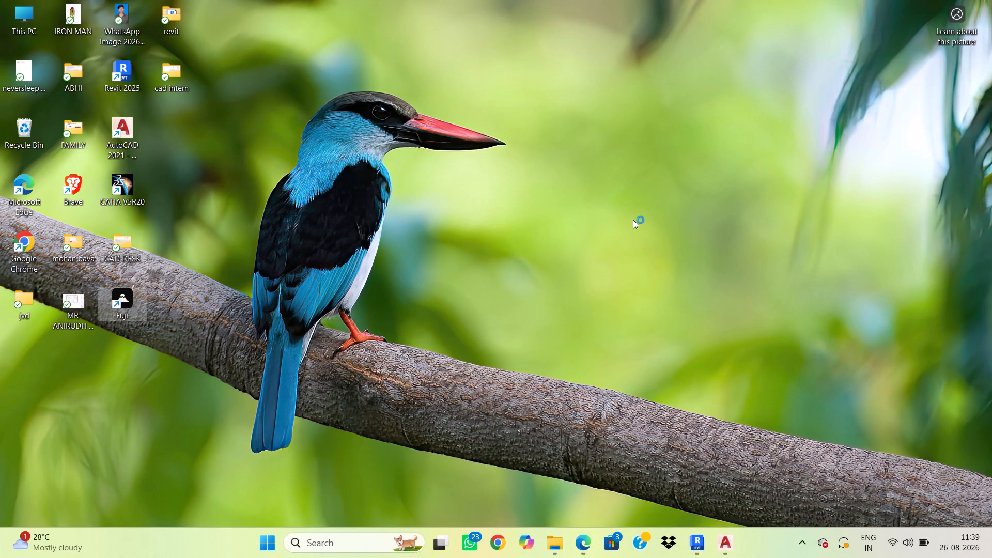
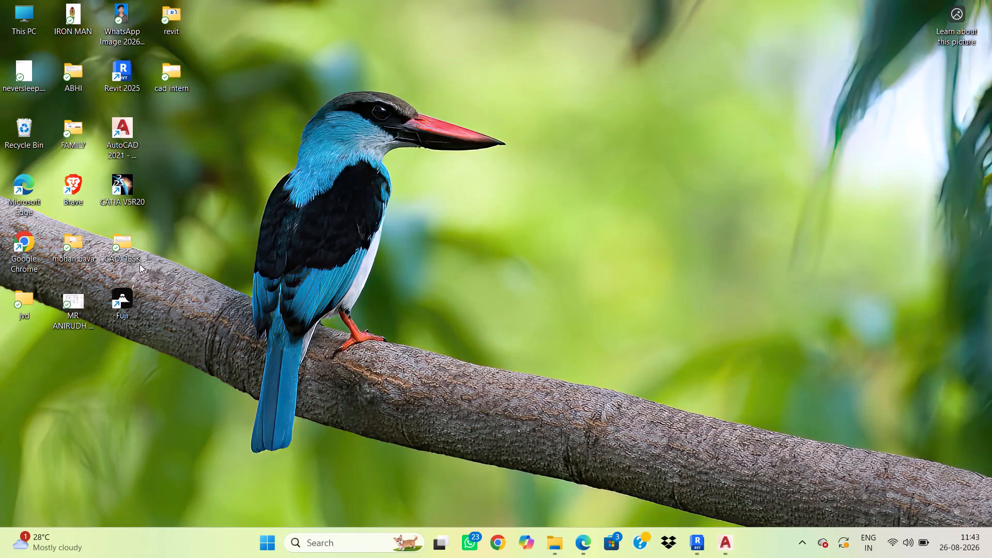
Launch the Fuji app from the desktop.
double_click(125, 297)
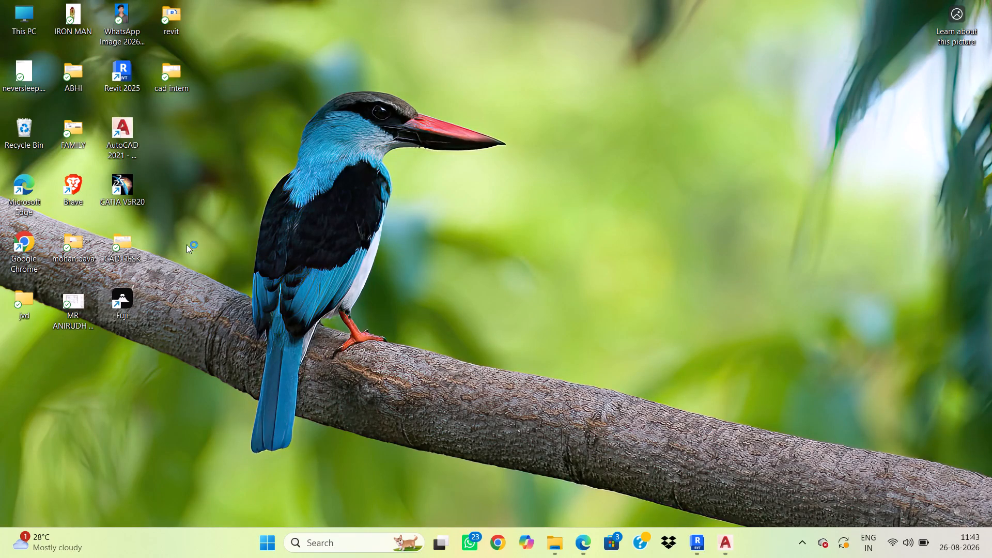
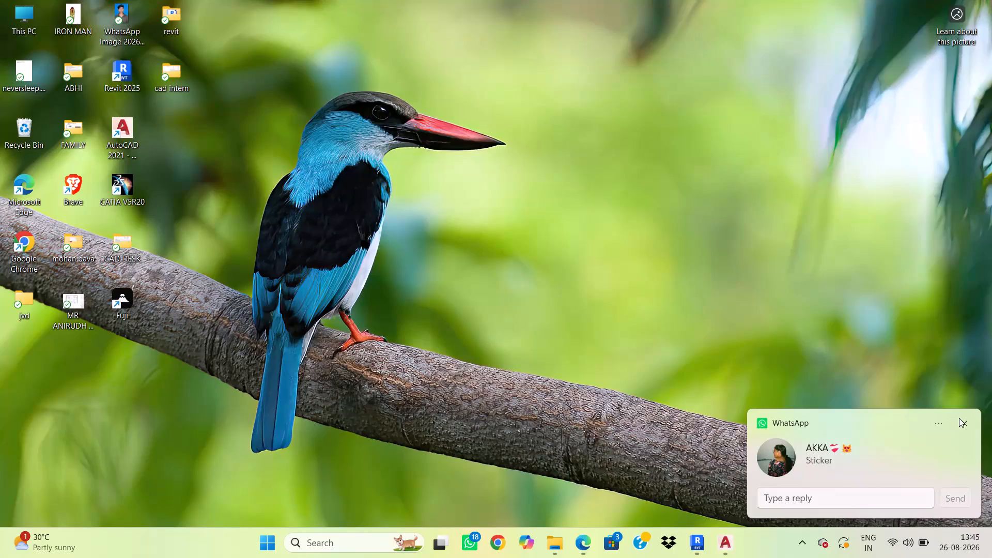
Dismiss the WhatsApp notification and switch back to the chain bender drawing in AutoCAD.
left_click(959, 418)
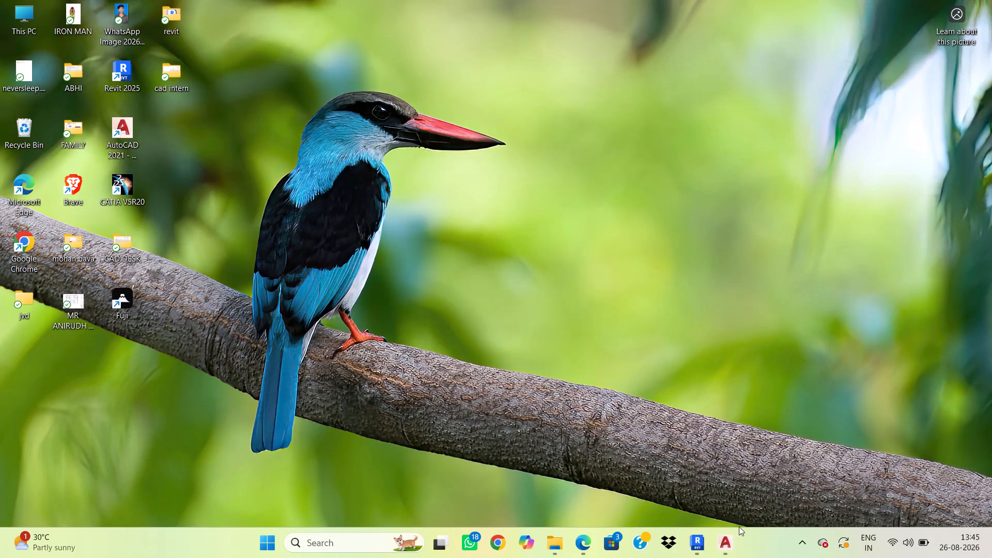
left_click(734, 538)
Close the Properties palette that covers part of the drawing area.
scroll(0, 333, "down", 1)
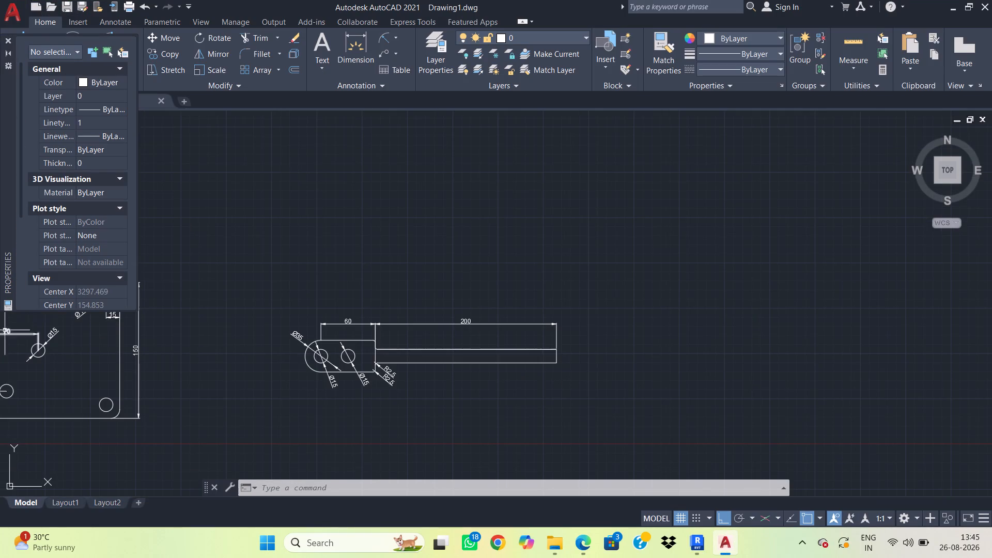
scroll(274, 297, "up", 2)
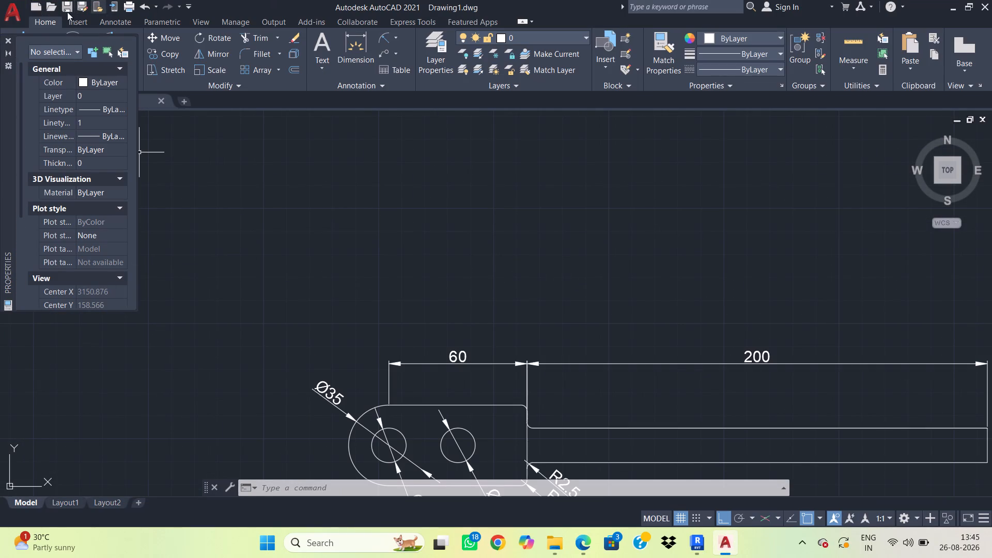
left_click(7, 38)
Examine the base plate's front and top views and the handle view, including their dimensions.
scroll(271, 228, "down", 2)
scroll(333, 260, "down", 1)
middle_click_drag(263, 266, 277, 263)
middle_click_drag(252, 212, 439, 245)
scroll(439, 245, "up", 2)
scroll(478, 286, "down", 1)
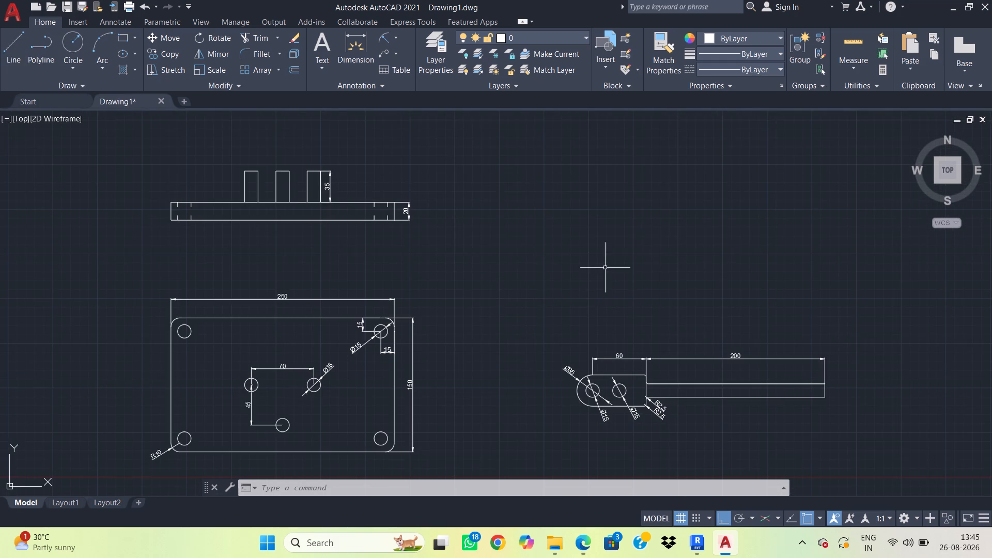
middle_click_drag(605, 267, 501, 276)
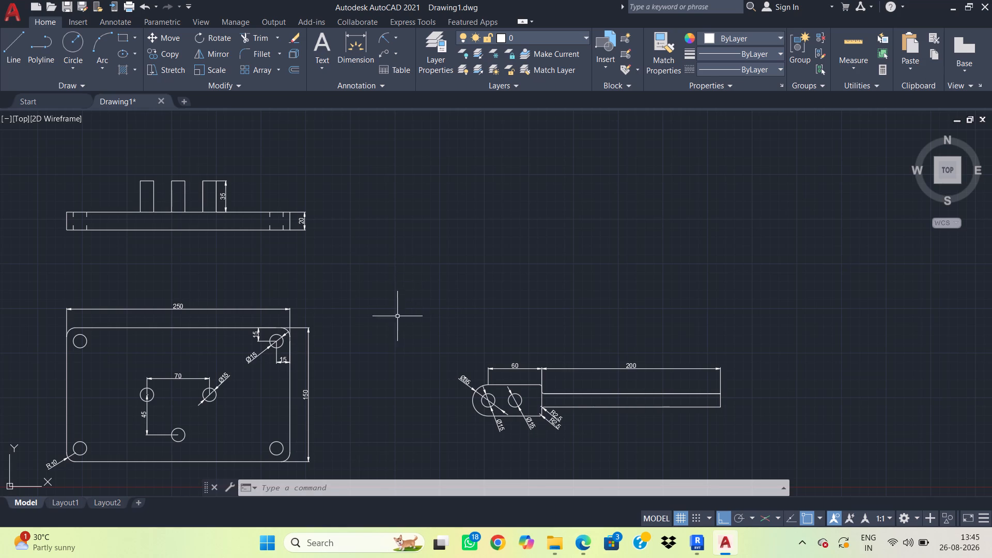
scroll(404, 326, "up", 1)
scroll(404, 326, "down", 2)
scroll(404, 326, "up", 1)
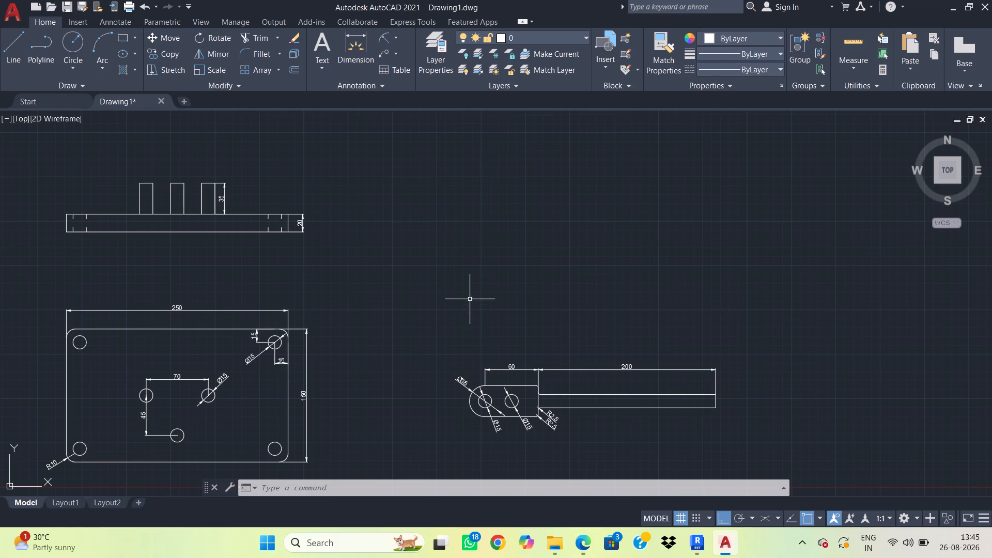
scroll(501, 320, "down", 1)
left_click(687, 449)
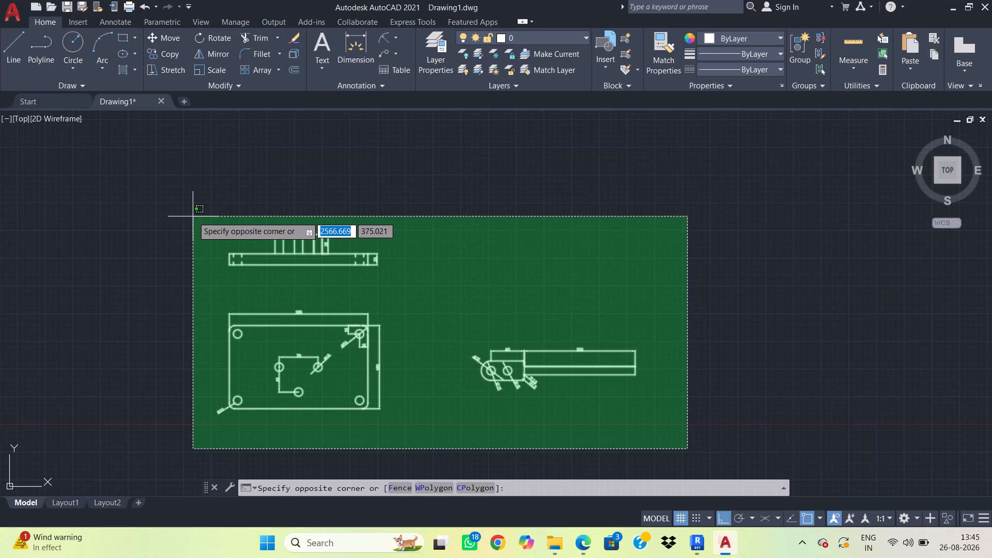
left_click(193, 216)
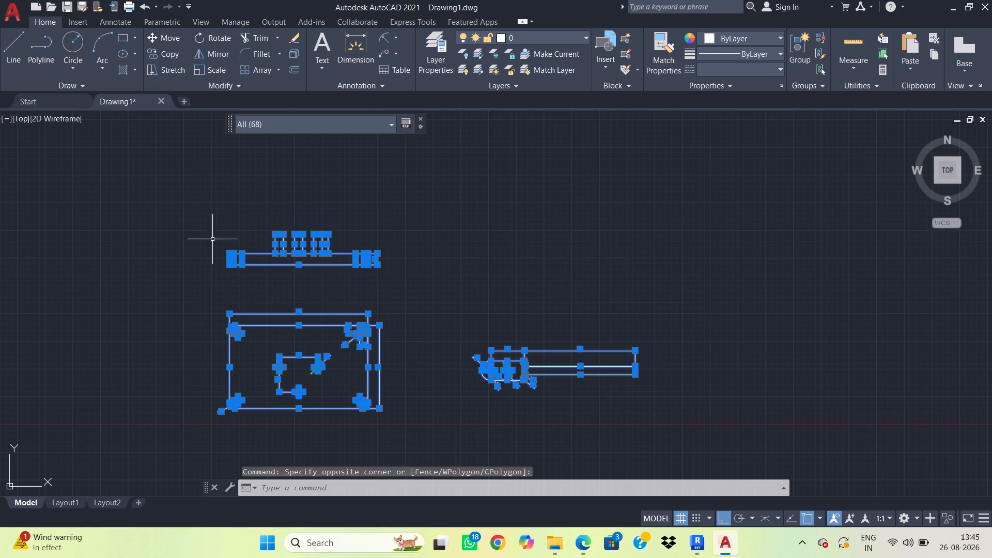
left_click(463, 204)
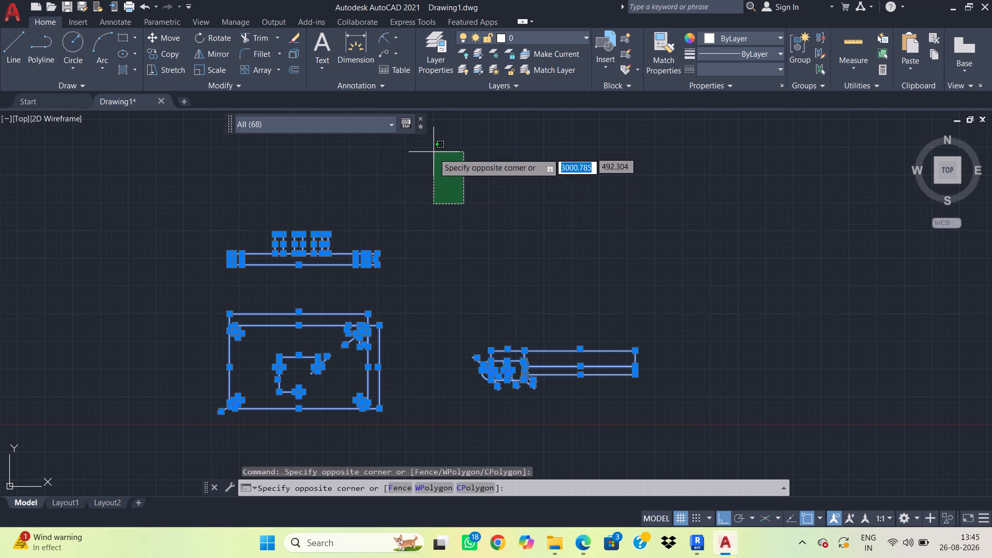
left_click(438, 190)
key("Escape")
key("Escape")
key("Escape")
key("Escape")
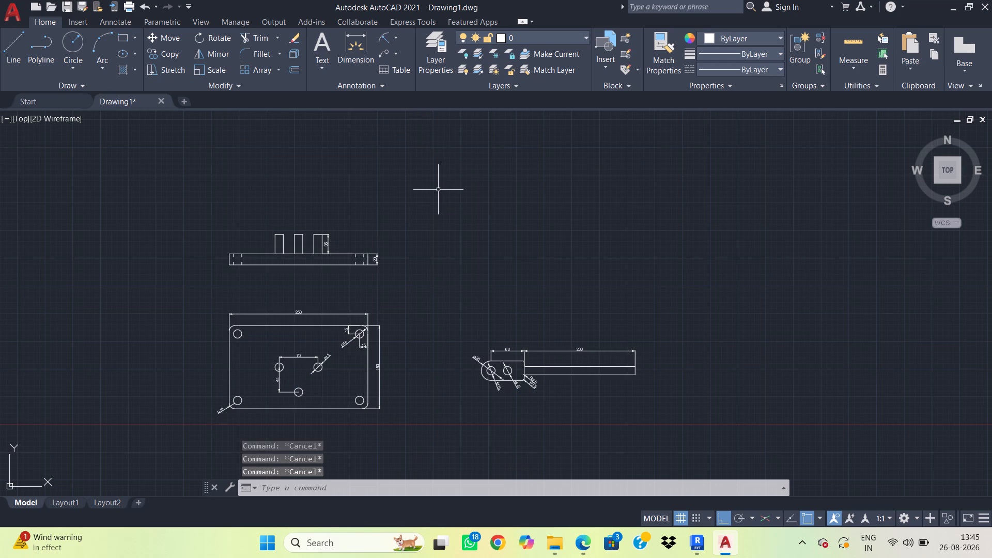
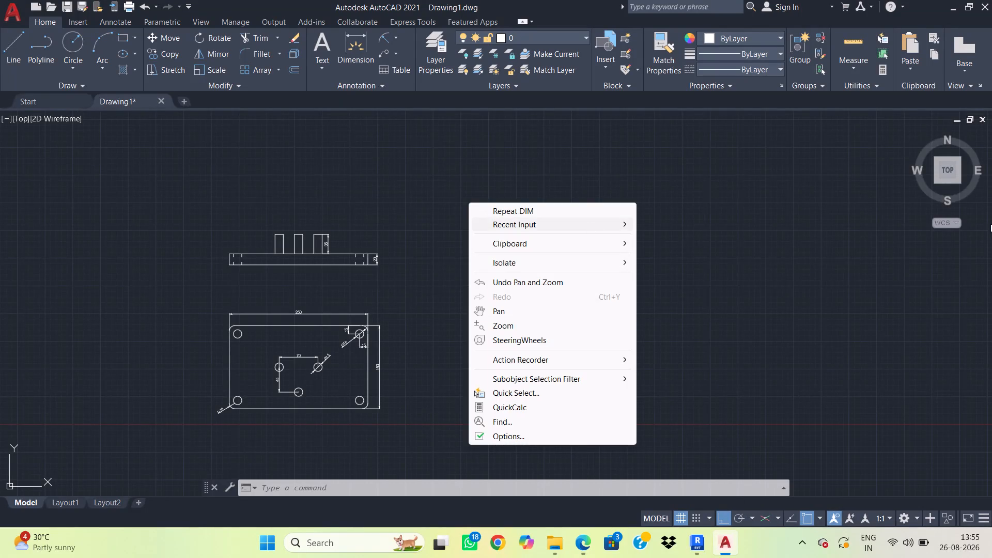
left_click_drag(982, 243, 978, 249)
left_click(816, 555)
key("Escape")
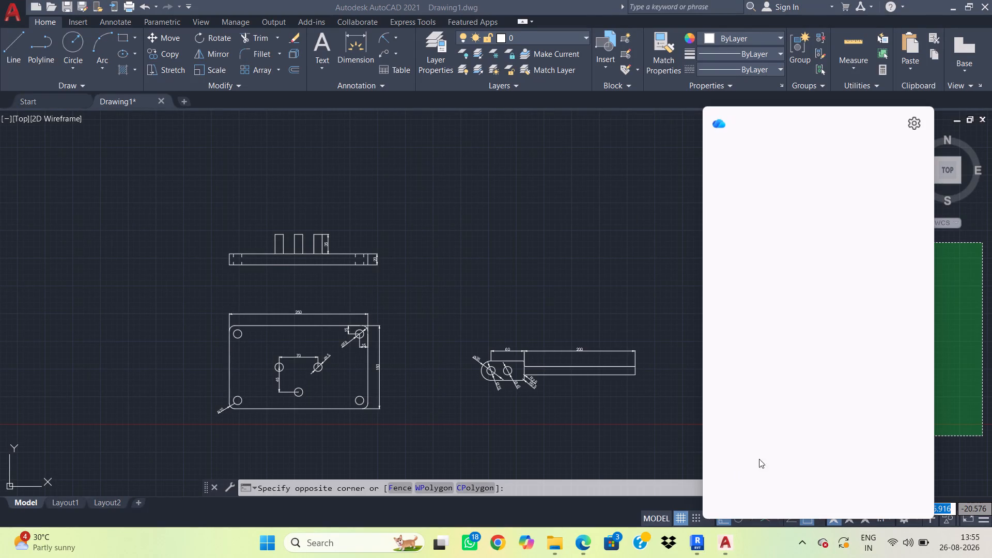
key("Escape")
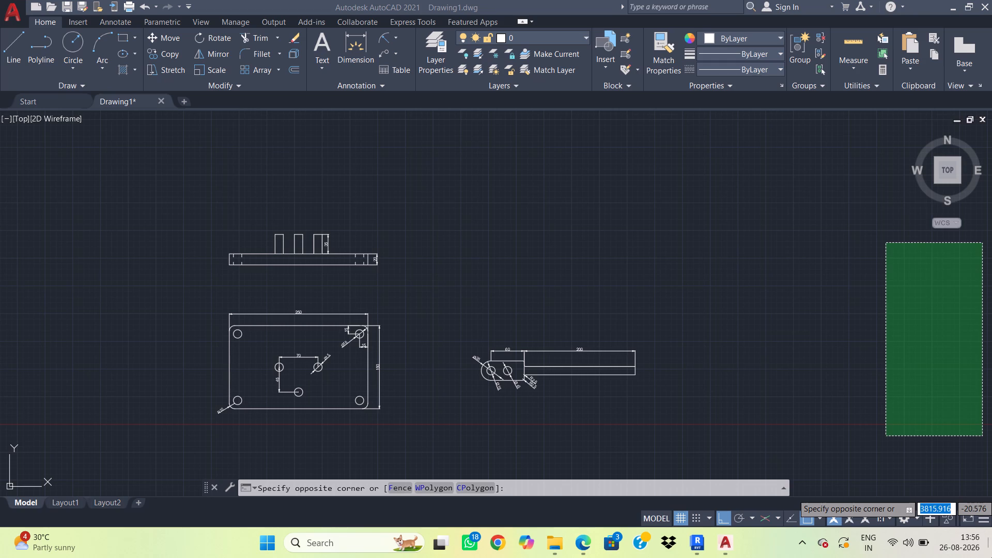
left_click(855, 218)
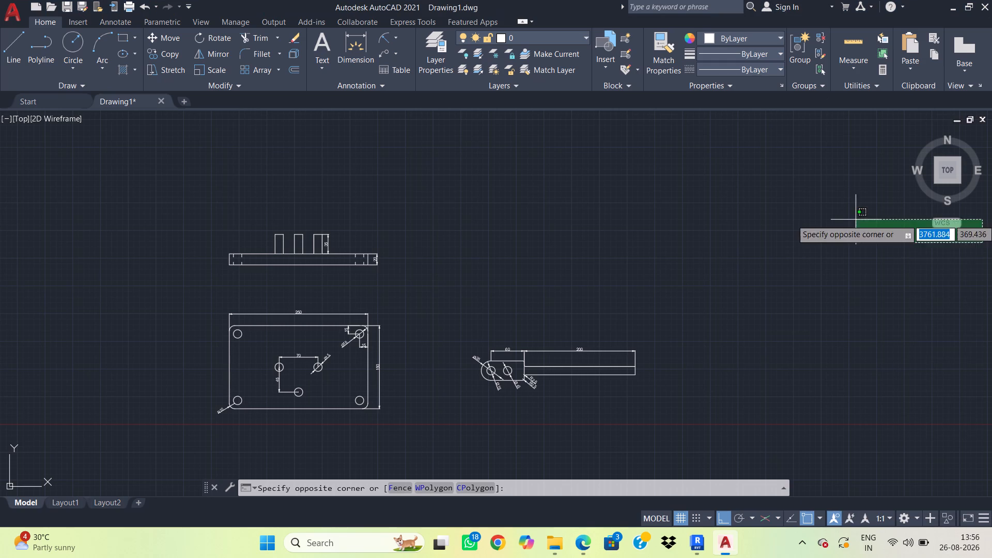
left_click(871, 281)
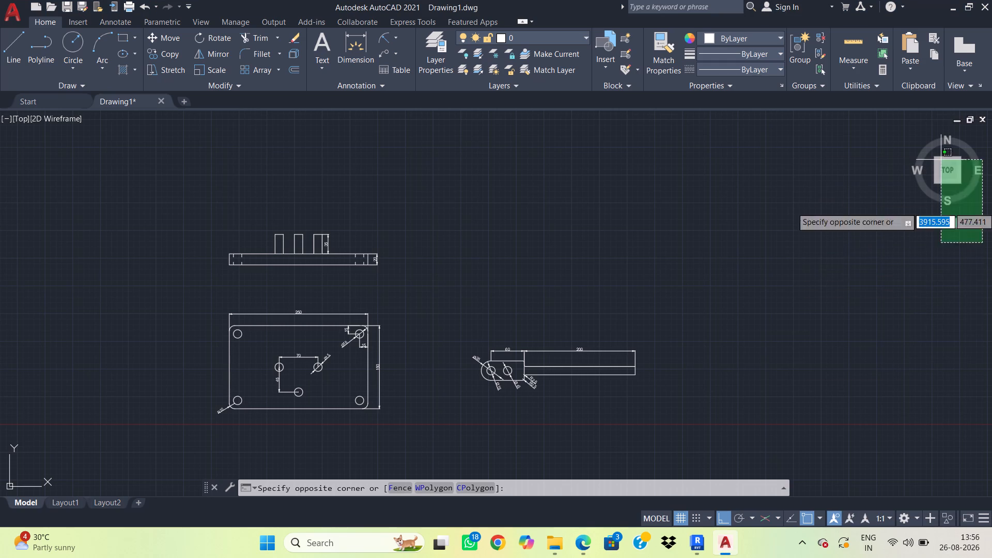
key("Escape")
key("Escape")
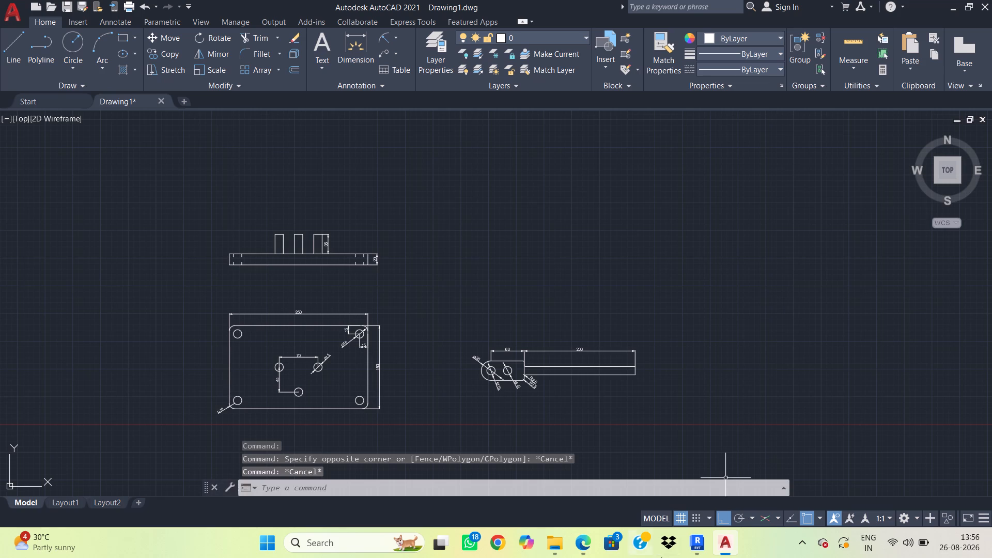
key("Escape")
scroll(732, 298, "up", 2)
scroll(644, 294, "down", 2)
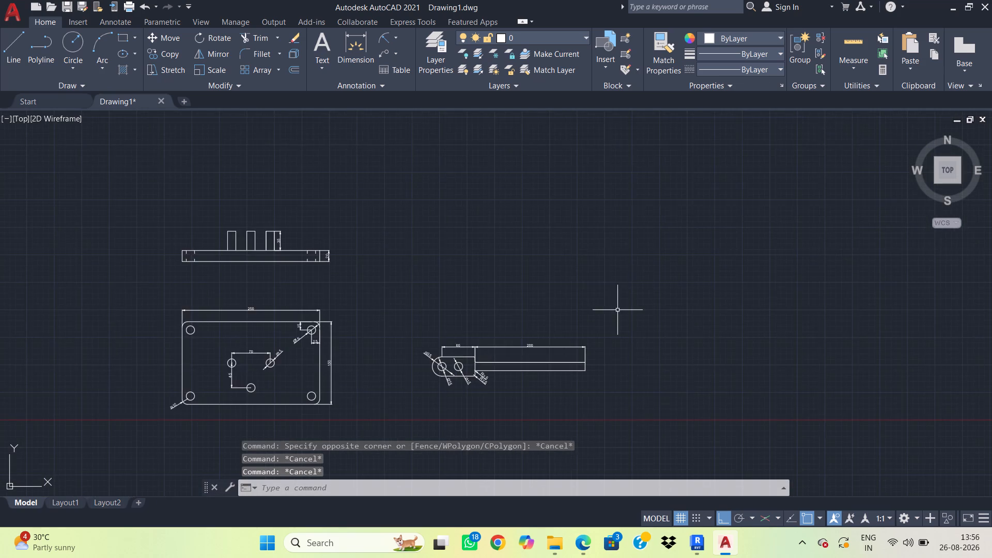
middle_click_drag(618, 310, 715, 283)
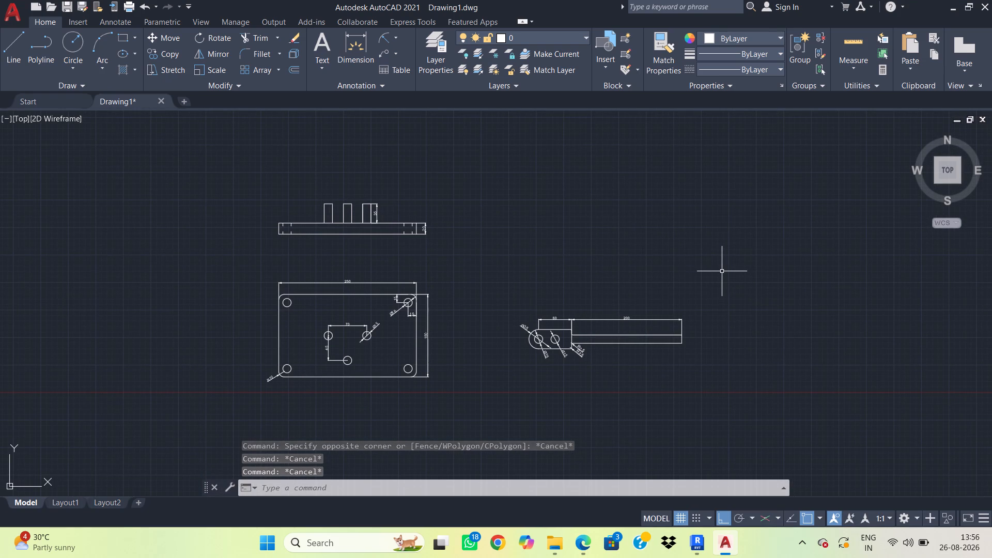
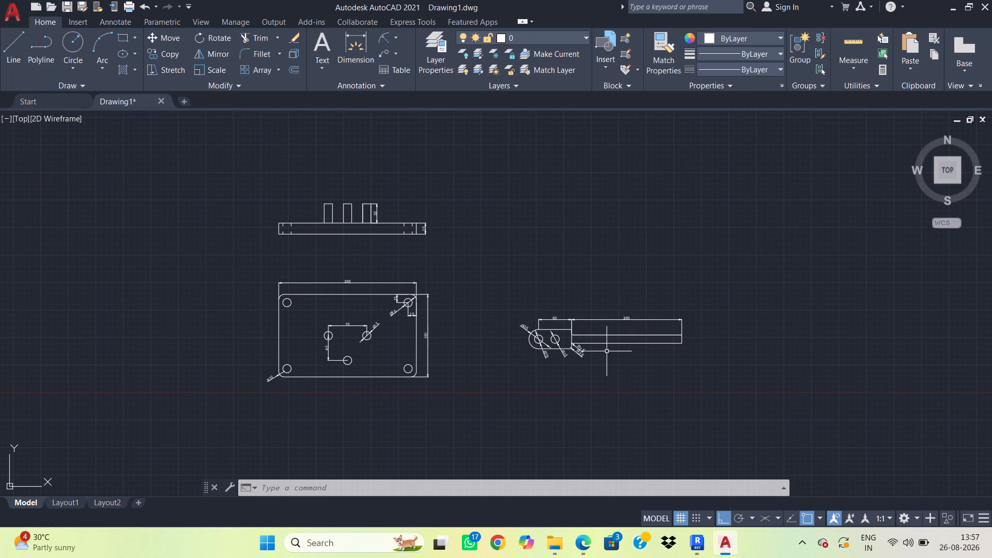
Draw a vertical construction line through the quadrant of the rounded end of the lever with the two Ø15 holes.
scroll(611, 479, "up", 2)
scroll(644, 326, "up", 1)
middle_click_drag(583, 308, 599, 370)
scroll(599, 370, "up", 1)
type("xl")
key("space")
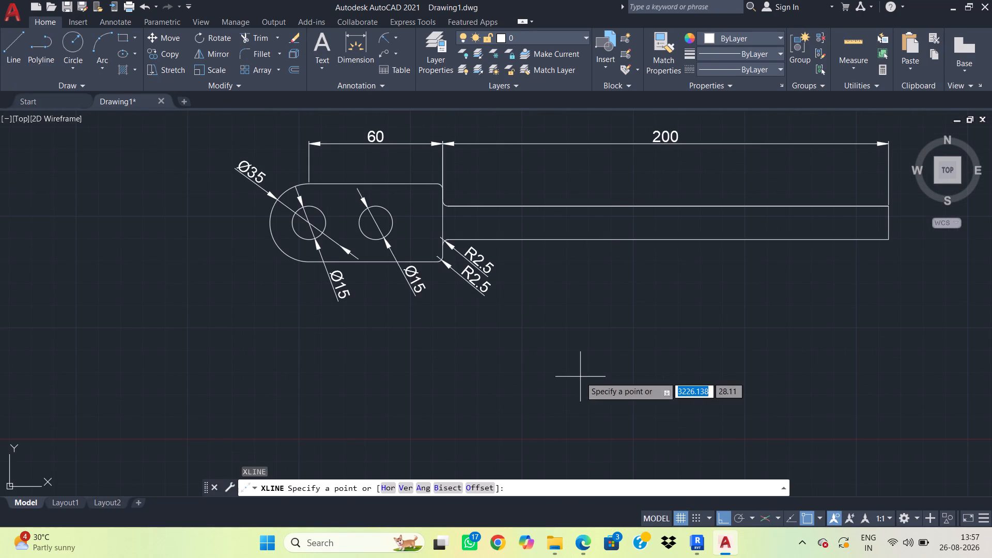
left_click(271, 221)
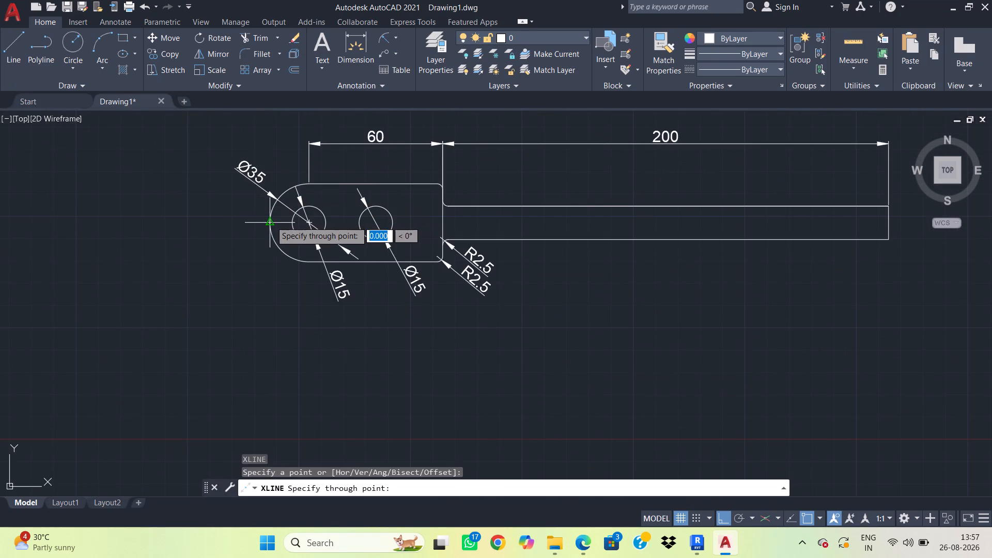
key("Escape")
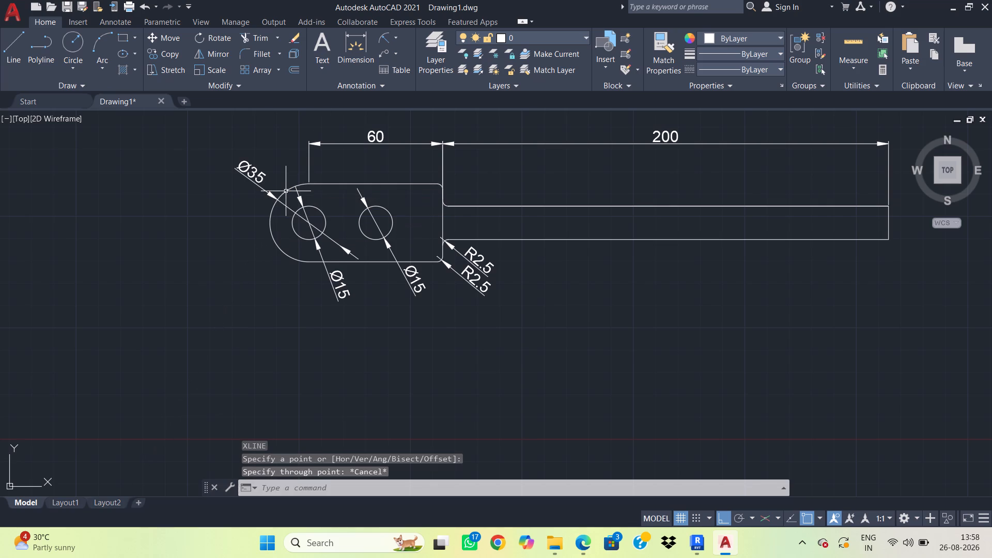
key("space")
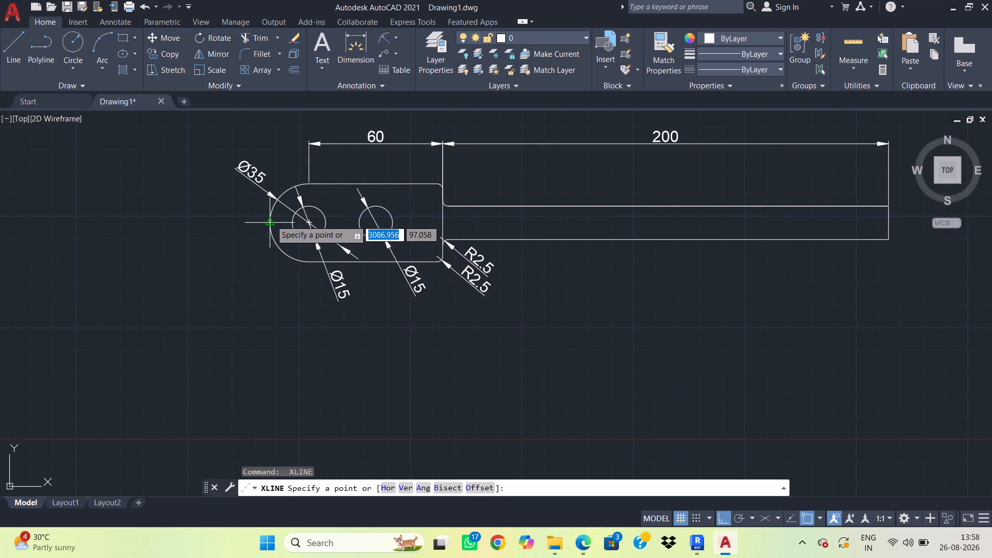
left_click(271, 220)
middle_click_drag(279, 178, 290, 265)
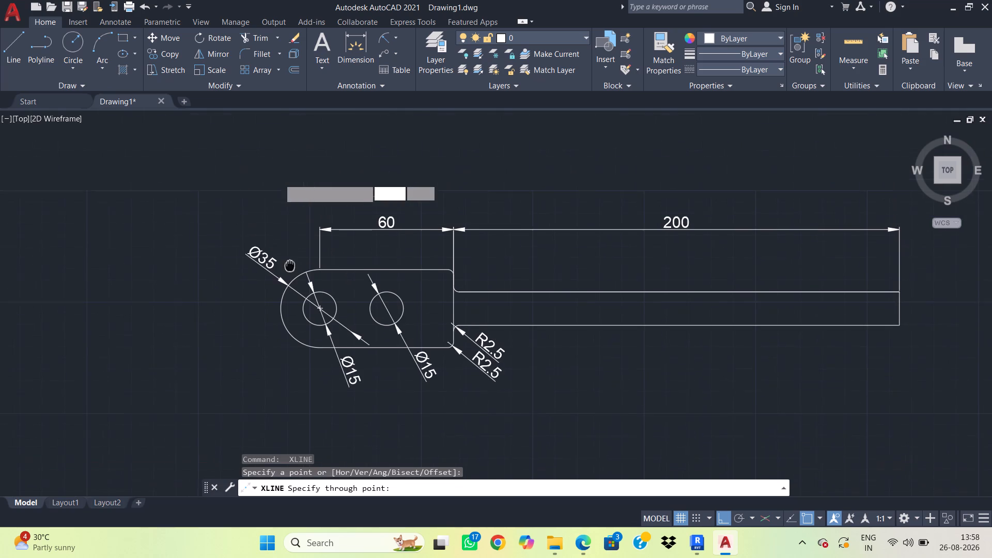
middle_click_drag(290, 265, 290, 266)
left_click(271, 182)
scroll(466, 172, "down", 2)
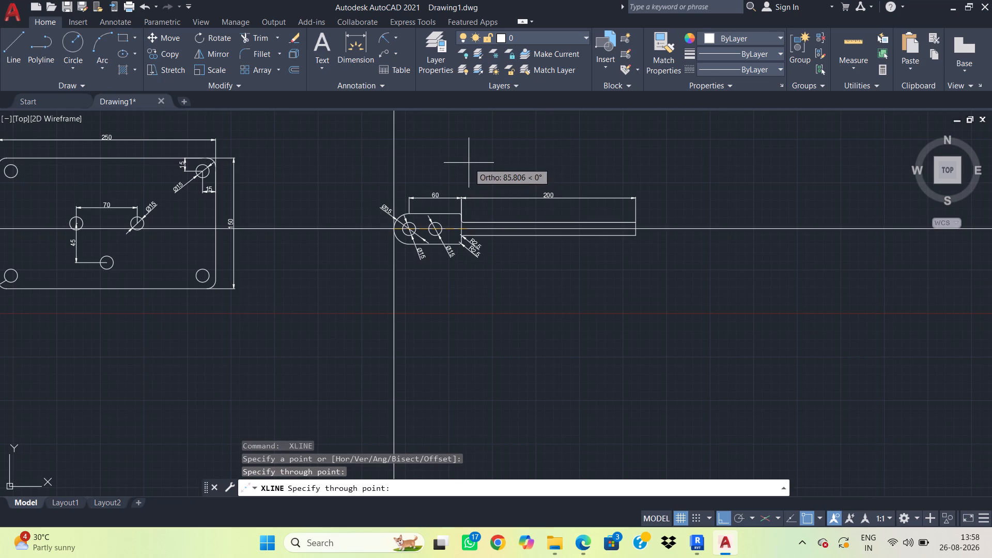
key("Escape")
Draw a vertical construction line through the far end of the lever's 200 mm handle.
key("space")
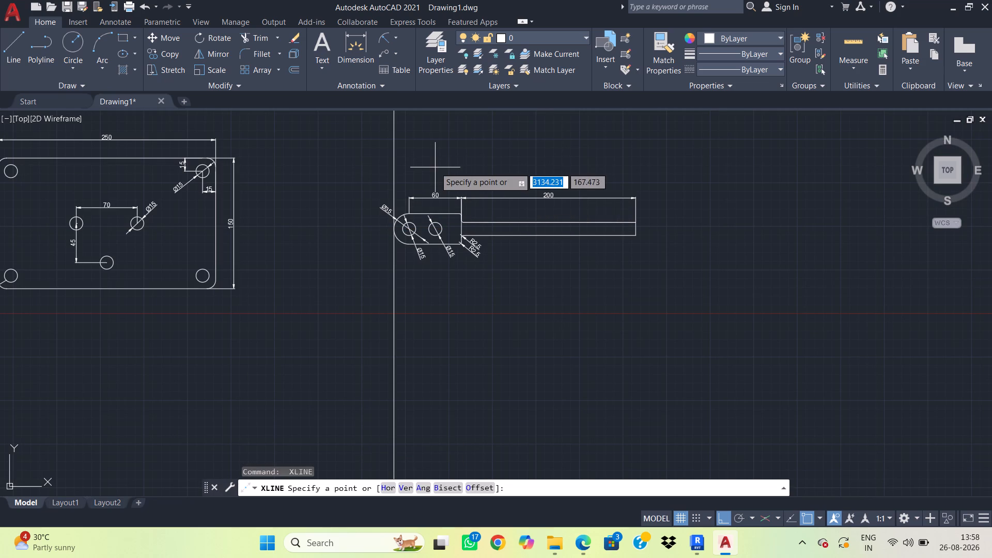
left_click(635, 234)
left_click(632, 155)
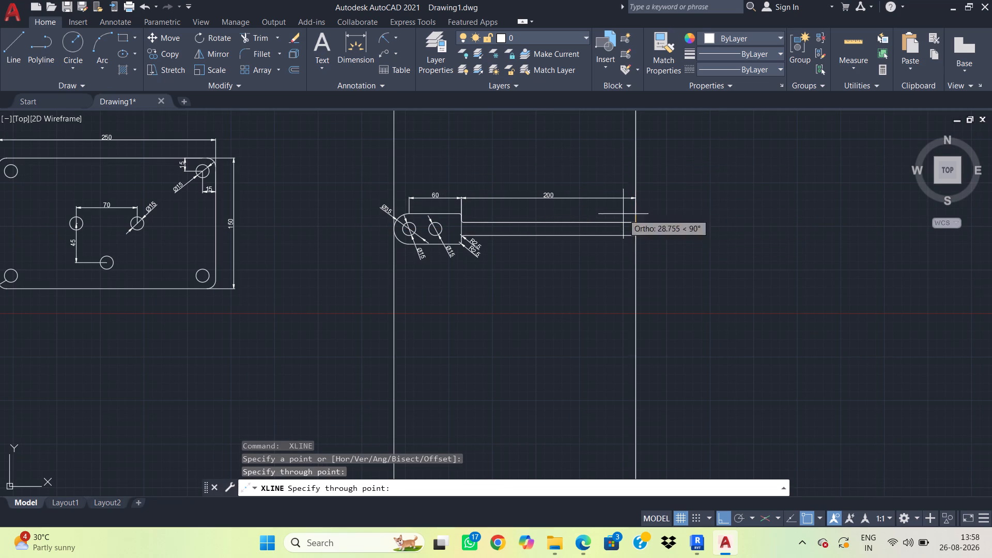
key("Escape")
Draw two horizontal construction lines through the top and bottom quadrants of the hole at the lever's rounded end.
scroll(518, 217, "up", 1)
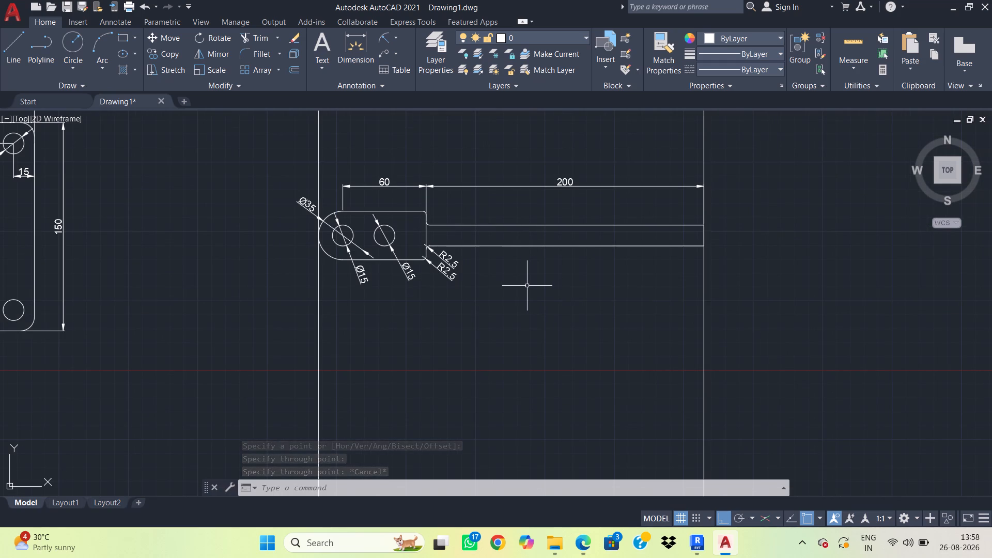
key("space")
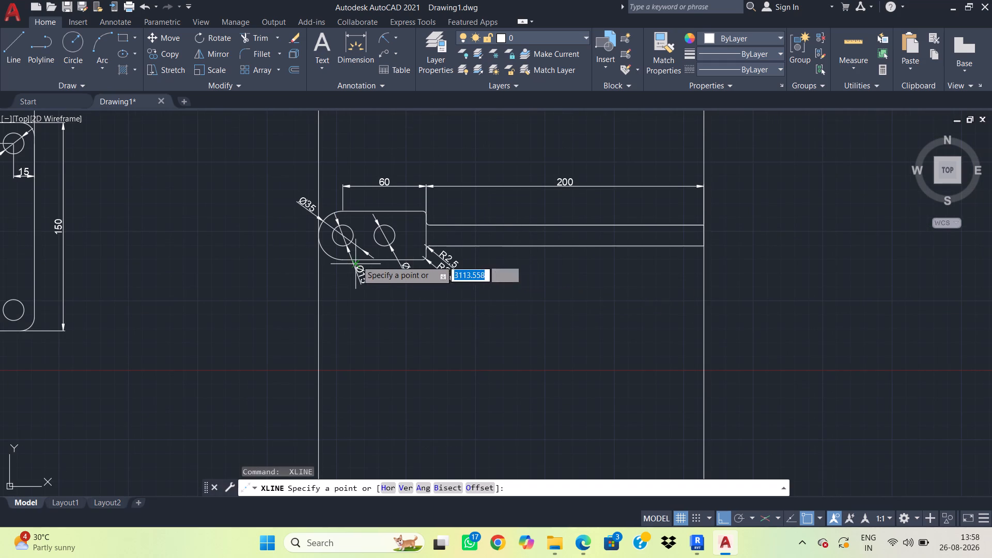
left_click(342, 226)
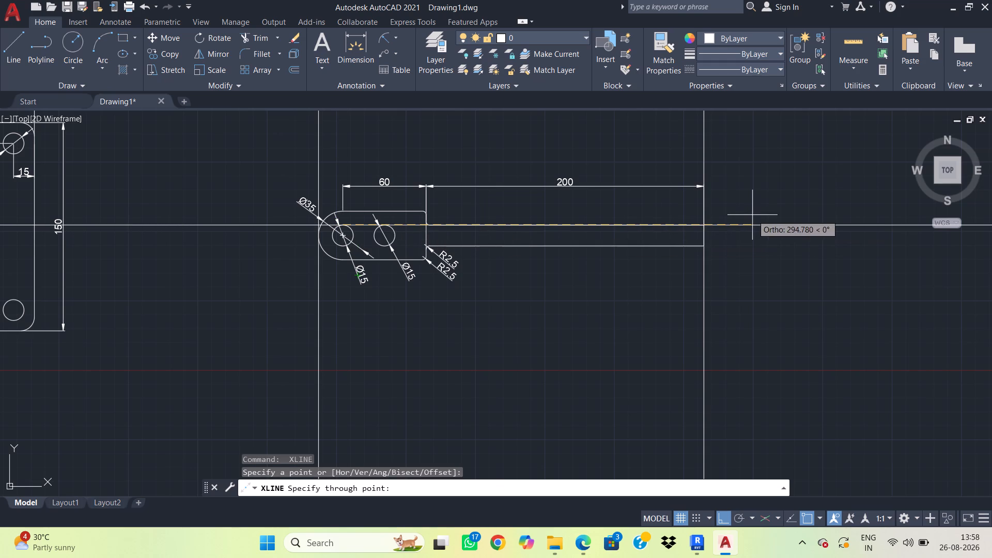
left_click(752, 215)
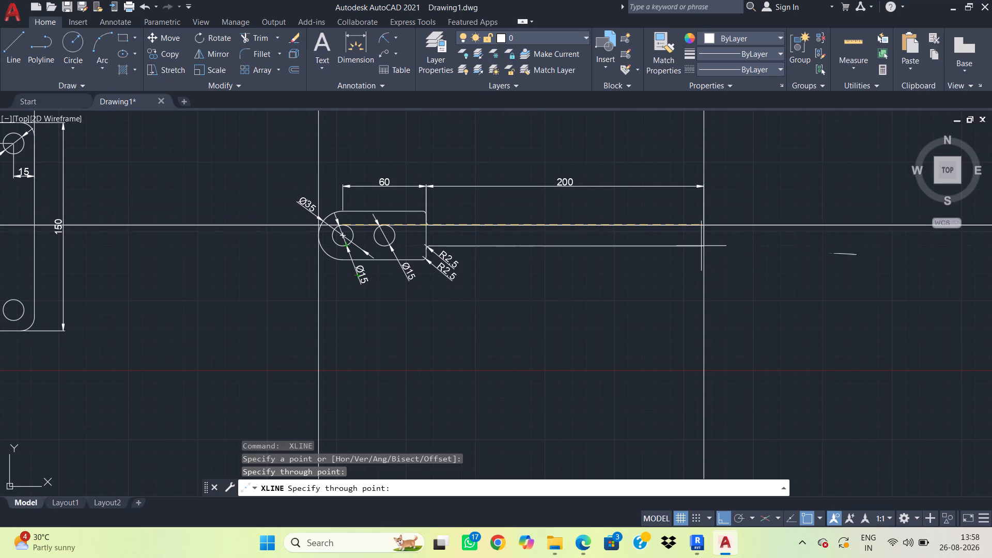
key("Escape")
key("space")
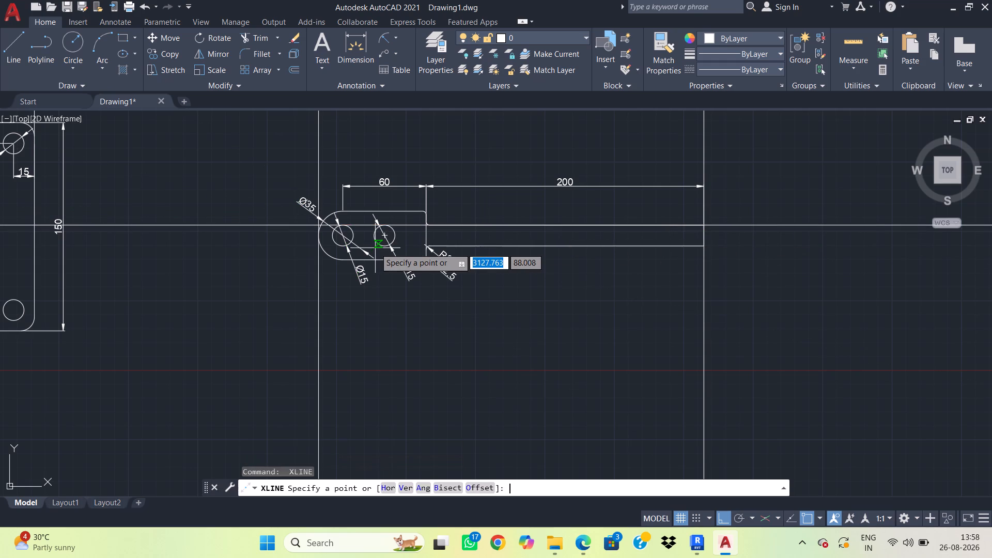
left_click(342, 247)
left_click(291, 253)
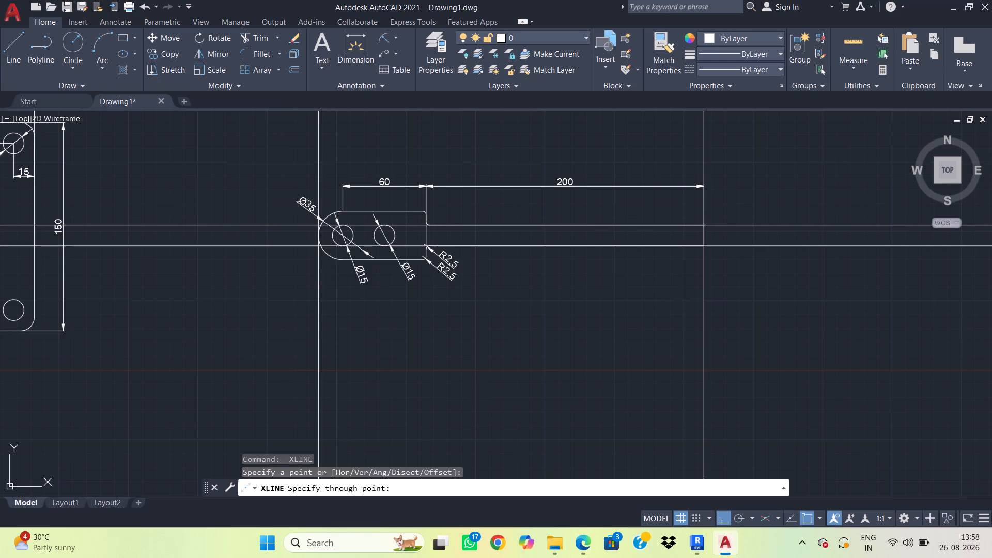
key("Escape")
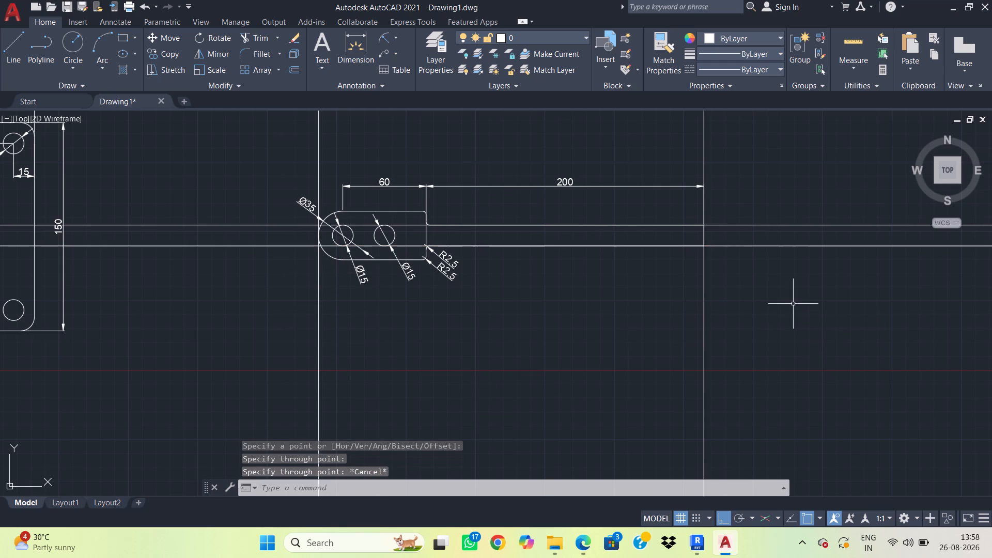
Move the two horizontal construction lines straight up into the free space above the lever's 60 and 200 dimensions.
left_click(786, 280)
left_click(759, 195)
key("m")
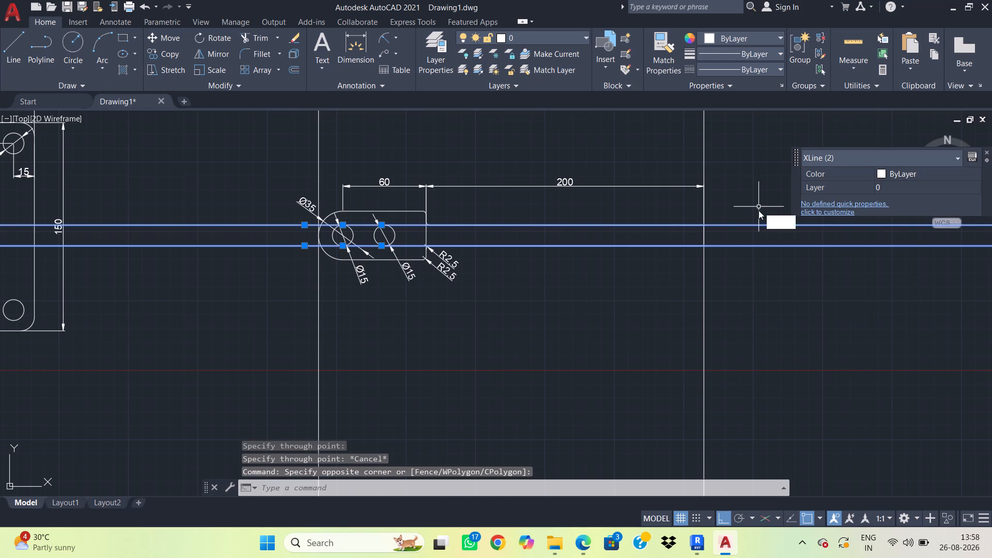
key("space")
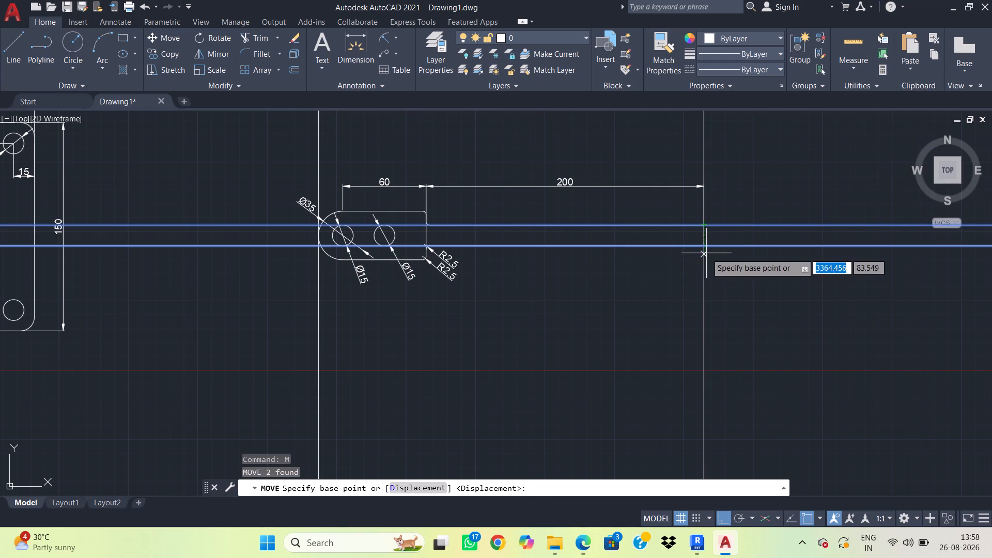
left_click(705, 248)
middle_click_drag(710, 181, 712, 246)
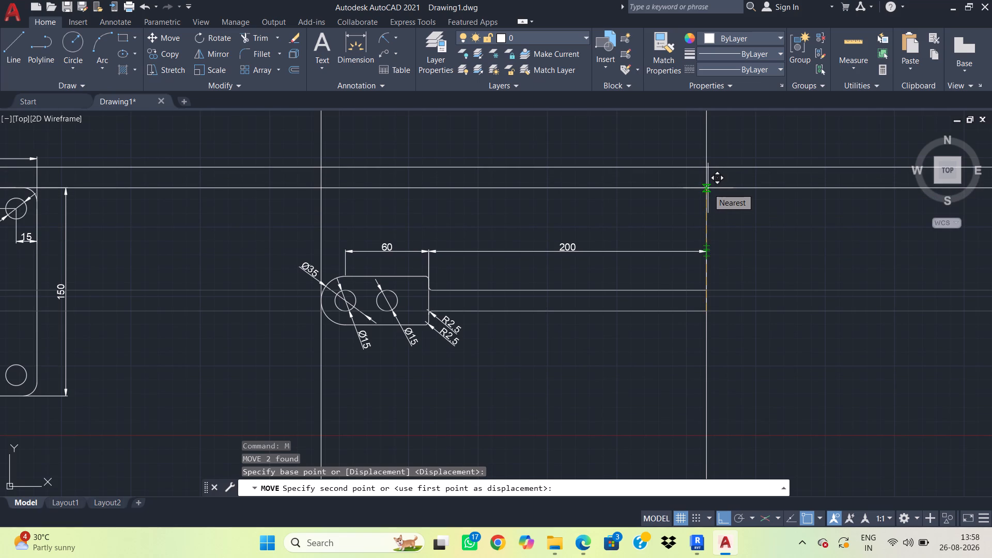
left_click(708, 188)
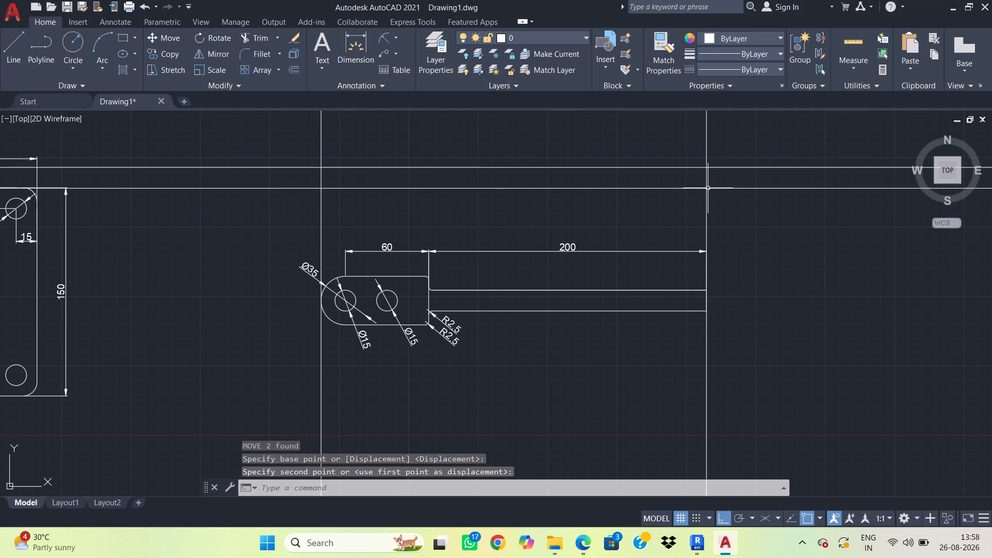
key("Escape")
Trim the crossing construction lines around the new view, leaving a closed rectangular bar above the lever.
type("tr")
key("space")
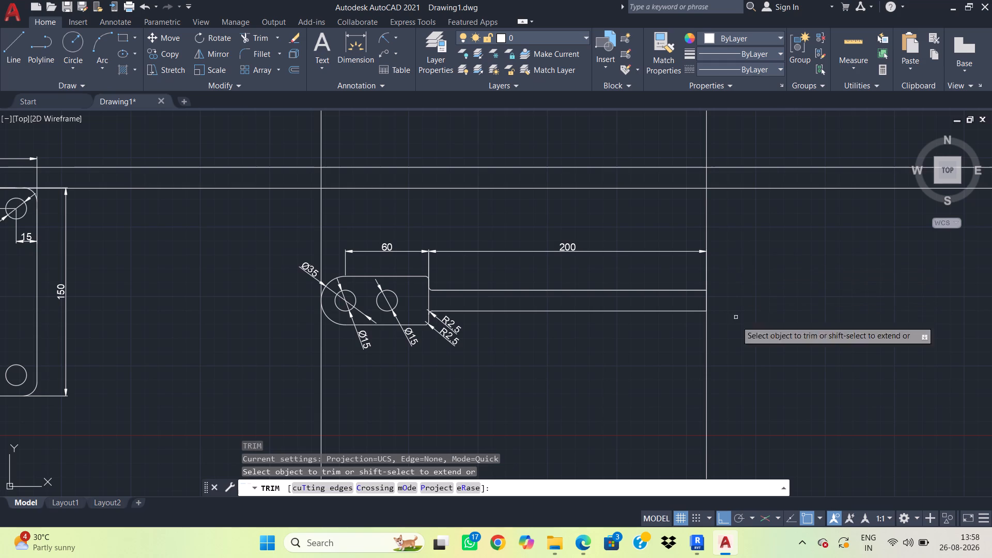
scroll(749, 282, "down", 1)
scroll(751, 256, "up", 1)
left_click_drag(735, 241, 623, 245)
left_click_drag(743, 161, 631, 172)
middle_click_drag(656, 168, 768, 202)
left_click_drag(542, 168, 309, 199)
left_click_drag(491, 256, 421, 266)
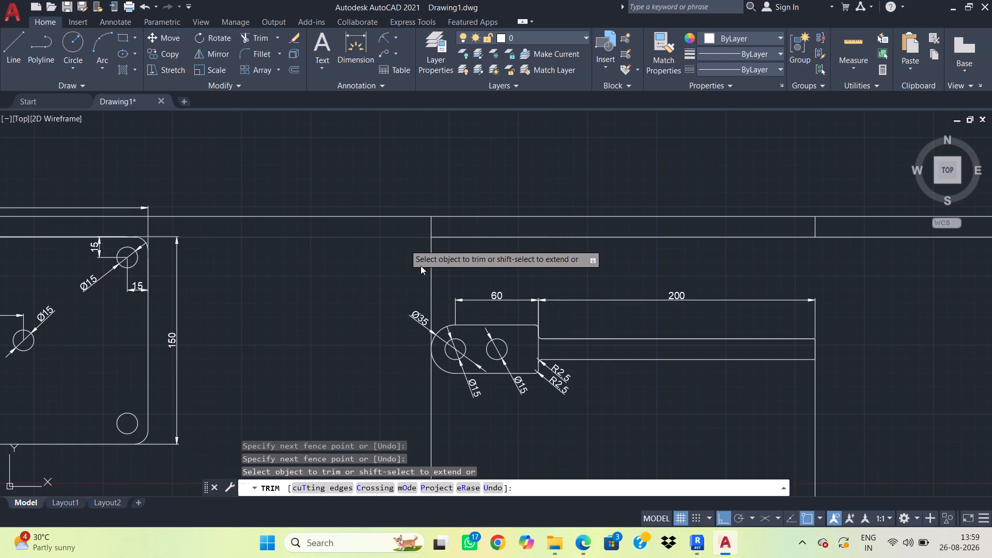
left_click_drag(421, 266, 440, 252)
left_click_drag(463, 266, 368, 277)
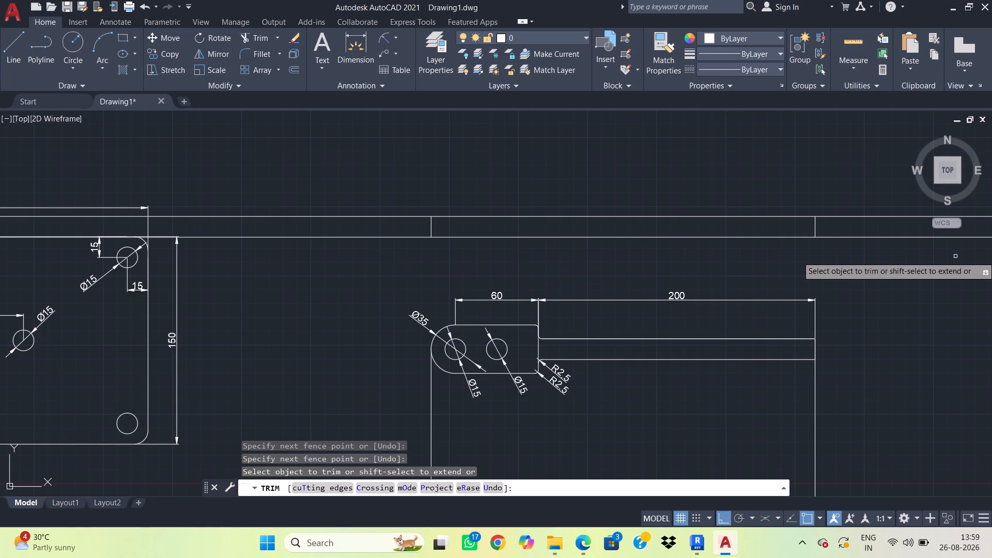
left_click_drag(832, 302, 843, 193)
left_click_drag(356, 280, 382, 180)
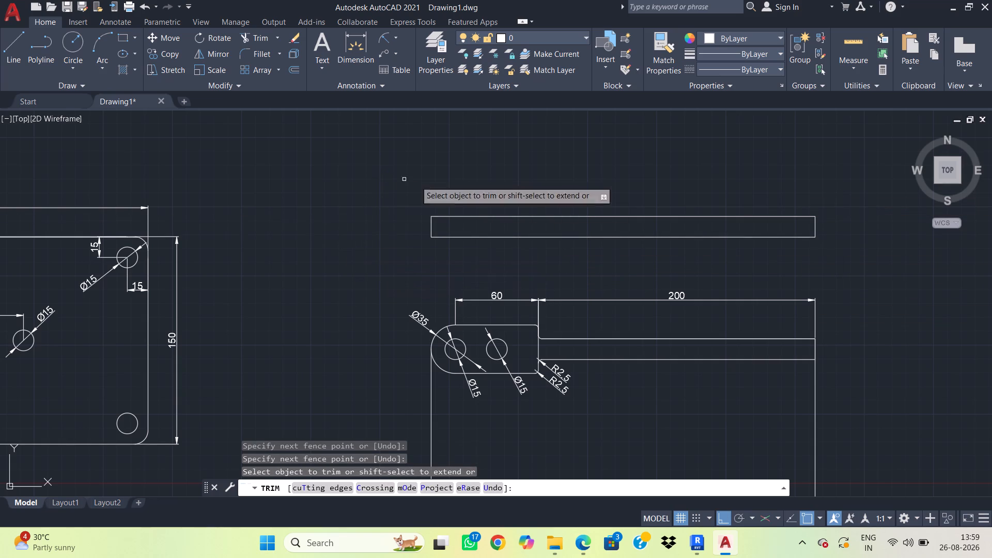
Trim away the leftover vertical construction lines below the lever and the leftover horizontal line running across the base plate.
scroll(780, 242, "down", 2)
left_click_drag(805, 359, 576, 376)
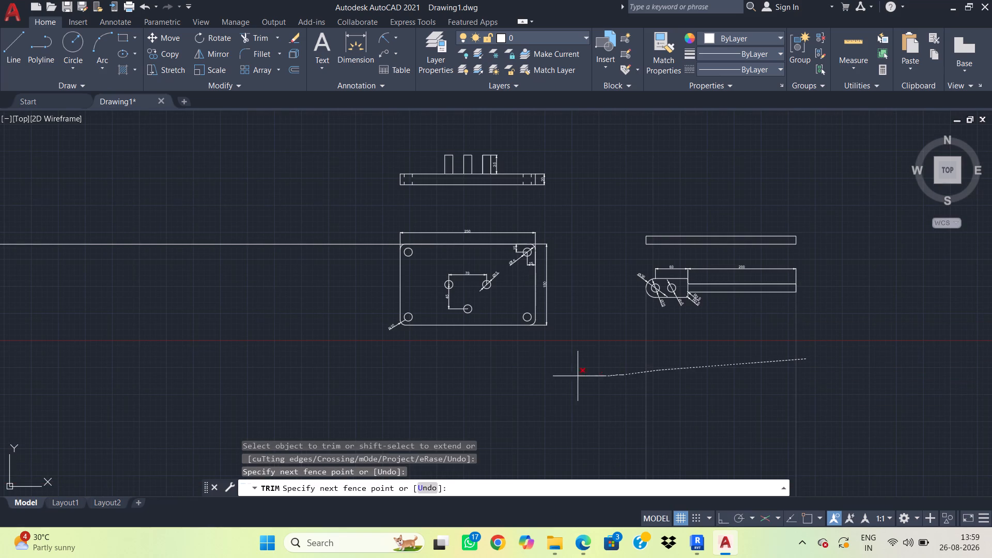
left_click_drag(576, 376, 576, 376)
scroll(501, 365, "down", 2)
left_click_drag(415, 342, 424, 309)
scroll(652, 302, "up", 2)
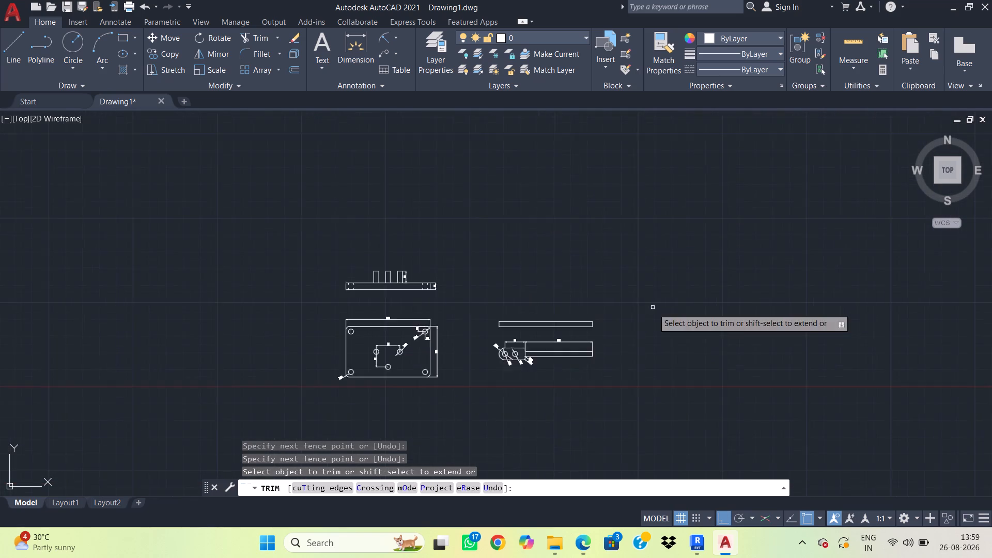
scroll(653, 310, "up", 1)
key("Escape")
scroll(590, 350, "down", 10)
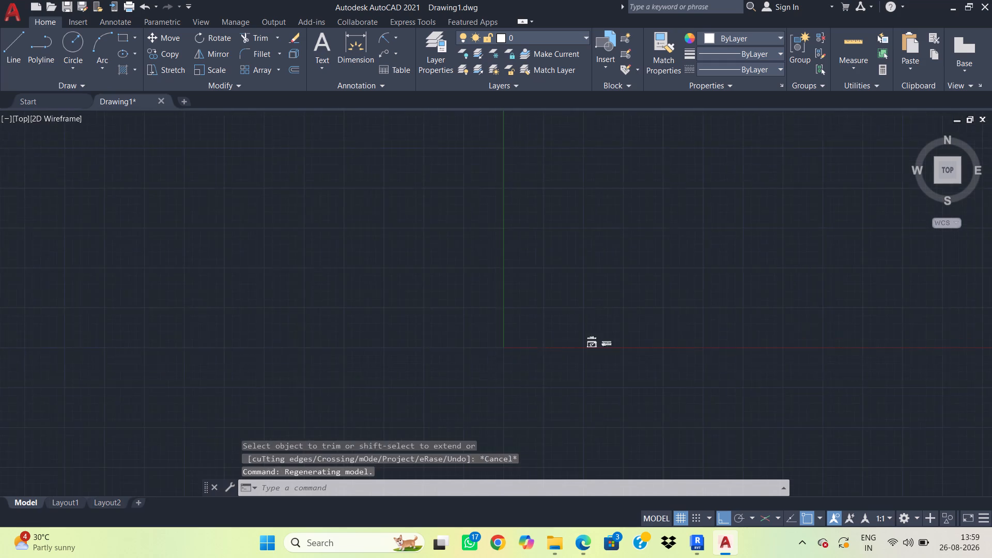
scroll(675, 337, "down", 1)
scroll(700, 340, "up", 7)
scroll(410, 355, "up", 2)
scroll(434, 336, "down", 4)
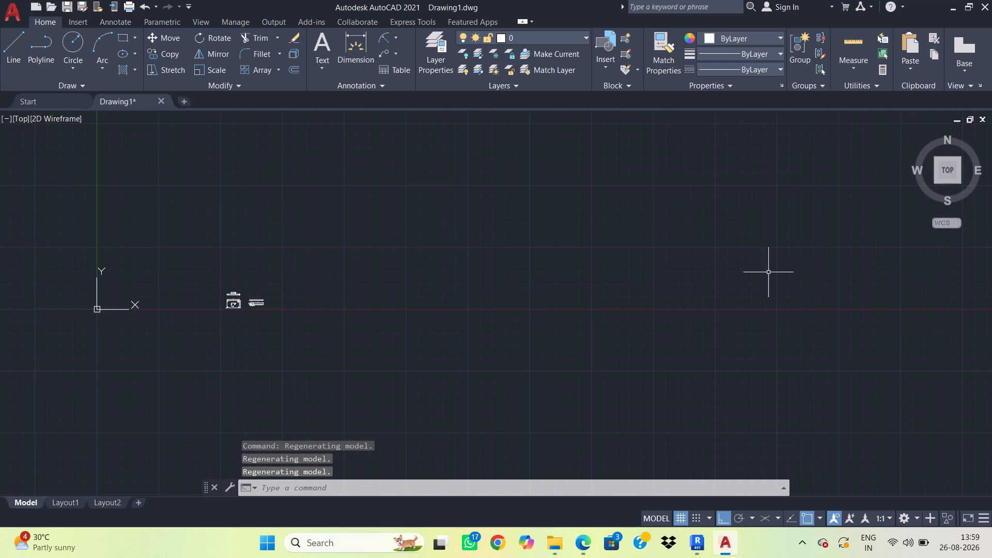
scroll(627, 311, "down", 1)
Draw a vertical projection line from the shoulder of the lever's head up past the rectangular bar above it.
middle_click_drag(354, 318, 734, 302)
scroll(771, 287, "up", 5)
scroll(664, 329, "up", 3)
middle_click_drag(792, 290, 590, 305)
scroll(679, 283, "up", 1)
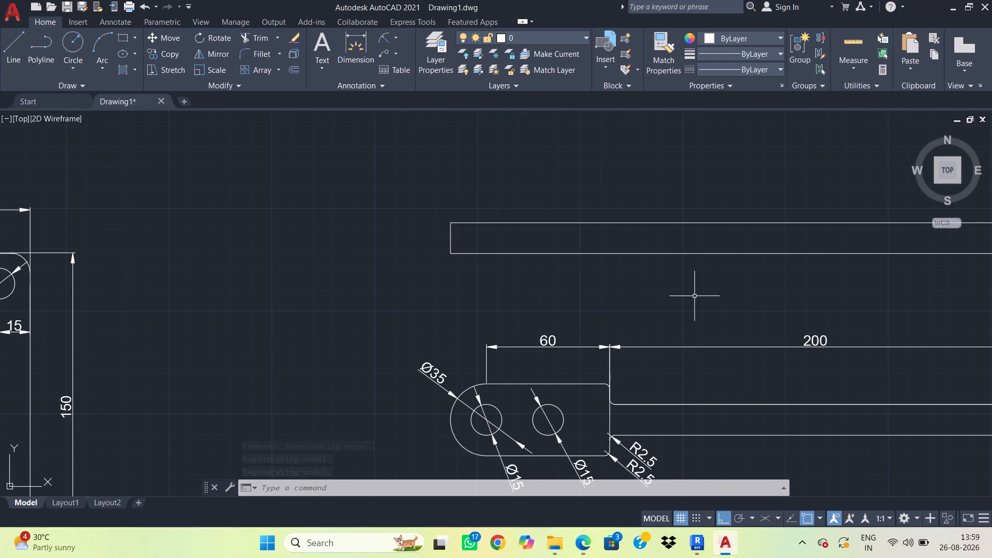
middle_click_drag(696, 297, 623, 288)
middle_click_drag(578, 299, 597, 282)
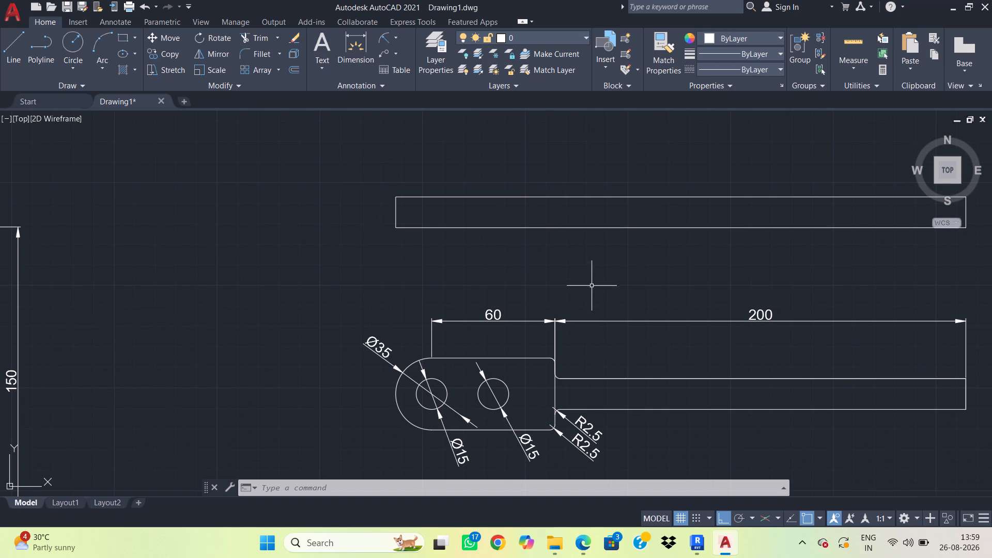
key("l")
key("space")
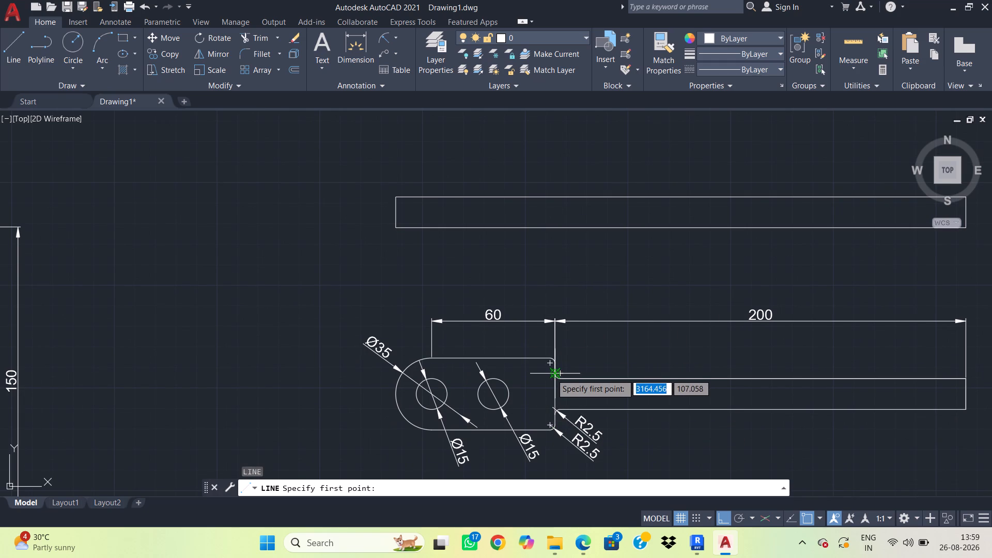
scroll(552, 375, "up", 3)
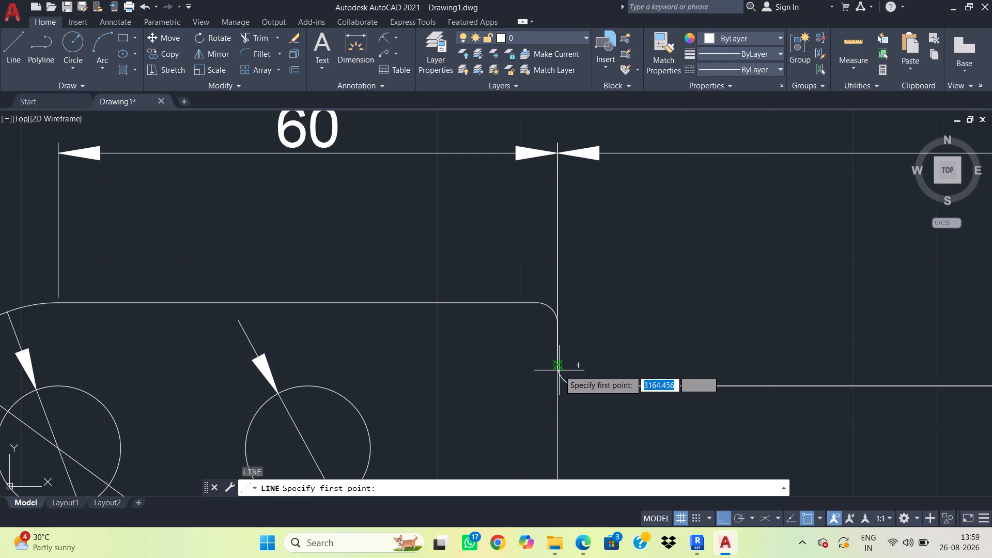
left_click(560, 319)
scroll(567, 307, "down", 4)
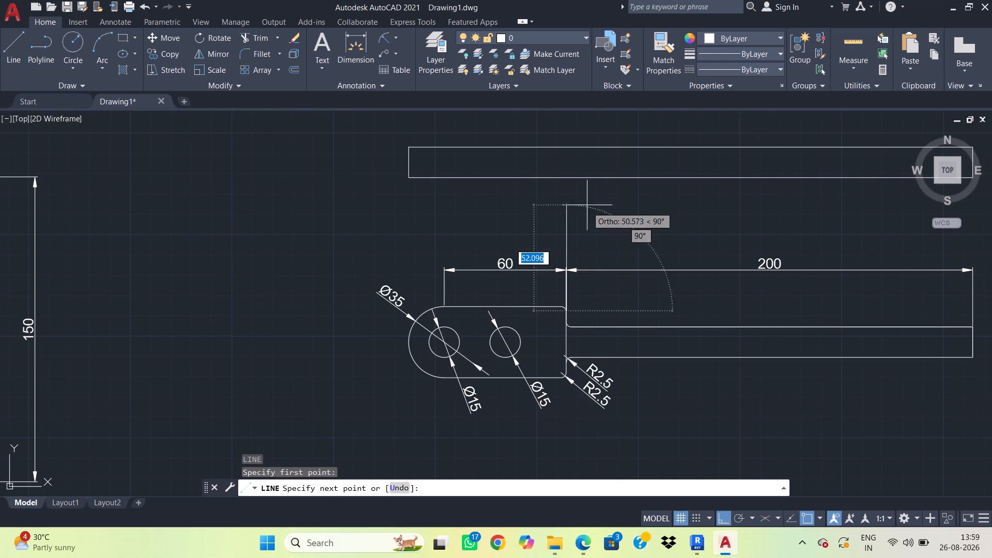
left_click(546, 128)
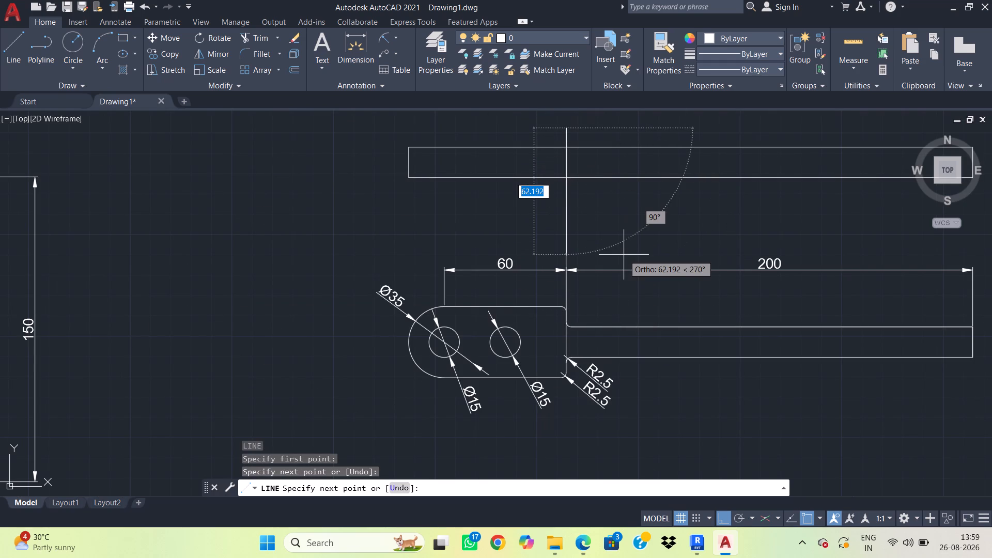
key("Escape")
Trim away the shoulder projection line below the rectangular bar, undoing the extra trim that cuts the bar's upper edge.
key("t")
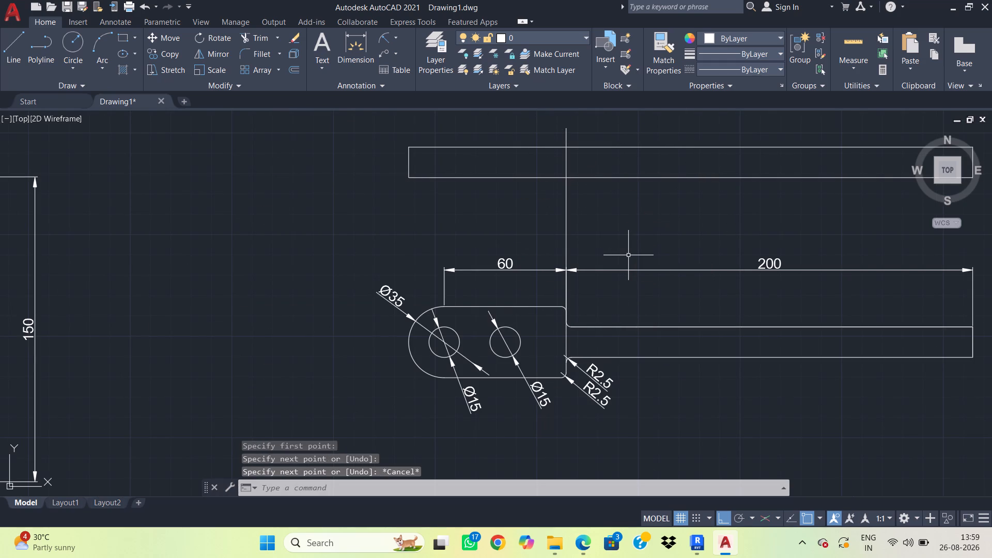
type("r")
key("space")
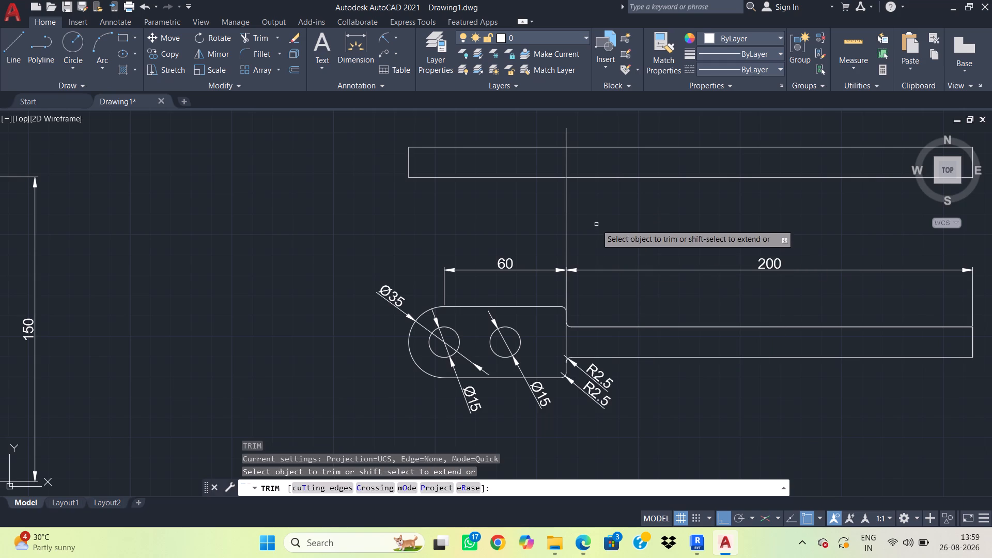
left_click_drag(596, 214, 525, 219)
left_click_drag(589, 135, 538, 148)
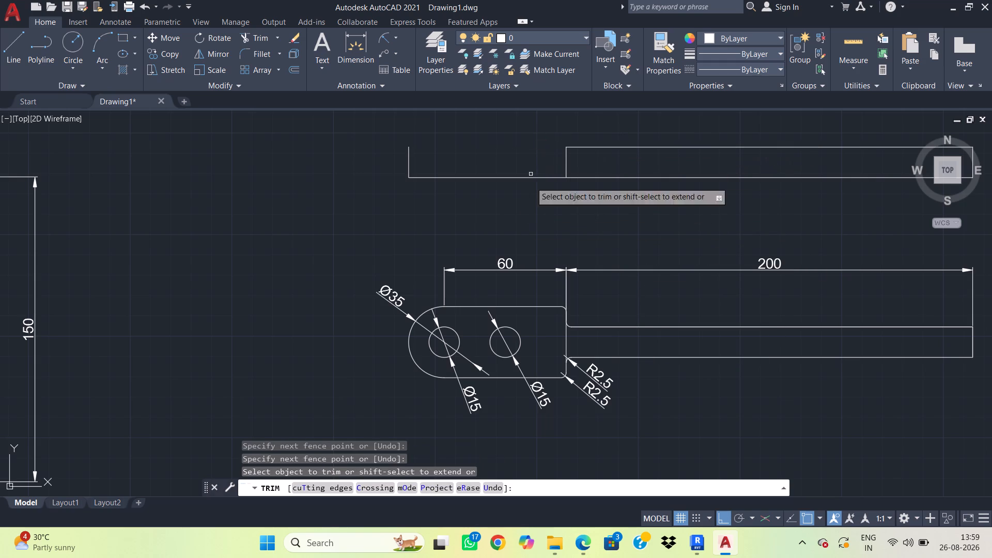
key("ctrl+z")
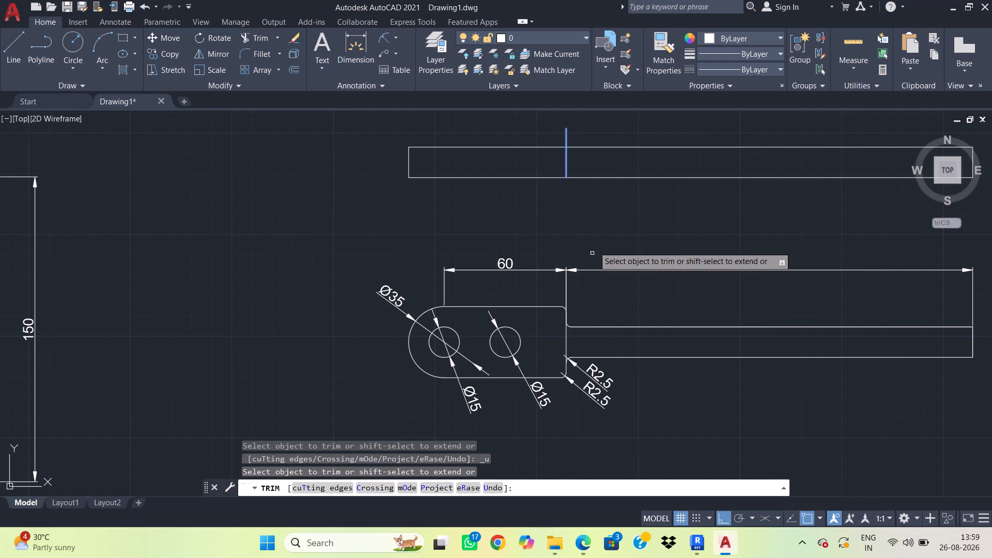
key("Escape")
key("Escape")
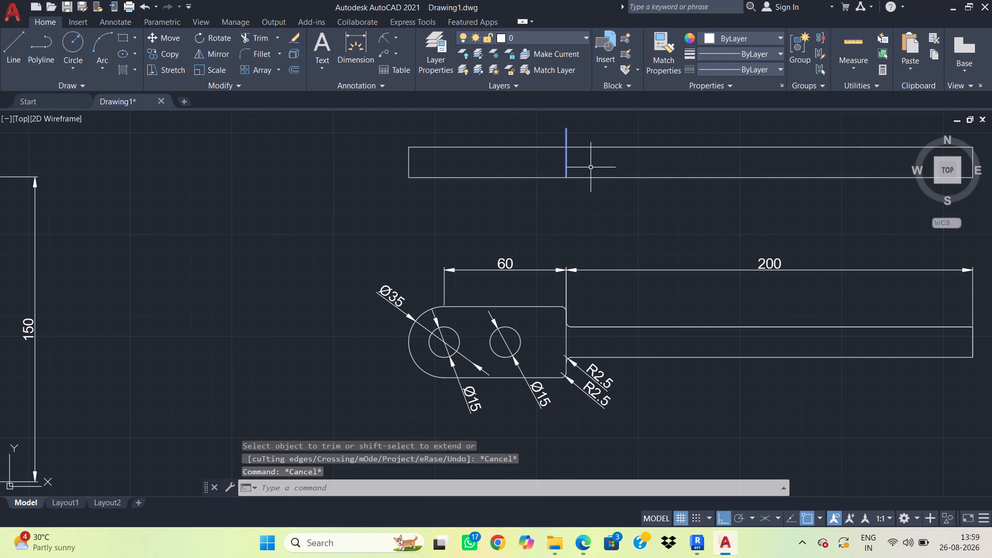
key("Escape")
key("Escape")
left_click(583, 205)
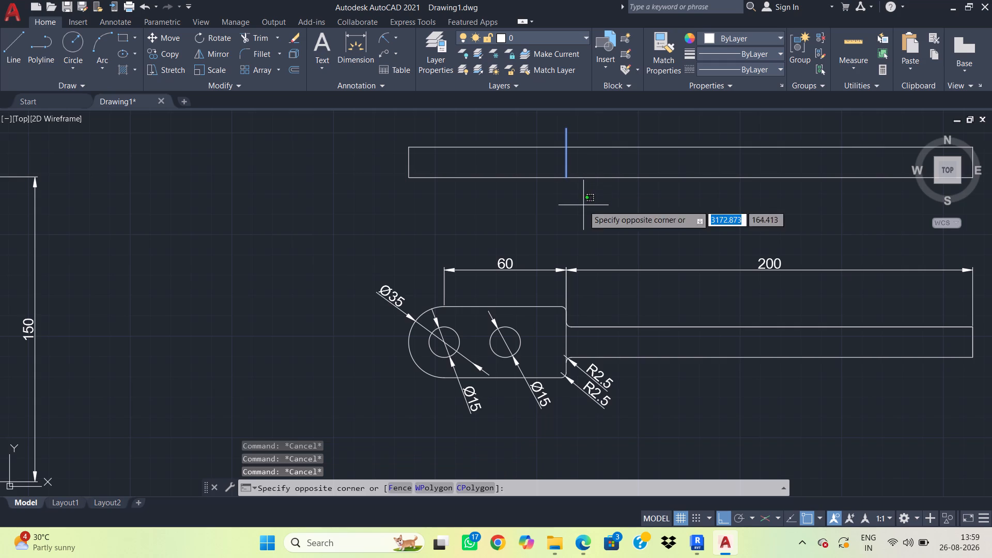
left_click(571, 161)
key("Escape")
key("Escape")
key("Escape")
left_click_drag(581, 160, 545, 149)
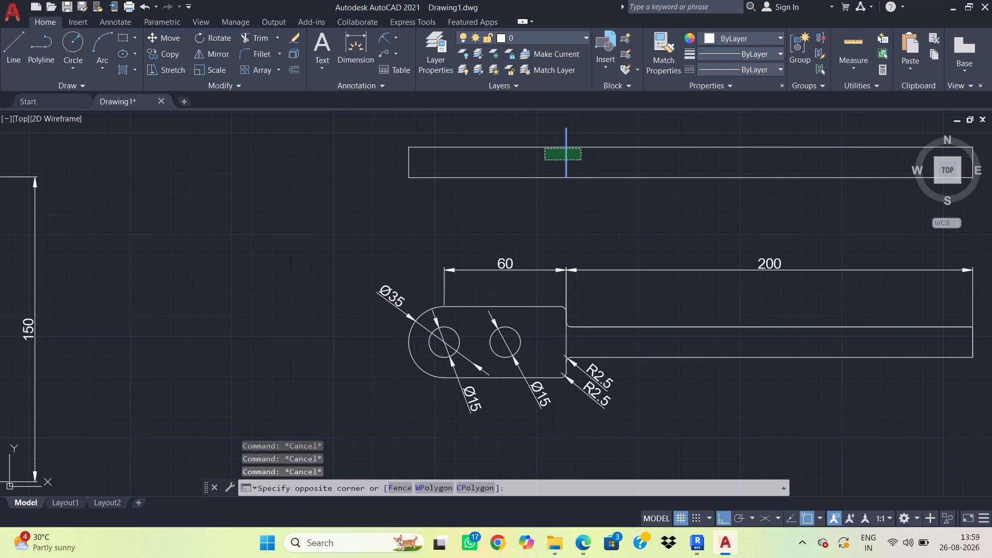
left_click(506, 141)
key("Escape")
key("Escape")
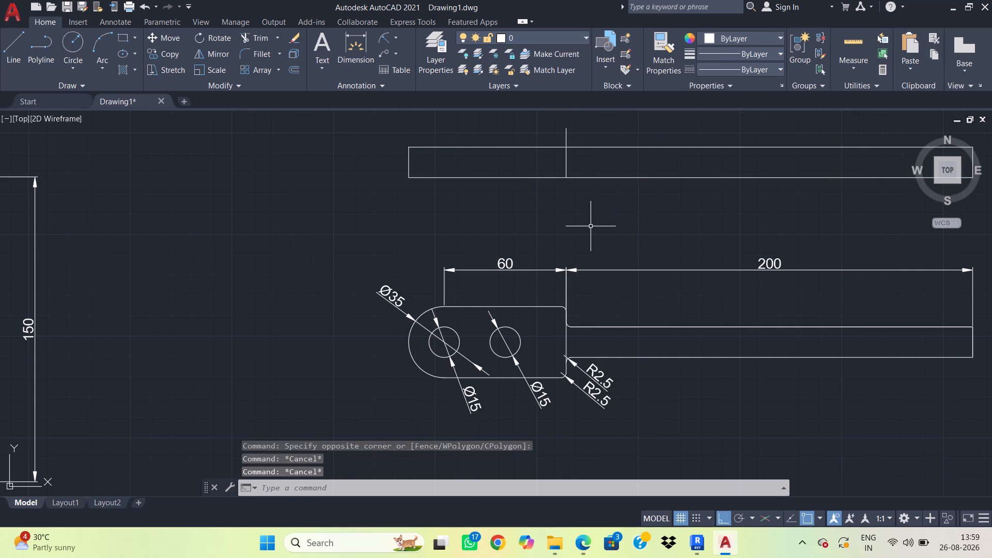
Trim off the stub of the shoulder projection line that sticks out above the rectangular bar.
type("tr")
key("space")
left_click_drag(587, 137, 565, 141)
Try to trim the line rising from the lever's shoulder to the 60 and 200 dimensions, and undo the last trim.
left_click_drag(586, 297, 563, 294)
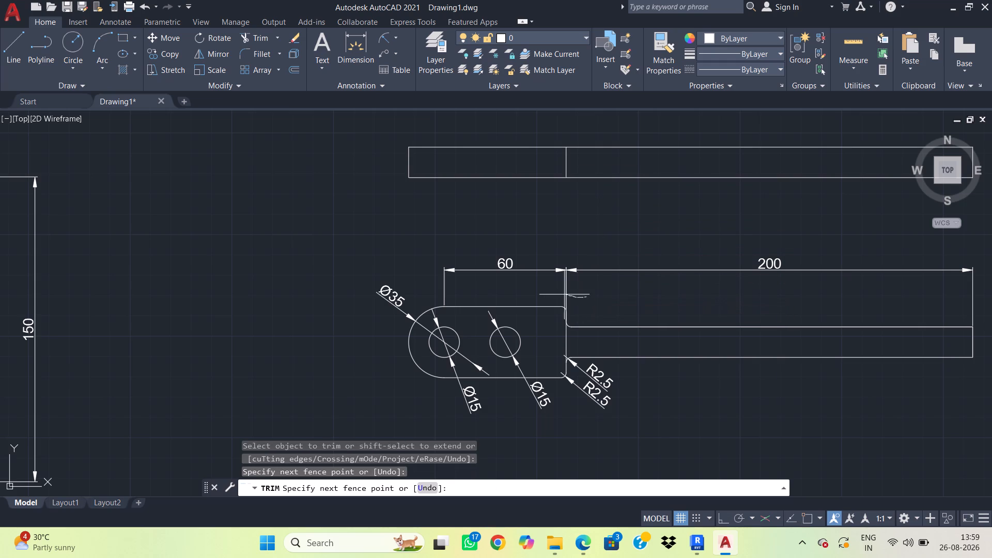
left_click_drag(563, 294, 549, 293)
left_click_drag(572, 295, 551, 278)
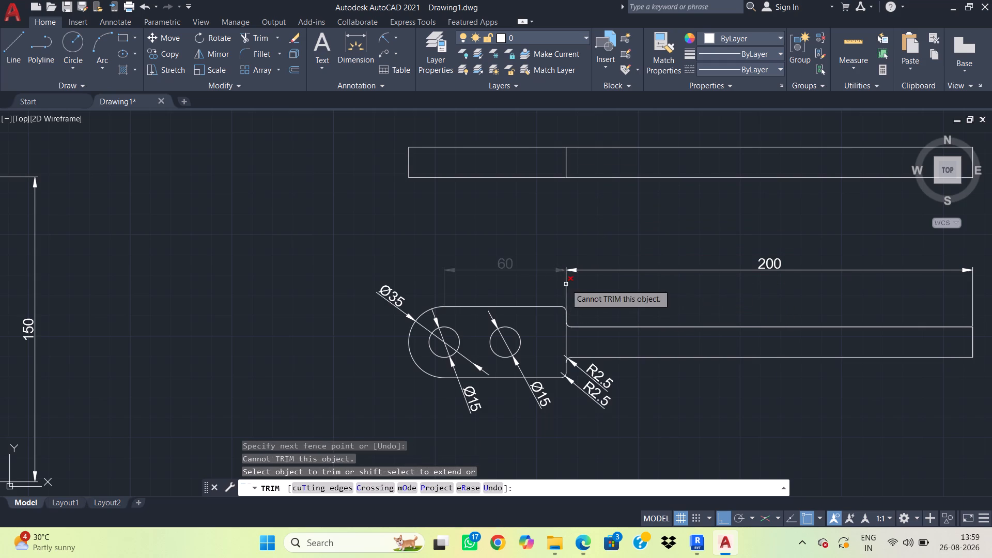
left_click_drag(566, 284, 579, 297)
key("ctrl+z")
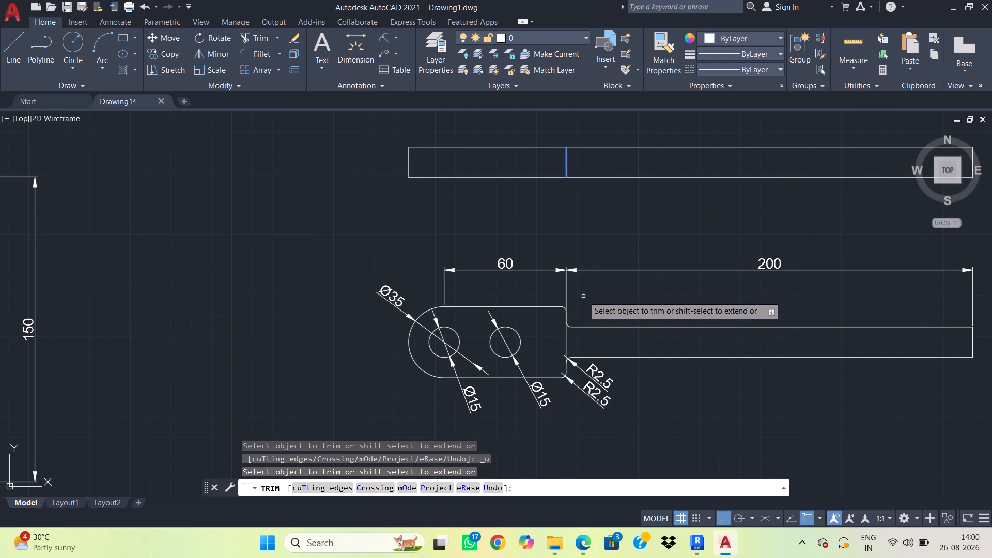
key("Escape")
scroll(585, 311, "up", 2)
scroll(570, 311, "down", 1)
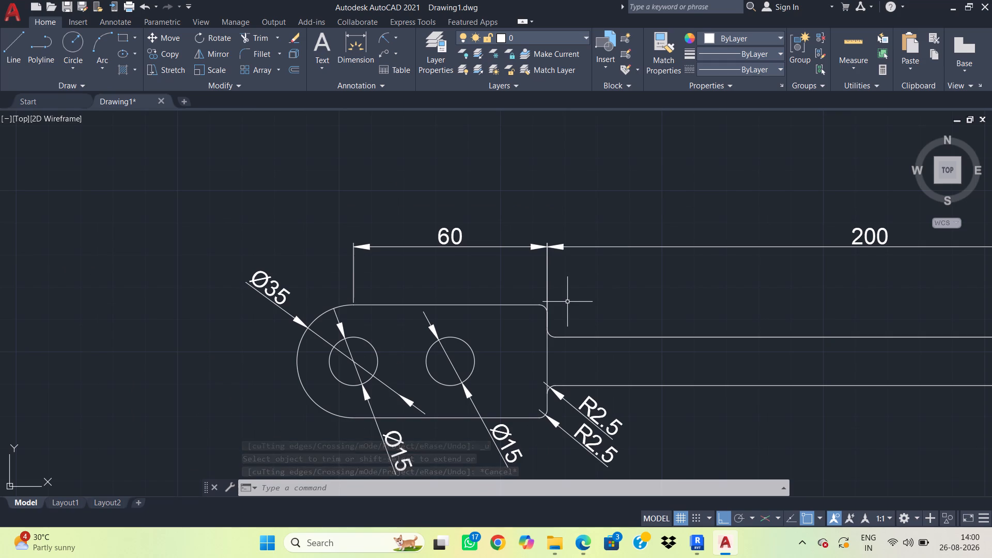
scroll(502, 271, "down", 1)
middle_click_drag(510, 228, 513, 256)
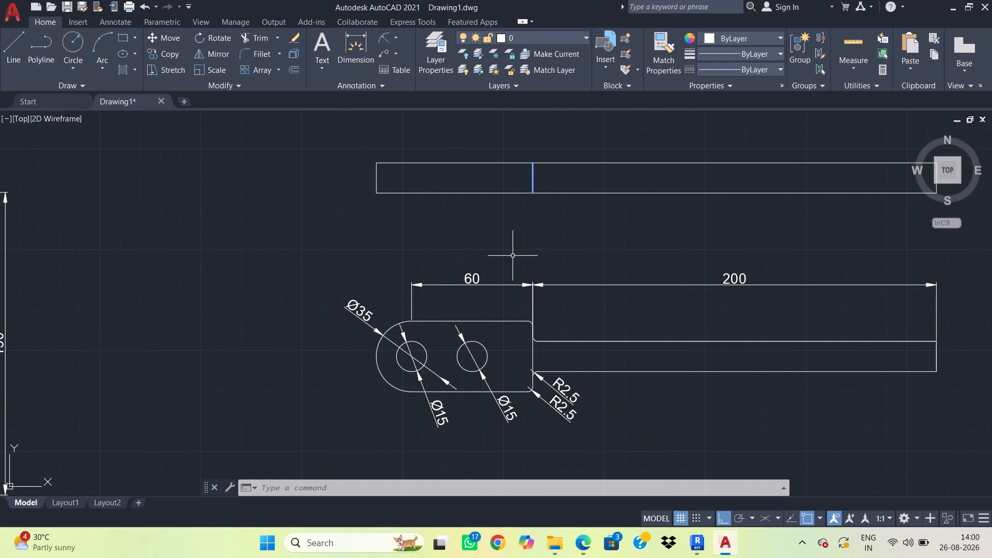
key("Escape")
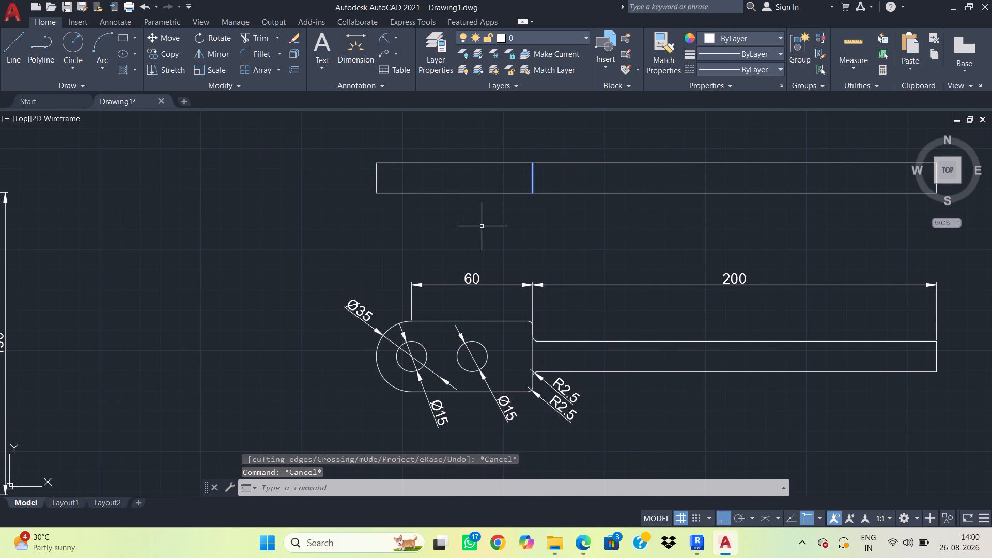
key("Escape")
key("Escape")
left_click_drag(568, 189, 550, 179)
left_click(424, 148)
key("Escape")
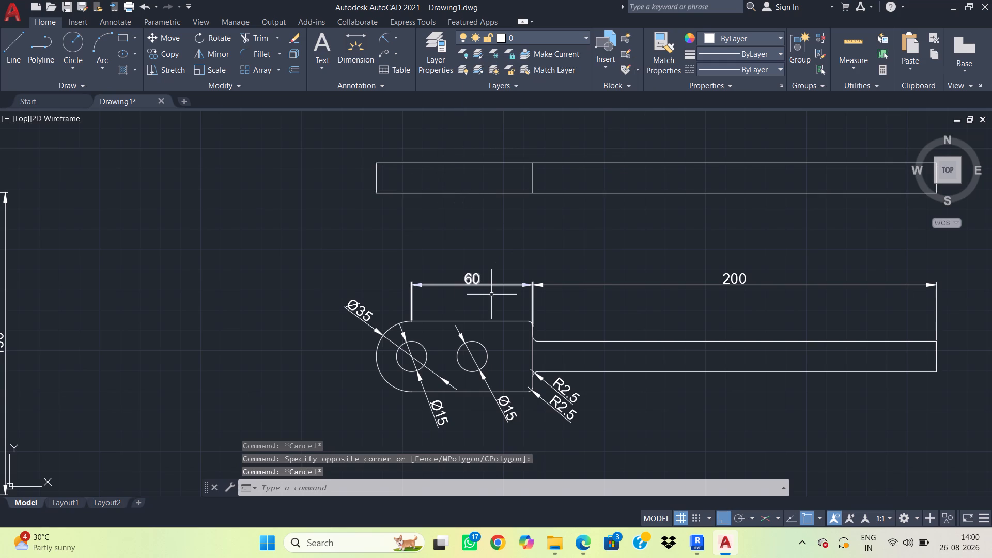
Draw two vertical construction lines through the side quadrants of the Ø15 circle nearer the lever's shoulder, crossing the bar above.
key("x")
key("l")
key("space")
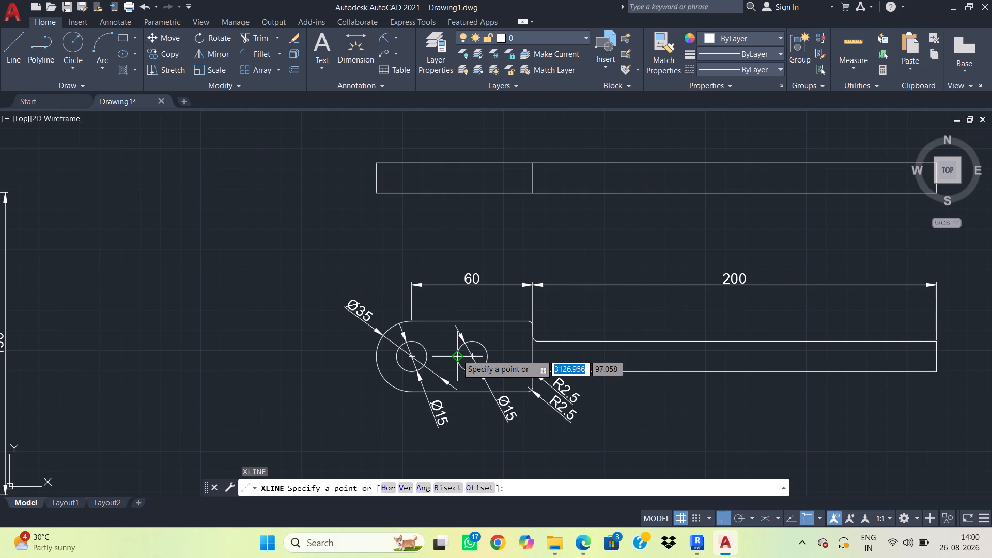
left_click(457, 354)
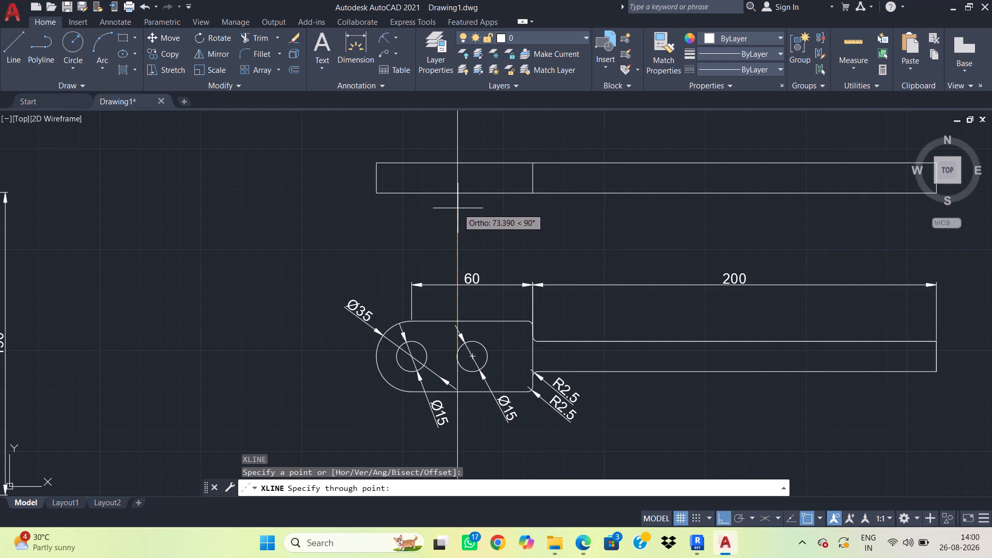
left_click(458, 208)
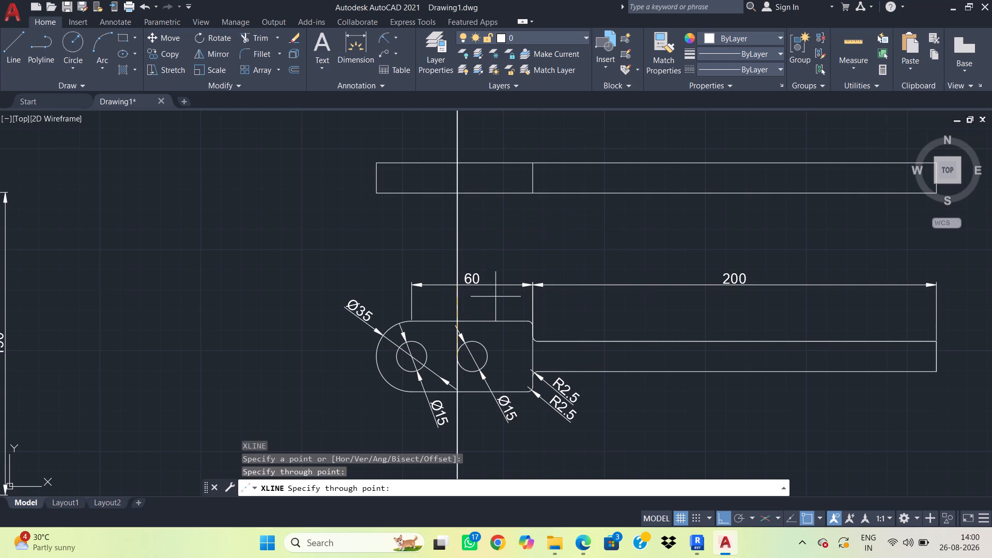
key("Escape")
key("space")
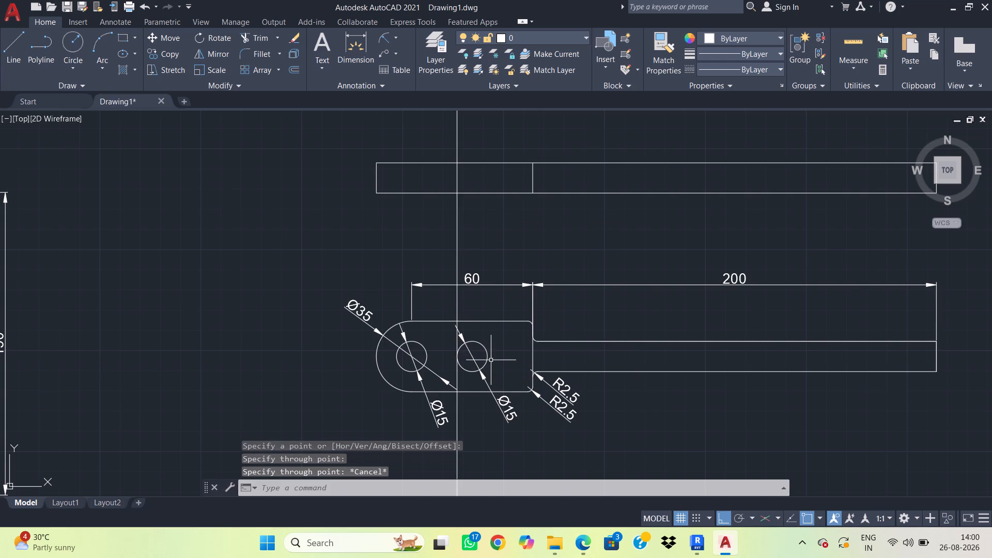
left_click(486, 357)
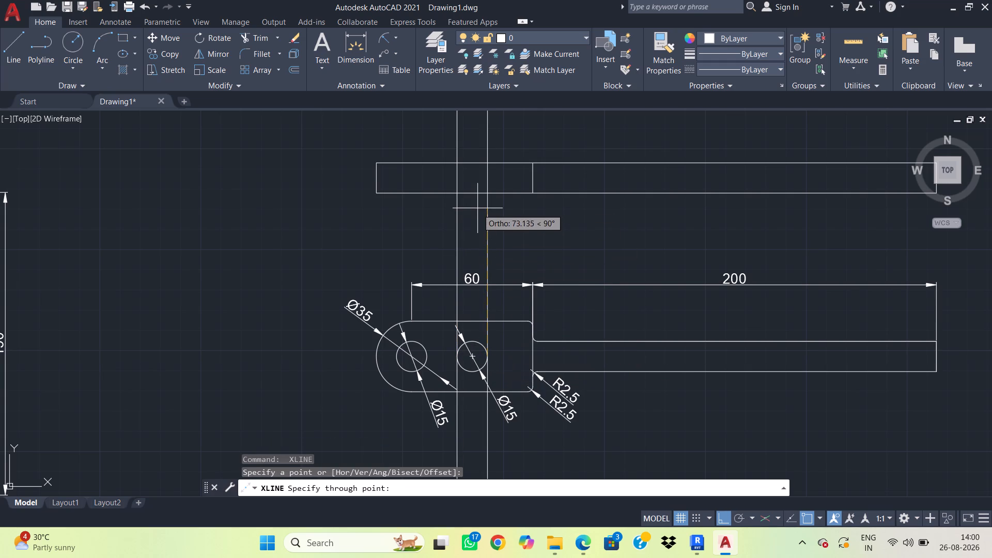
left_click(477, 208)
key("Escape")
Trim the two vertical construction lines inside the bar and delete their remaining portions below it.
type("tr")
key("space")
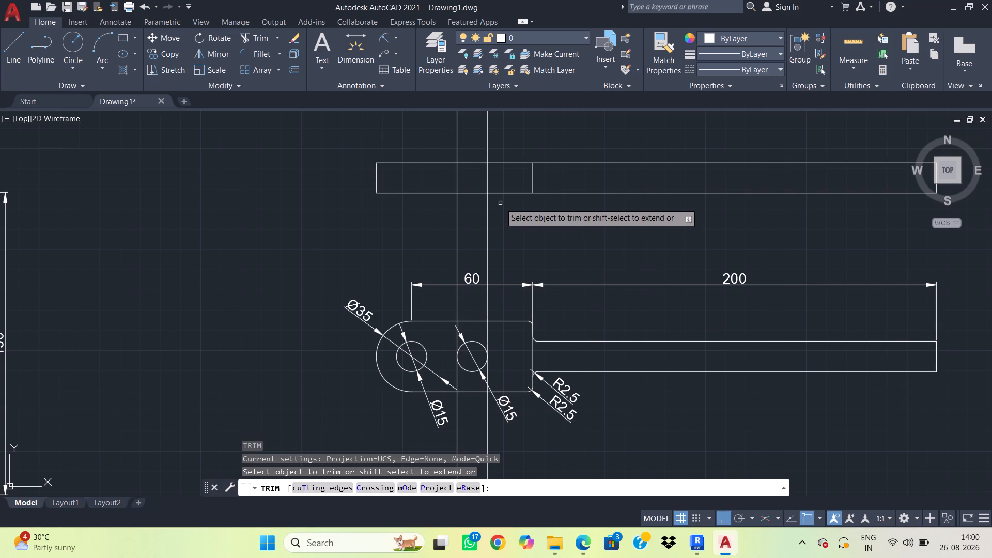
left_click_drag(494, 174, 459, 182)
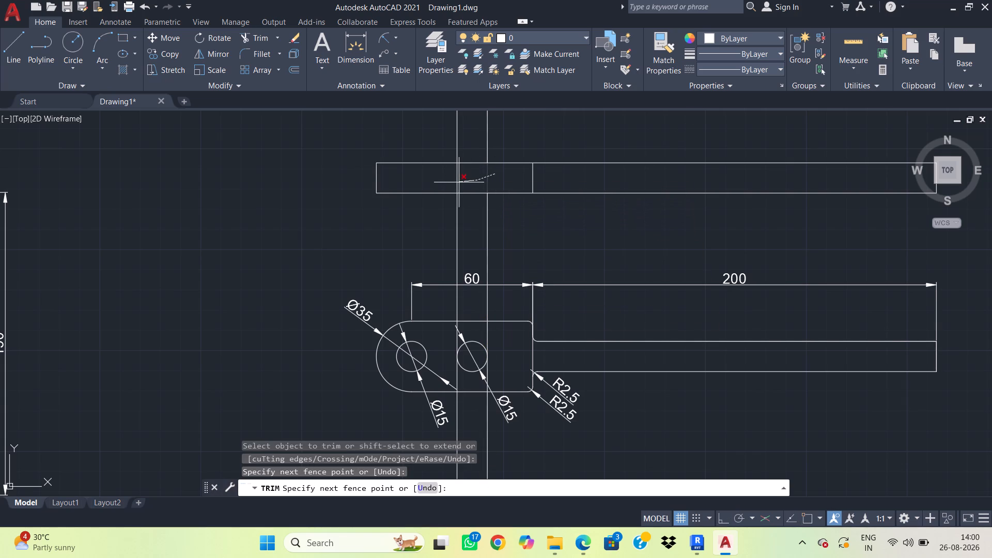
left_click_drag(459, 182, 444, 183)
key("Escape")
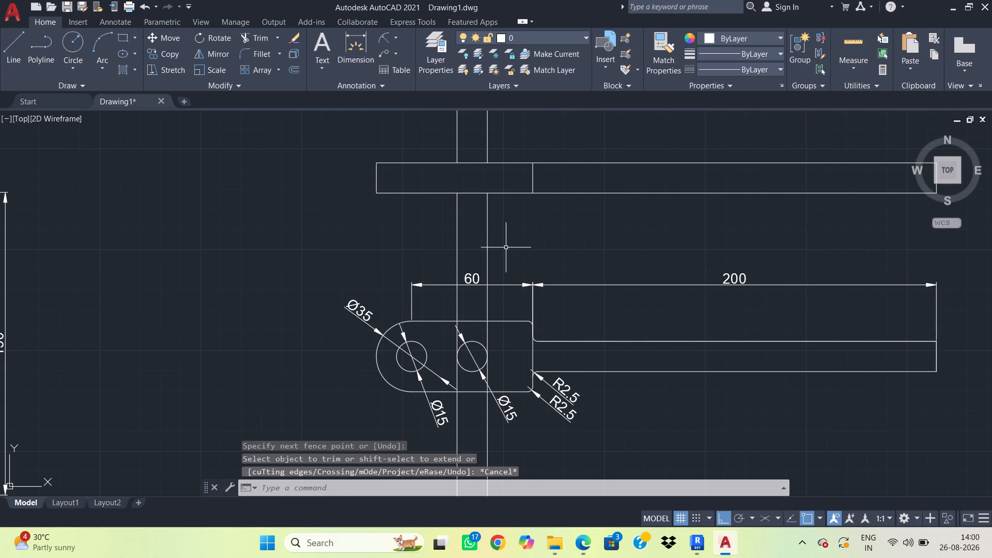
left_click_drag(506, 247, 485, 245)
left_click(391, 242)
key("Delete")
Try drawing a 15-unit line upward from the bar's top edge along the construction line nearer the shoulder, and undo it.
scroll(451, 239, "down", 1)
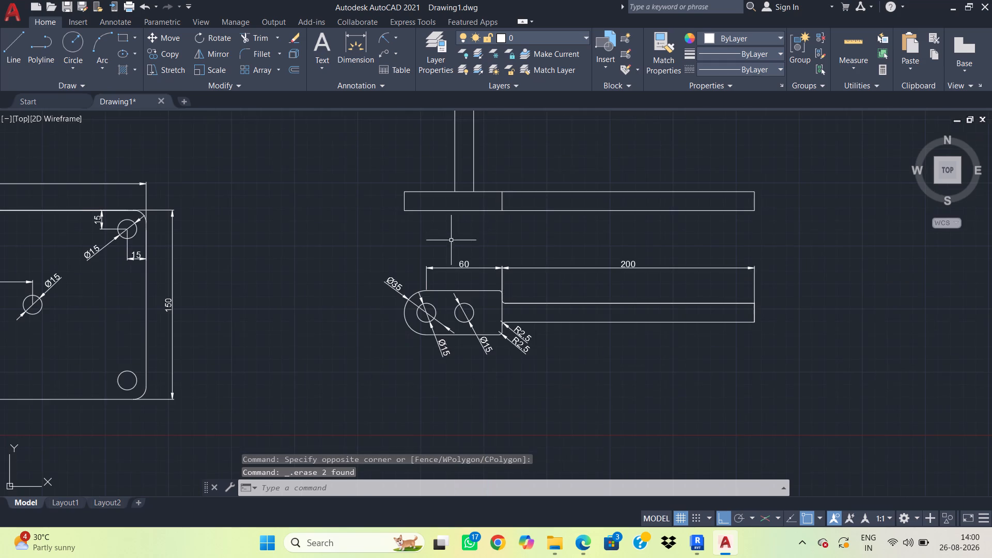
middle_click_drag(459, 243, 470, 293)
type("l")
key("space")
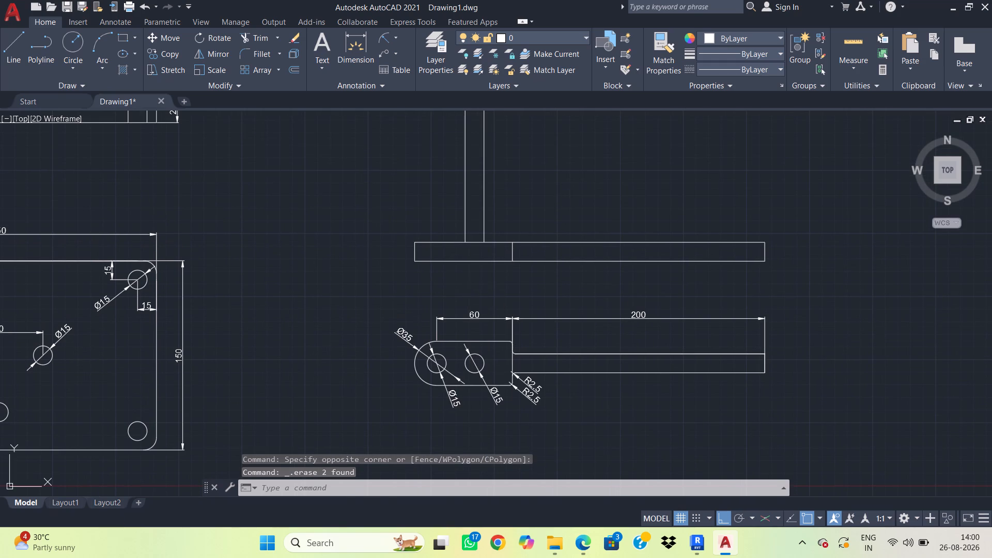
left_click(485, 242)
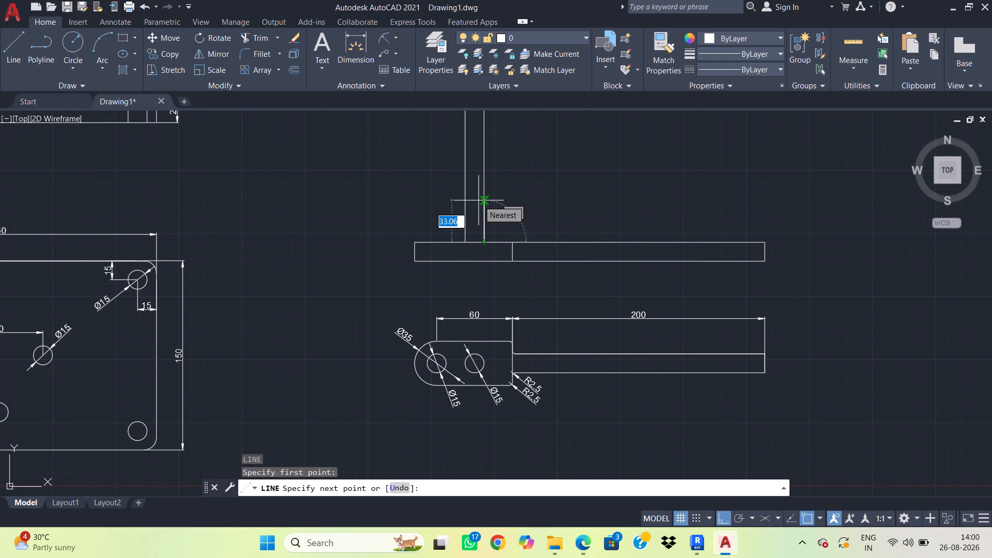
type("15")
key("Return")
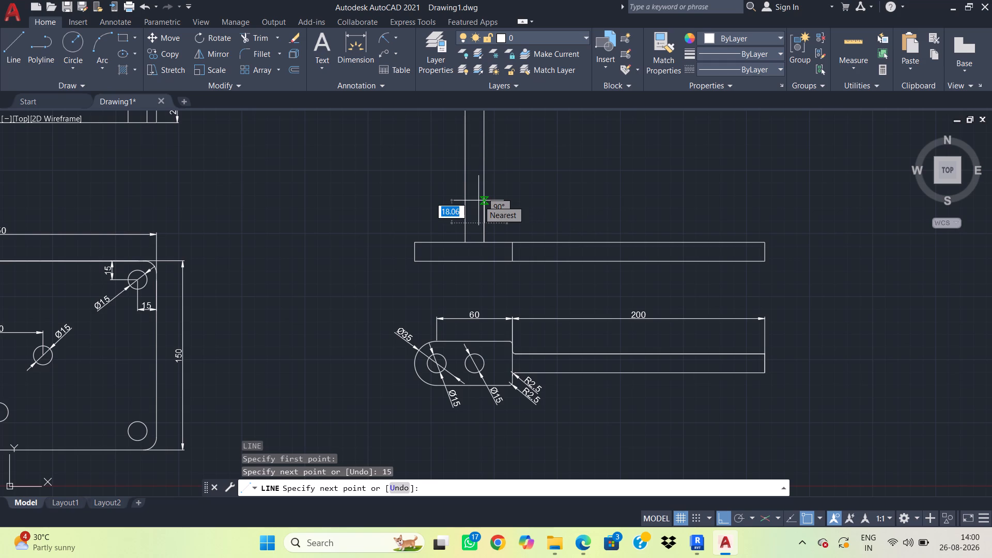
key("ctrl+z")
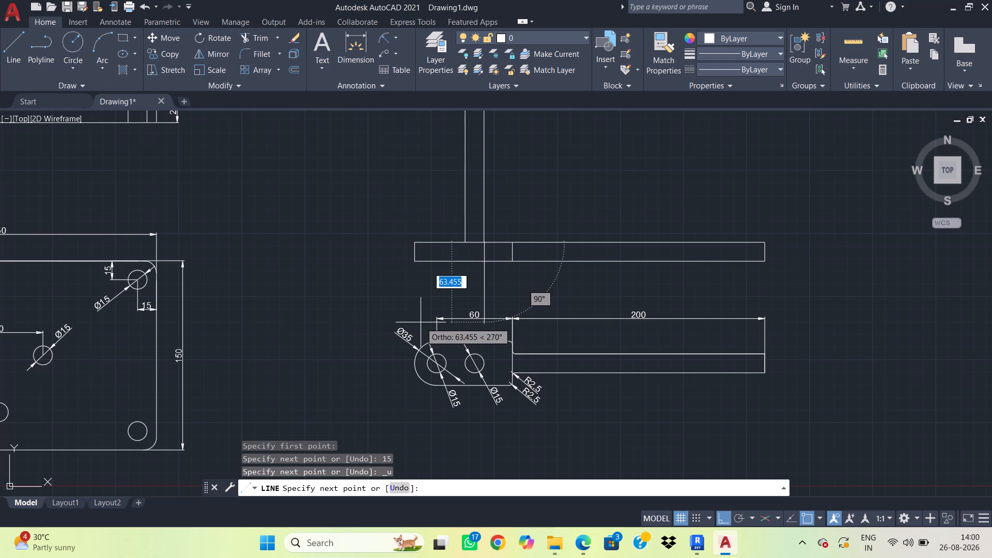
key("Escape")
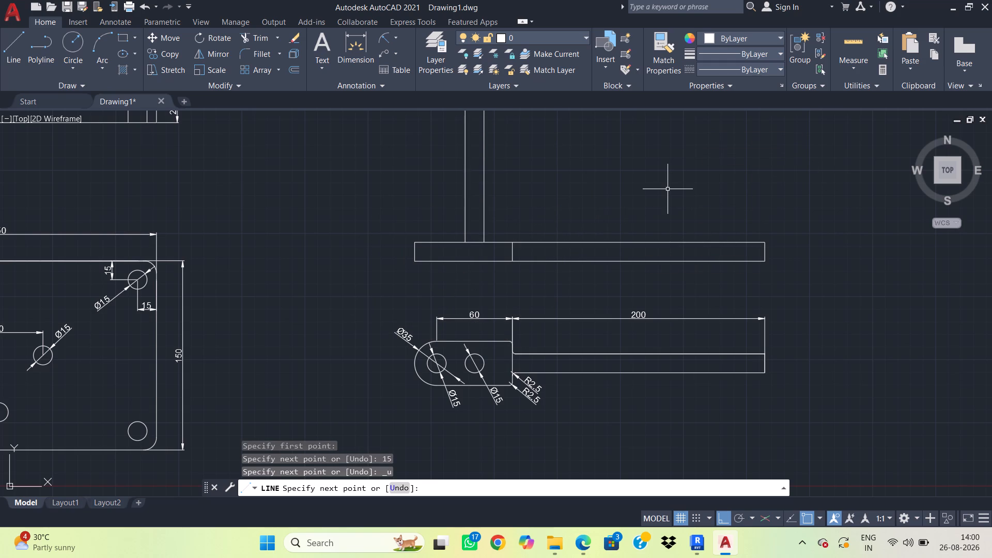
Draw a 15 by 15 square pin outline on the bar's top edge between the two vertical construction lines.
type("l")
key("space")
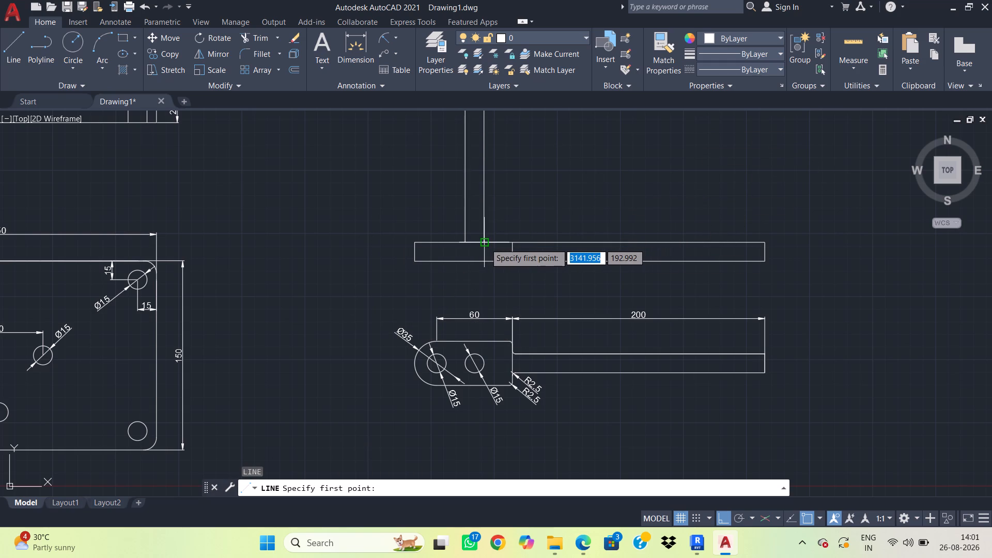
left_click(485, 243)
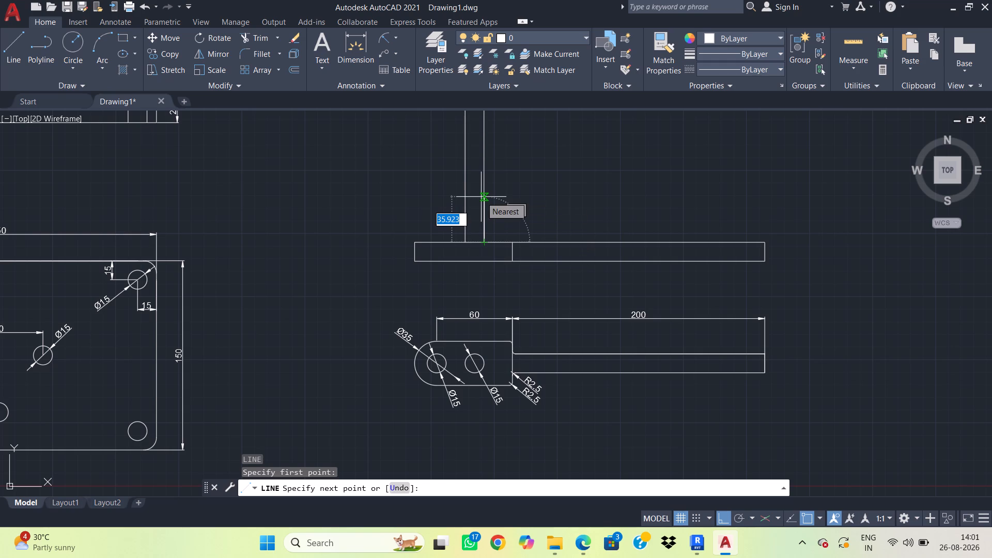
type("15")
key("Return")
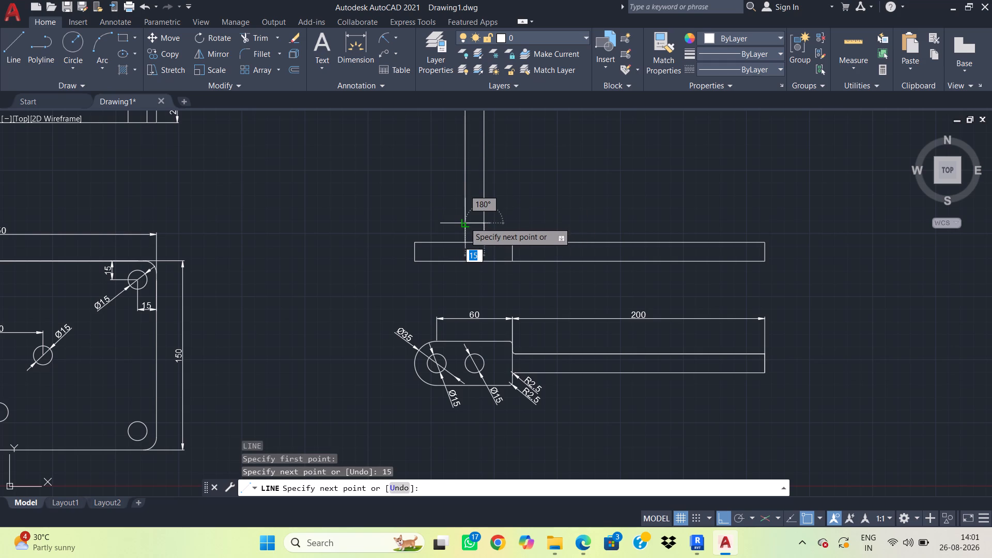
type("15")
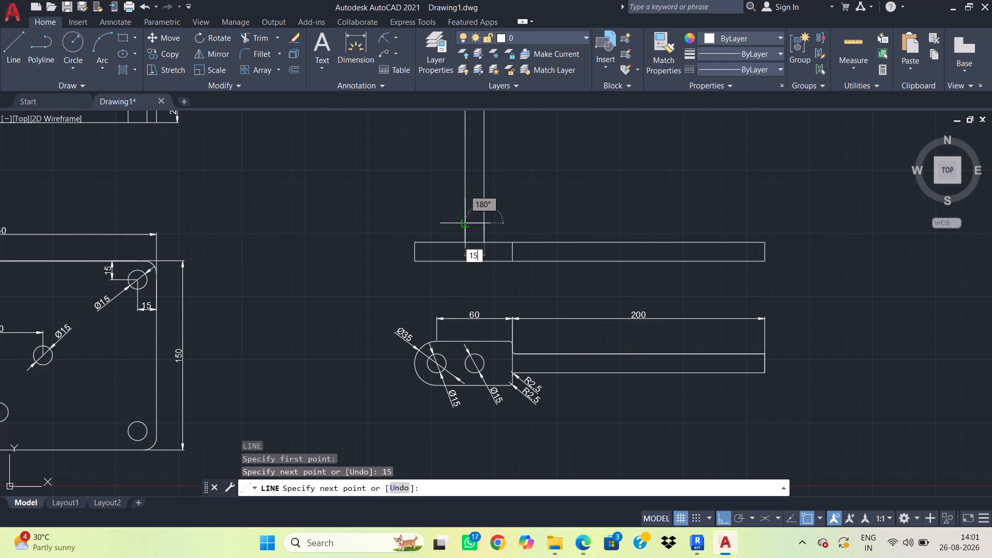
key("Return")
type("15")
key("Return")
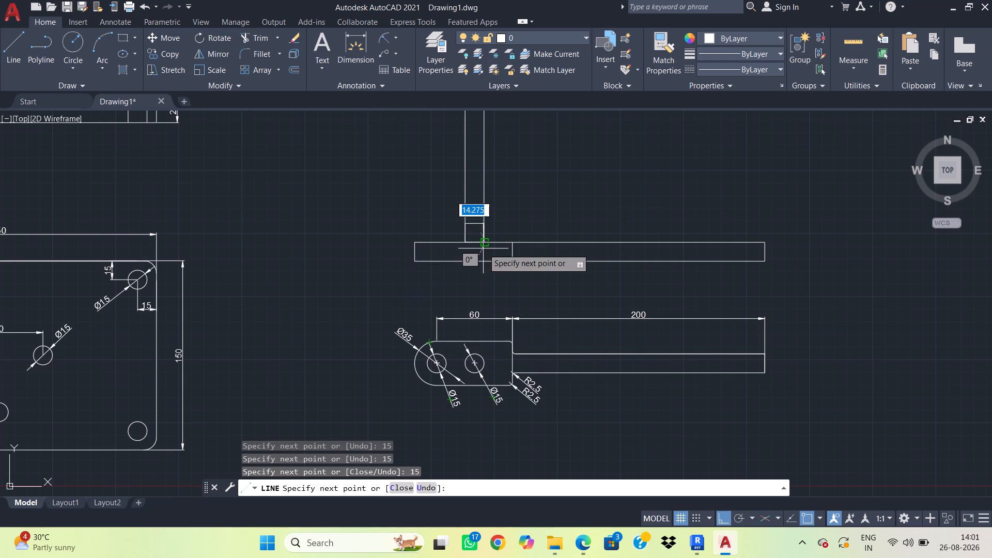
key("Escape")
Delete the two leftover vertical construction rays extending above the square pin outline.
left_click(516, 154)
left_click(431, 155)
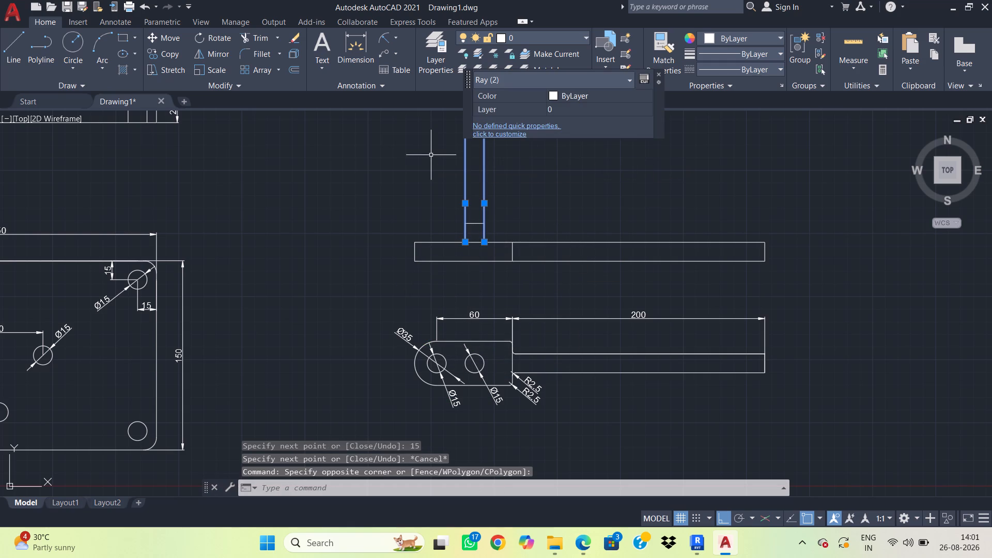
key("Delete")
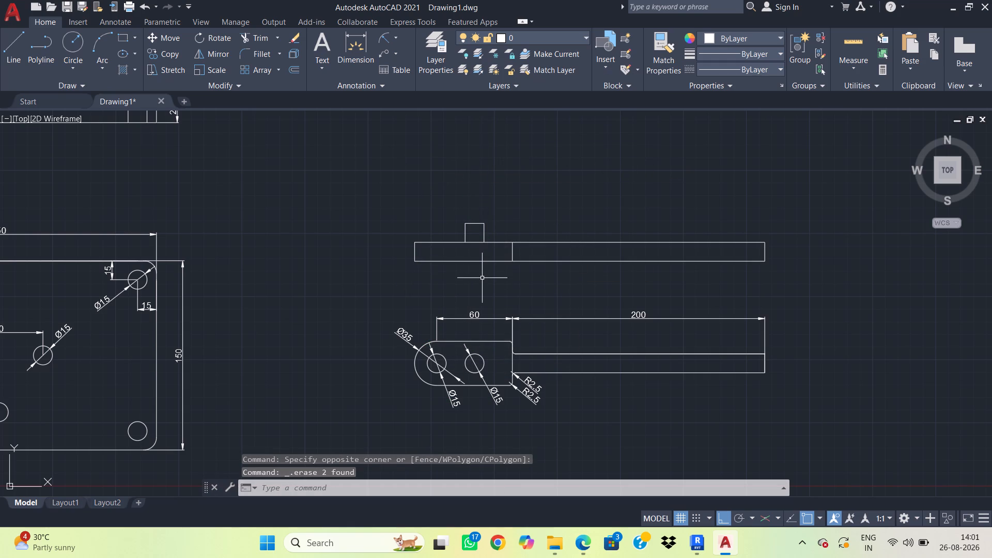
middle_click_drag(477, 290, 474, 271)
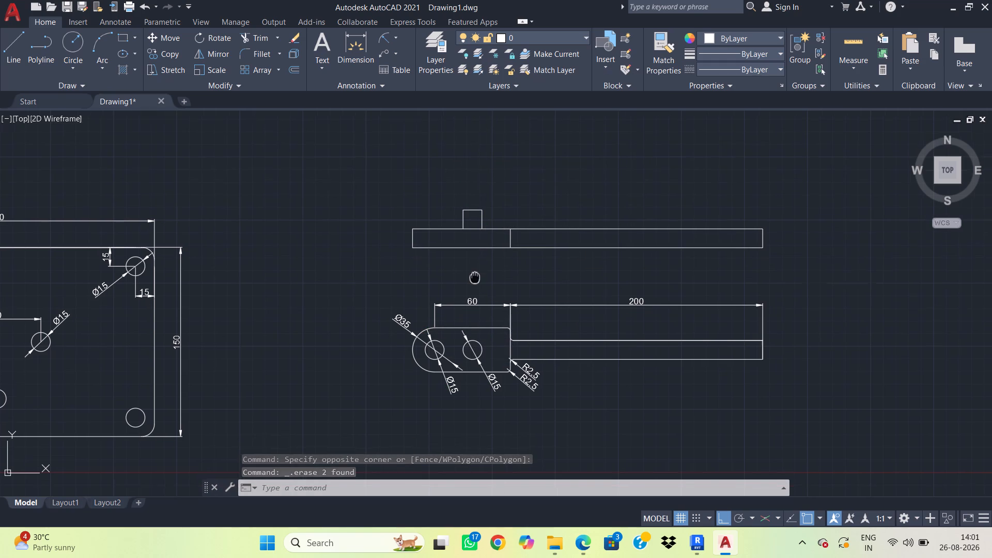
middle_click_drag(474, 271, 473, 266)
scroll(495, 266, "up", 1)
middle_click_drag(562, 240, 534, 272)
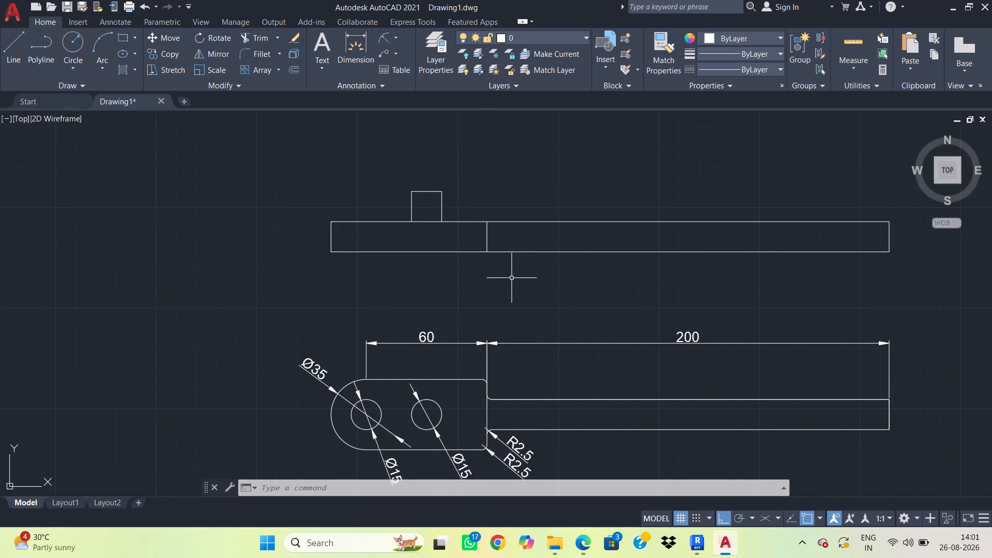
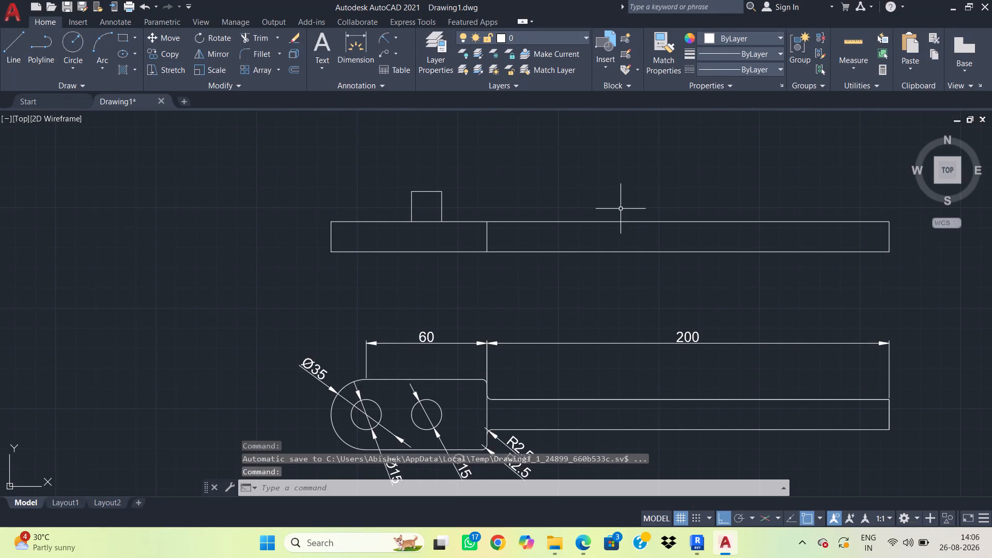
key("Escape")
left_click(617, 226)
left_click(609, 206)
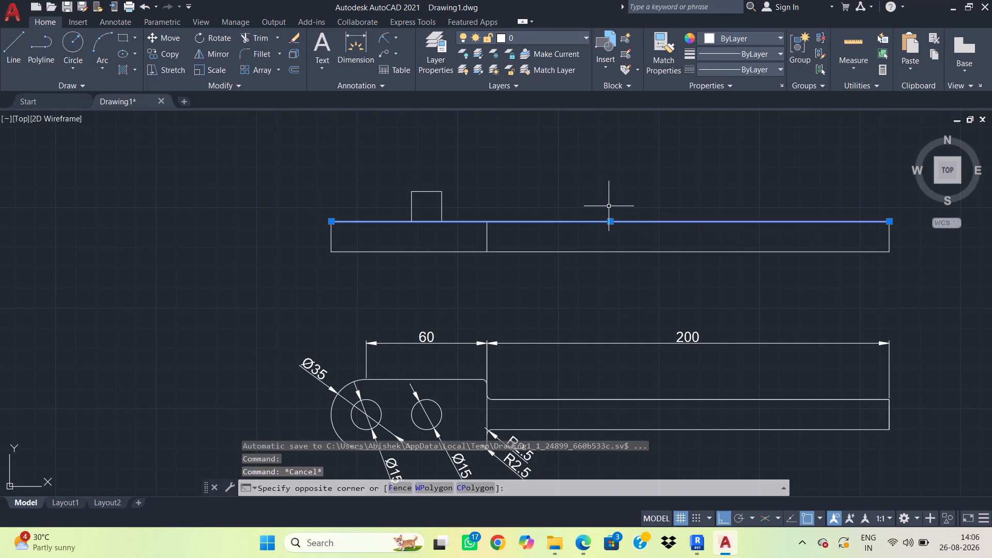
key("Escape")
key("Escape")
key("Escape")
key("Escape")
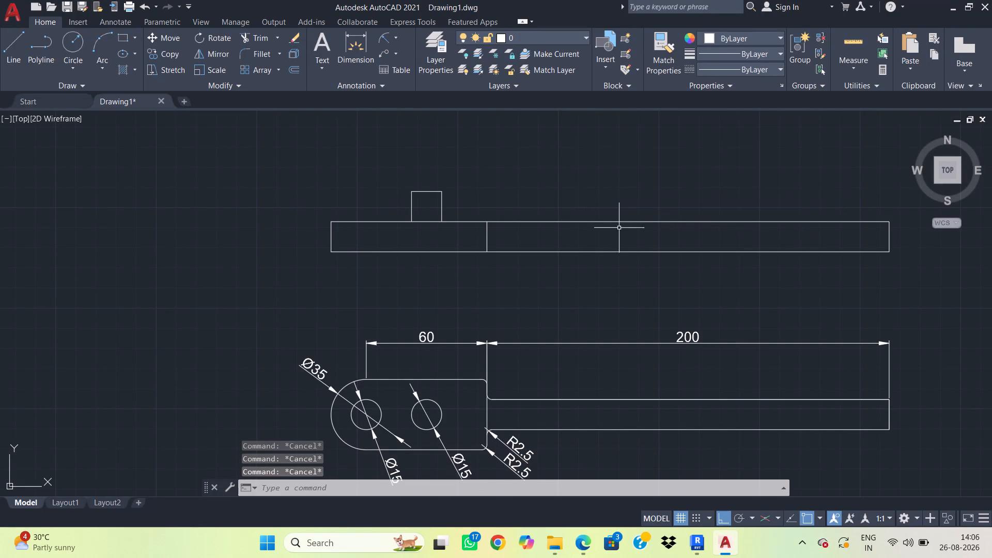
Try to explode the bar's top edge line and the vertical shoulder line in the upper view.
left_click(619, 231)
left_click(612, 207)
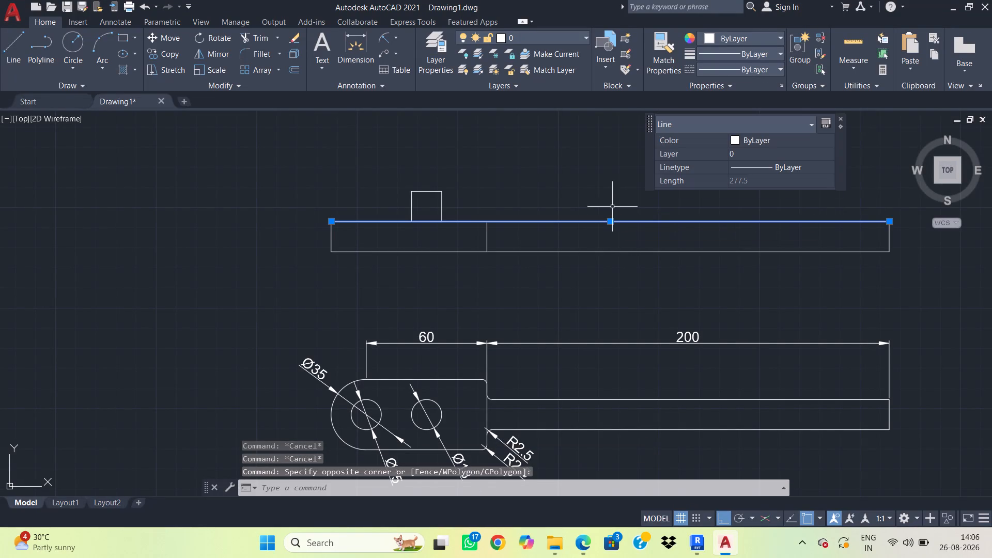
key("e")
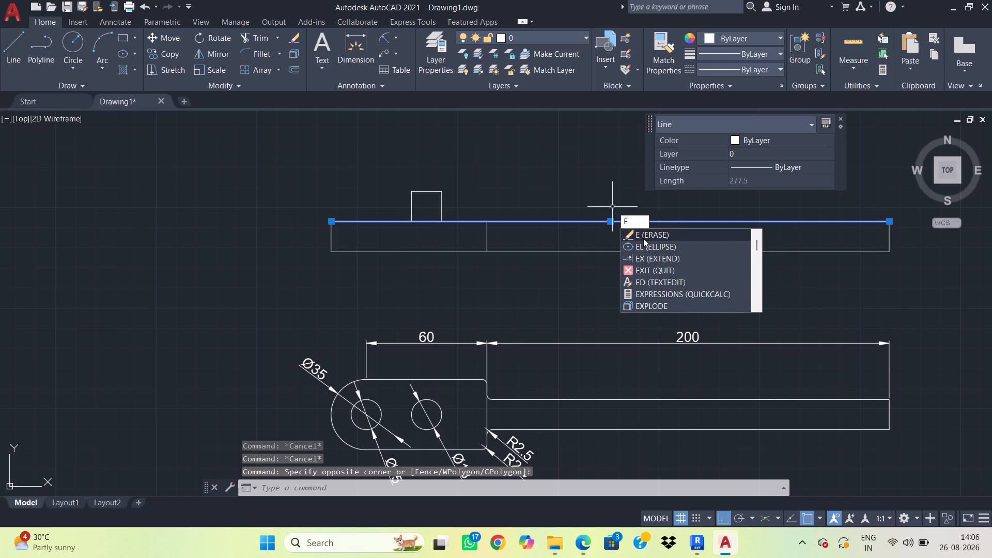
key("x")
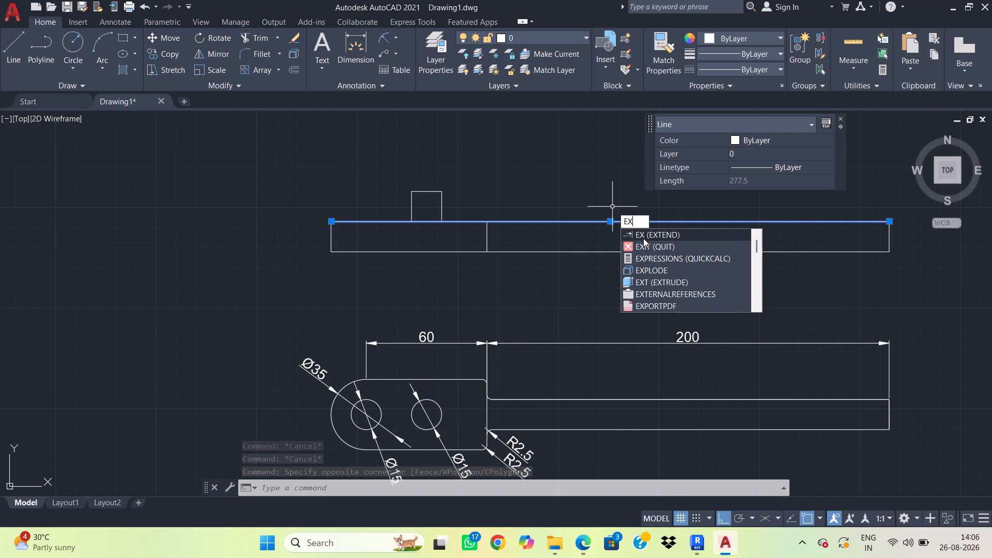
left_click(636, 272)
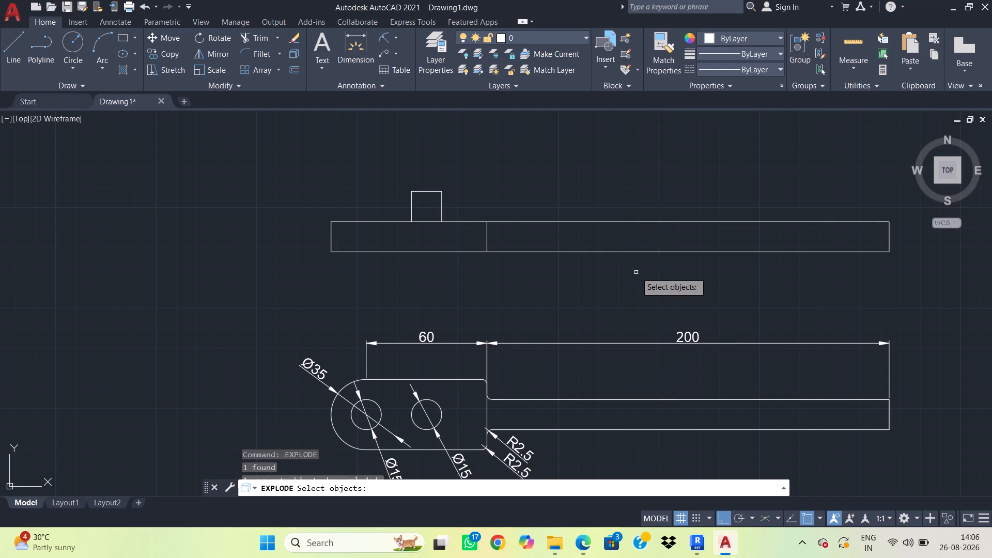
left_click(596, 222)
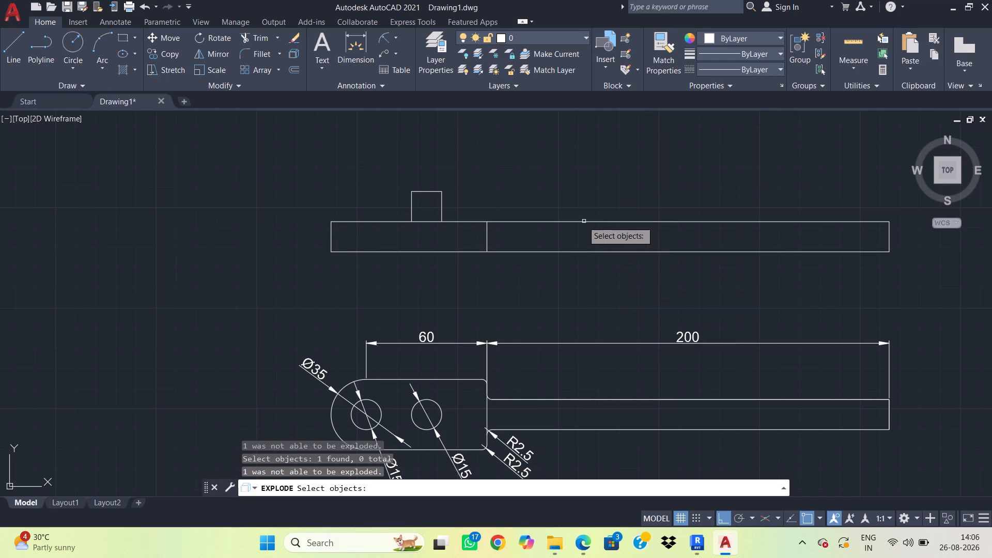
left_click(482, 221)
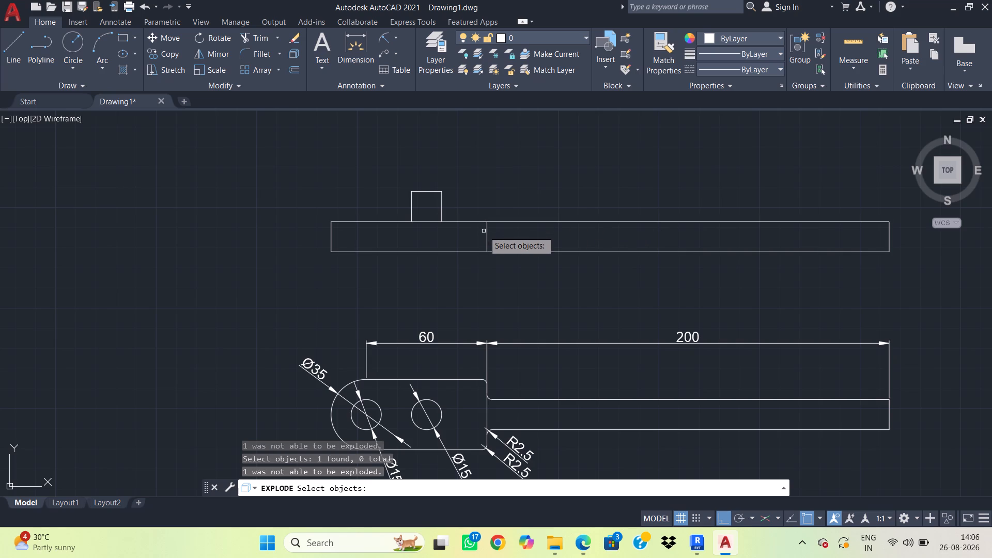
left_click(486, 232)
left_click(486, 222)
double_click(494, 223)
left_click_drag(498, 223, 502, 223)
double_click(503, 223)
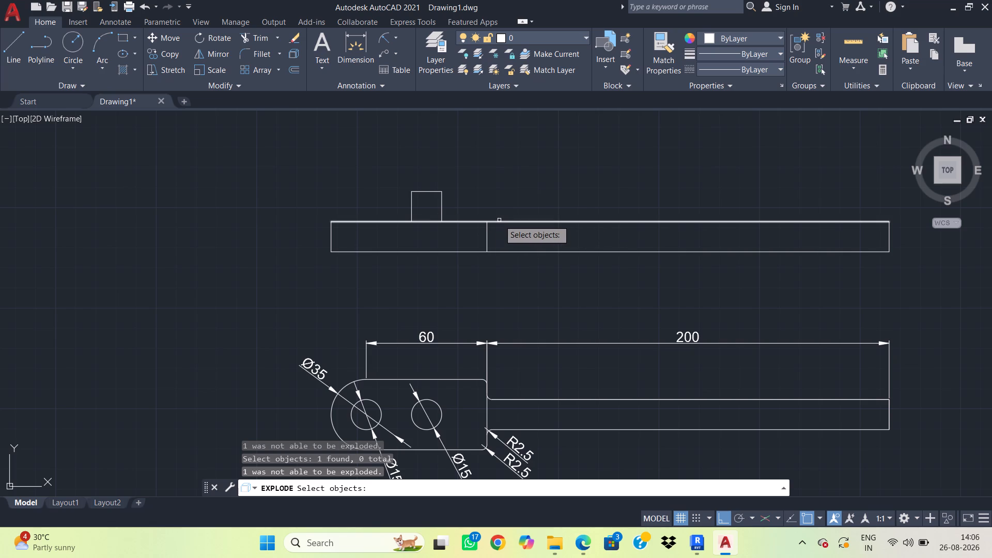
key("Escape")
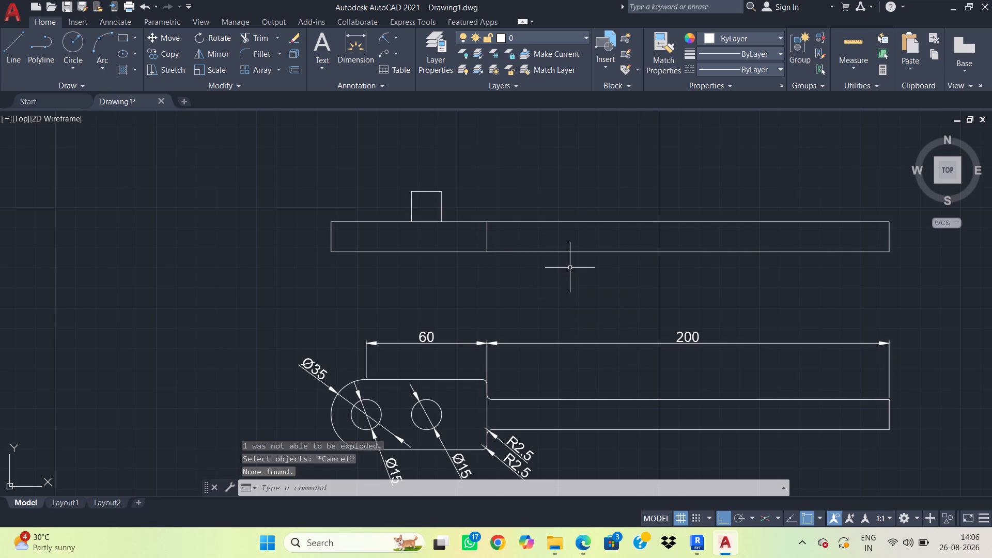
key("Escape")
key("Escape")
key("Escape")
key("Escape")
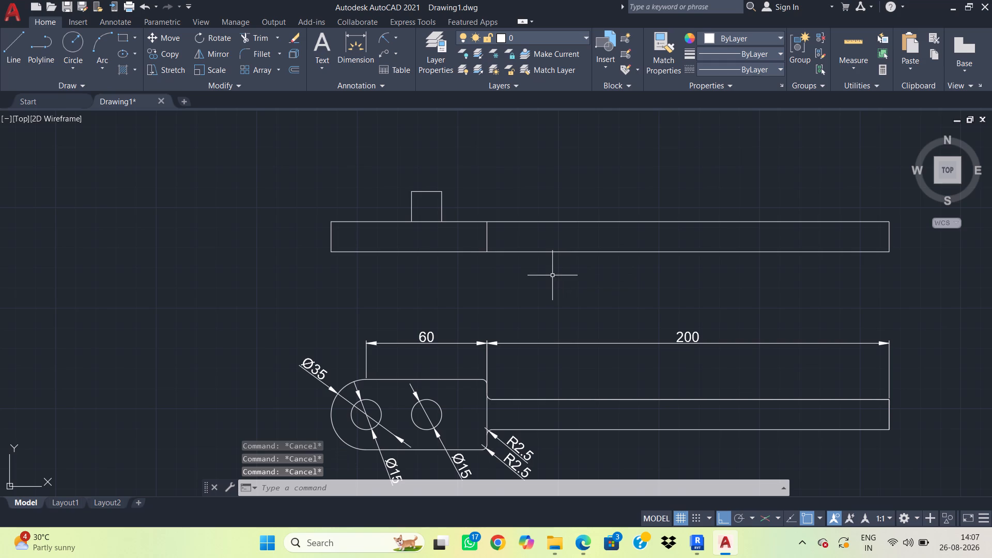
Draw a horizontal line from the top of the shoulder line along the bar's top edge, running past the bar's far end.
type("l")
key("space")
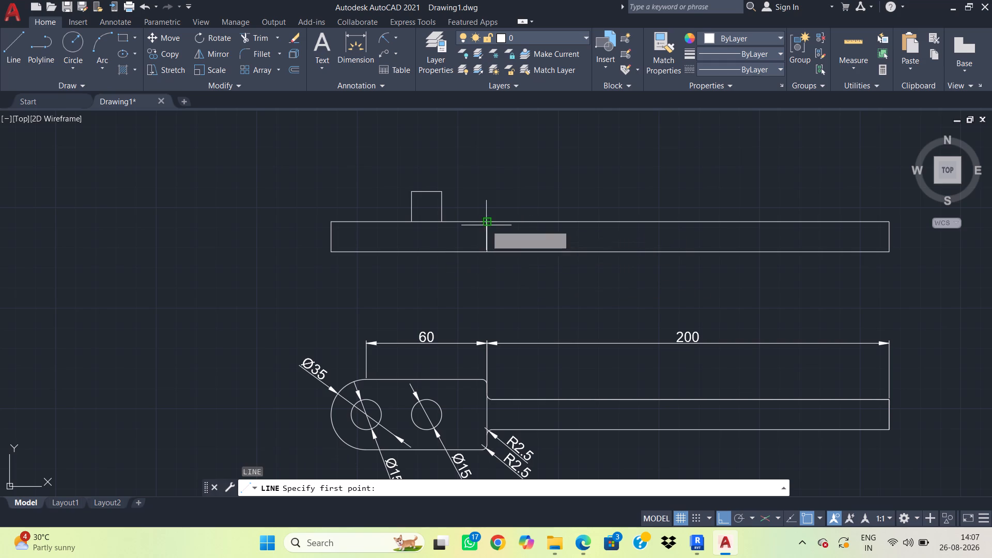
left_click(486, 222)
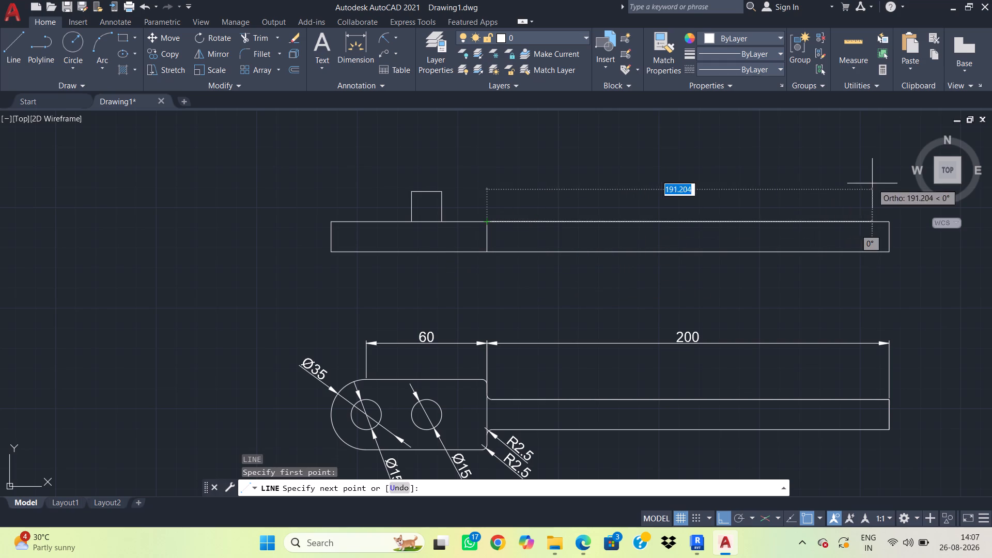
left_click(913, 212)
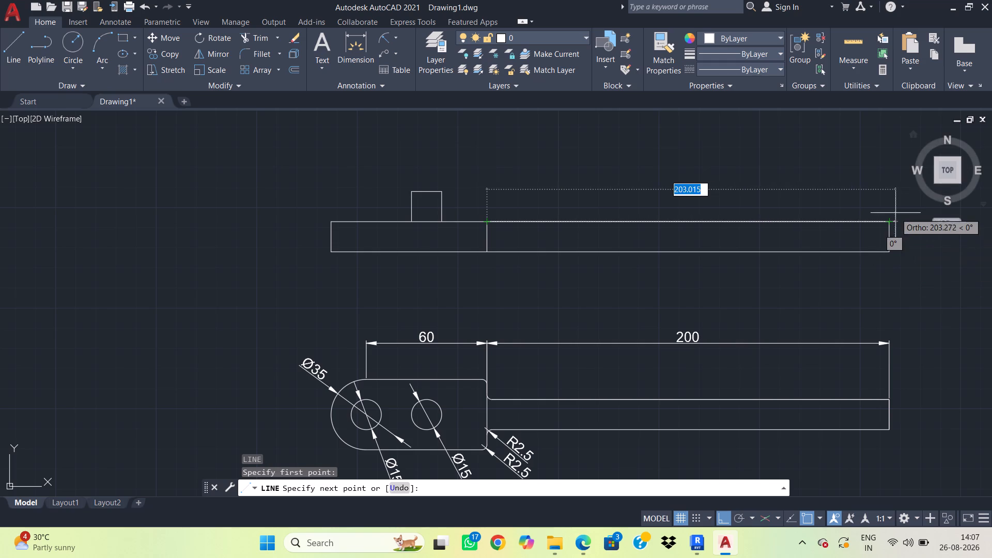
left_click(924, 242)
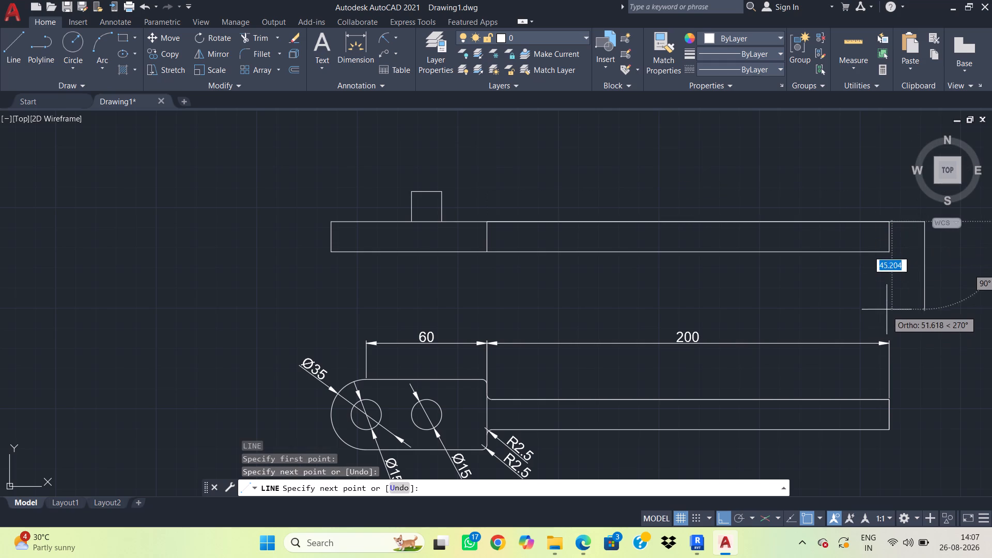
key("Escape")
Offset the new overlong line 2.5 downward into the bar.
left_click_drag(922, 244, 918, 236)
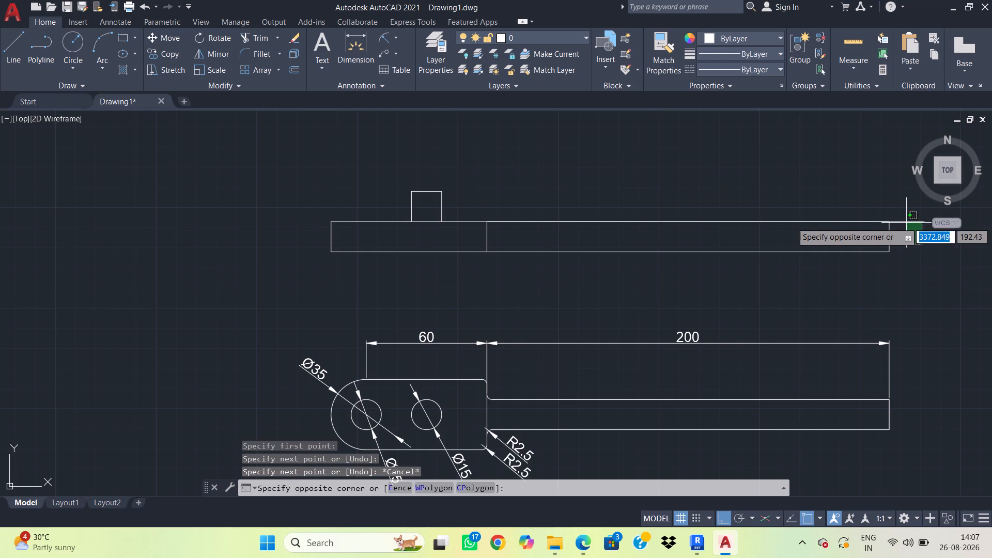
left_click(905, 220)
key("o")
key("space")
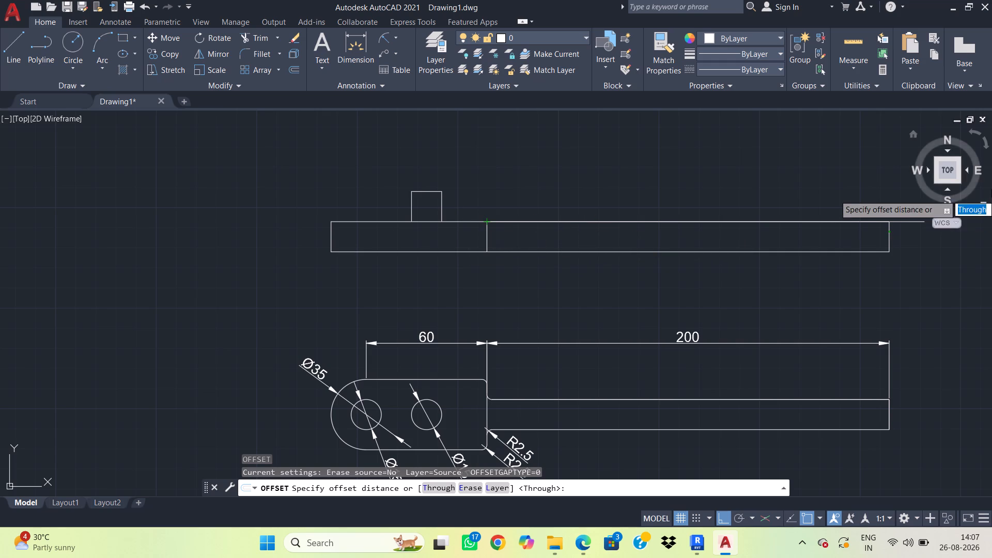
scroll(921, 247, "down", 1)
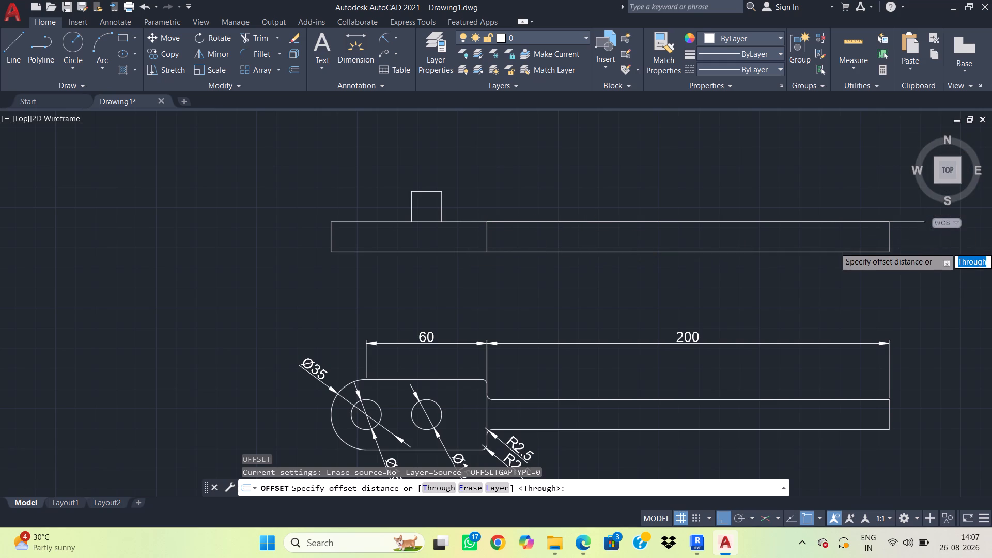
middle_click_drag(926, 242, 902, 272)
left_click(902, 260)
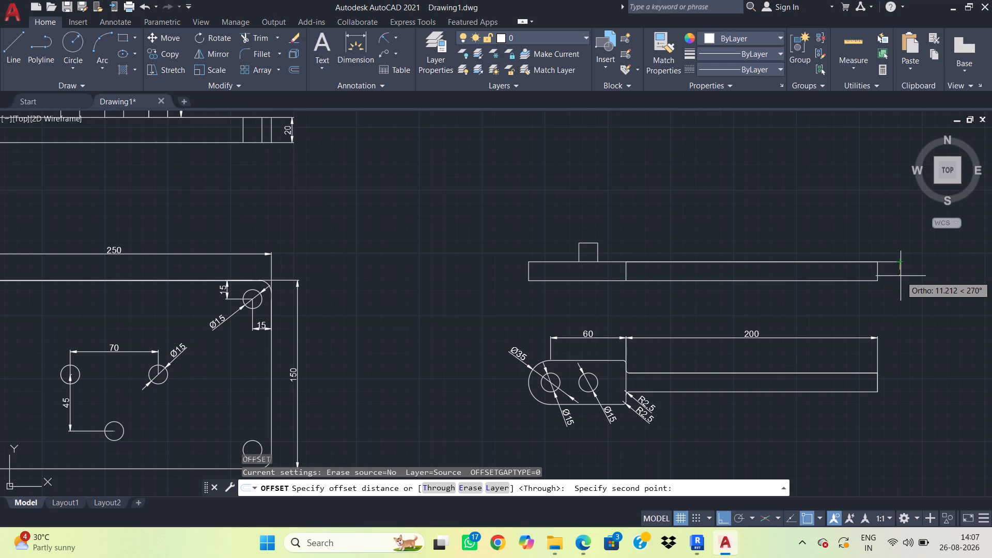
type("2.5")
key("Return")
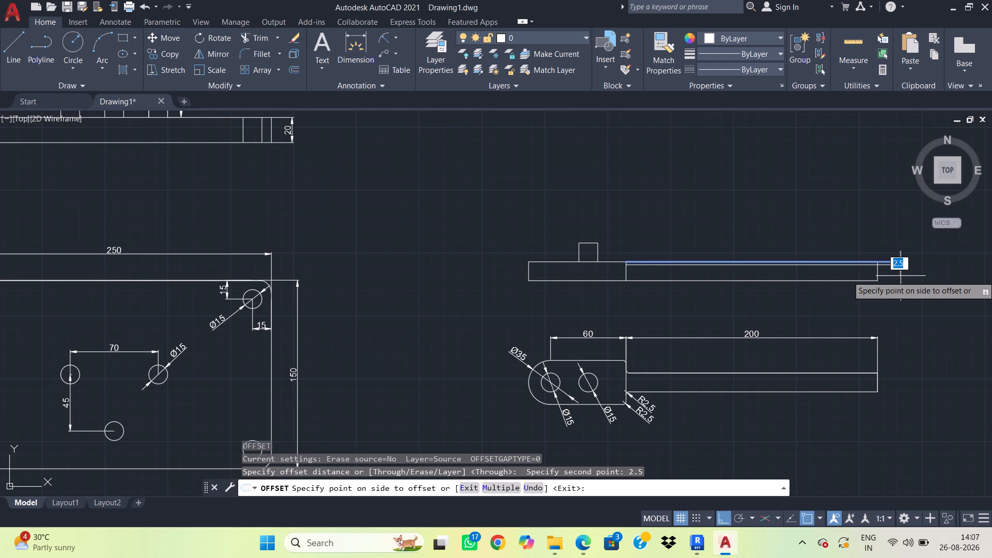
left_click(901, 276)
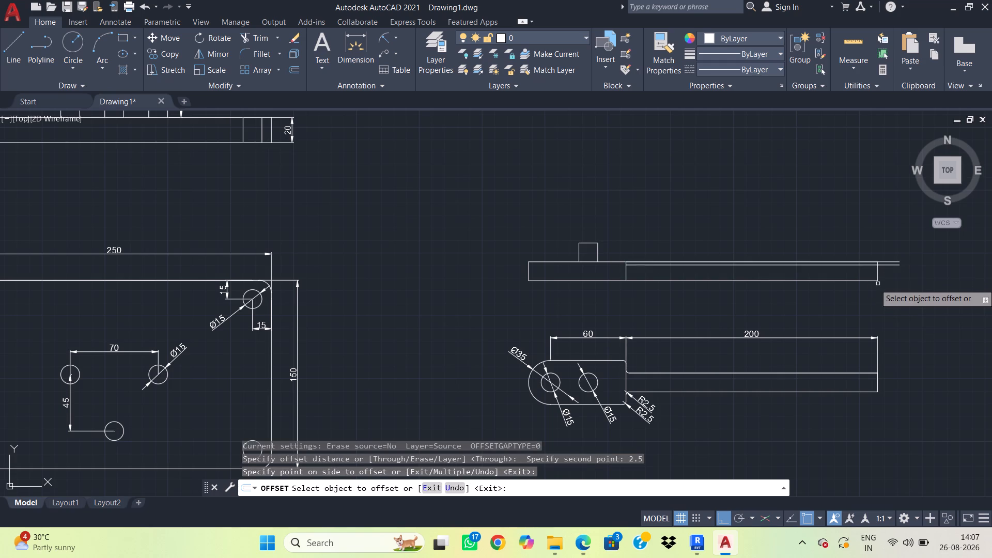
Offset the bar's full-length bottom edge by 2.5, placing the copy just below the bar.
left_click(873, 282)
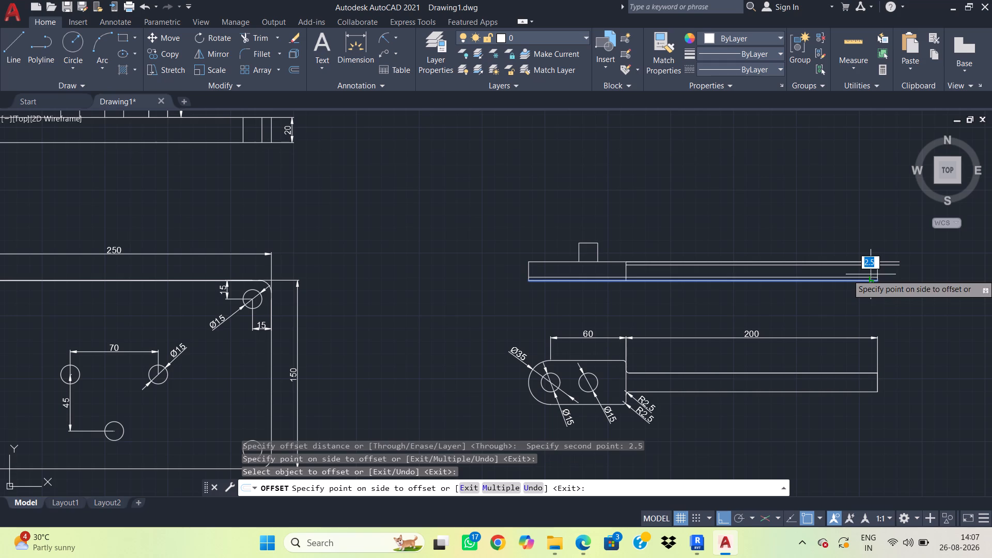
left_click(871, 274)
key("Escape")
Delete the overlong source line lying on the bar's top edge.
scroll(912, 273, "up", 1)
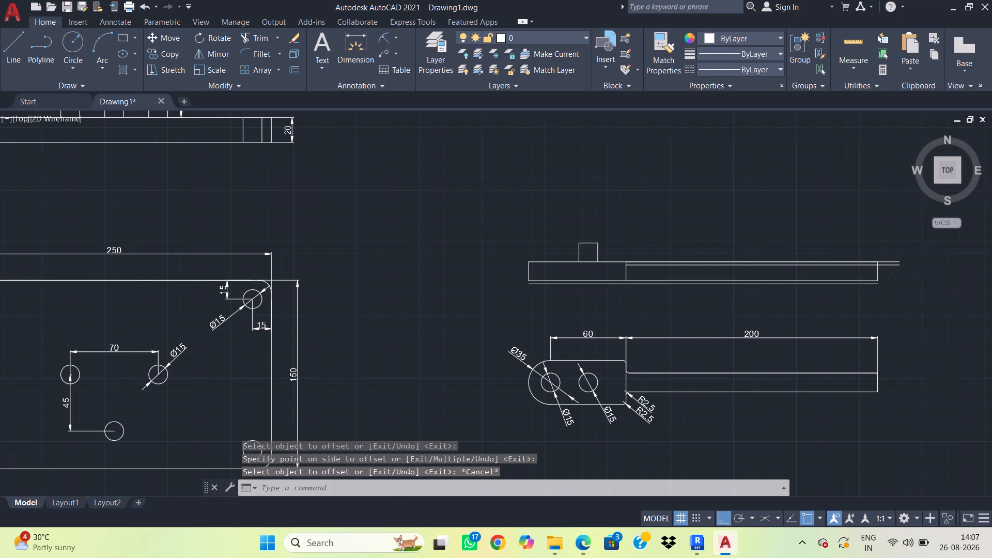
scroll(912, 273, "up", 1)
scroll(842, 276, "up", 1)
left_click(858, 229)
left_click(855, 218)
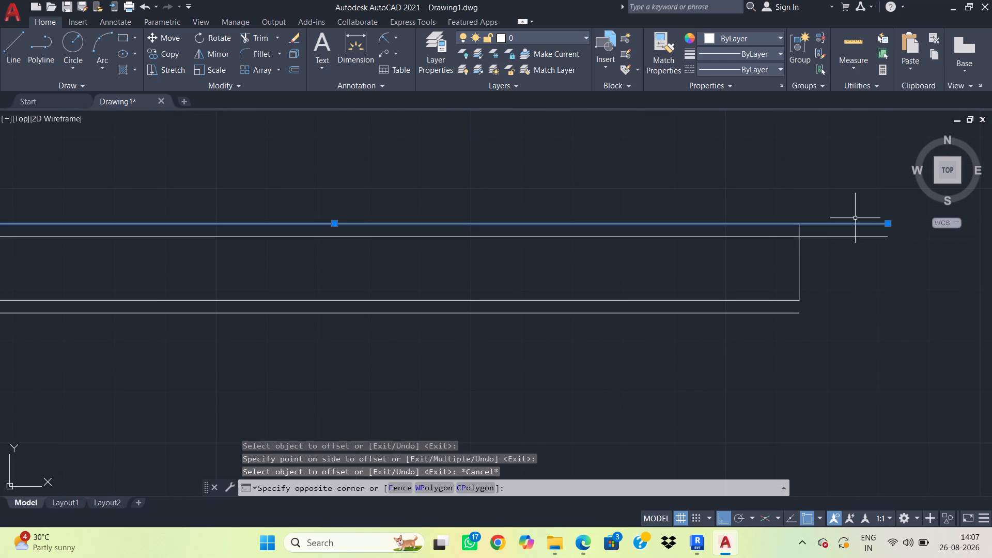
key("Delete")
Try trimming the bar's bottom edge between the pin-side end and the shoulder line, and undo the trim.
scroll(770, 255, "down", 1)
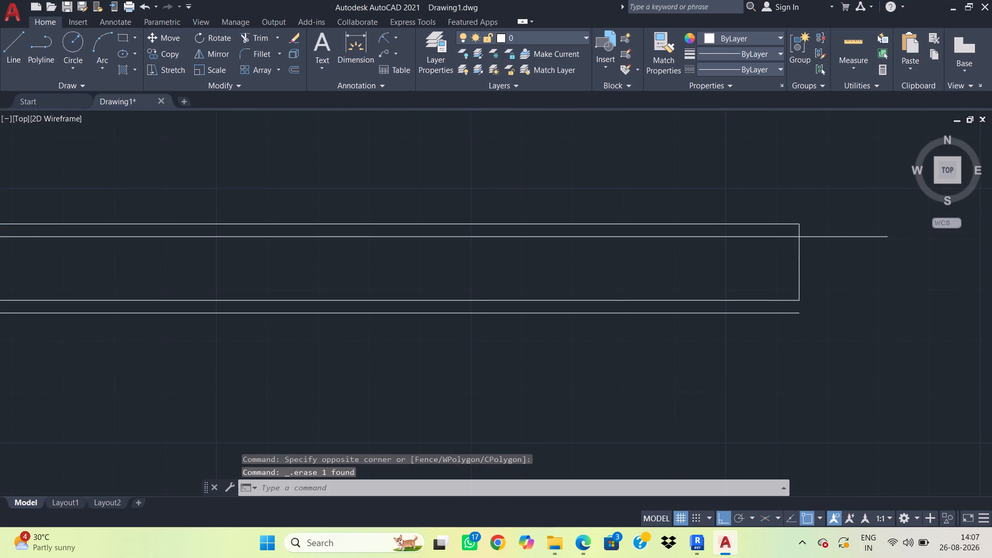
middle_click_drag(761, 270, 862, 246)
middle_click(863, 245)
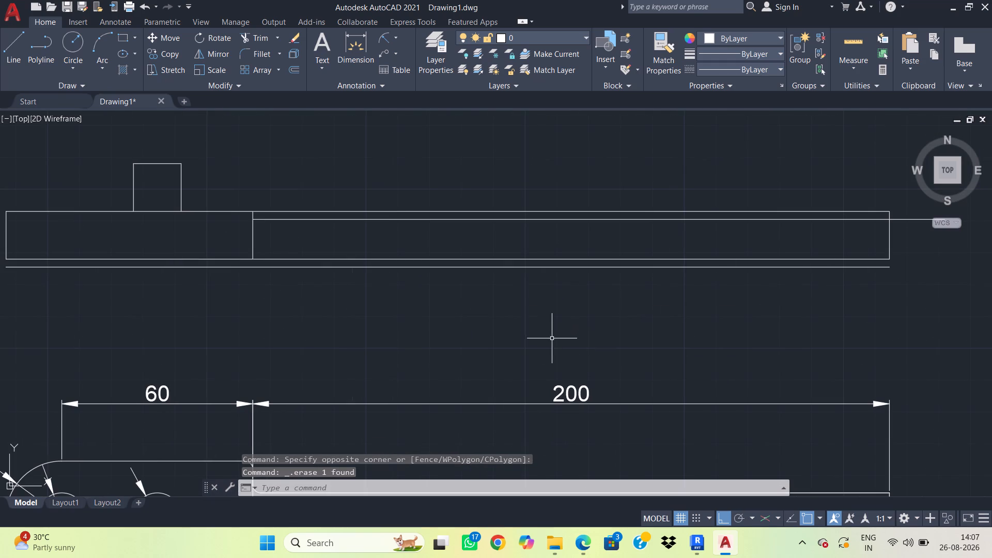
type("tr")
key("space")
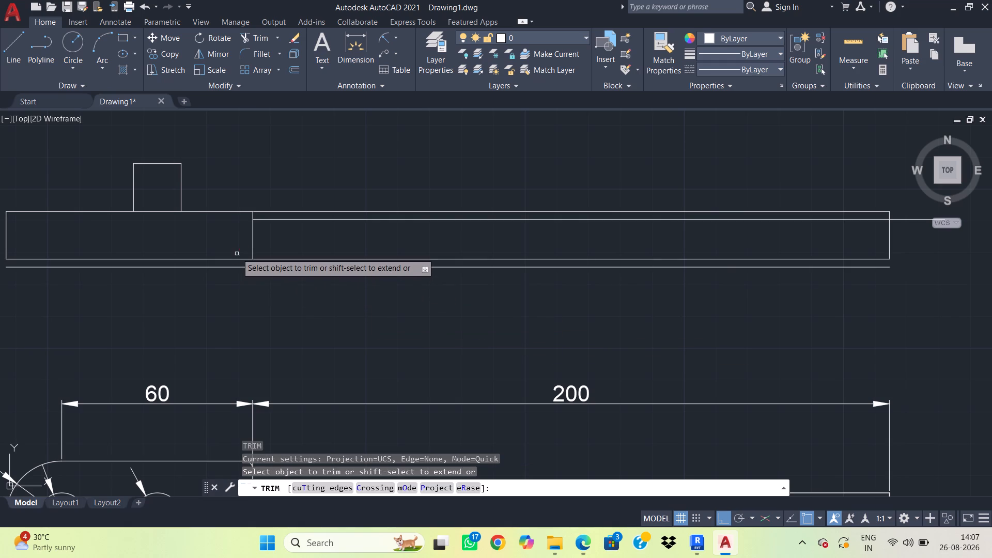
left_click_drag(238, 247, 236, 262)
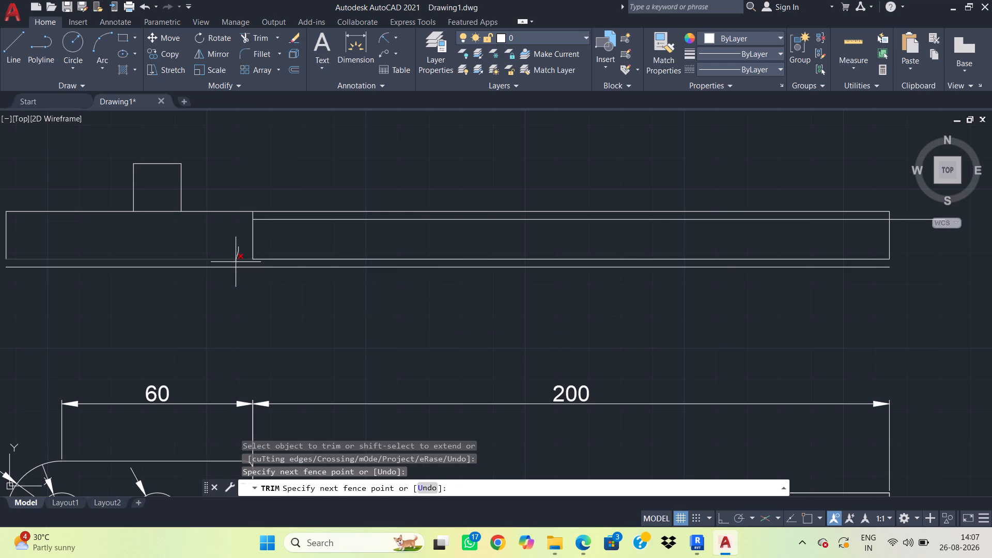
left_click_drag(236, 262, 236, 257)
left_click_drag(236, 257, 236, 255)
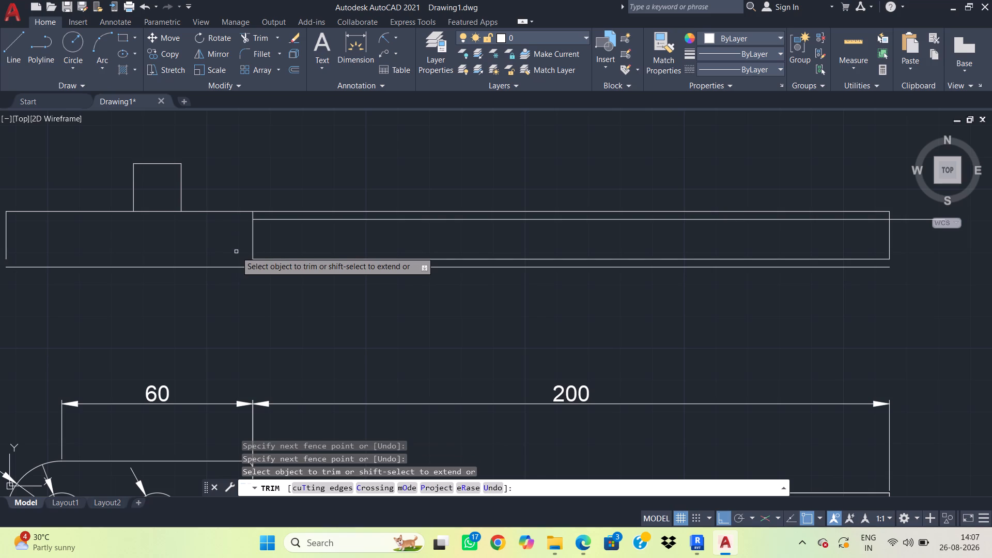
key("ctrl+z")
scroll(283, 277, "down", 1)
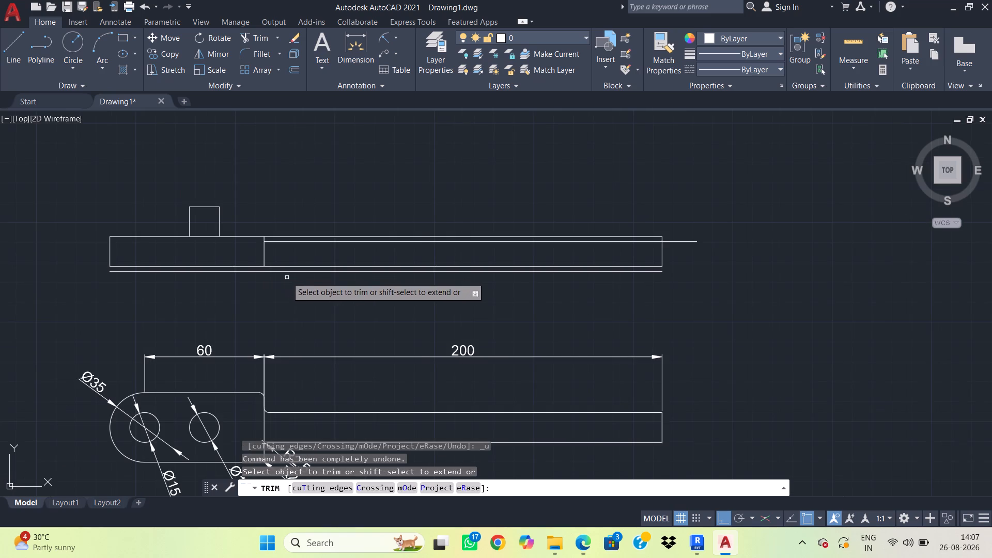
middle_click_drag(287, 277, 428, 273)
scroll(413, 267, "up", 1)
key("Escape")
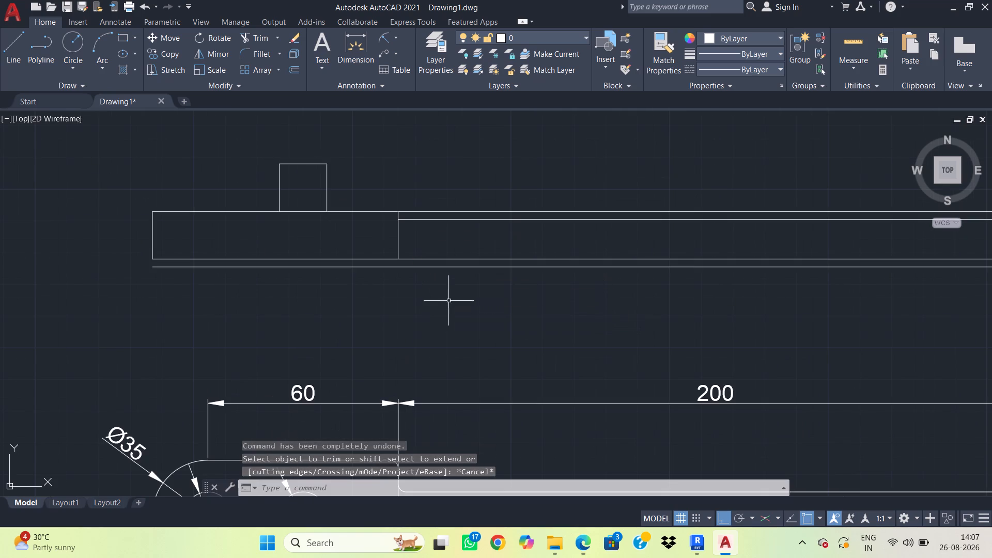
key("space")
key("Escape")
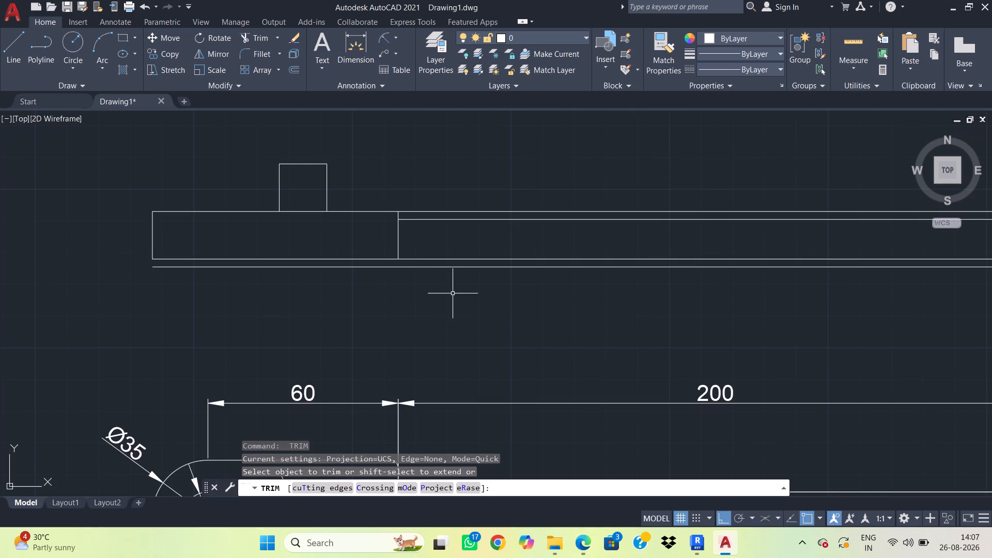
Delete the full-length offset line lying just below the bar.
left_click(456, 282)
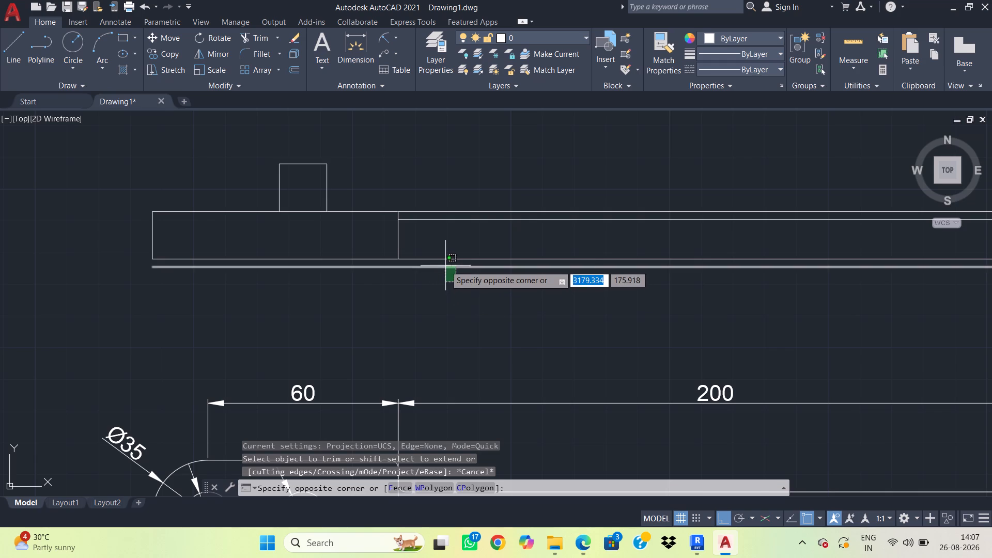
left_click(445, 265)
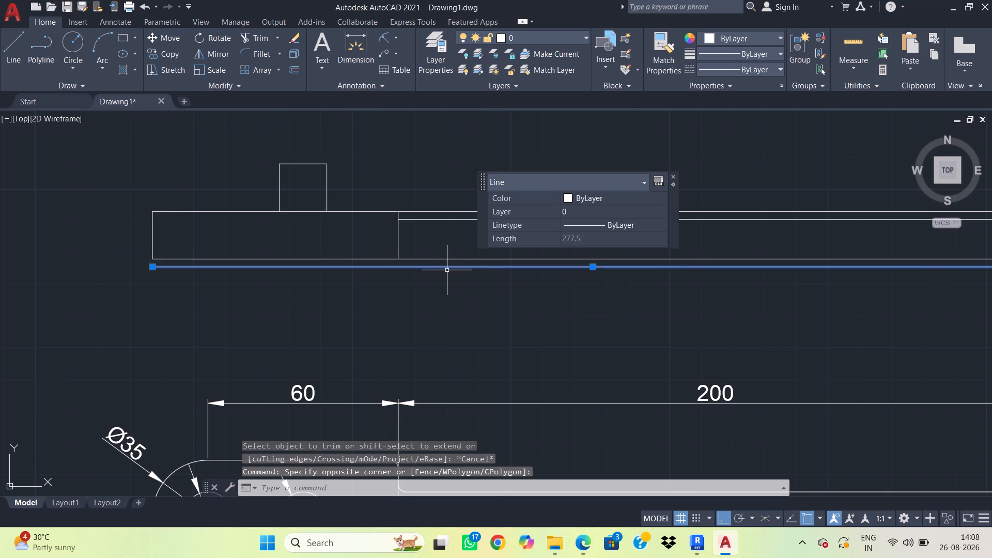
key("Delete")
Offset the bar's full-length bottom edge by 2.5 upward into the bar.
type("o")
key("space")
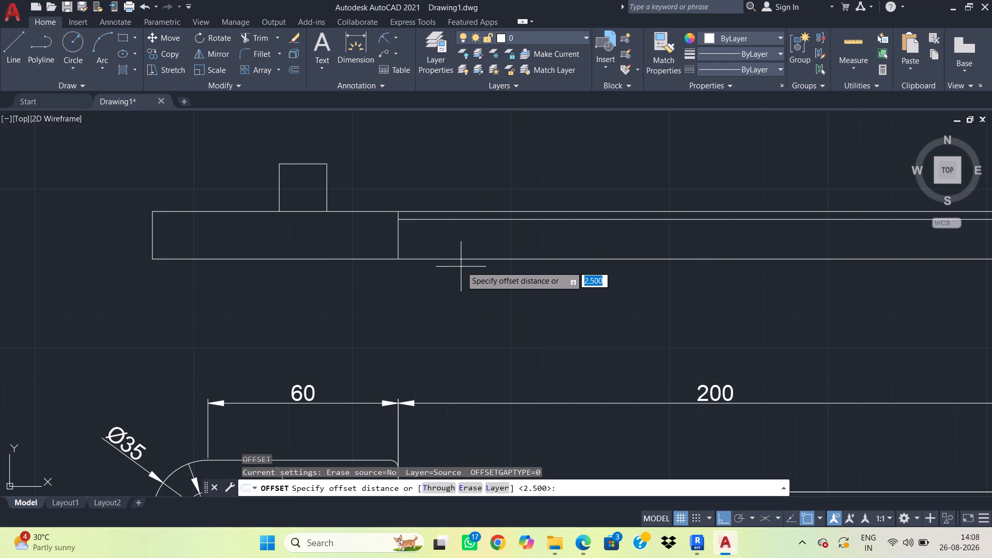
left_click(400, 259)
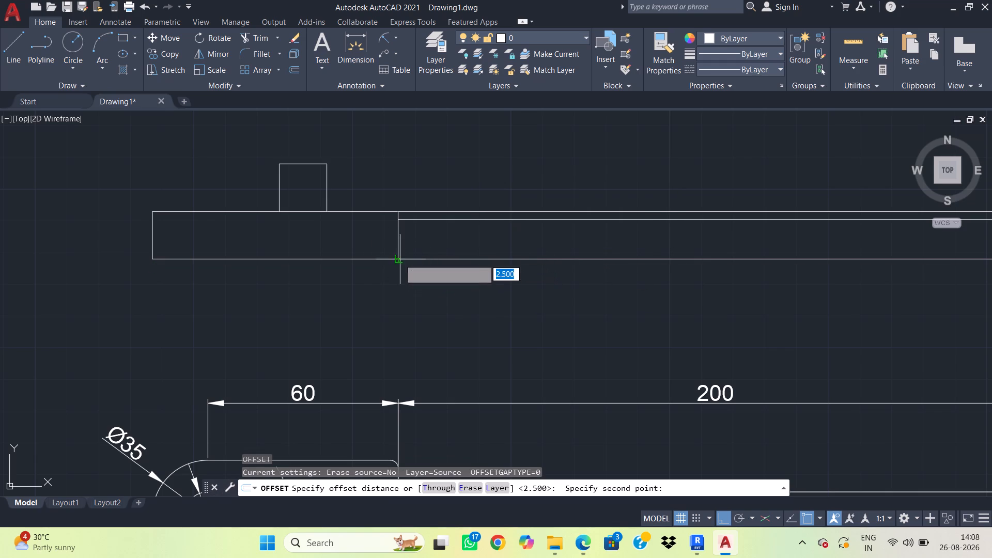
type("2.5")
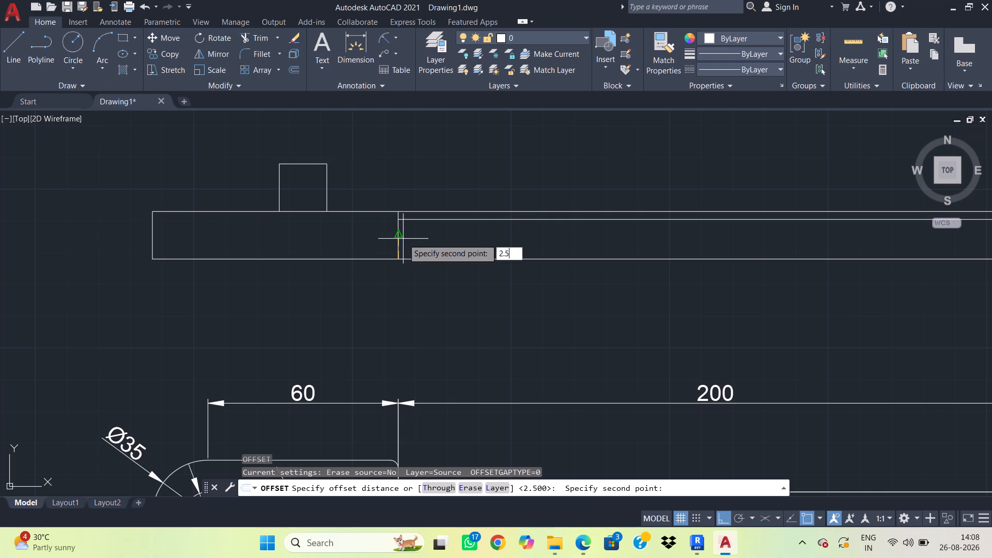
key("Return")
left_click(418, 259)
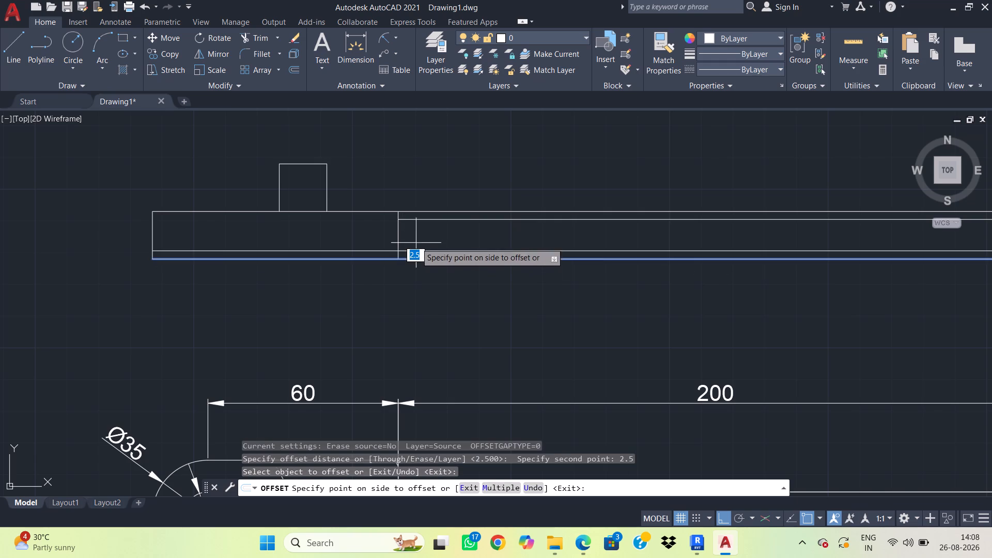
left_click(416, 237)
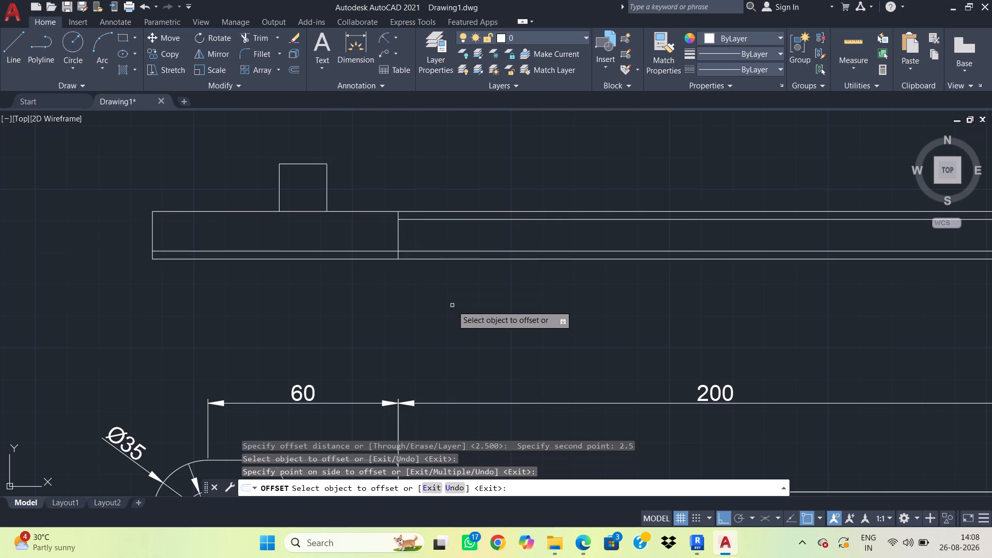
key("Escape")
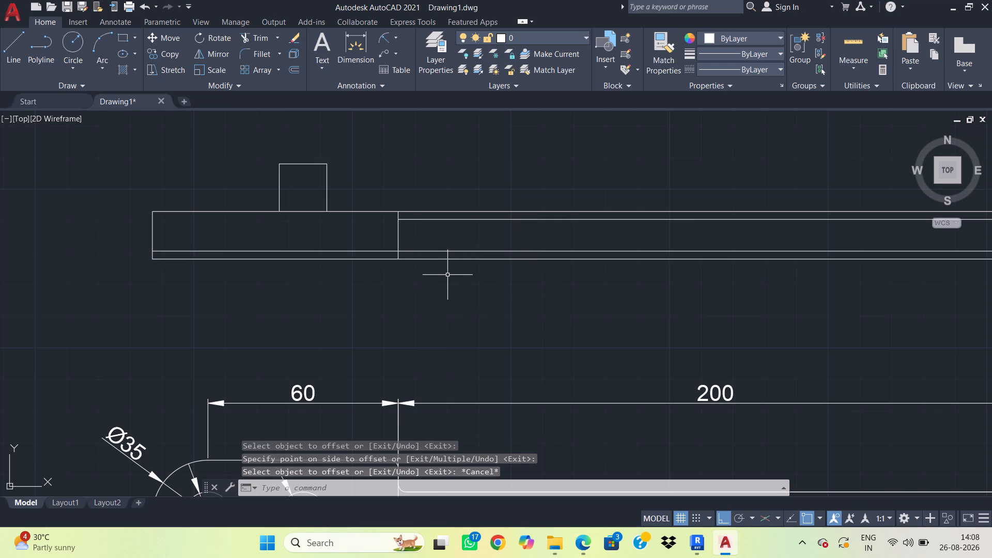
Trim the lower offset line inside the wide head portion and the upper offset line's overhang beyond the handle's free end.
type("tr")
key("space")
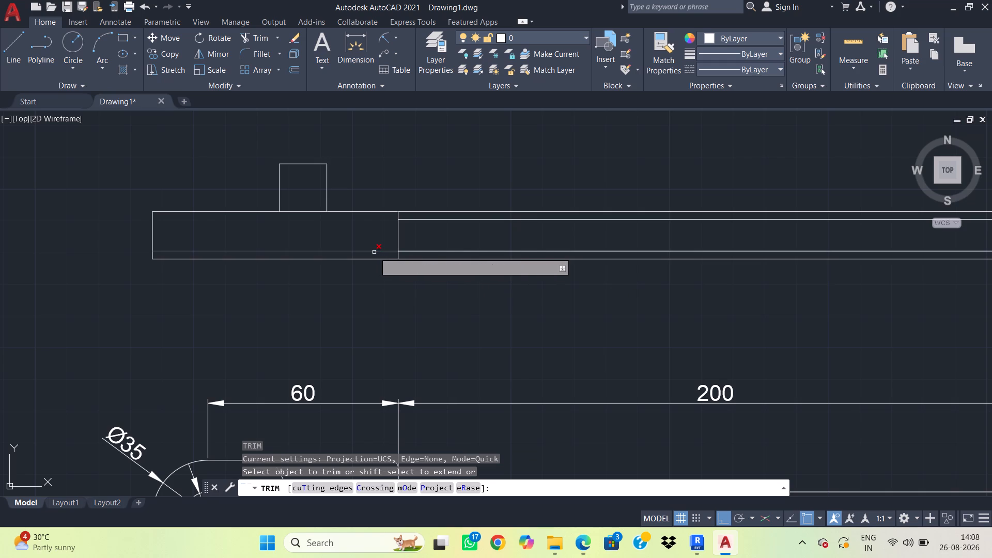
left_click(374, 252)
scroll(499, 271, "down", 1)
middle_click_drag(692, 268, 639, 314)
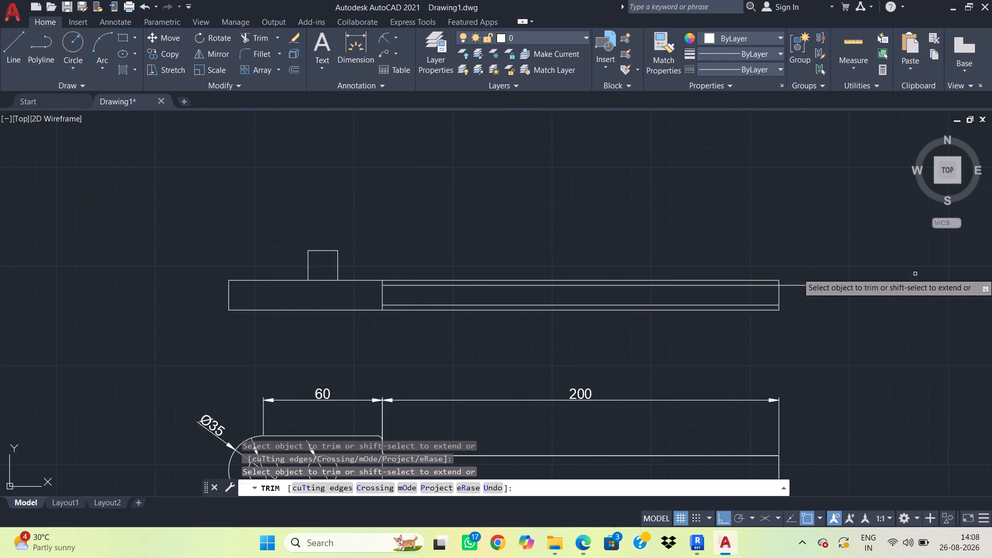
left_click_drag(837, 301, 785, 261)
left_click_drag(801, 315, 798, 304)
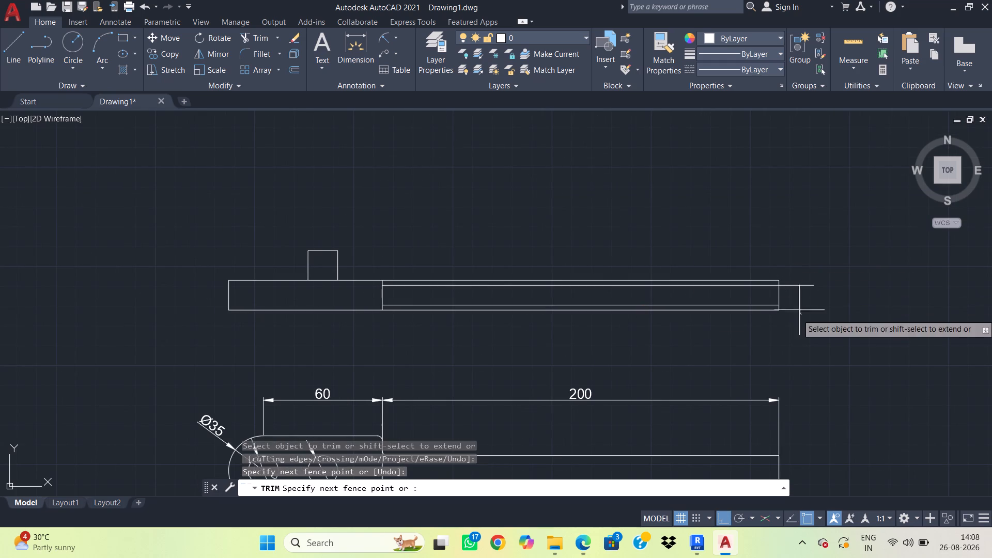
left_click_drag(798, 304, 786, 260)
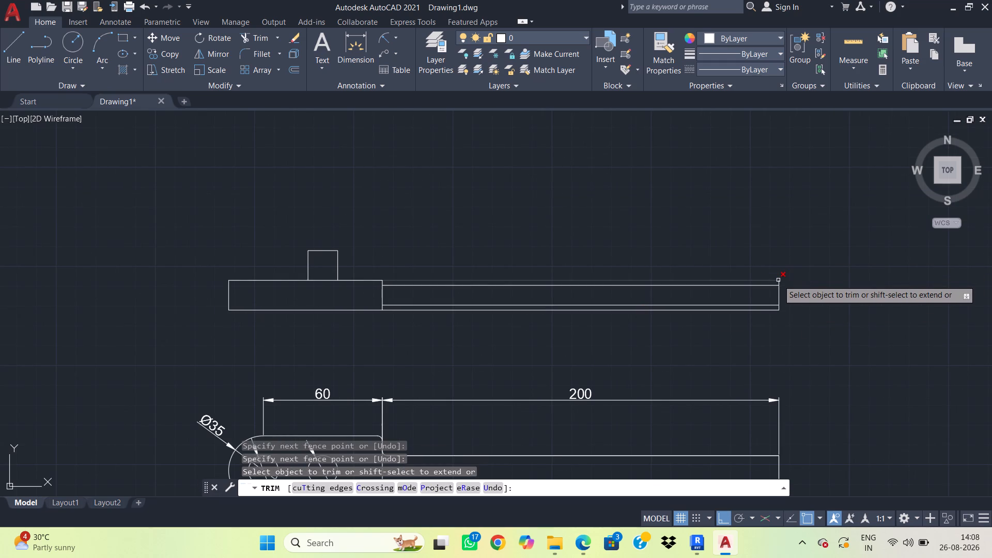
Trim away the old outer edges along the handle and the end line's stubs beyond the two offset lines.
left_click(778, 280)
left_click(780, 282)
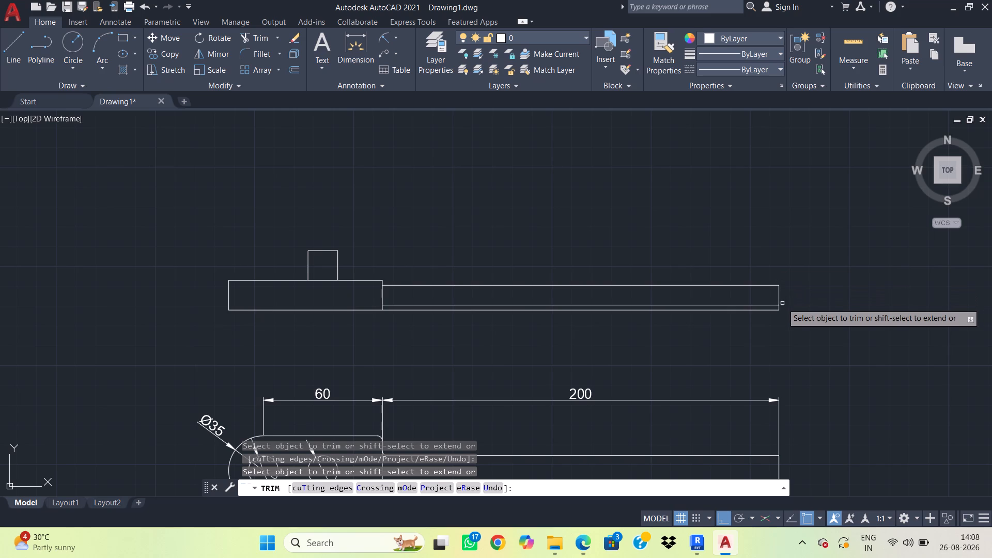
left_click(780, 308)
key("Escape")
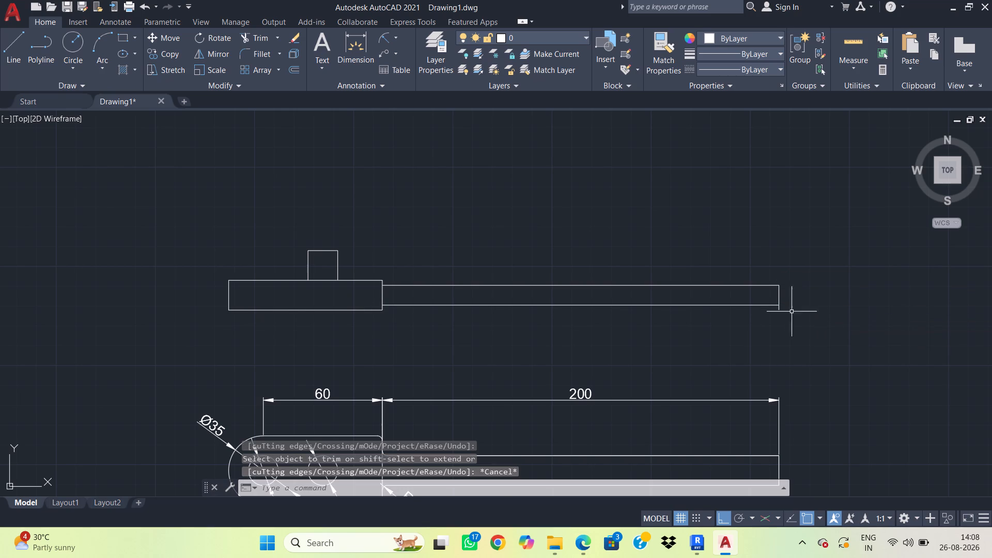
scroll(695, 351, "up", 1)
key("space")
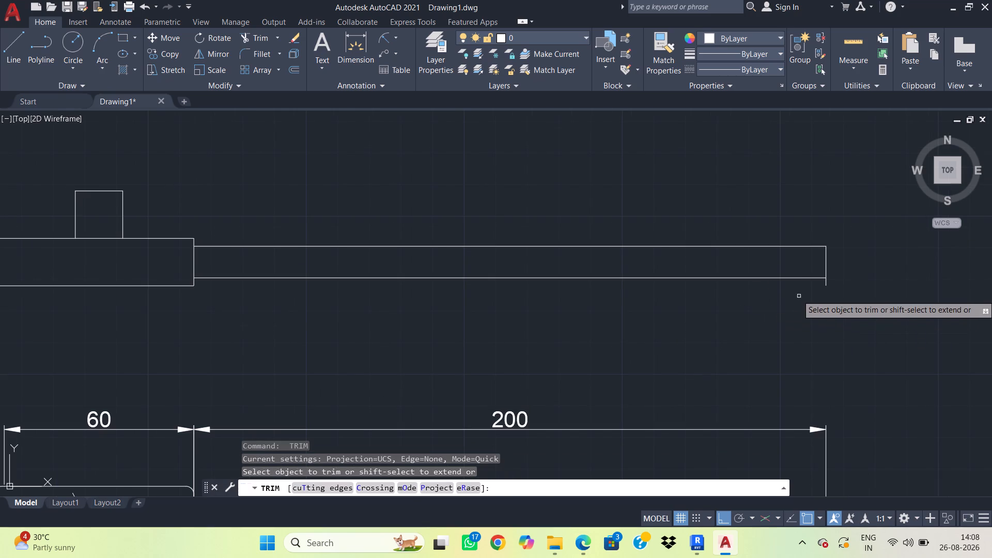
left_click(825, 285)
key("Escape")
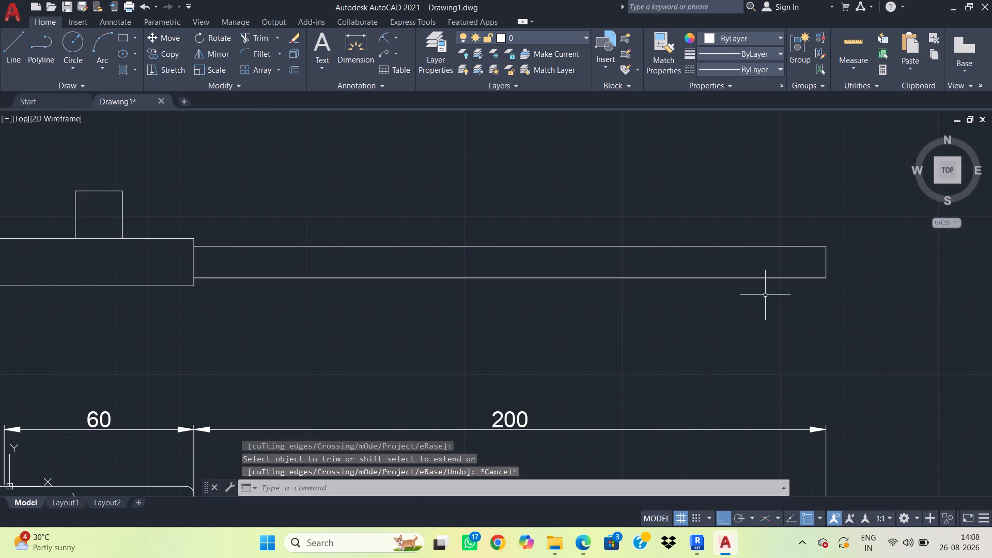
Fillet the upper inside corner between the handle's top edge and the head's shoulder line with radius 2.
scroll(743, 291, "up", 1)
scroll(524, 330, "down", 2)
middle_click_drag(531, 324, 709, 303)
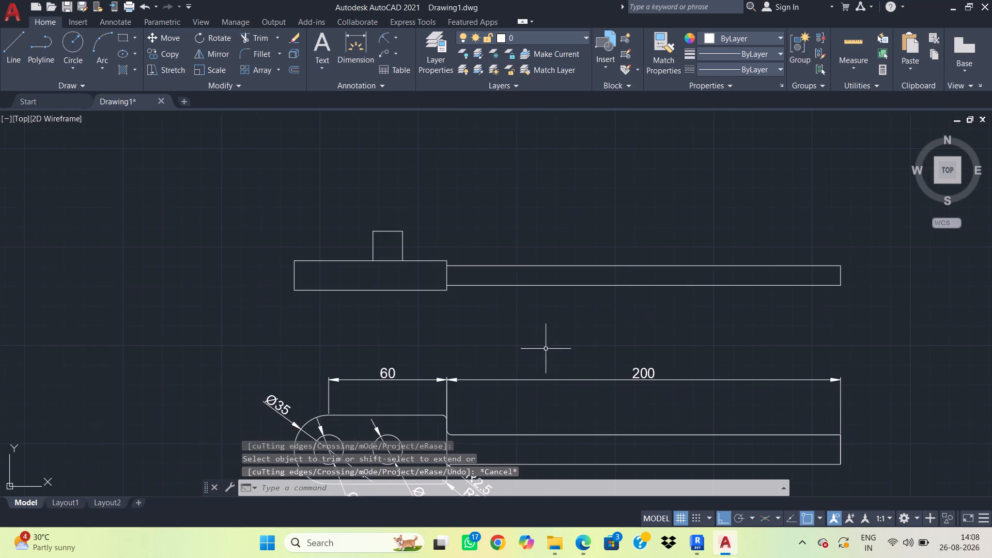
scroll(462, 361, "up", 1)
middle_click_drag(445, 331, 549, 324)
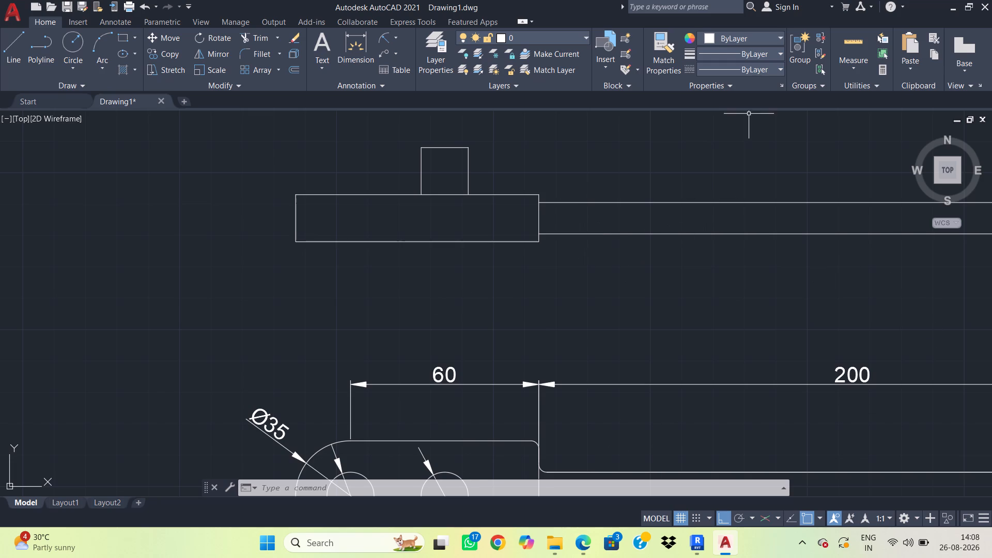
key("f")
key("space")
type("r")
key("space")
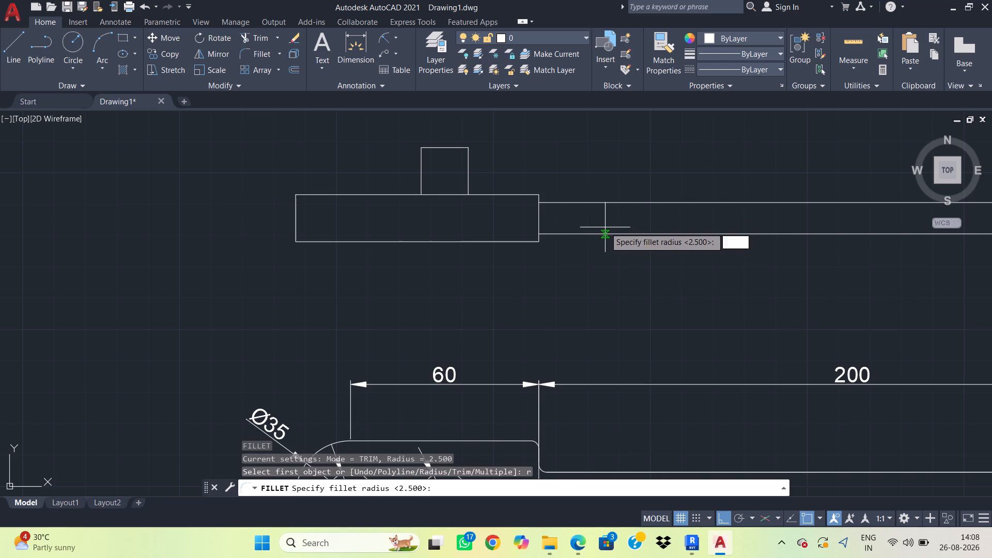
key("2")
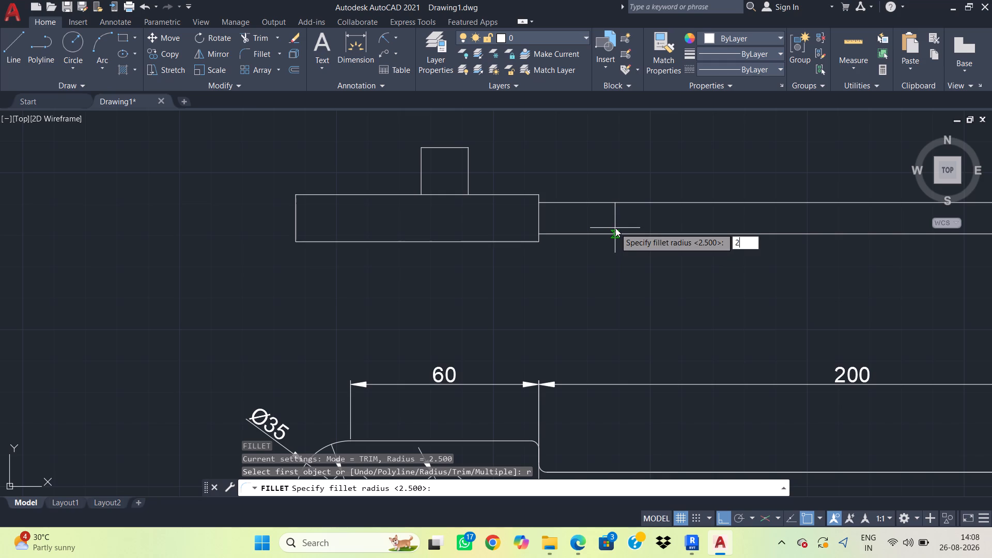
key("Return")
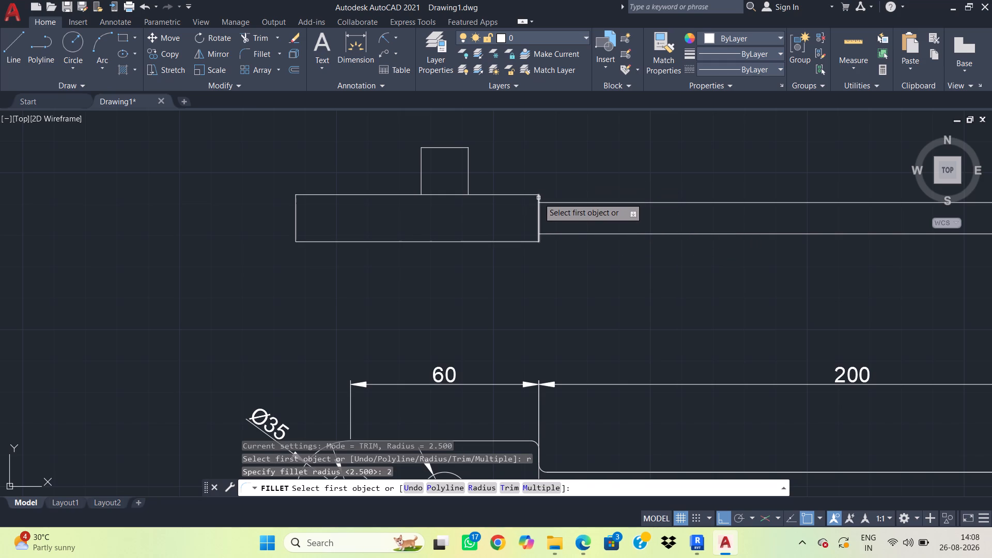
left_click(544, 203)
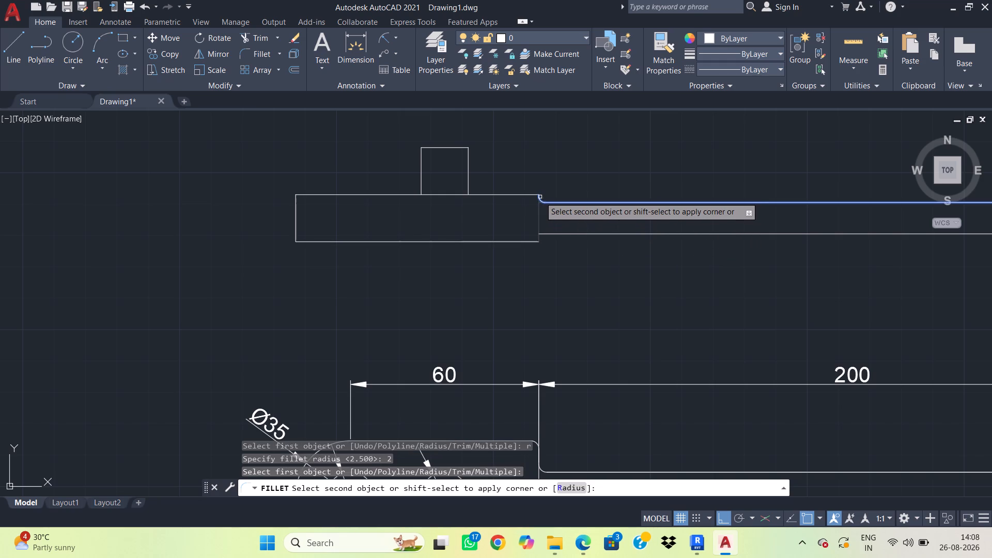
left_click(539, 197)
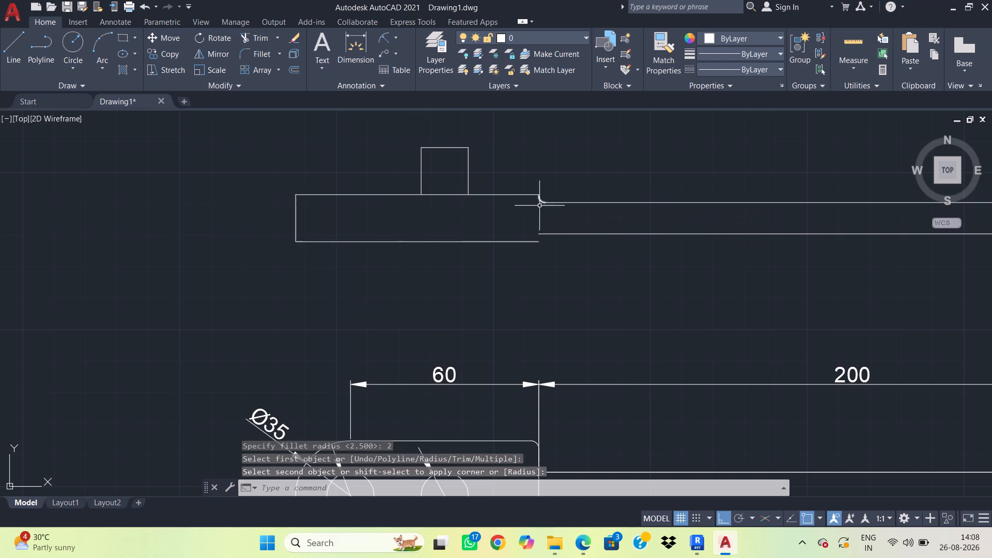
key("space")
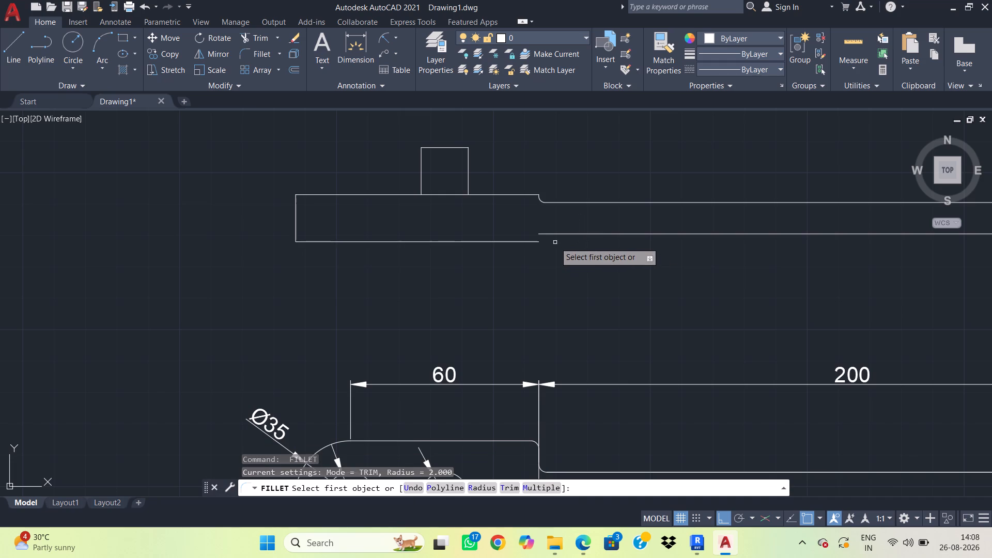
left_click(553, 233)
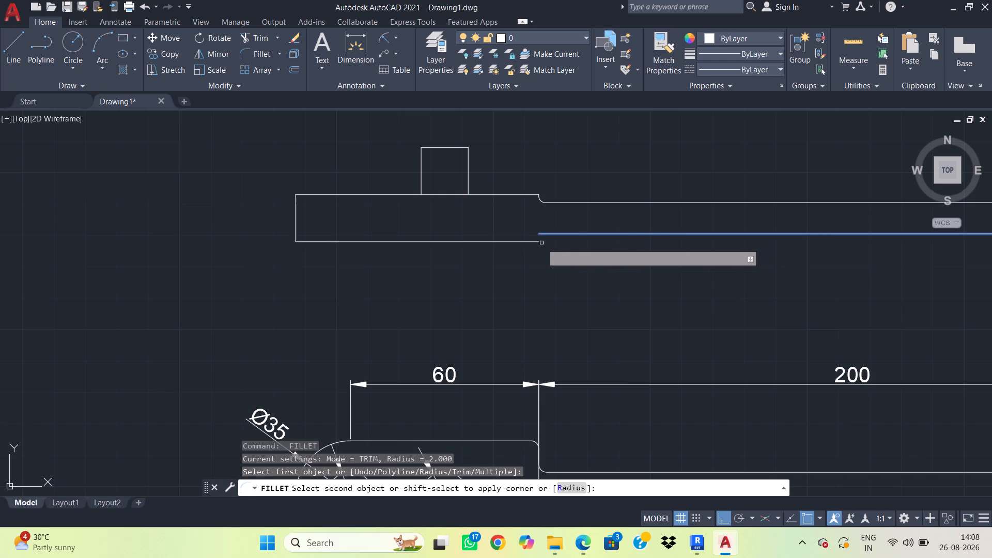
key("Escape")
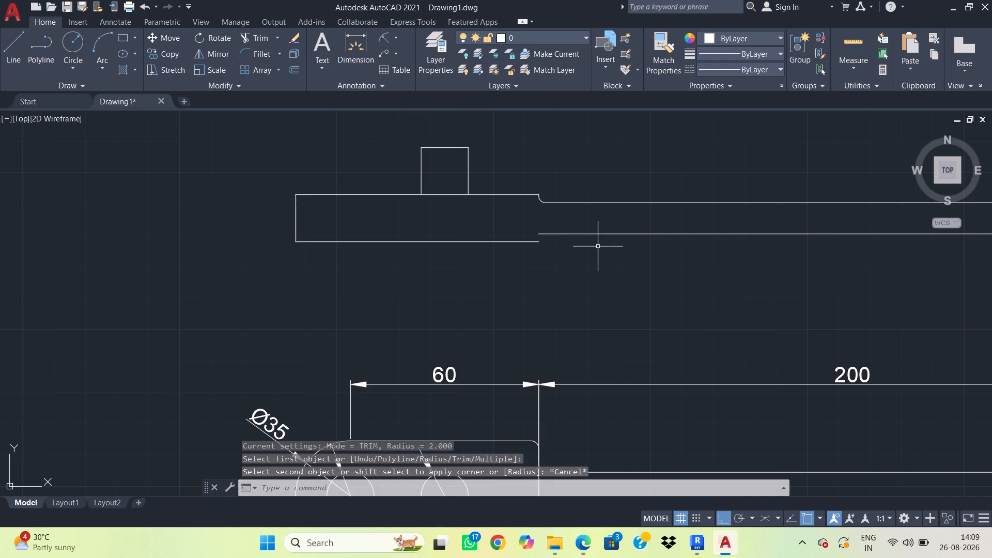
Draw a 15 long vertical shoulder line between the lower and upper corners of the head's handle end.
type("l")
key("space")
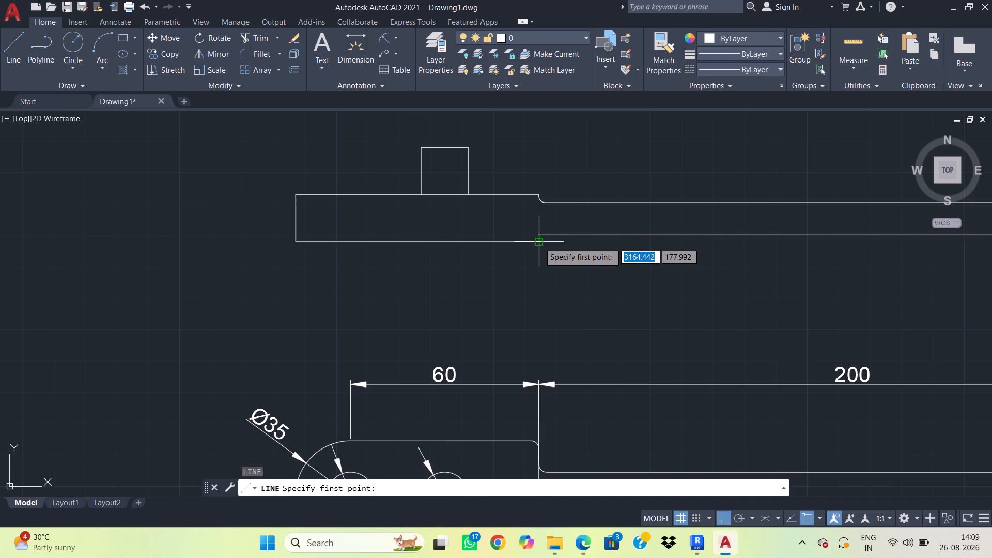
left_click(539, 242)
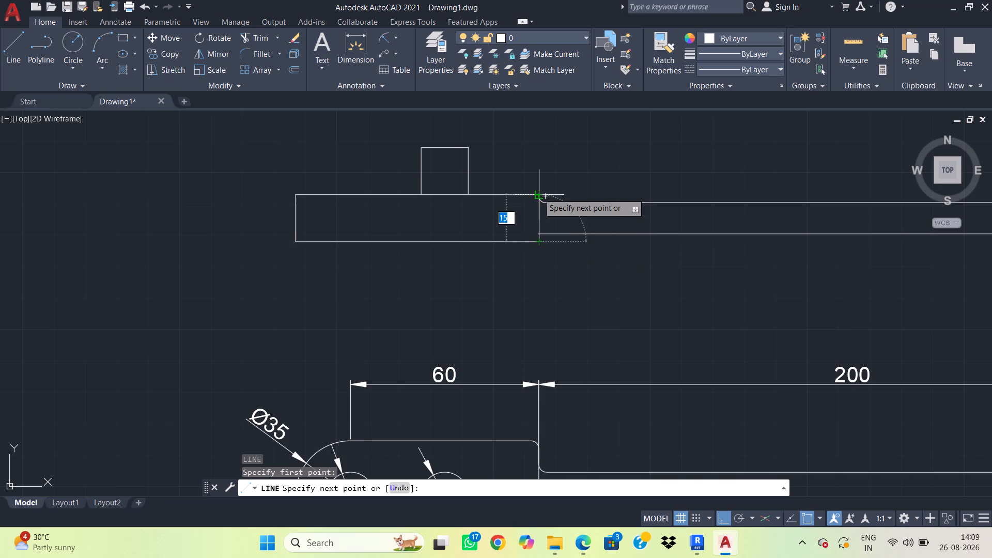
left_click(537, 193)
key("Escape")
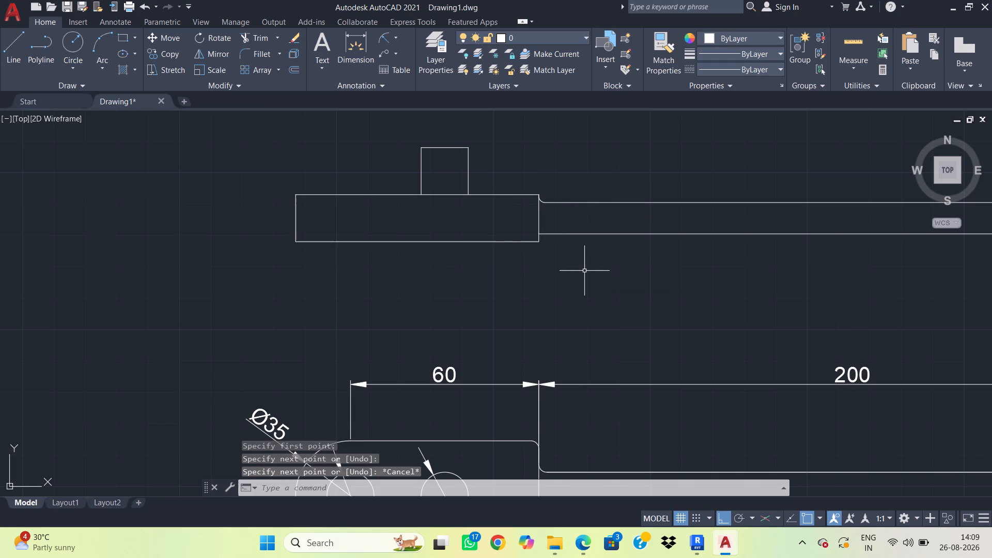
Fillet the lower inside corner between the shoulder line and the handle's bottom edge with radius 2.
type("f r")
key("space")
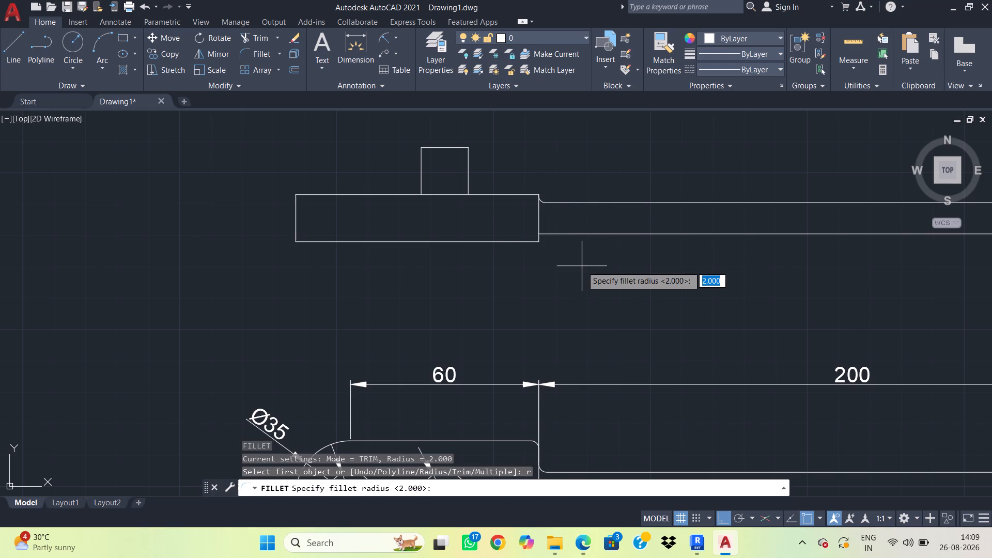
key("2")
key("Return")
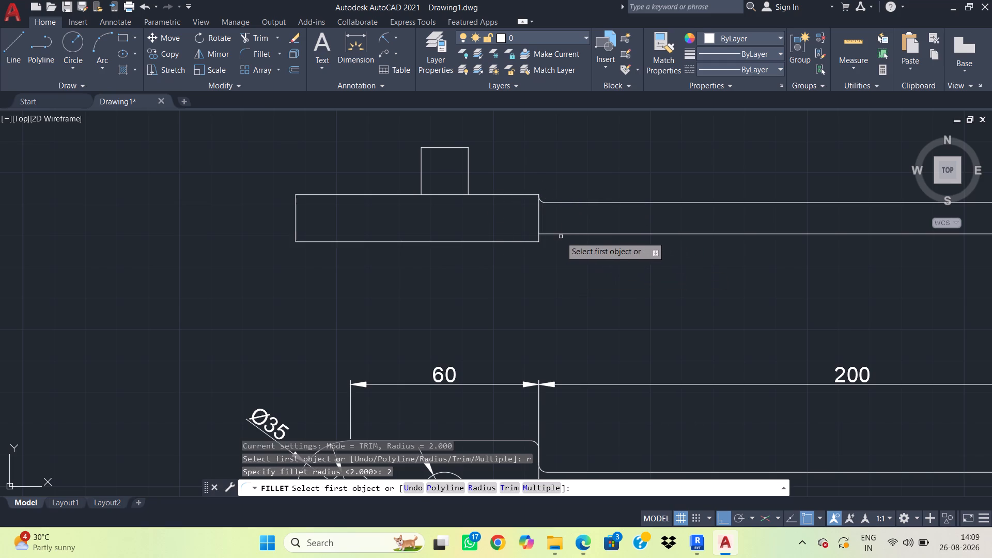
left_click(540, 239)
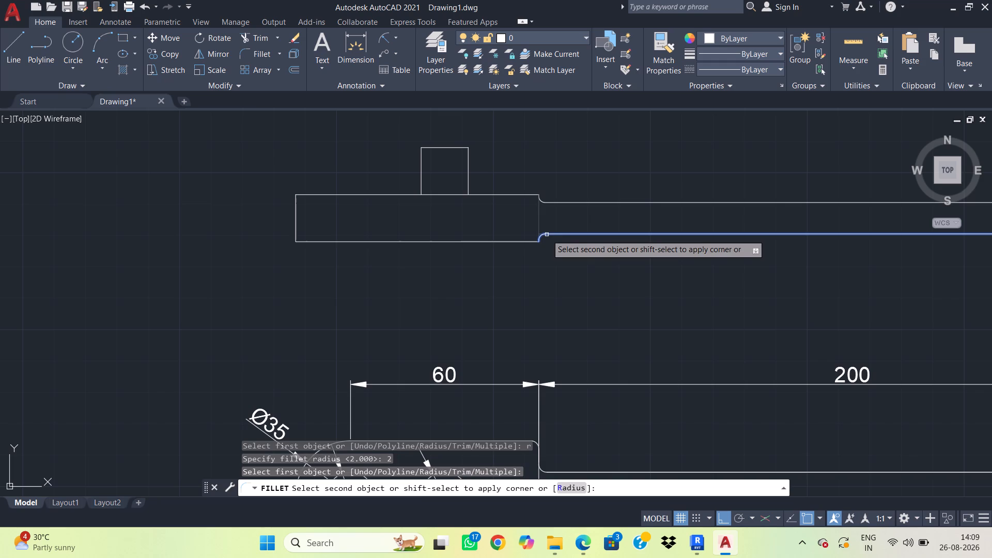
left_click(547, 235)
key("grave")
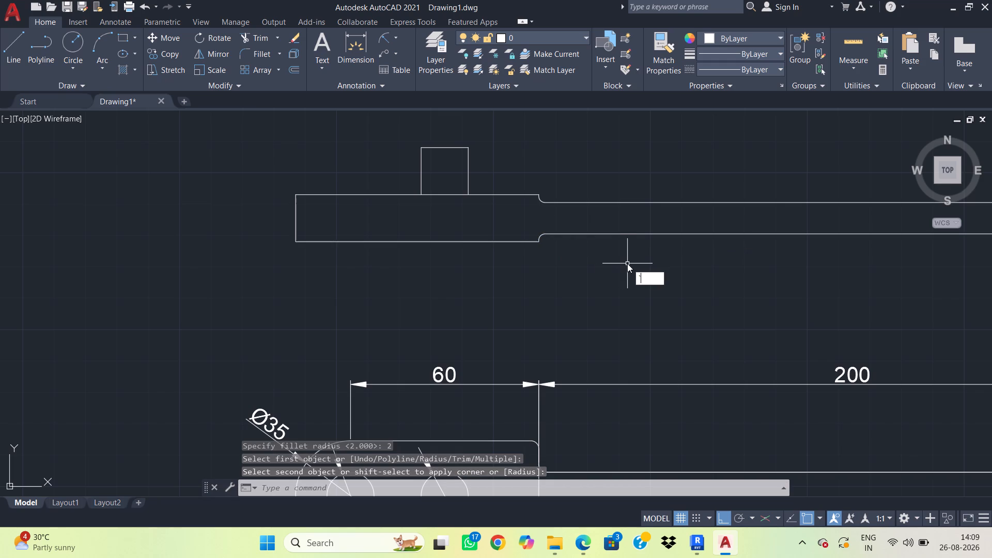
key("Escape")
Draw a vertical line closing the head's handle end in the second view, from its lower to its upper corner.
type("l")
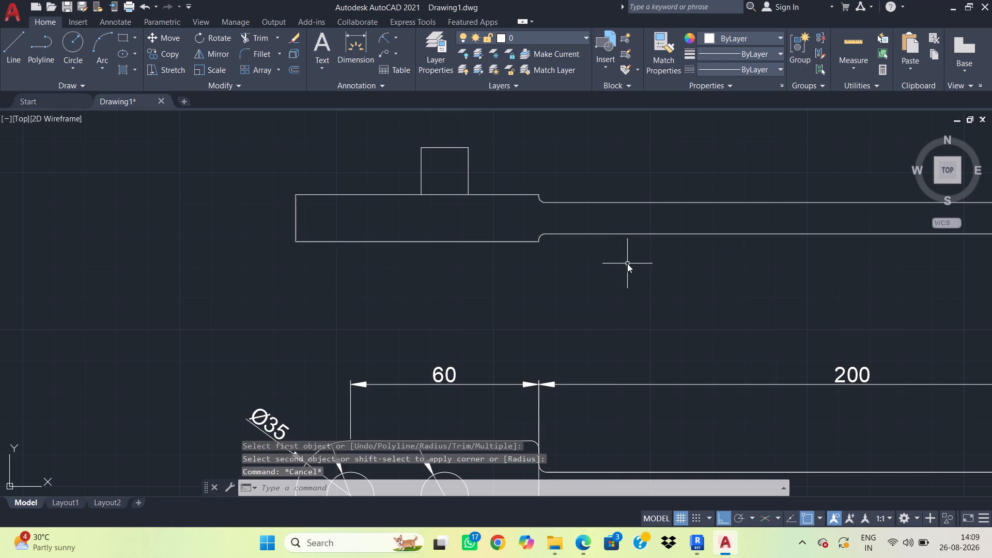
key("space")
left_click(537, 243)
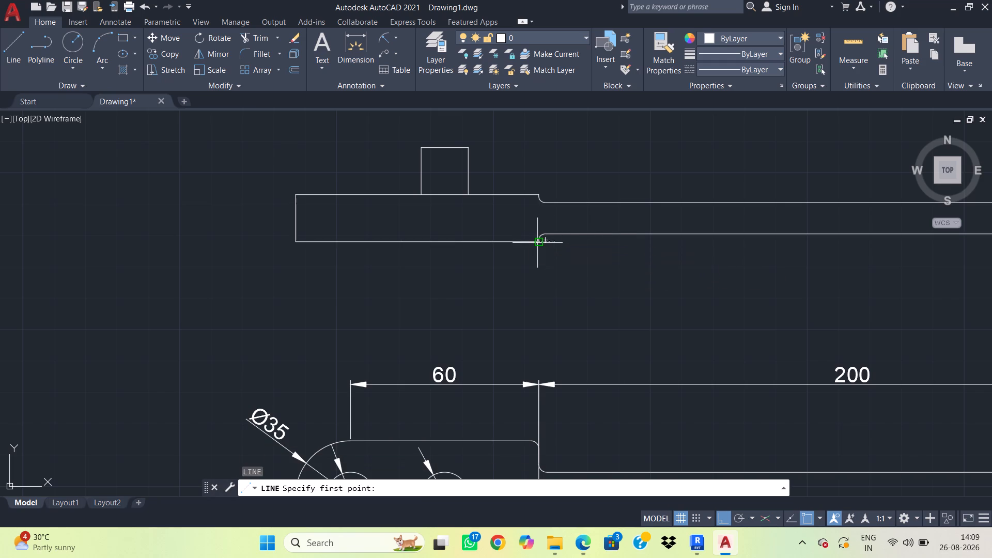
left_click(536, 196)
key("Escape")
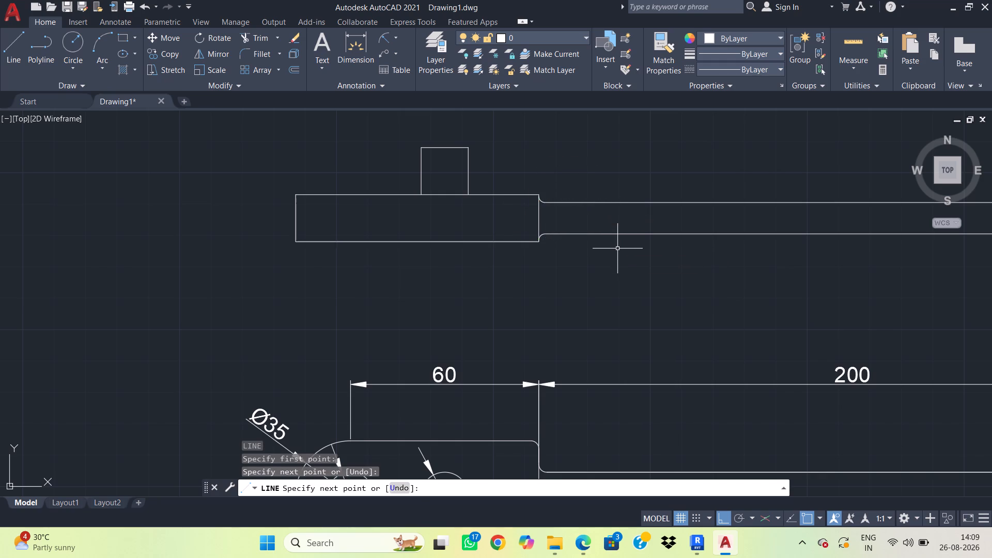
Draw a vertical line across the handle joining the handle-side ends of the two shoulder fillets.
scroll(551, 230, "up", 1)
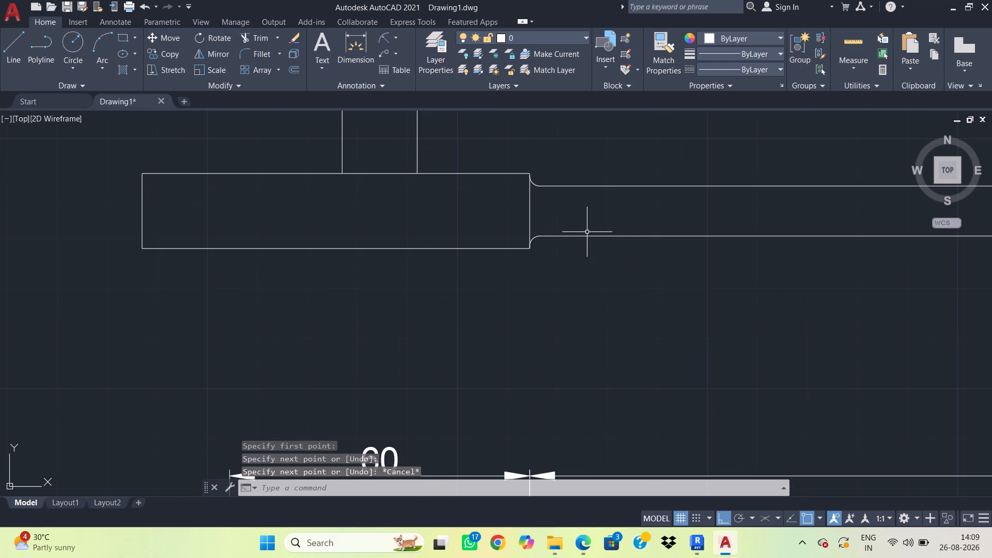
type("l")
key("space")
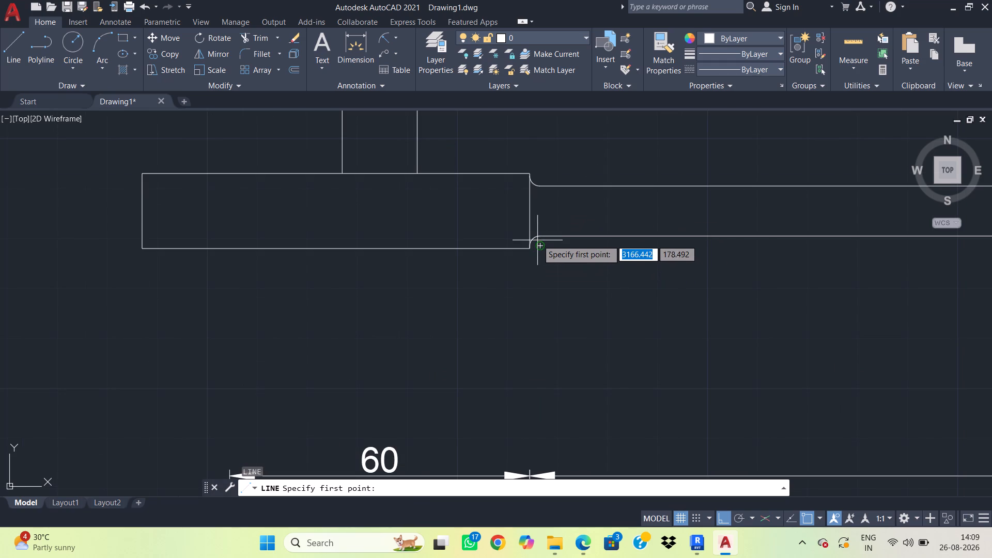
left_click(538, 238)
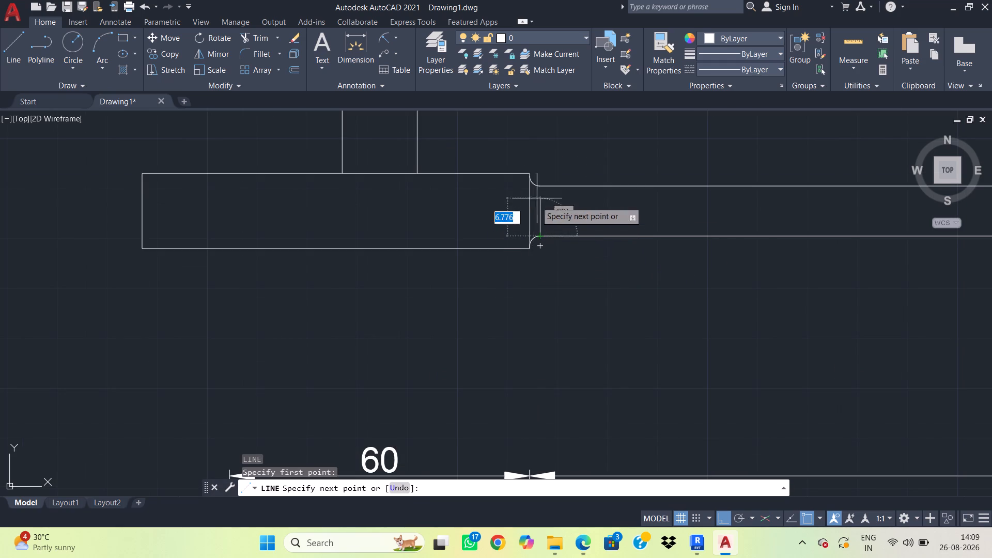
left_click(538, 185)
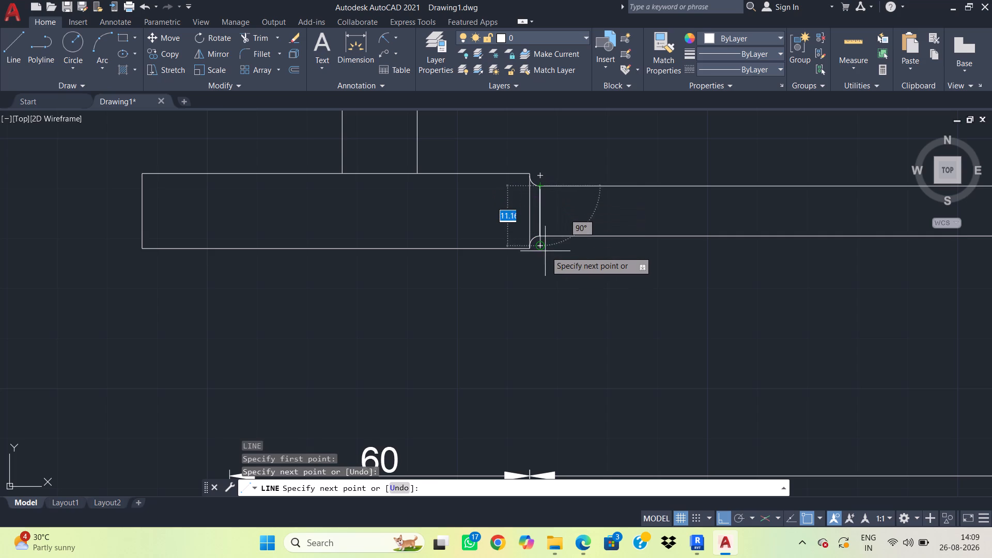
key("Escape")
Draw a vertical line just inside the head's shoulder end, from its bottom edge to its top edge.
key("space")
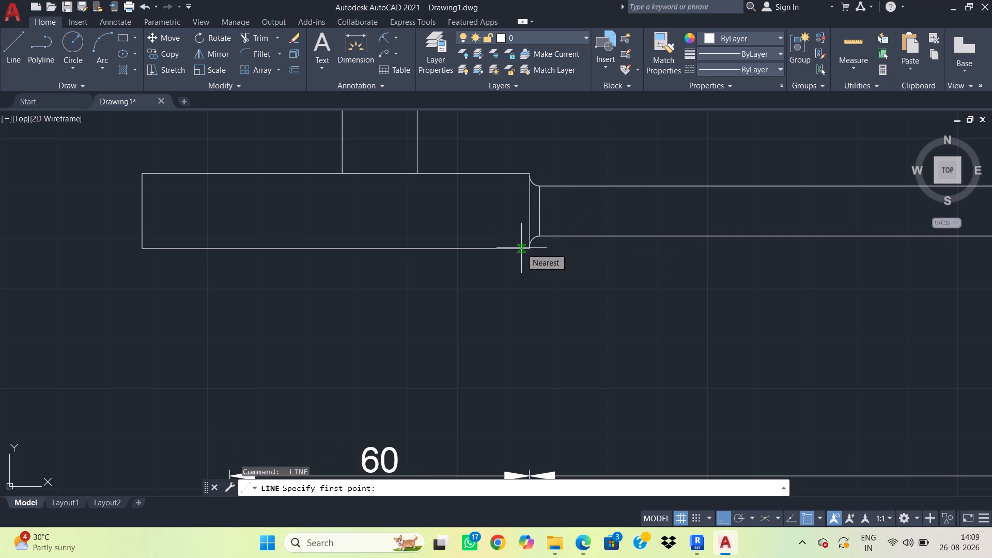
left_click(521, 248)
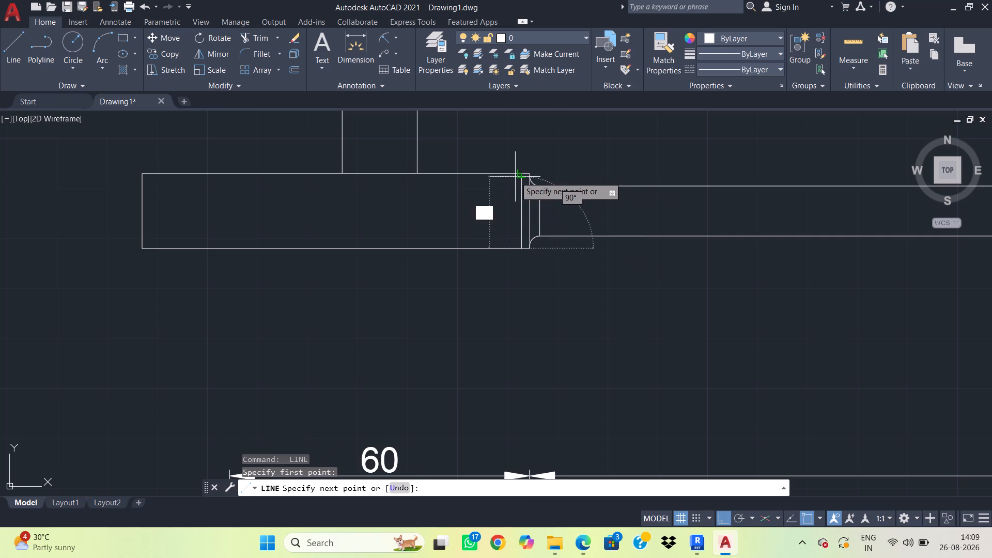
left_click(520, 175)
key("Escape")
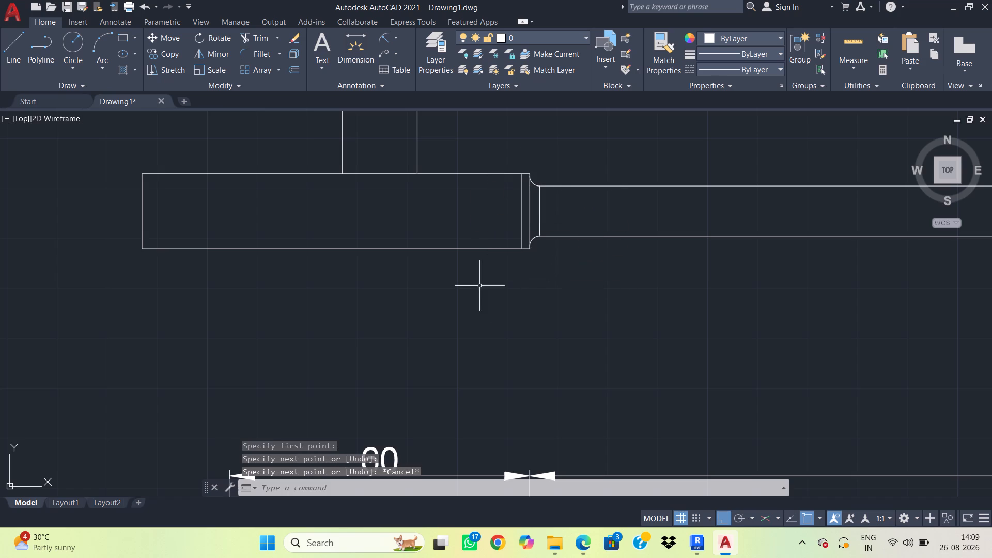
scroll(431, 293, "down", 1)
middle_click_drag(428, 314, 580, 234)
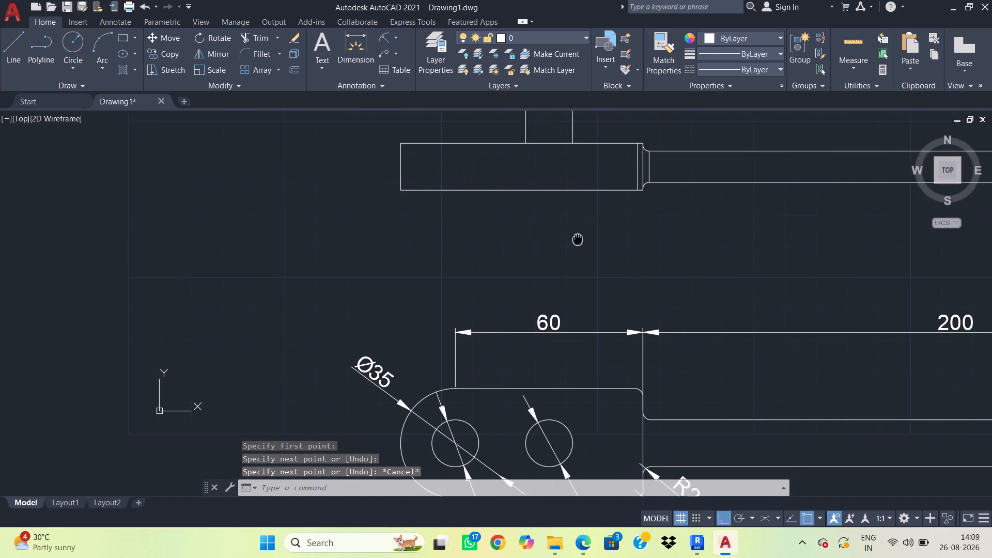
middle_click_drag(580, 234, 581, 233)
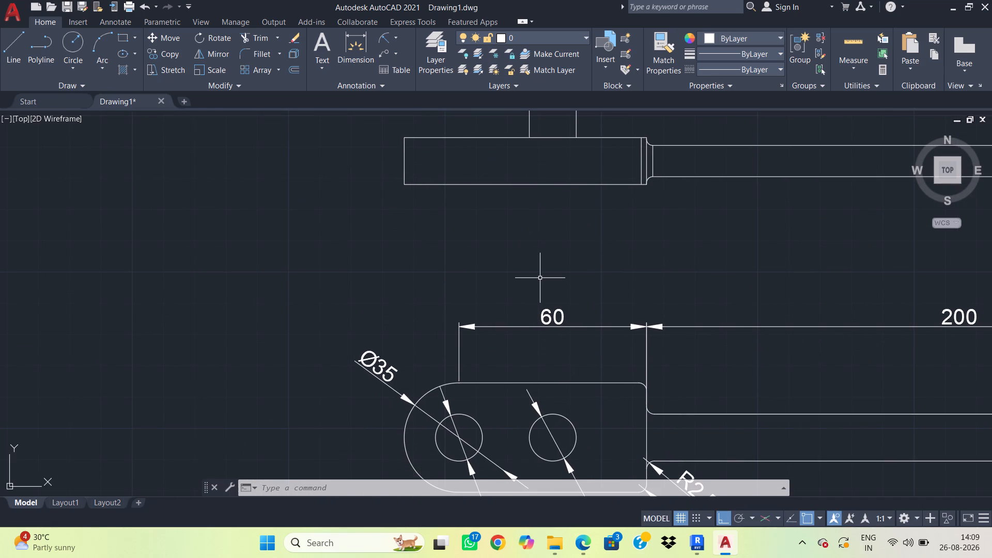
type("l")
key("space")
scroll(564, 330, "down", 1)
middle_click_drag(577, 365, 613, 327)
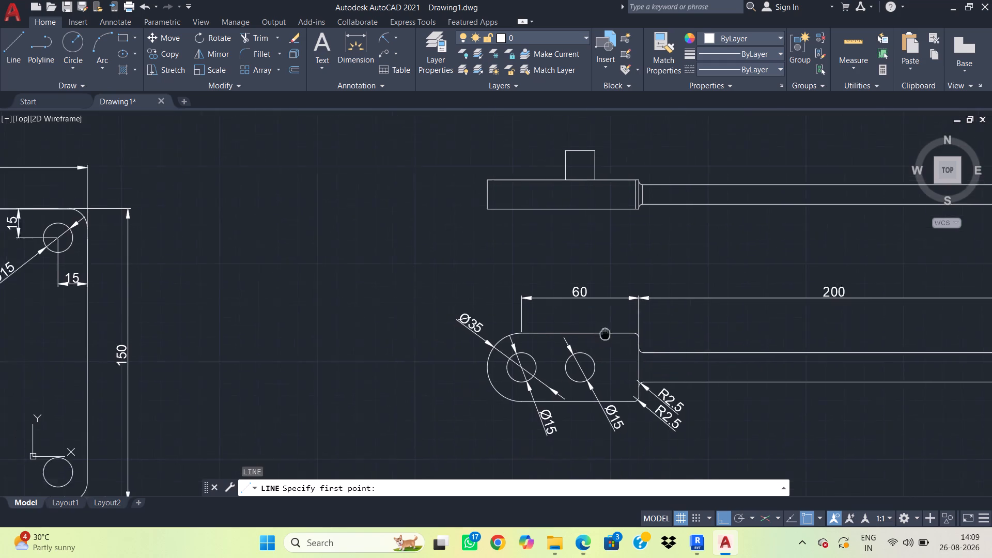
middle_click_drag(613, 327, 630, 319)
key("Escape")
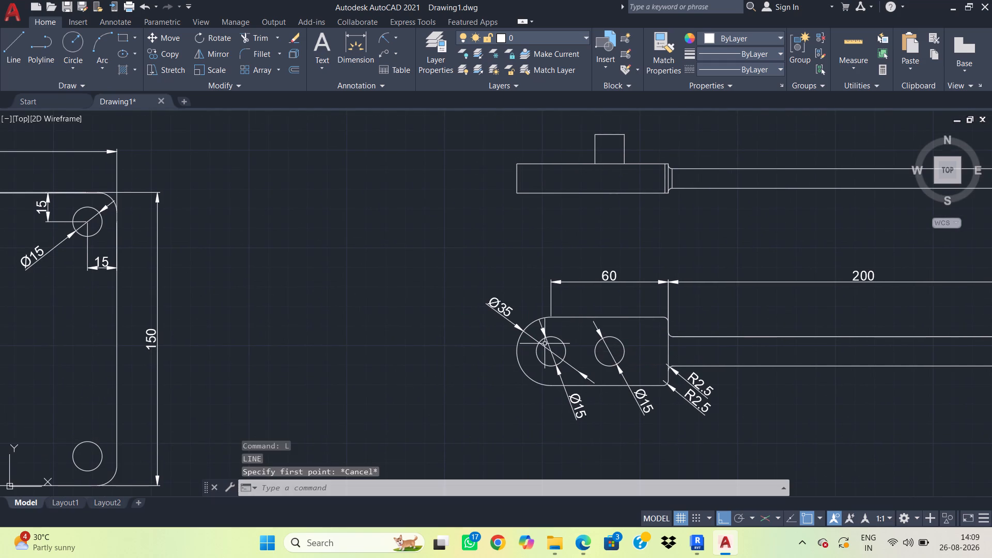
Draw three vertical construction lines through the centre and both side quadrants of the Ø15 hole nearest the rounded end, crossing the second view.
key("x")
type("l")
key("space")
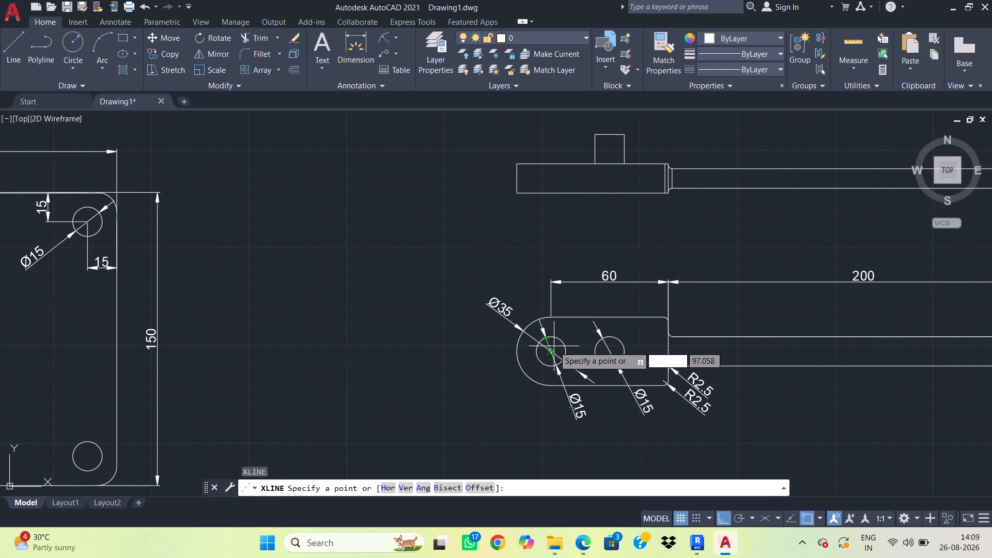
left_click(553, 349)
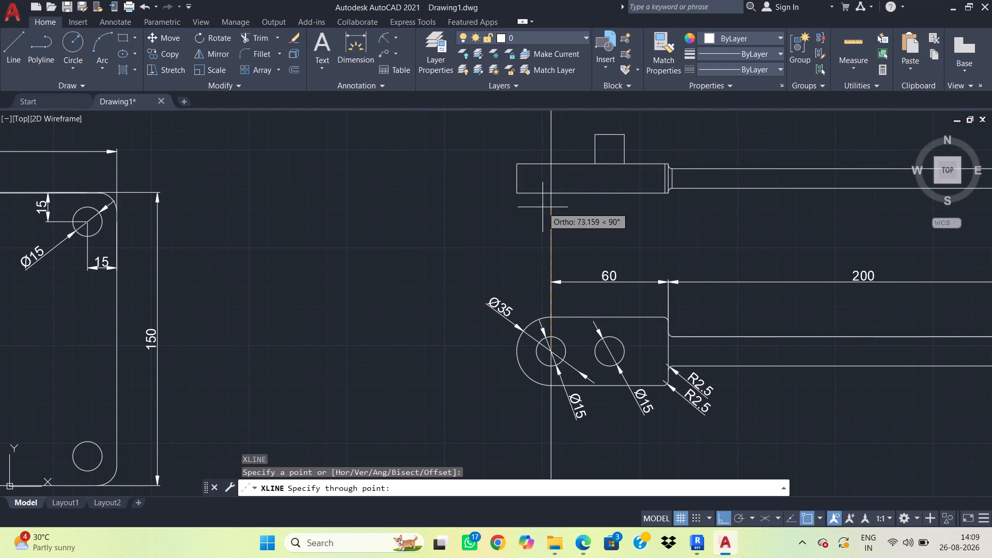
left_click(541, 154)
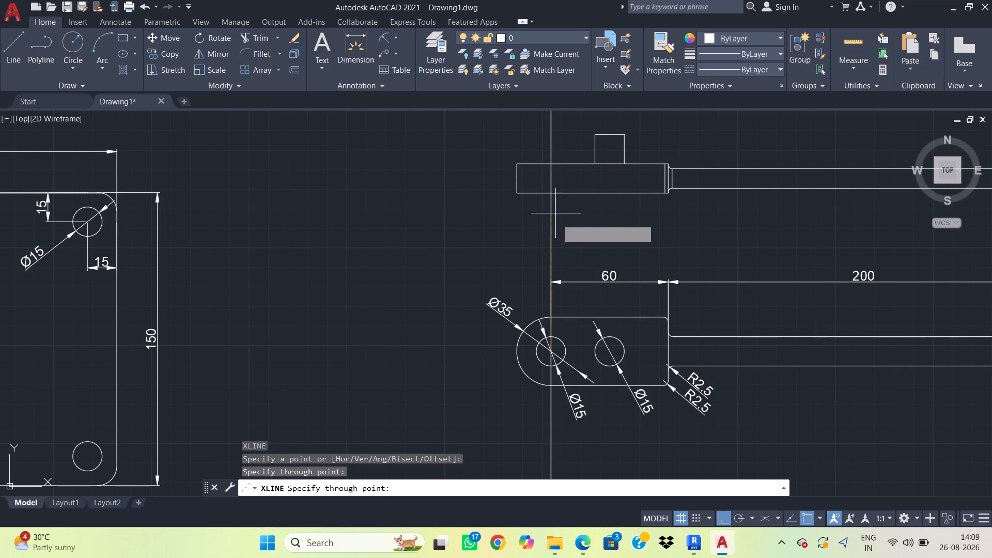
key("Escape")
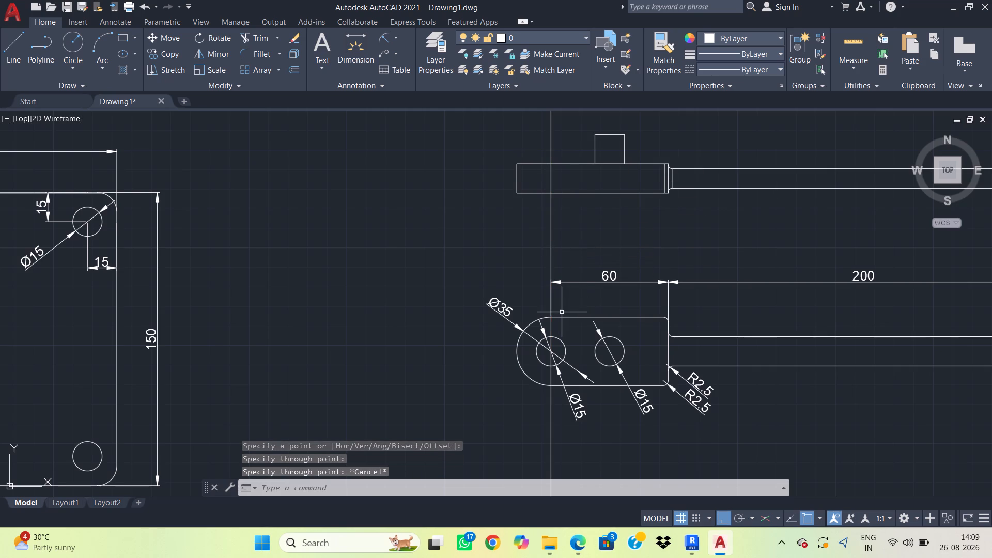
key("space")
left_click(565, 353)
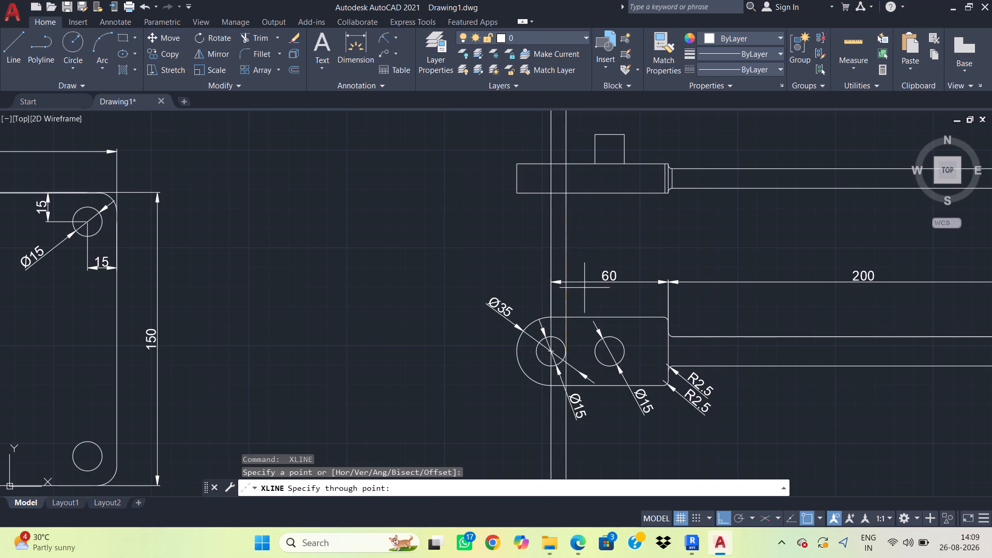
left_click(580, 147)
key("Escape")
key("space")
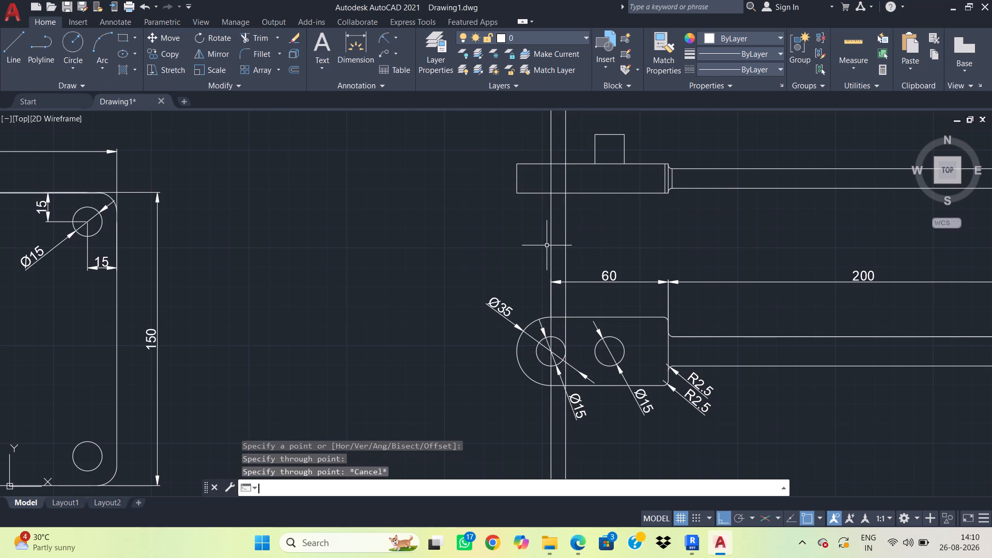
left_click(538, 353)
left_click(519, 141)
key("Escape")
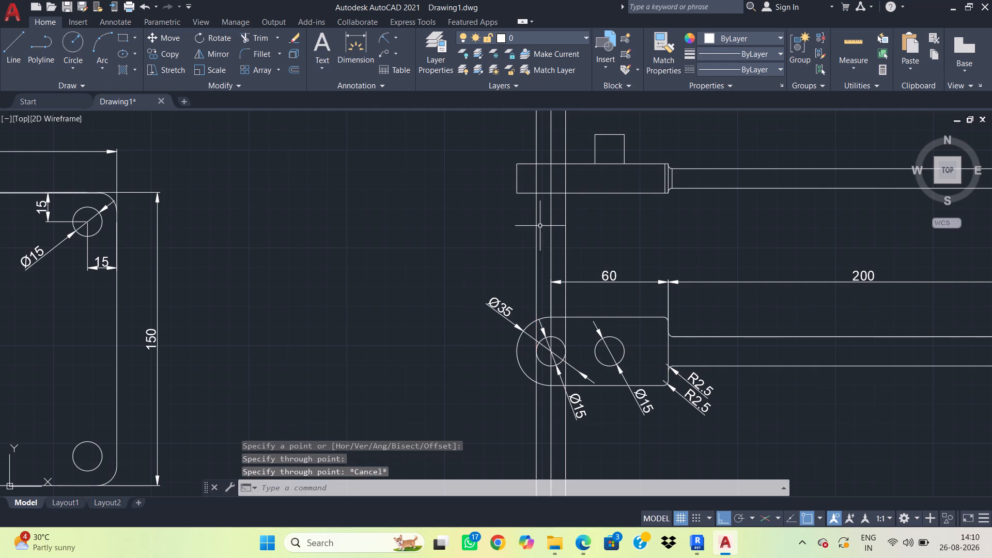
Trim the three construction lines above and below the head's outline in the second view.
scroll(545, 225, "up", 1)
scroll(549, 223, "down", 1)
key("t")
key("r")
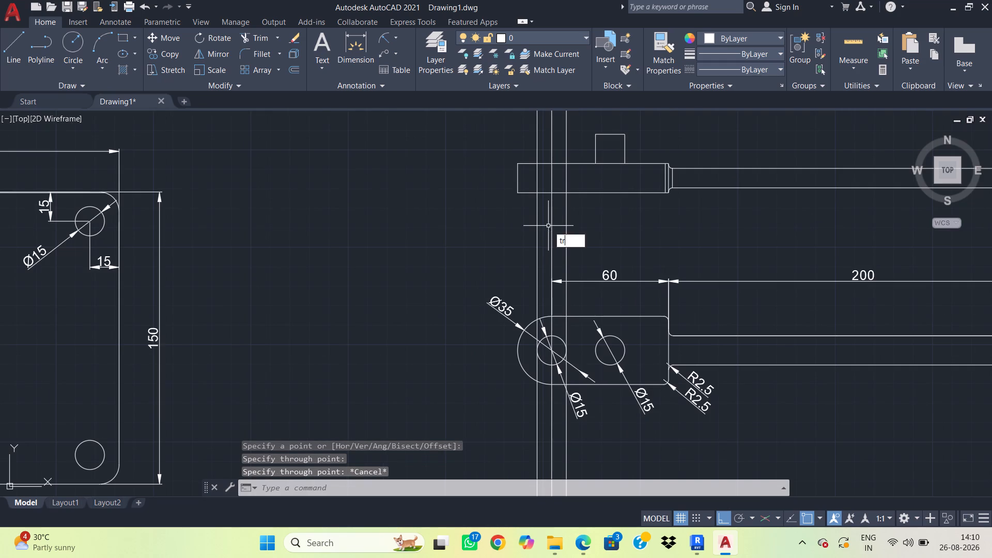
key("space")
left_click_drag(568, 129, 522, 145)
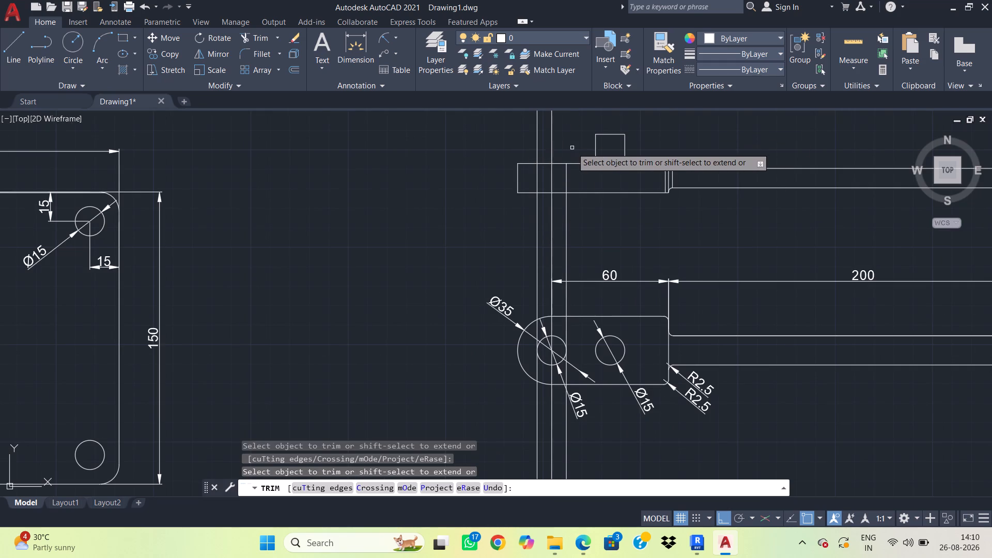
left_click_drag(570, 146, 527, 145)
left_click_drag(587, 211, 506, 215)
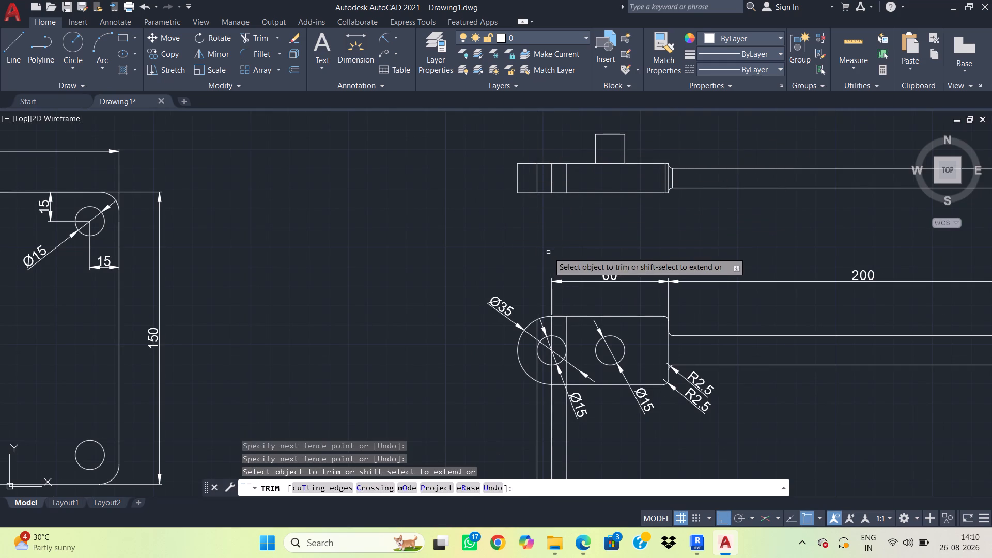
key("Escape")
Erase the three leftover construction line pieces running down through the hole in the lower view.
left_click_drag(588, 450, 581, 446)
left_click(512, 407)
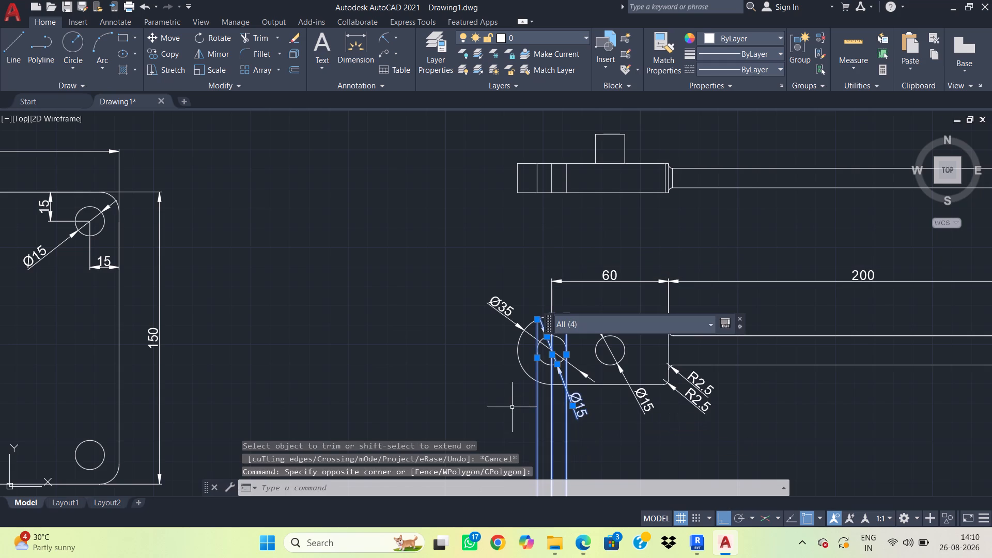
key("Escape")
left_click_drag(571, 451, 563, 446)
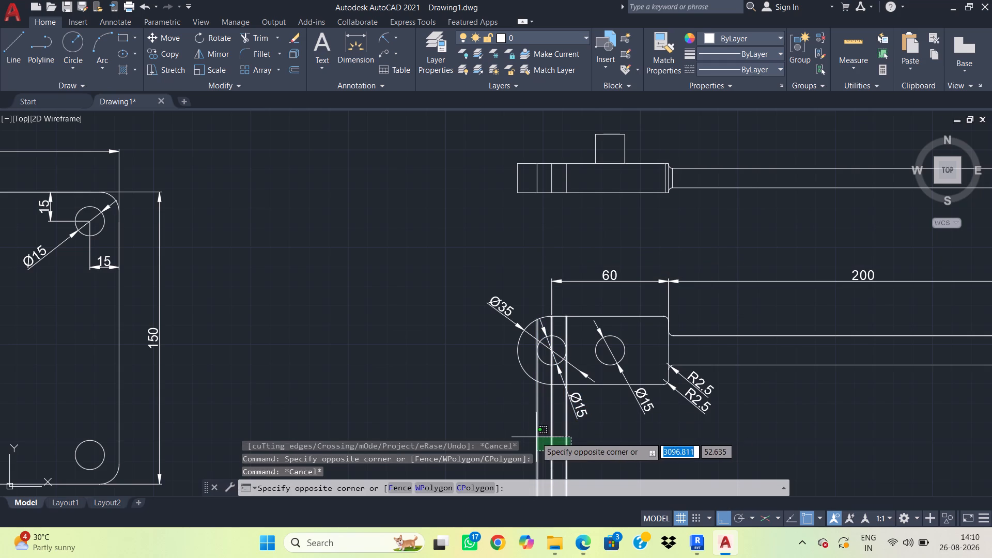
left_click(529, 437)
key("Delete")
Change the two outer hole-edge lines in the second view's head to the ACAD_ISO03W100 linetype, leaving out the centre line.
scroll(586, 265, "up", 1)
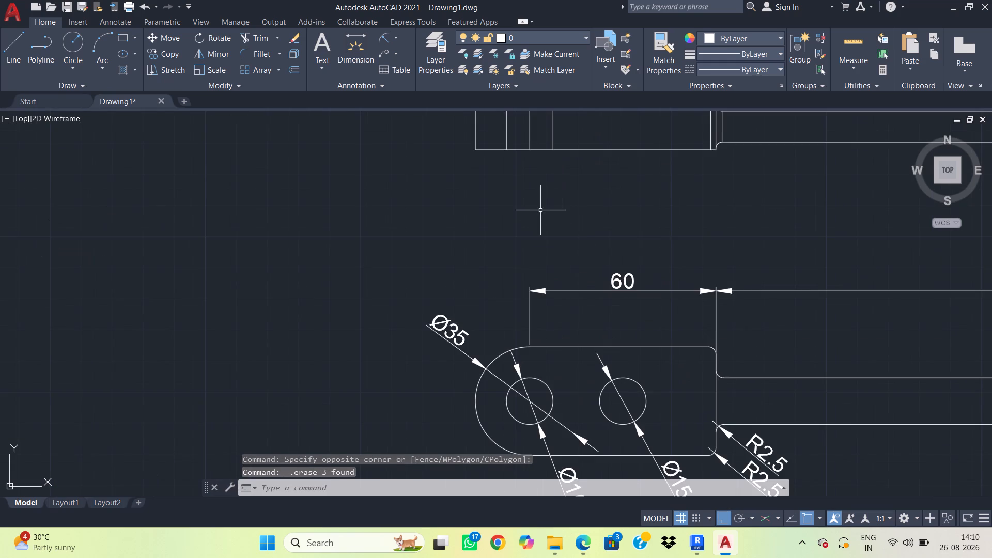
middle_click_drag(540, 208, 548, 283)
left_click(577, 213)
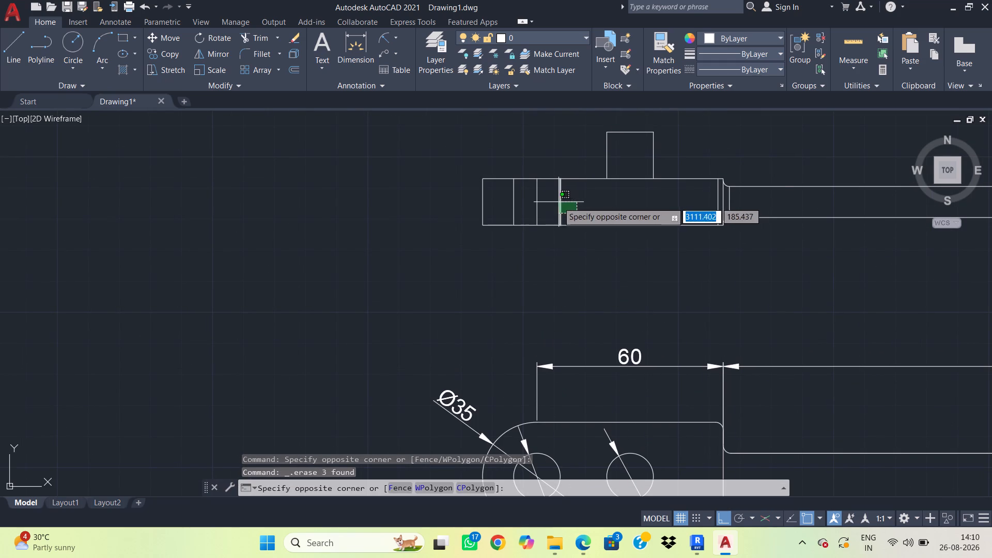
left_click(554, 202)
left_click(508, 210)
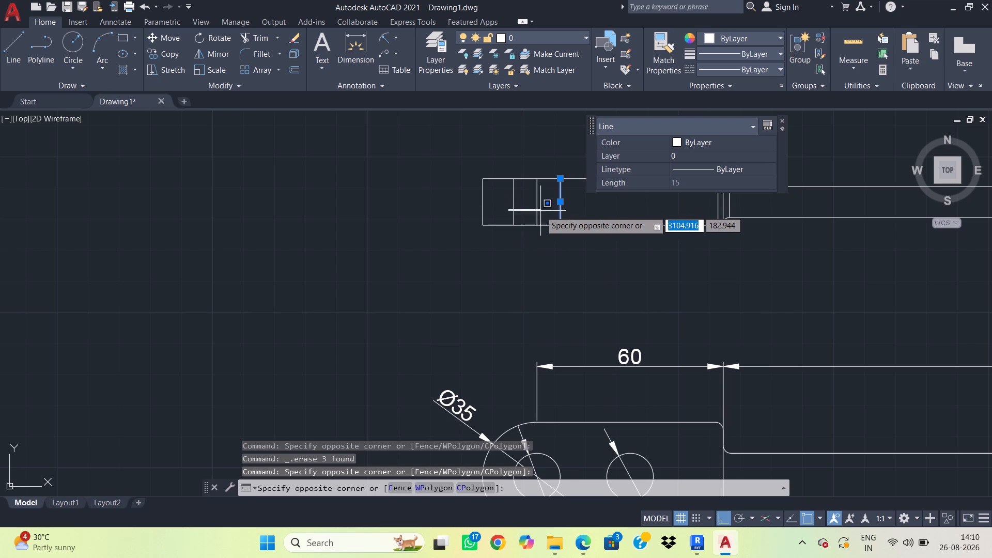
left_click(542, 211)
left_click(527, 212)
left_click(508, 204)
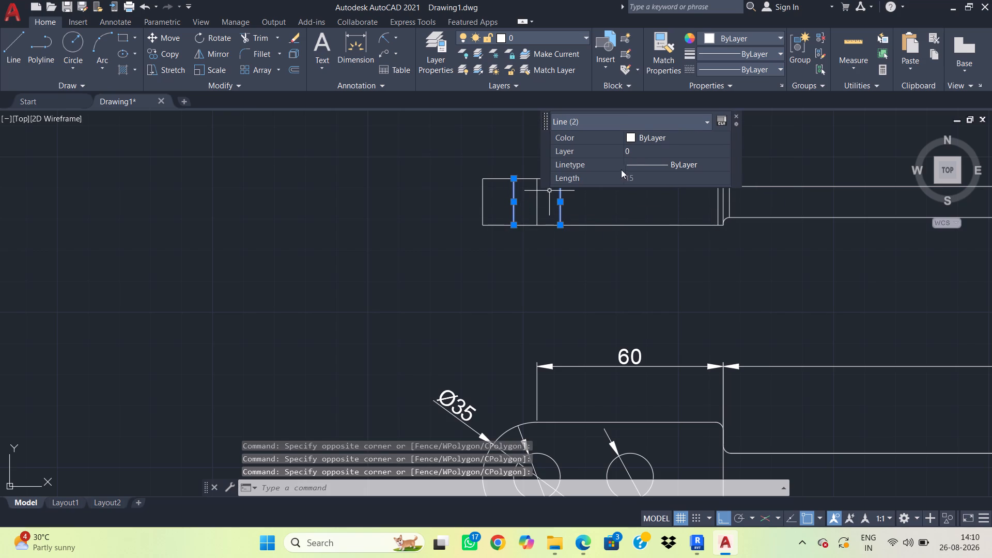
left_click(633, 163)
left_click(656, 164)
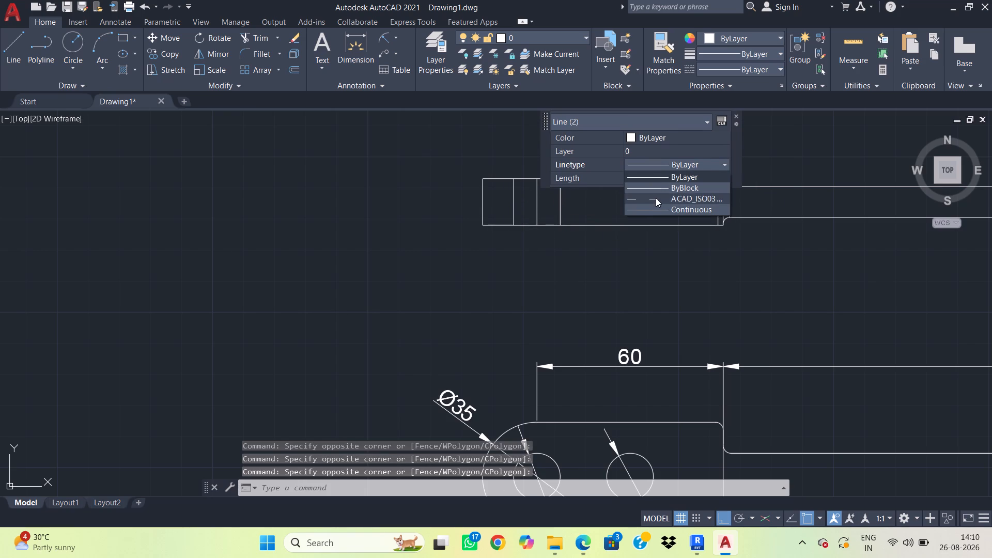
left_click(656, 198)
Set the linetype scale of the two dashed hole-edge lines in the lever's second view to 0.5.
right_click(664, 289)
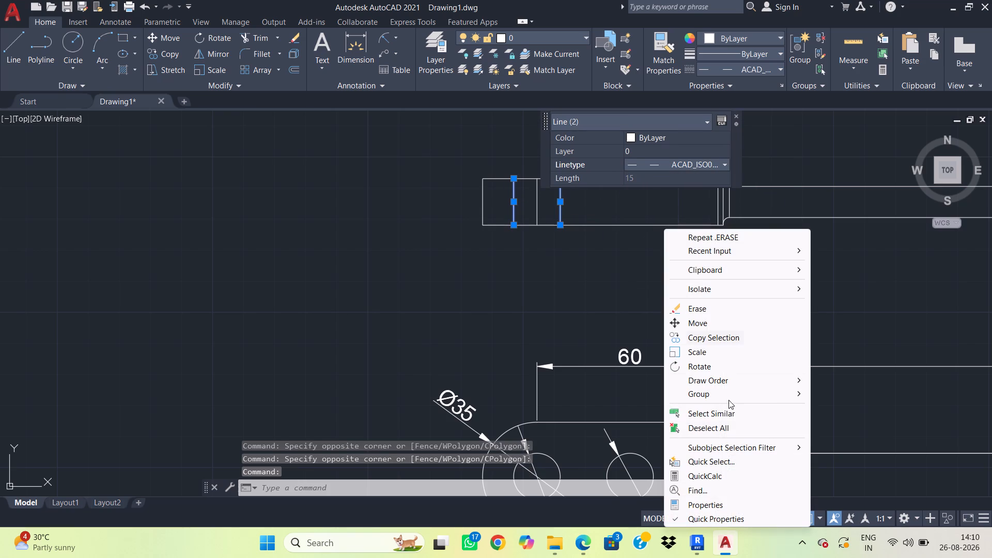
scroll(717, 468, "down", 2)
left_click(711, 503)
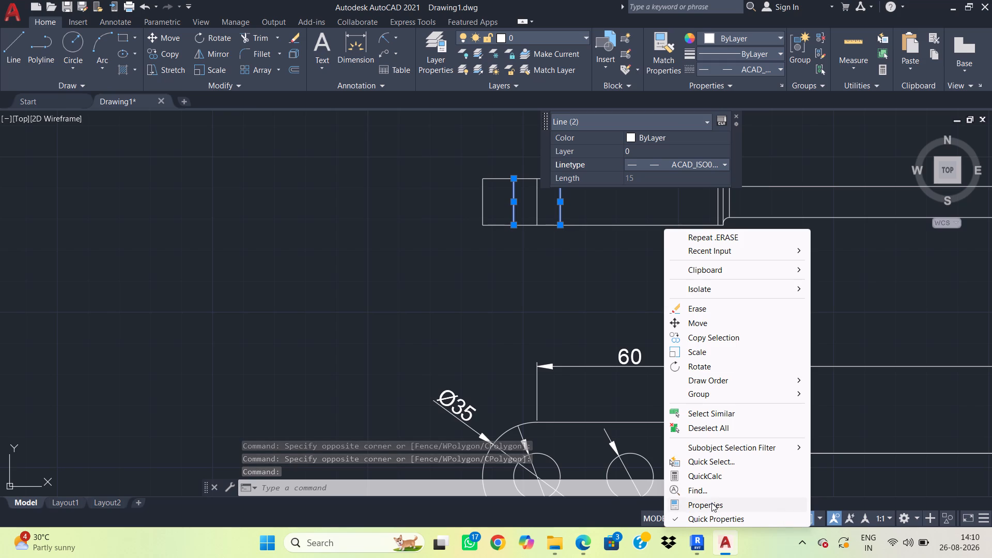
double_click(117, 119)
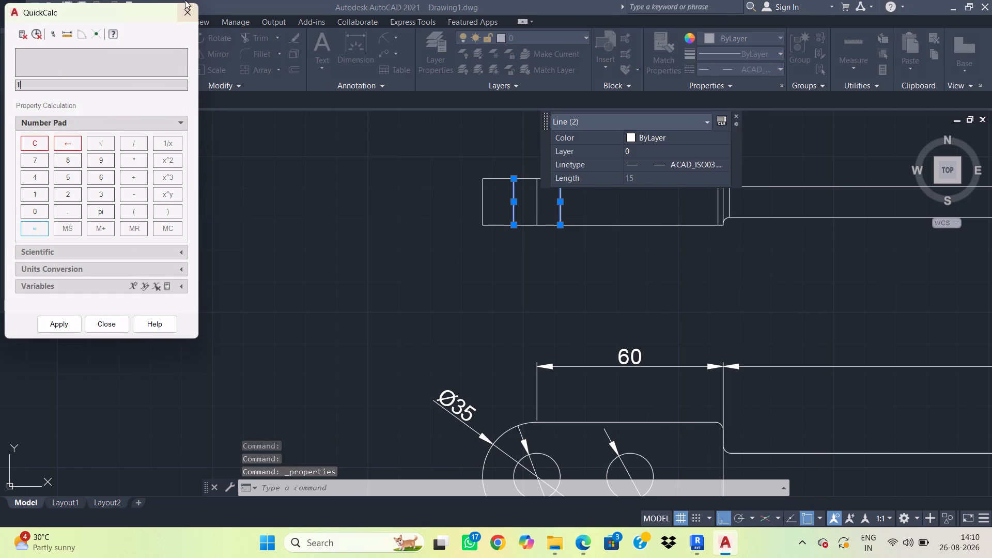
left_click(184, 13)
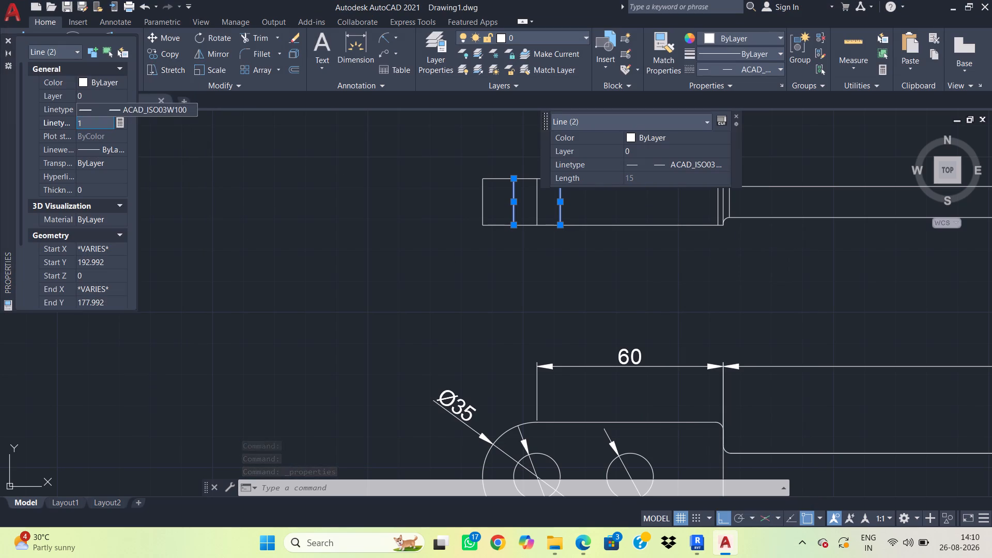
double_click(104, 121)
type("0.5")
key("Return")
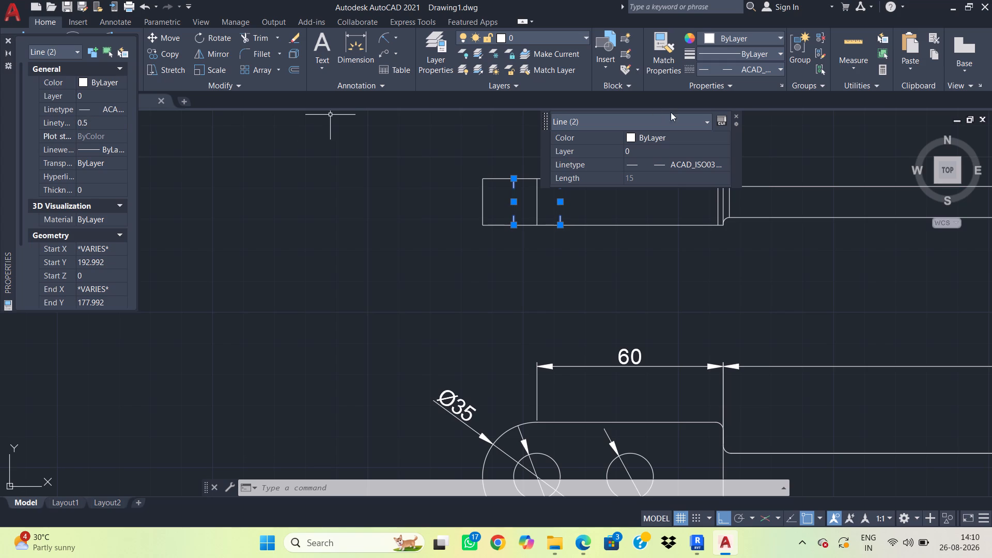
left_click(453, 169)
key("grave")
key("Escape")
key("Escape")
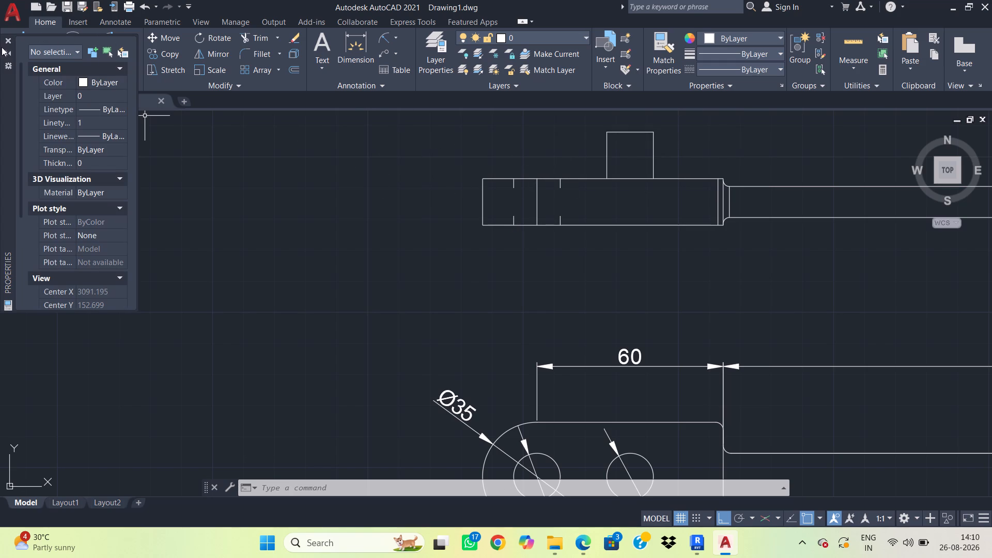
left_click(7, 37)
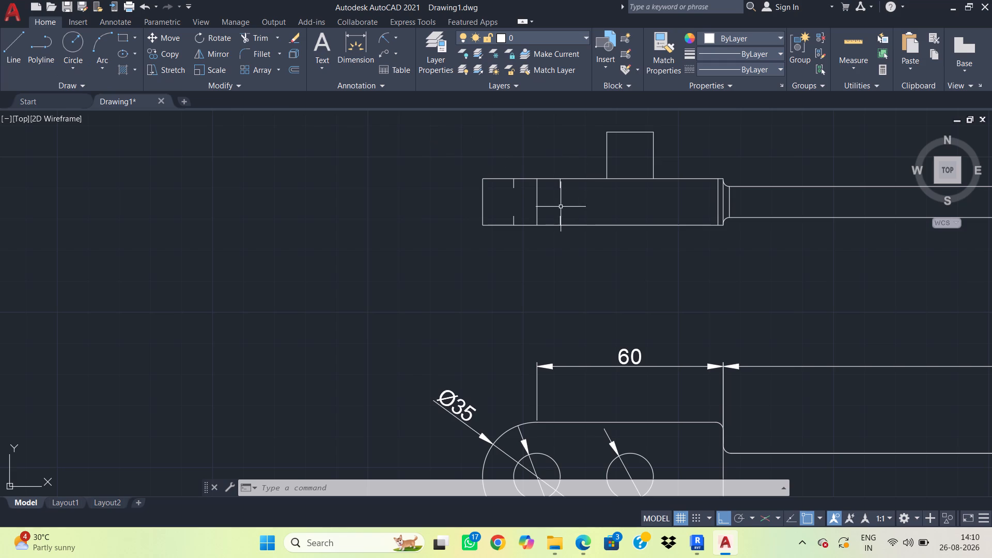
Set the linetype scale of the two dashed hole-edge lines in the lever head's second view to 0.2.
left_click(565, 209)
left_click(559, 222)
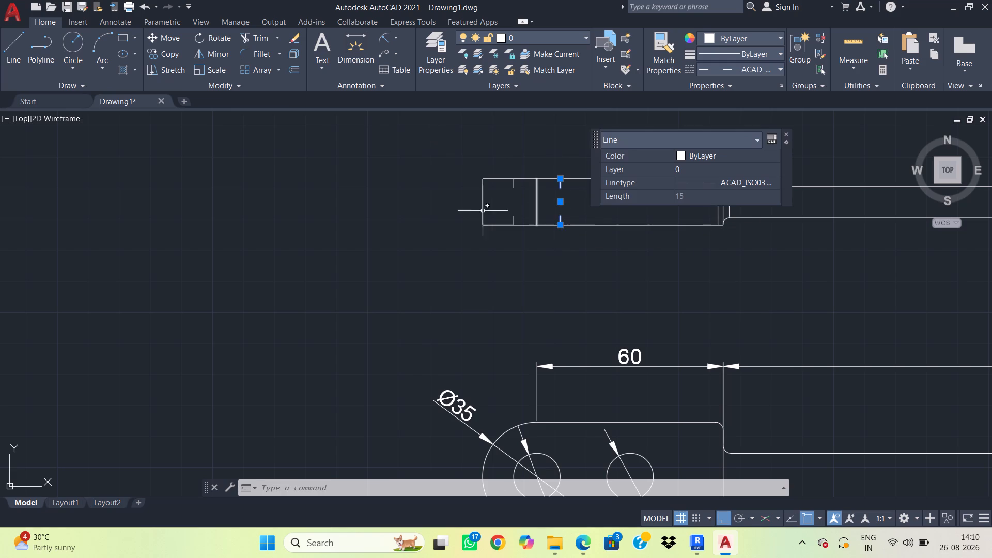
left_click(523, 215)
left_click(508, 222)
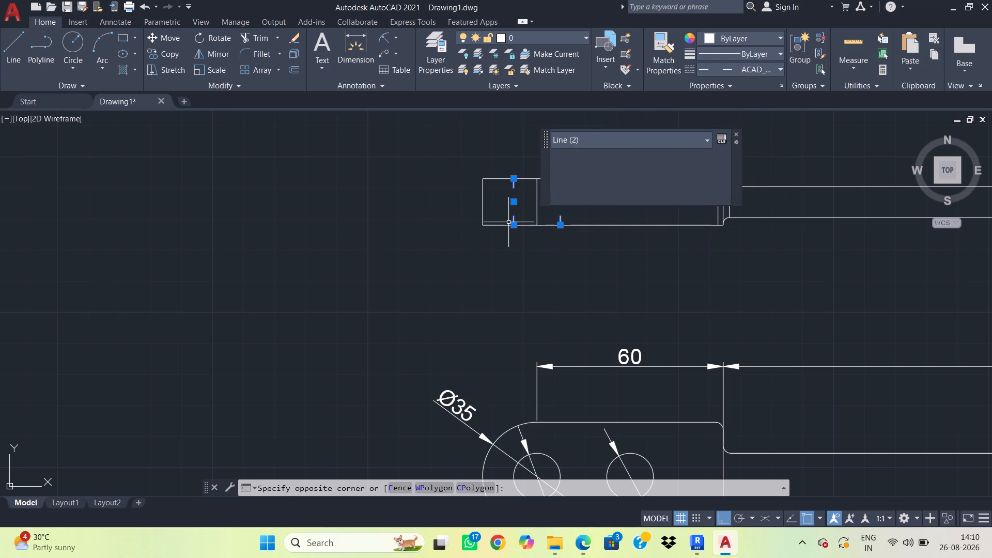
right_click(699, 253)
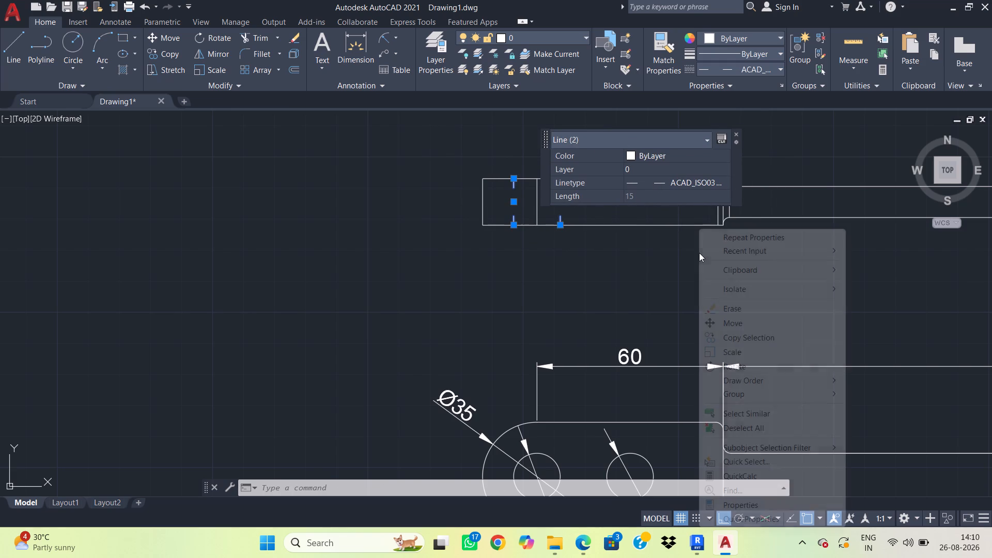
left_click(758, 507)
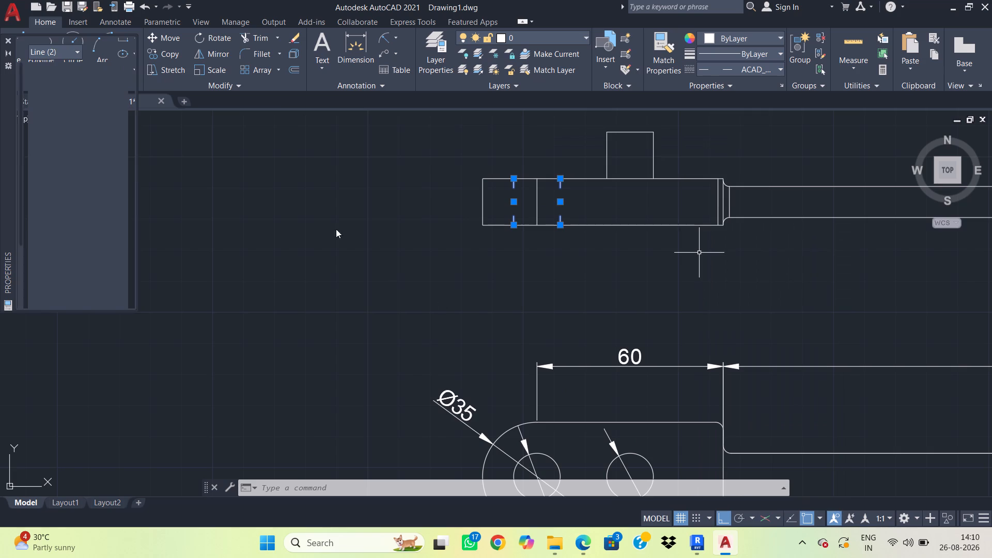
left_click(93, 119)
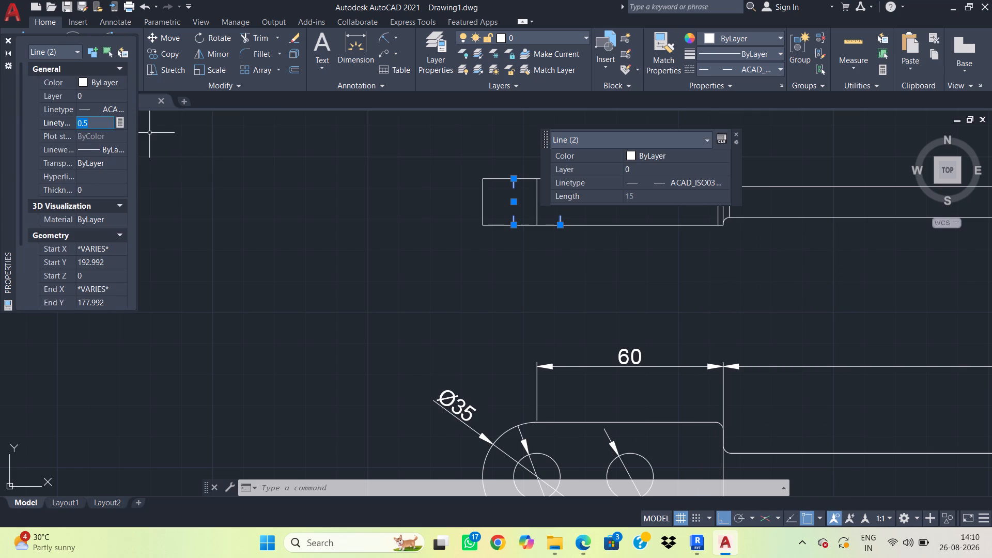
type("0.2")
key("Return")
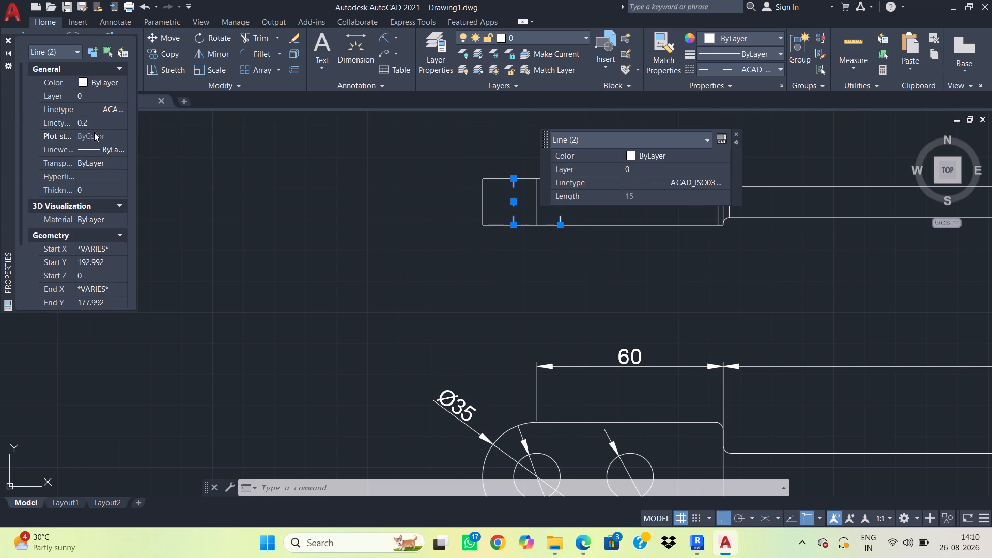
left_click(205, 180)
key("Escape")
key("Escape")
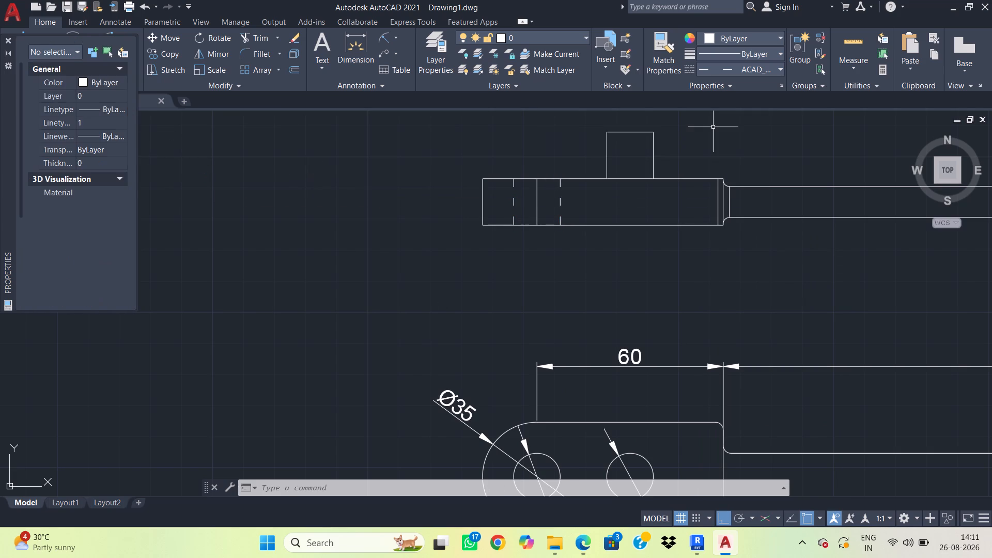
left_click(8, 40)
Examine the base plate and lever views, comparing their hole-edge lines, dimensions and spacing between views.
scroll(356, 214, "down", 2)
scroll(431, 300, "down", 1)
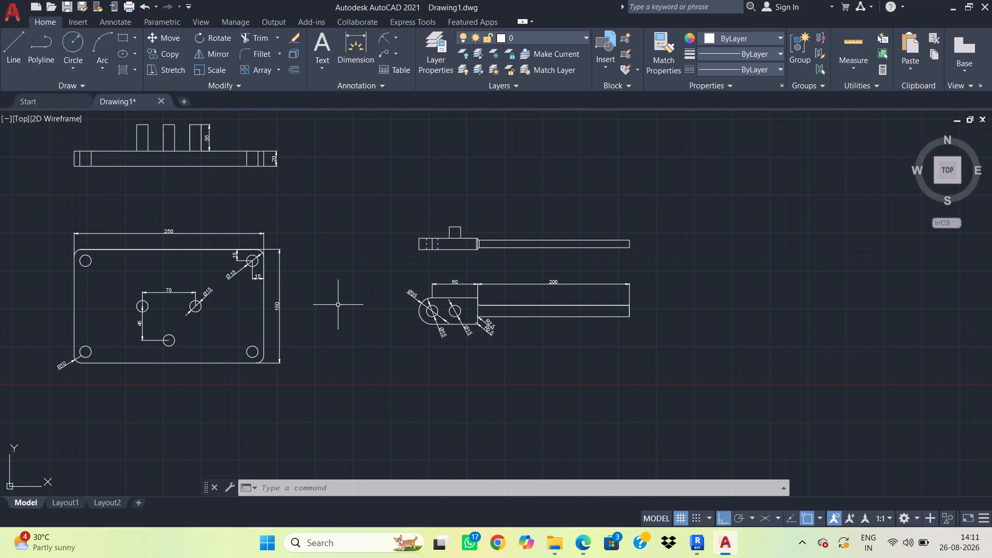
middle_click_drag(338, 305, 349, 304)
scroll(238, 136, "up", 2)
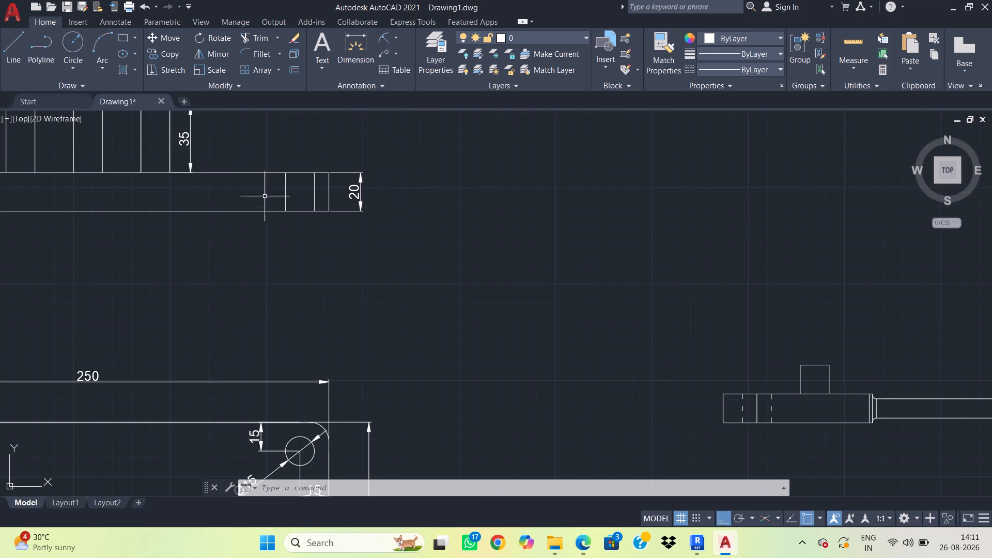
scroll(302, 228, "down", 1)
middle_click_drag(229, 242, 361, 252)
scroll(388, 261, "up", 1)
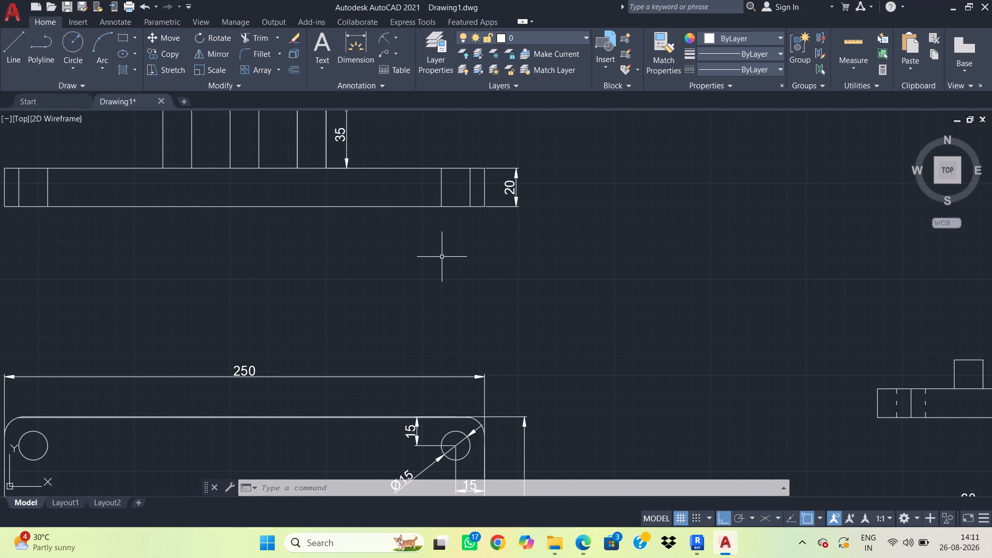
scroll(829, 496, "down", 1)
middle_click_drag(858, 440, 703, 278)
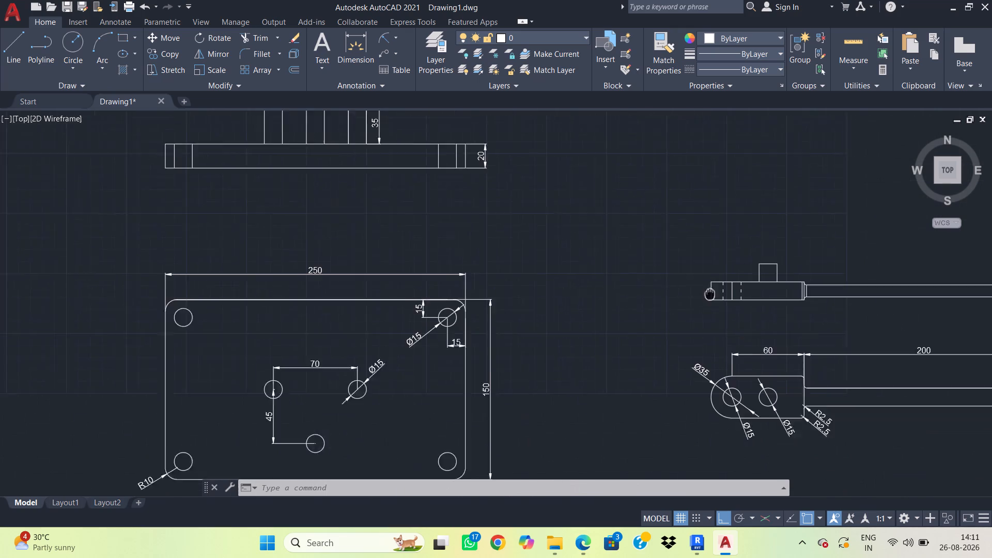
middle_click_drag(703, 278, 693, 222)
scroll(581, 318, "down", 1)
middle_click_drag(677, 374, 676, 373)
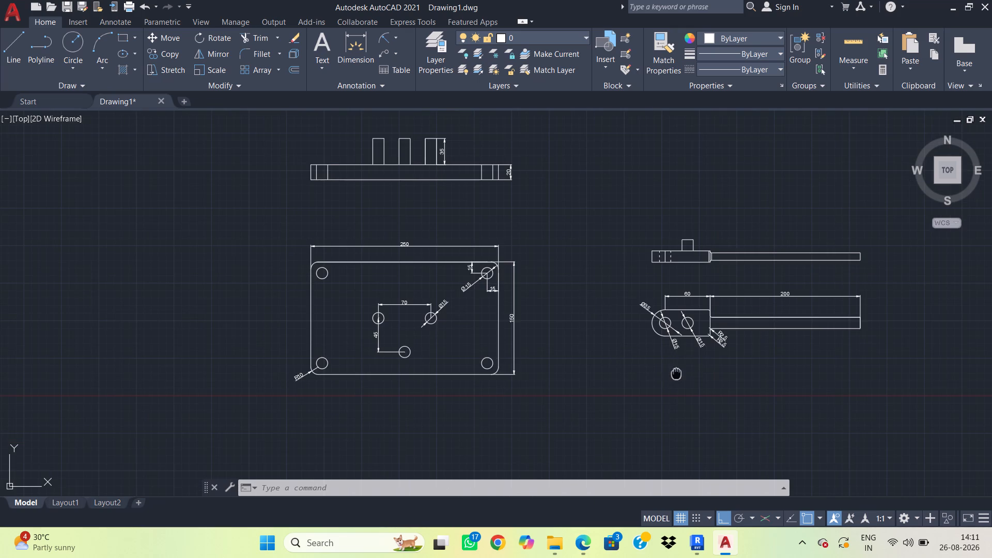
middle_click_drag(676, 373, 638, 349)
scroll(636, 343, "up", 2)
scroll(681, 322, "down", 1)
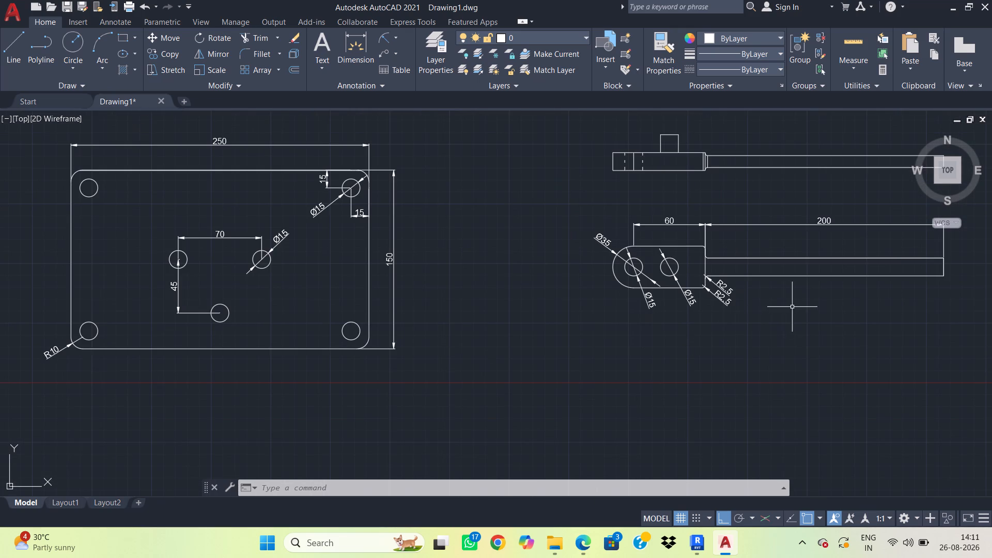
scroll(779, 319, "down", 1)
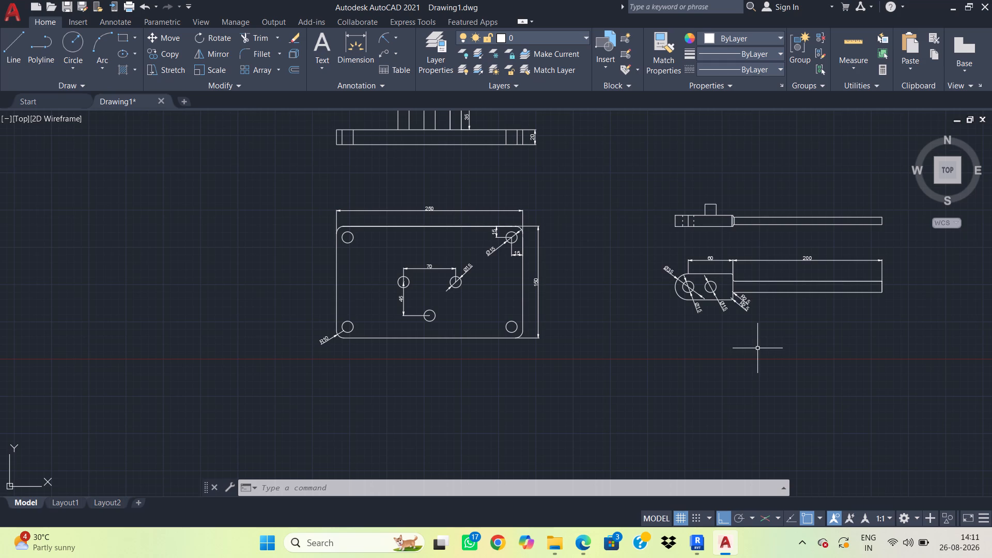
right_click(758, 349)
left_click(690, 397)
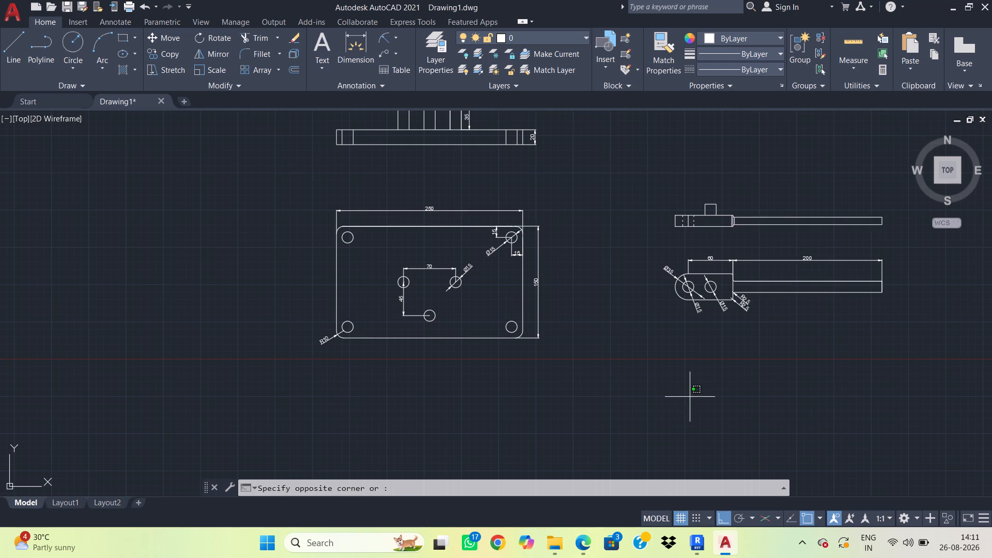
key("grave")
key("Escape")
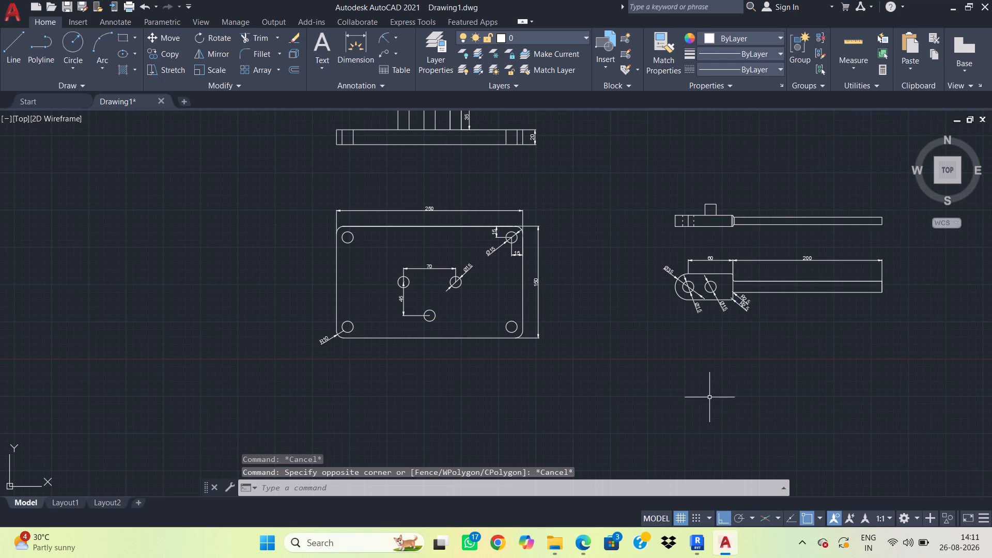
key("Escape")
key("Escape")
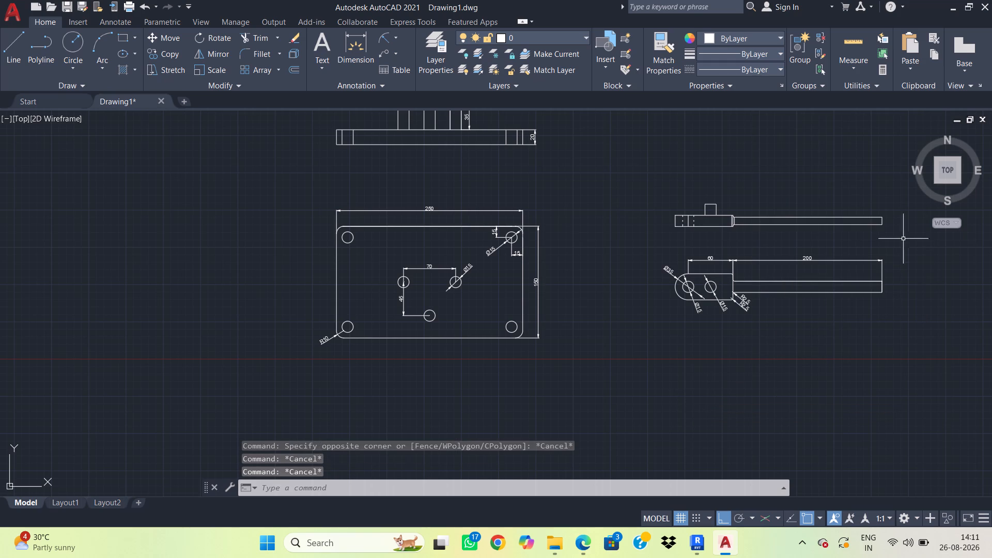
Move the lever's whole second view straight down about 30 mm, closer to its dimensioned view.
left_click(893, 239)
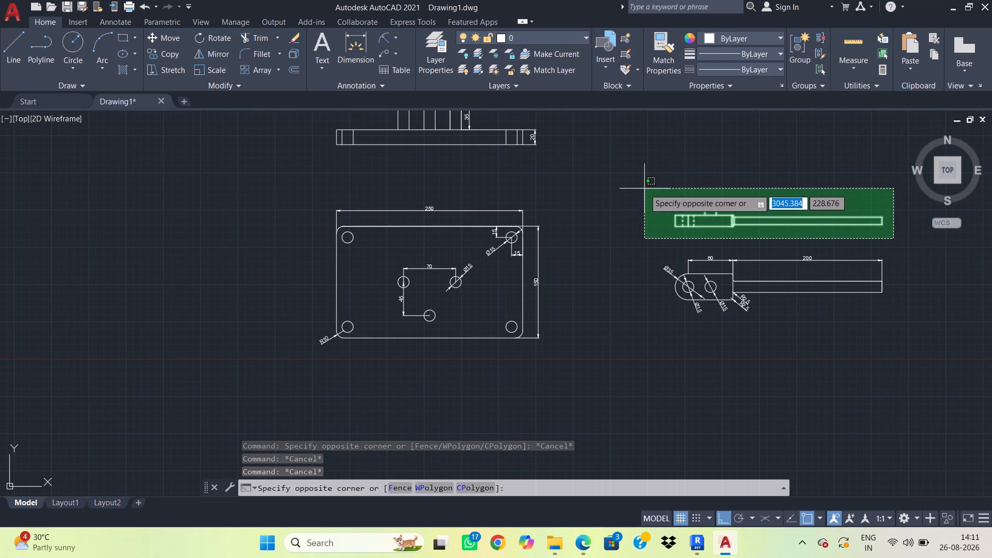
left_click(644, 189)
key("m")
key("space")
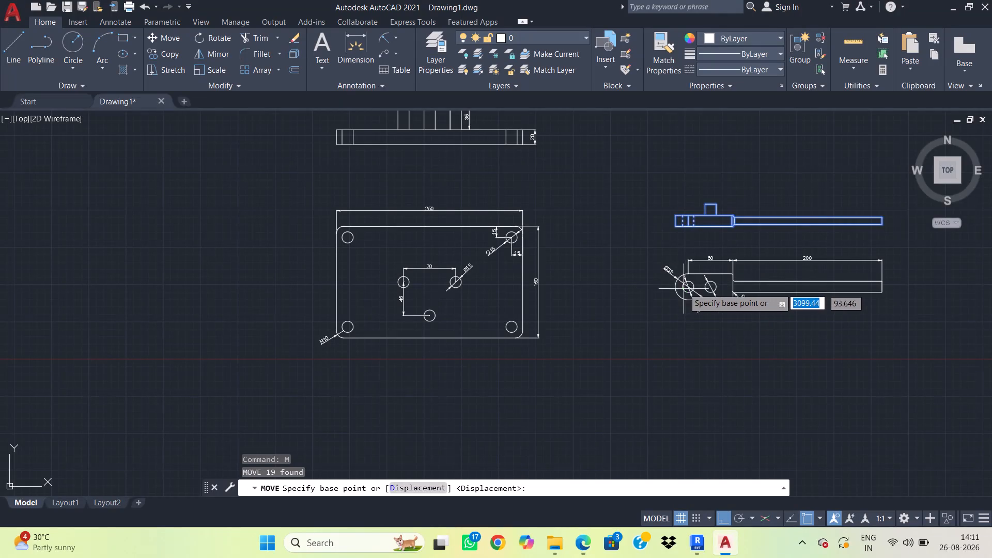
left_click(675, 224)
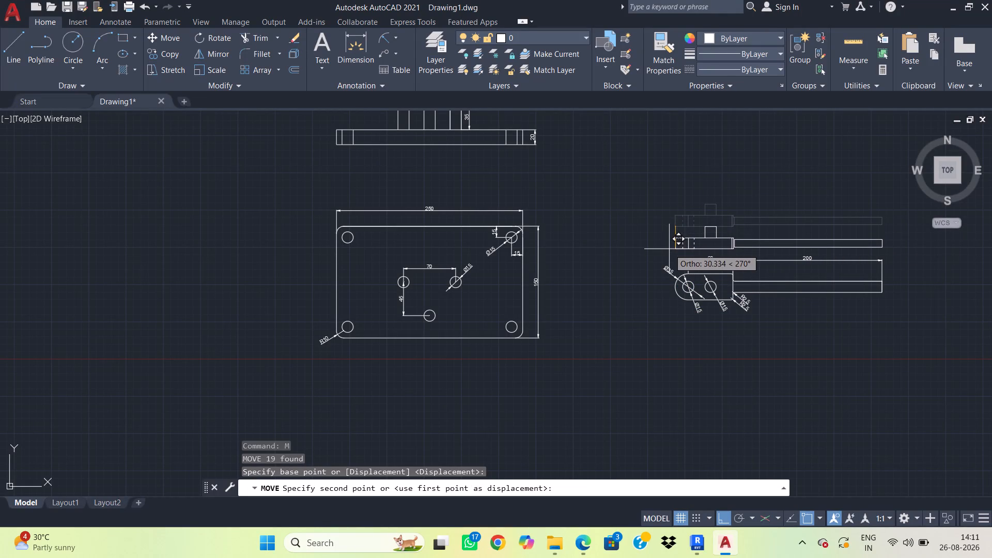
left_click(669, 248)
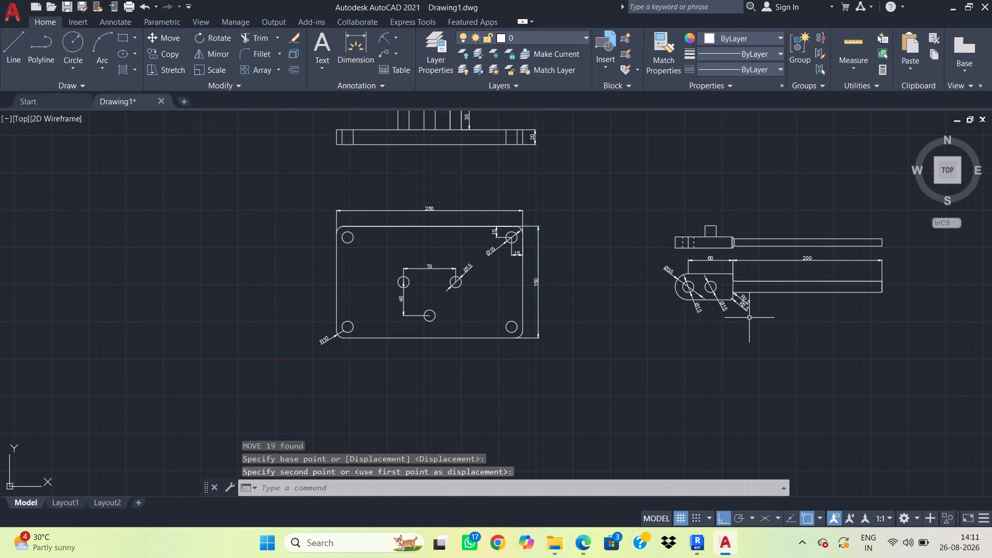
Move the base plate's side view with its pins and dimensions straight down about 68 mm, closer to the plate's plan view.
scroll(601, 209, "down", 1)
left_click(593, 190)
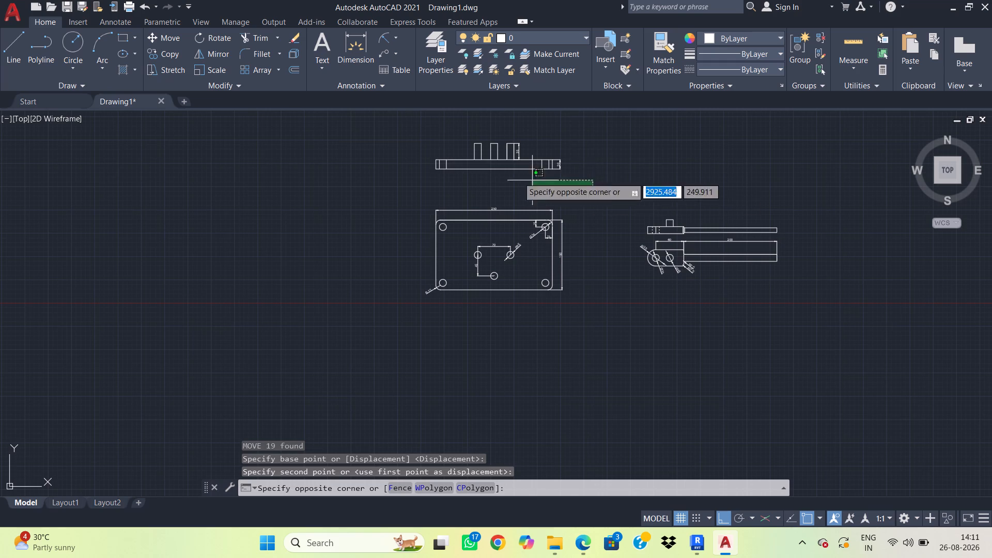
left_click(416, 119)
type("m")
key("space")
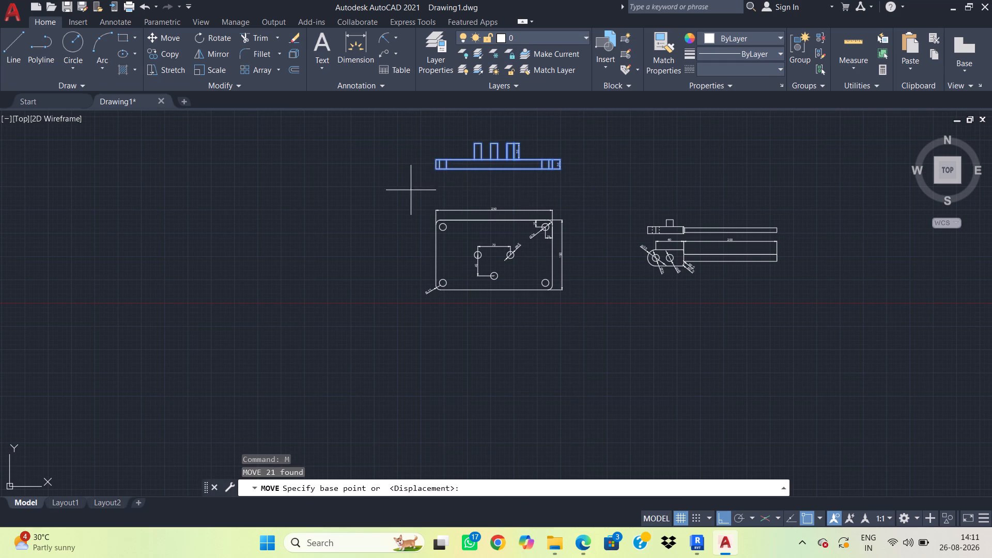
left_click(433, 170)
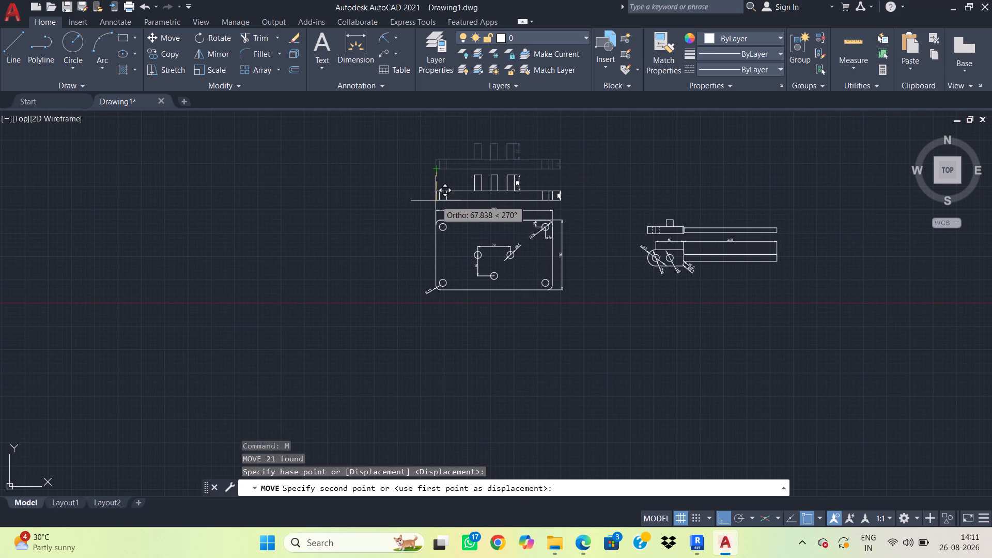
left_click(436, 200)
key("Escape")
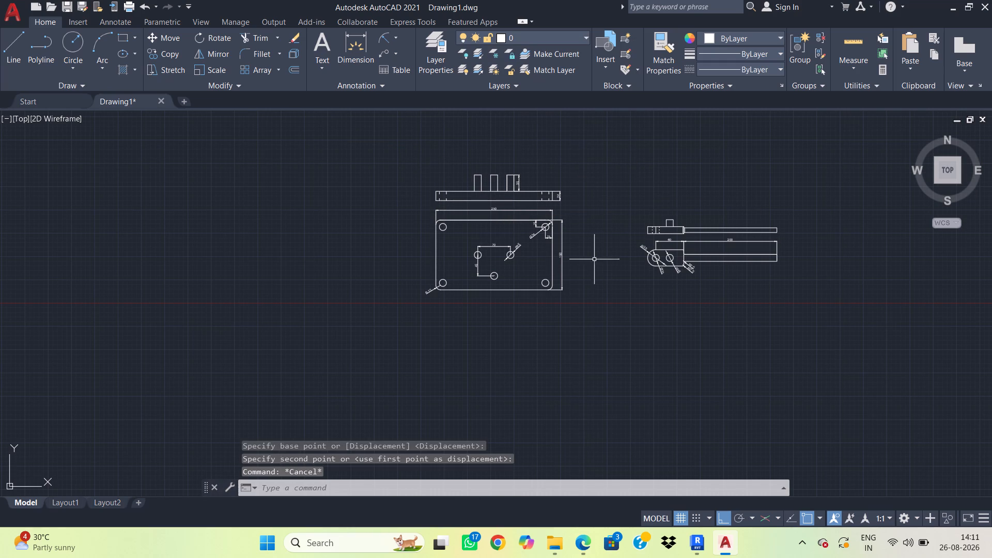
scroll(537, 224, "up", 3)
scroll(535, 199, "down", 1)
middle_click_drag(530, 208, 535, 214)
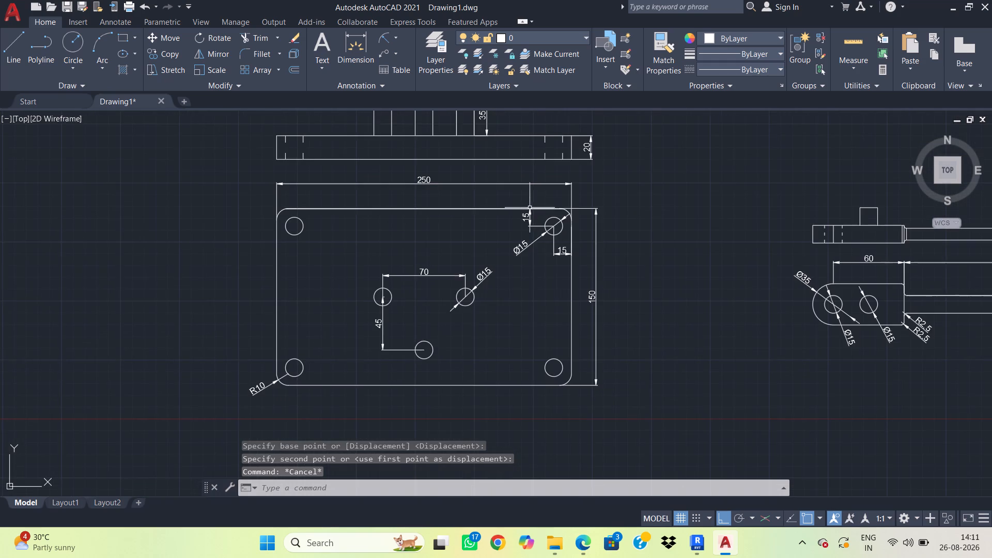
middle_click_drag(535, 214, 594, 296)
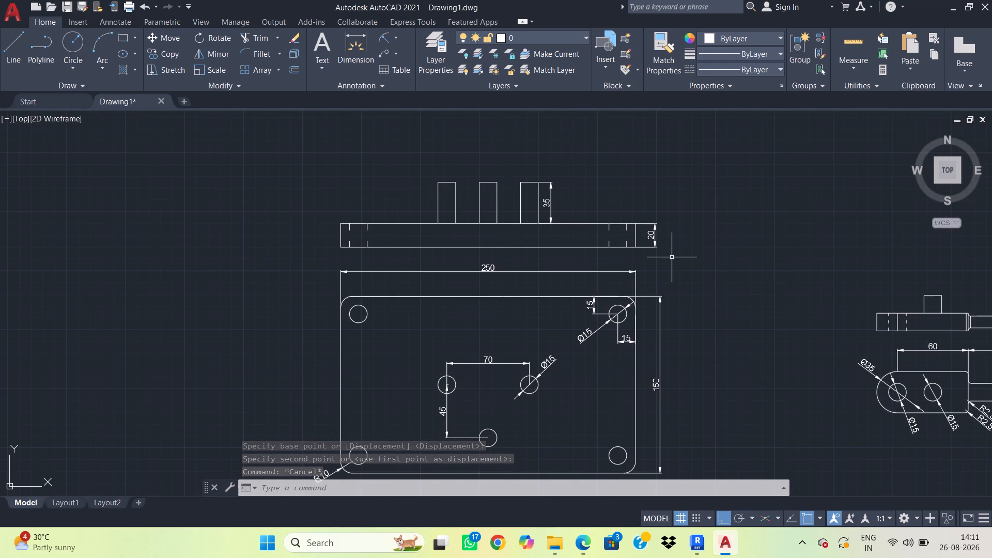
Undo the last move of the base plate's side view with its pins and dimensions.
key("ctrl+z")
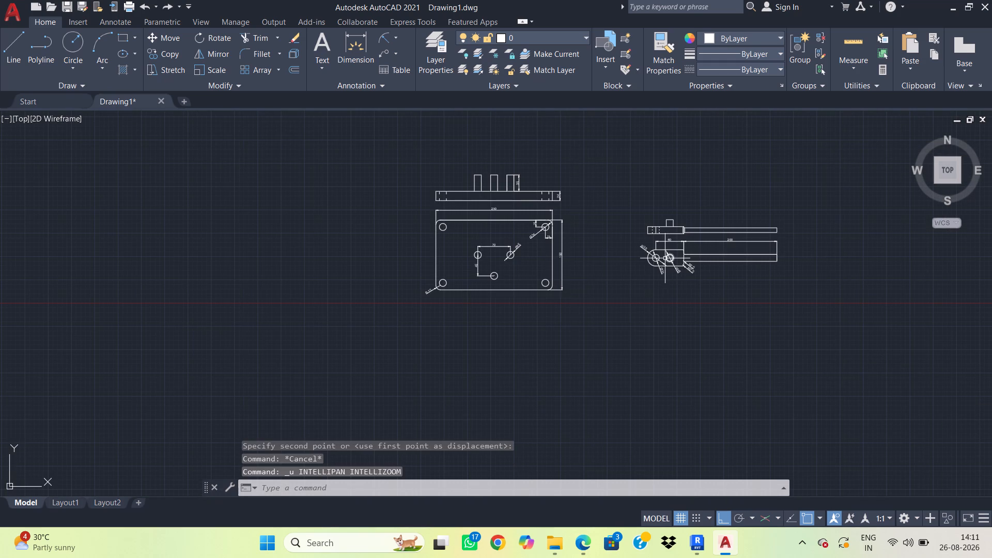
key("ctrl+z")
scroll(553, 233, "up", 1)
middle_click_drag(497, 210, 529, 315)
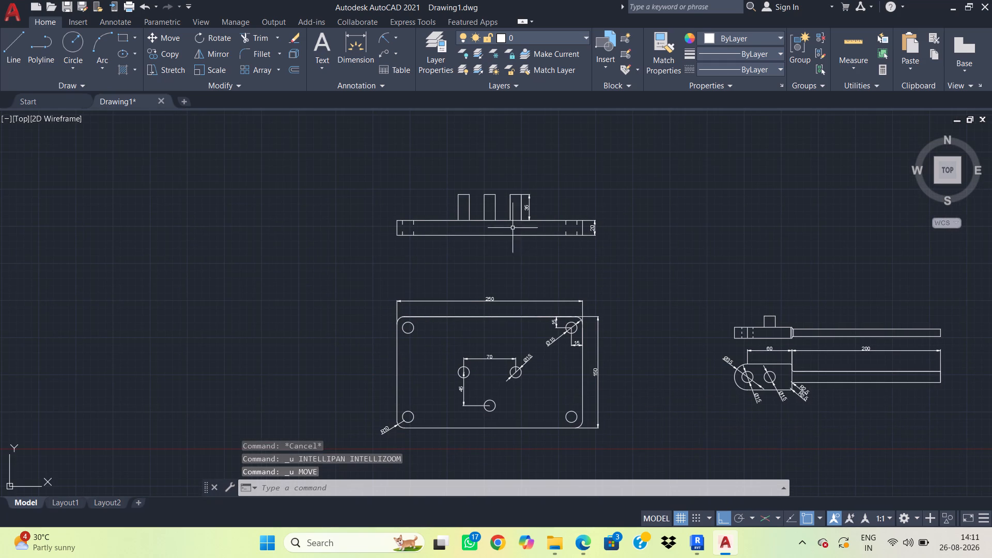
Add multiline text reading "Front View" in the gap just below the base plate's side view with the pins.
left_click(321, 52)
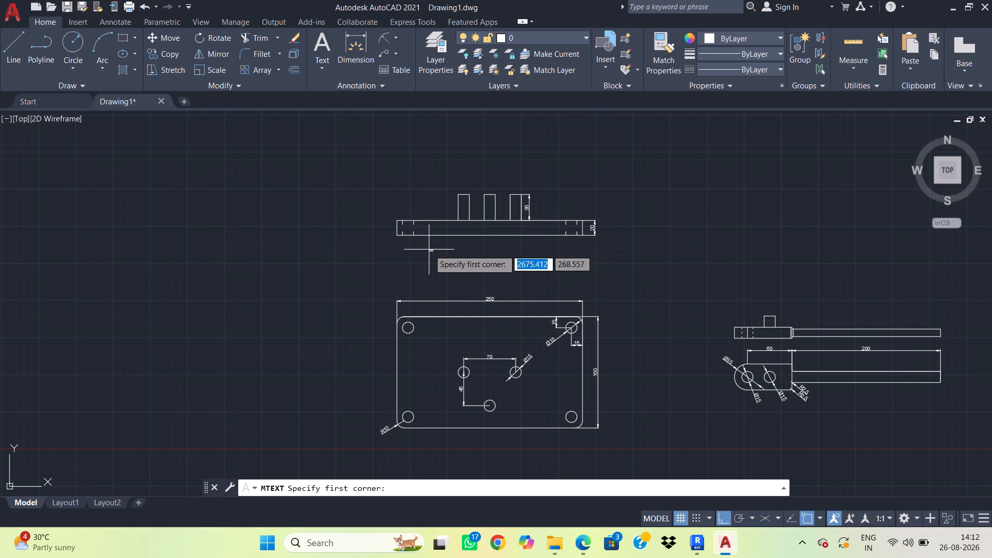
scroll(424, 258, "up", 1)
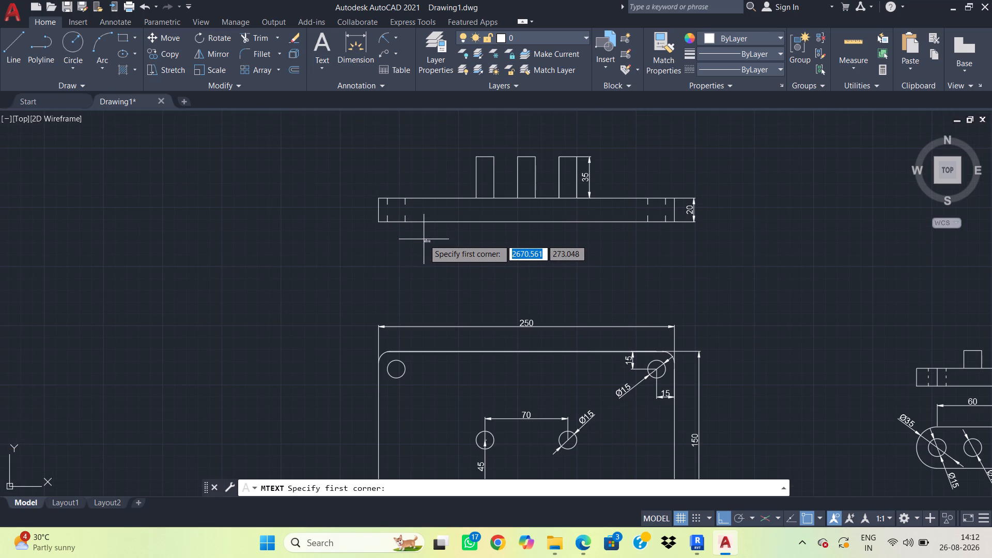
left_click(472, 235)
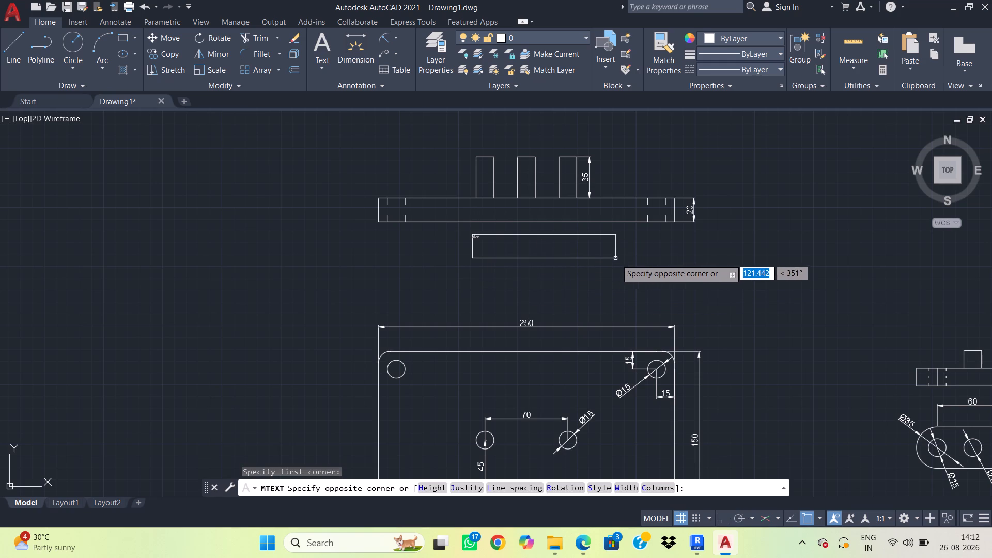
left_click(625, 257)
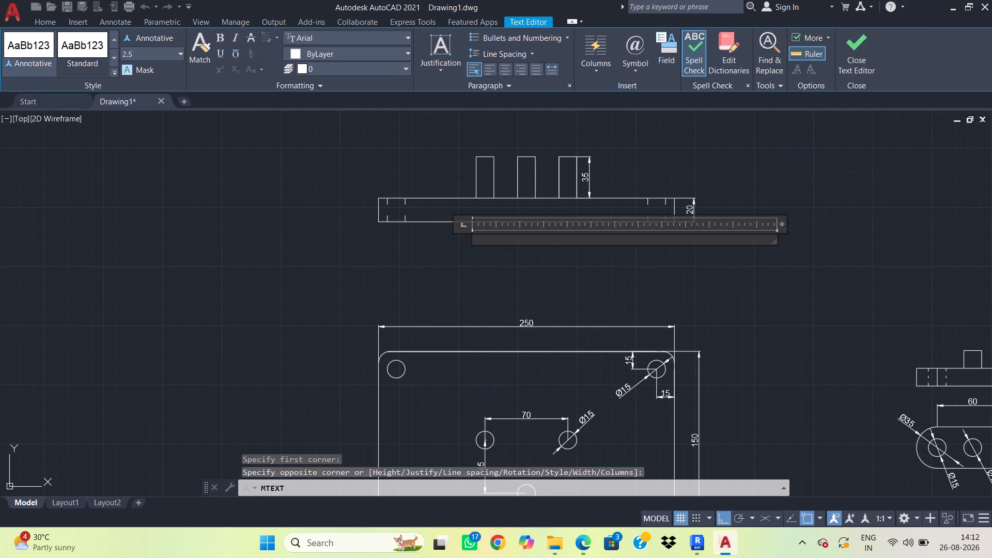
key("f")
key("BackSpace")
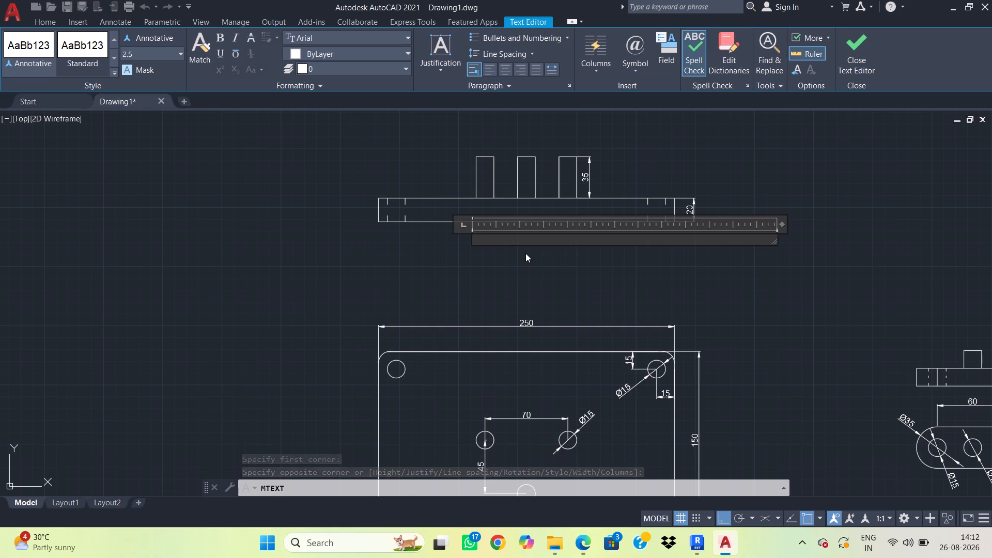
key("shift+f")
type("rony")
key("BackSpace")
key("t")
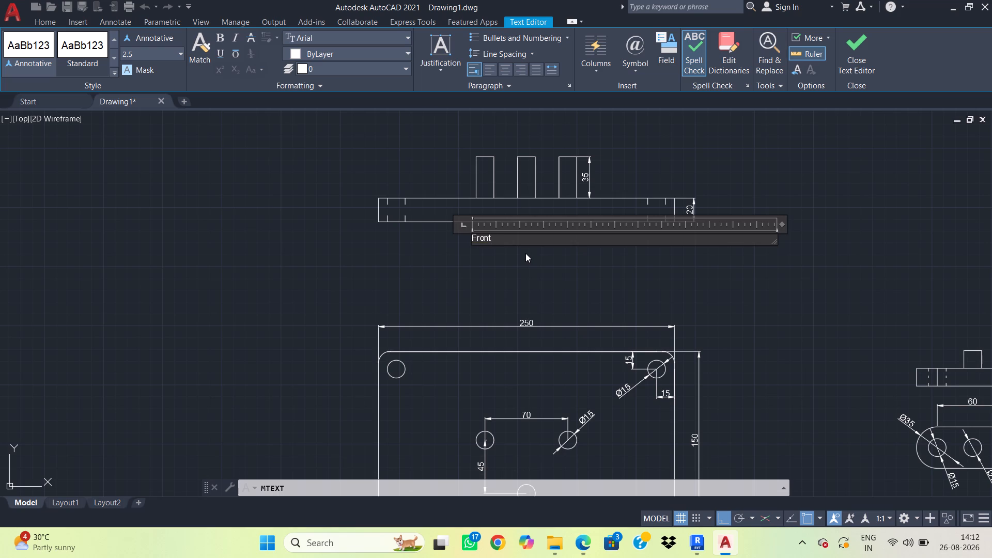
key("space")
type("Vie")
key("w")
Add a second line reading "Scale: 1:2" to the view label and finish the text.
key("Return")
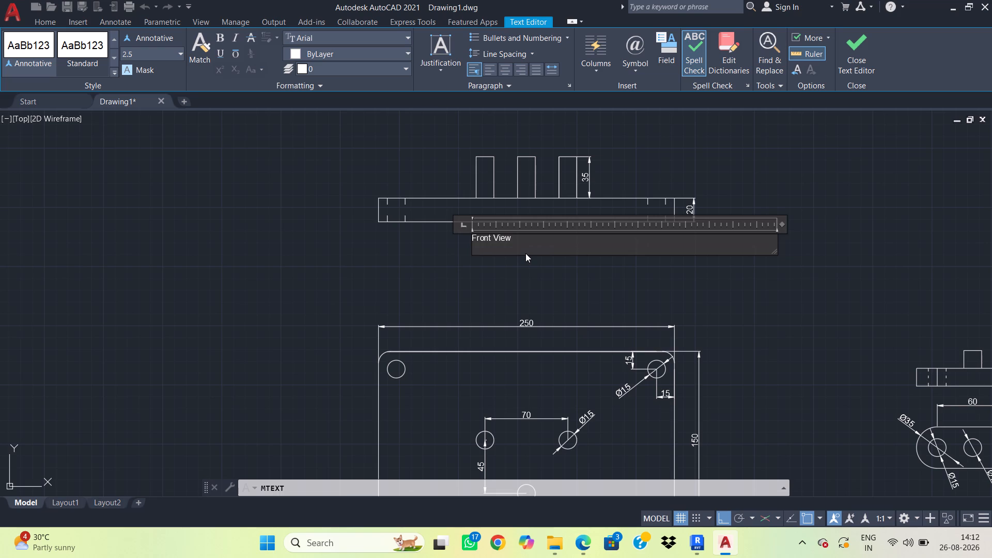
type("Scale")
key("shift+colon")
key("space")
key("space")
key("1")
key("shift+colon")
key("2")
left_click(743, 282)
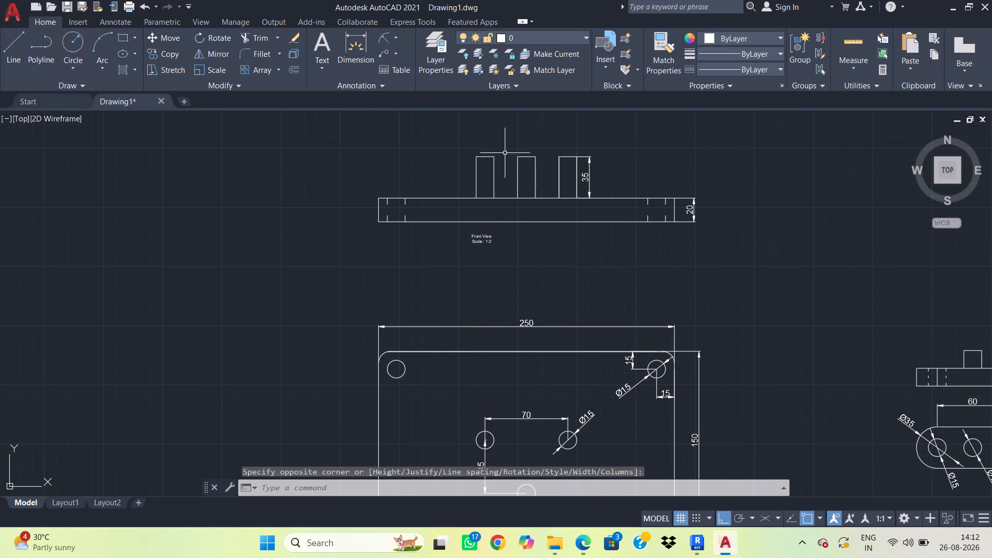
Set the text height of the "Front View" label to 5.
scroll(510, 176, "up", 1)
scroll(526, 271, "down", 1)
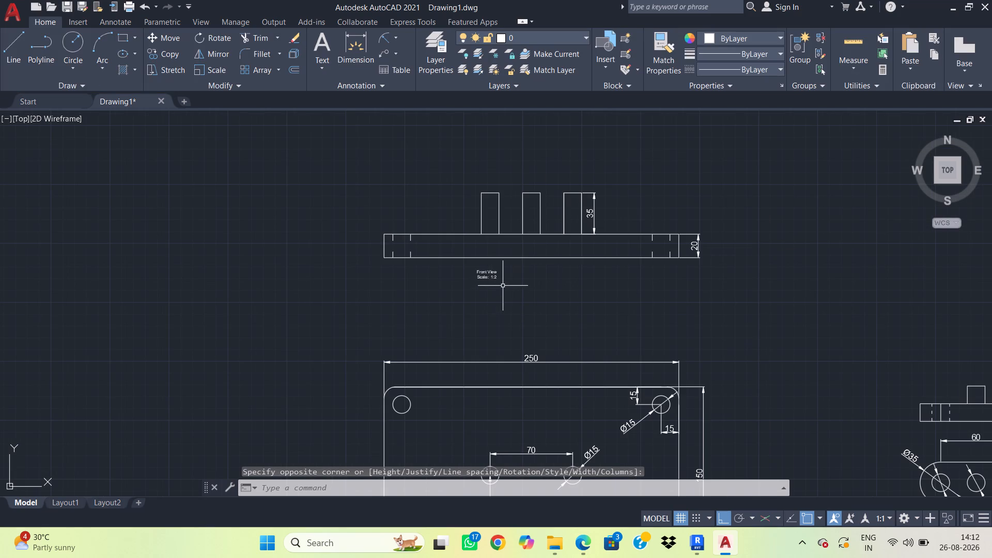
left_click(507, 285)
left_click(468, 267)
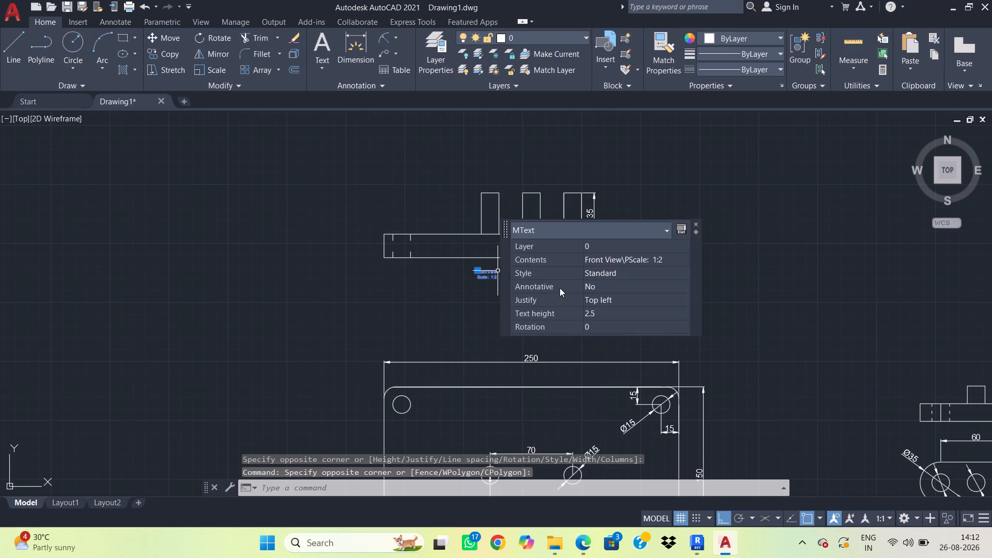
left_click(603, 314)
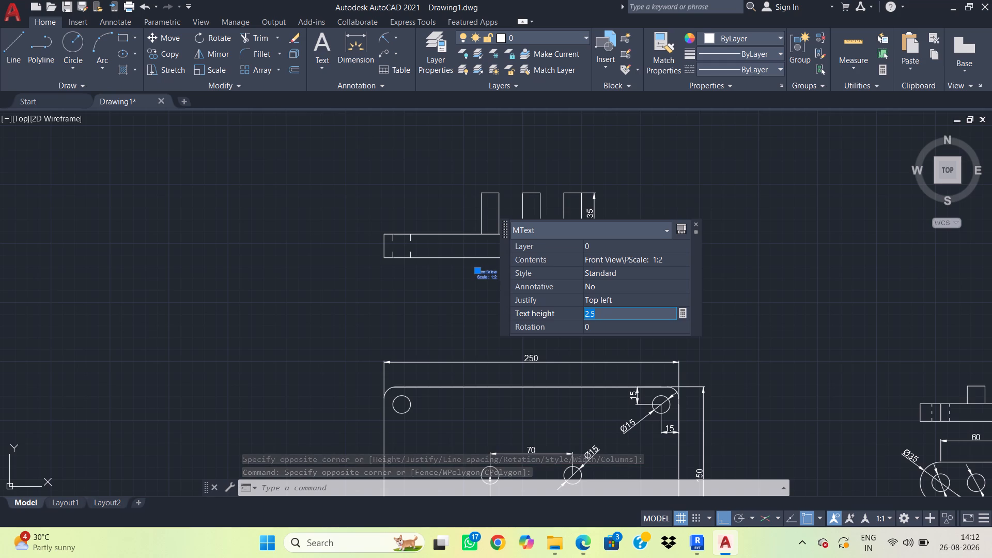
key("5")
key("Return")
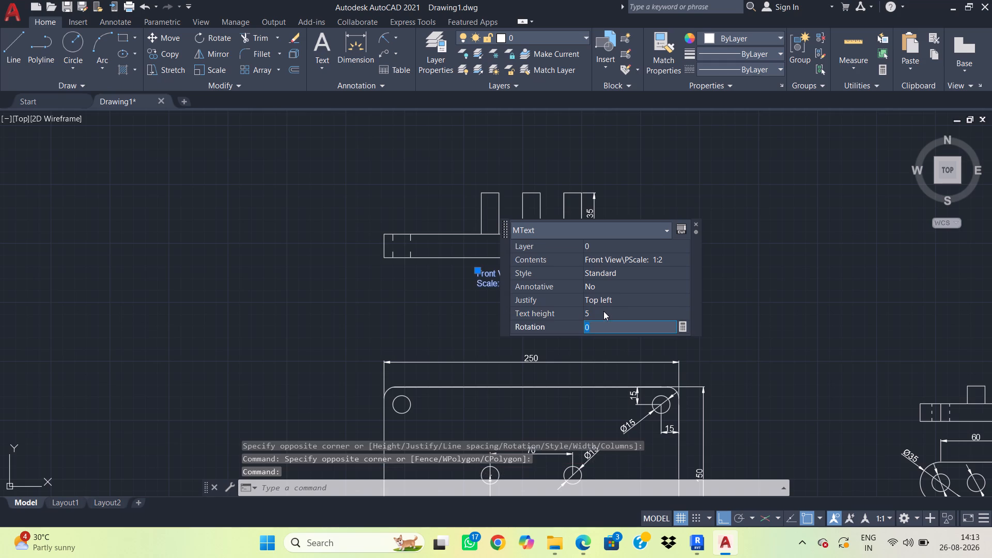
left_click(807, 297)
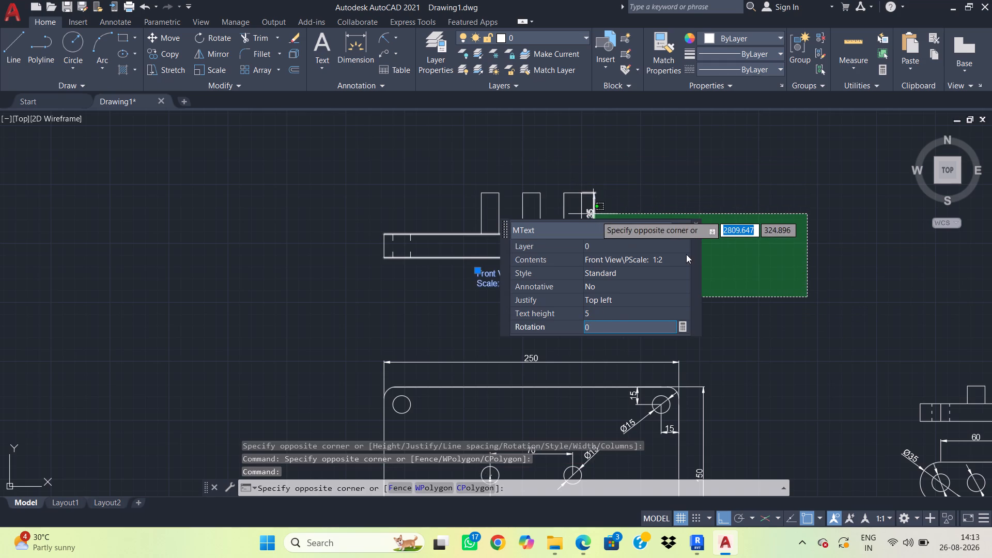
key("Escape")
key("Escape")
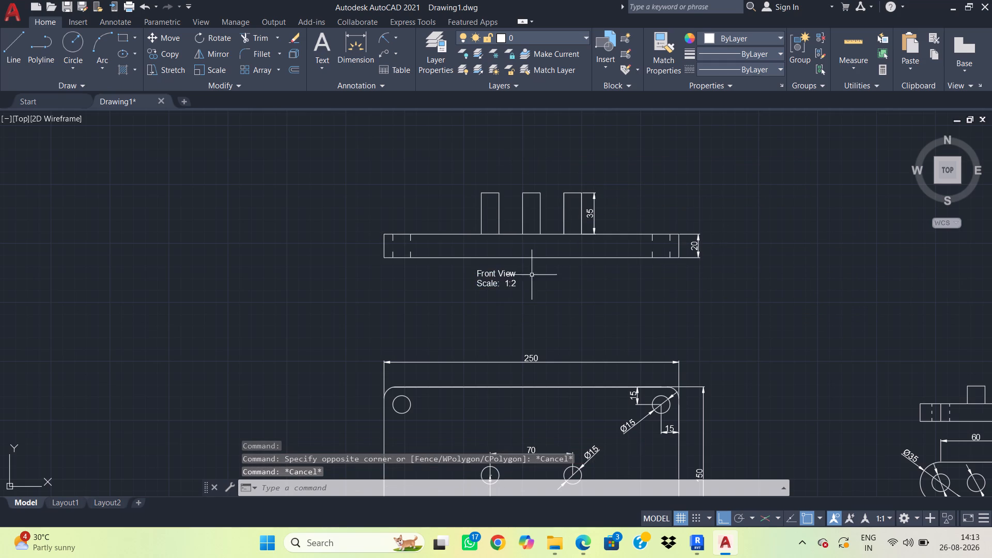
Move the "Front View" label horizontally about 53 mm to the right, under the middle of the base plate's front view.
scroll(538, 282, "down", 1)
scroll(539, 292, "up", 1)
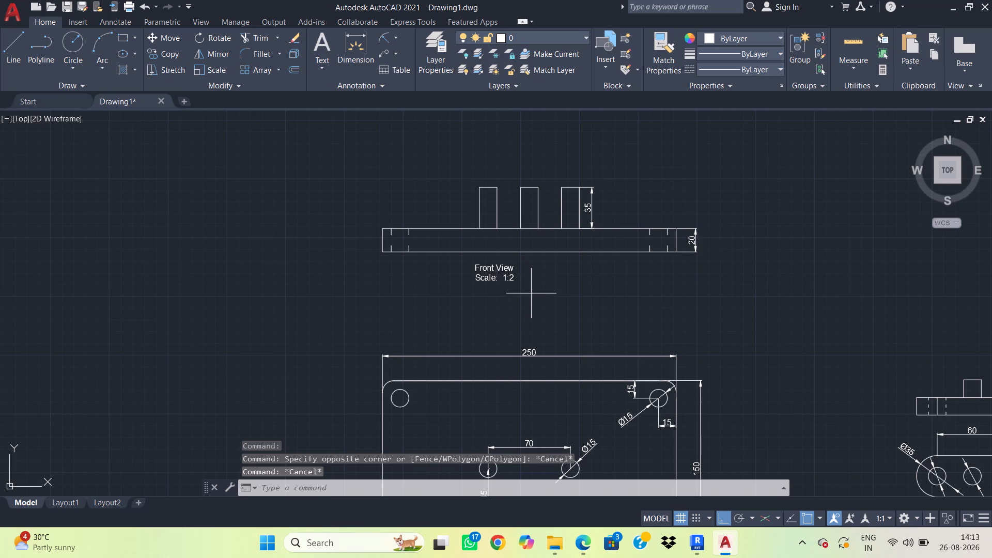
left_click(531, 293)
left_click(476, 267)
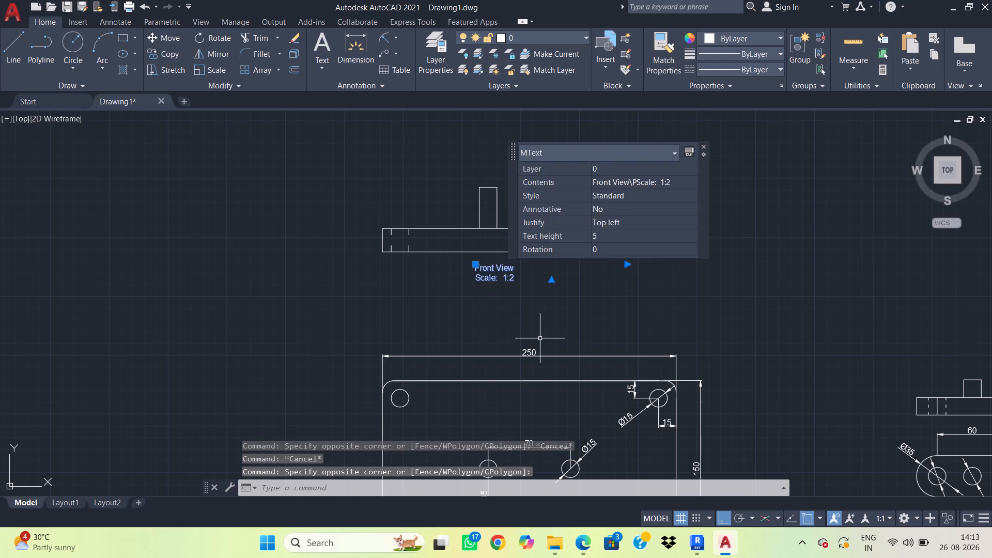
type("m")
key("space")
left_click(497, 274)
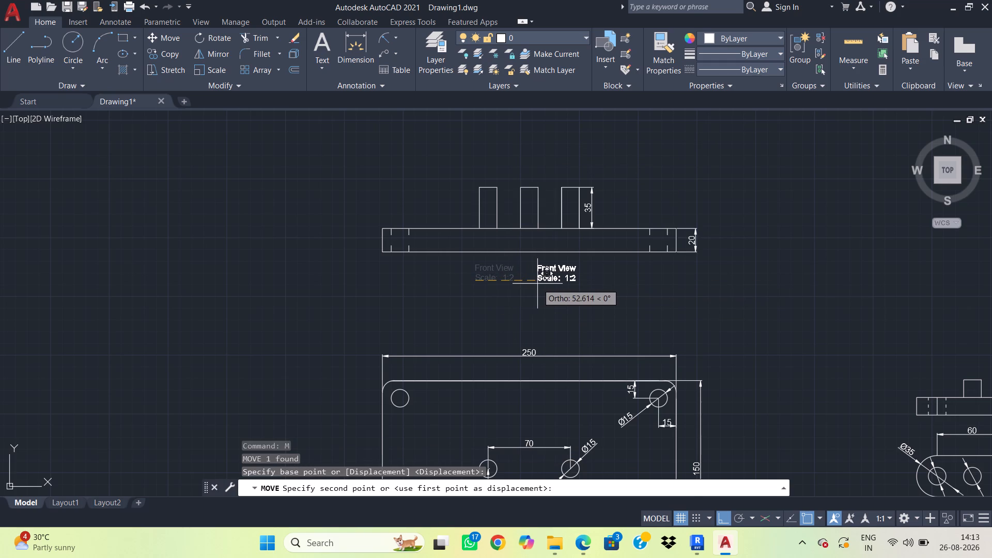
left_click(538, 284)
Move the base plate's front view with its pins, dimensions and label straight down about 45 mm, closer to the plan view.
scroll(644, 302, "down", 1)
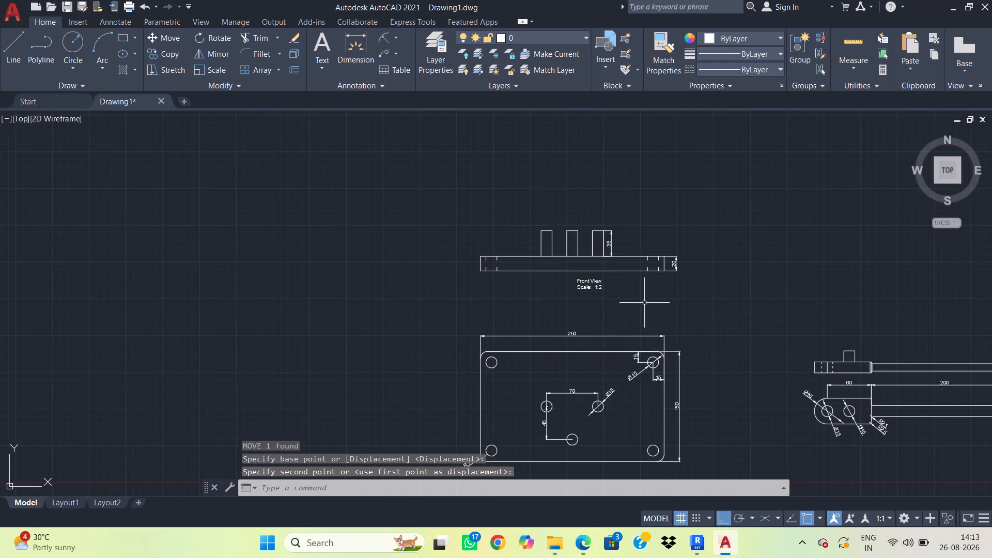
scroll(644, 304, "up", 1)
middle_click_drag(610, 316, 609, 286)
left_click_drag(711, 291, 678, 291)
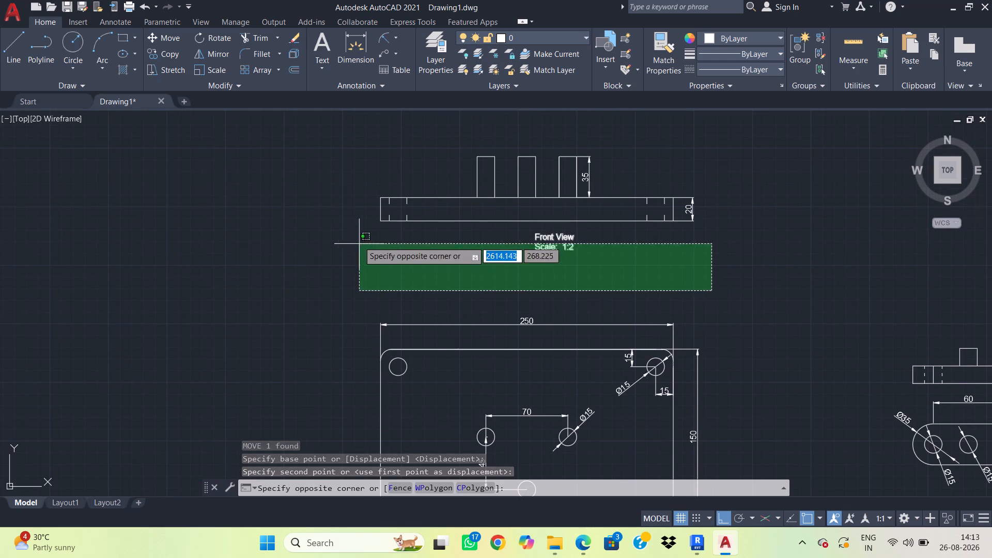
left_click_drag(342, 141, 343, 146)
key("m")
key("space")
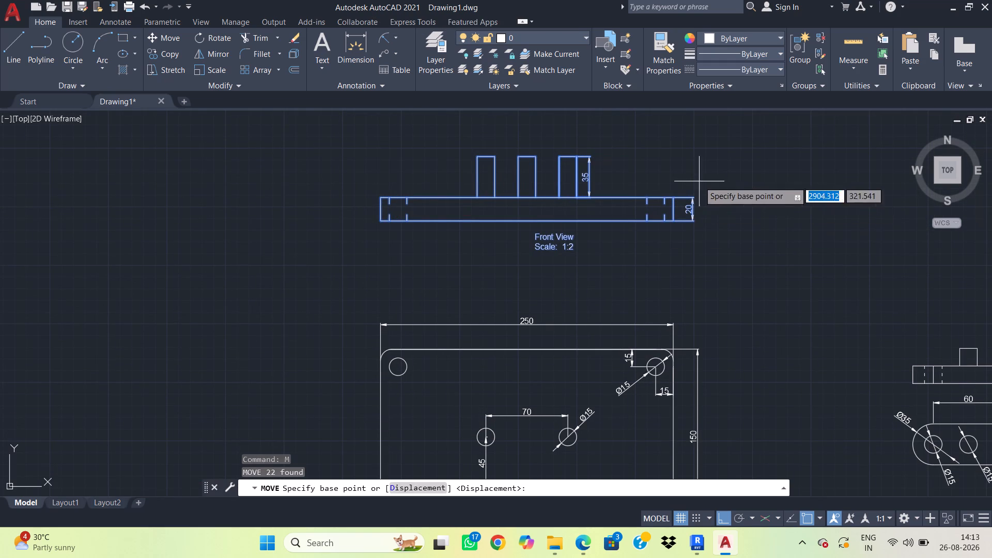
left_click(694, 221)
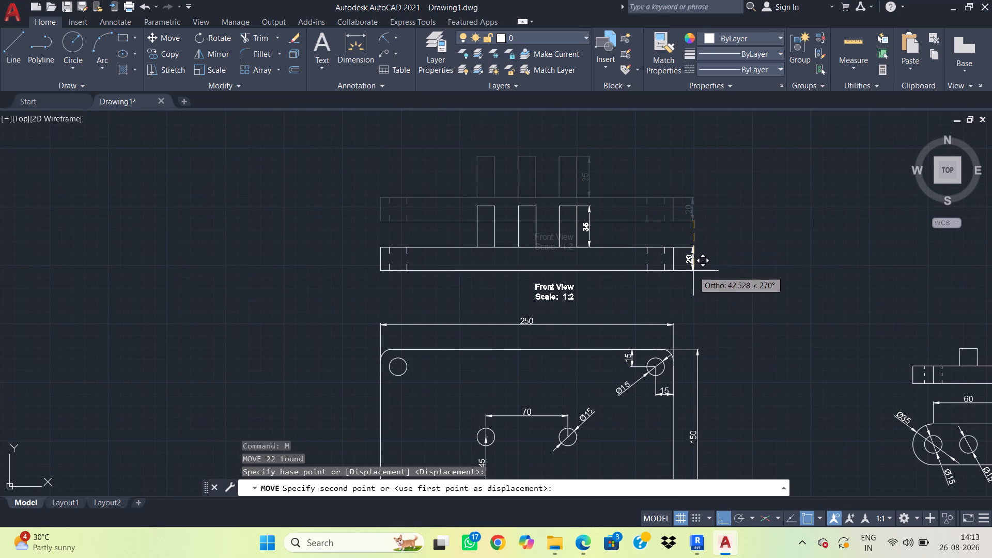
left_click(693, 273)
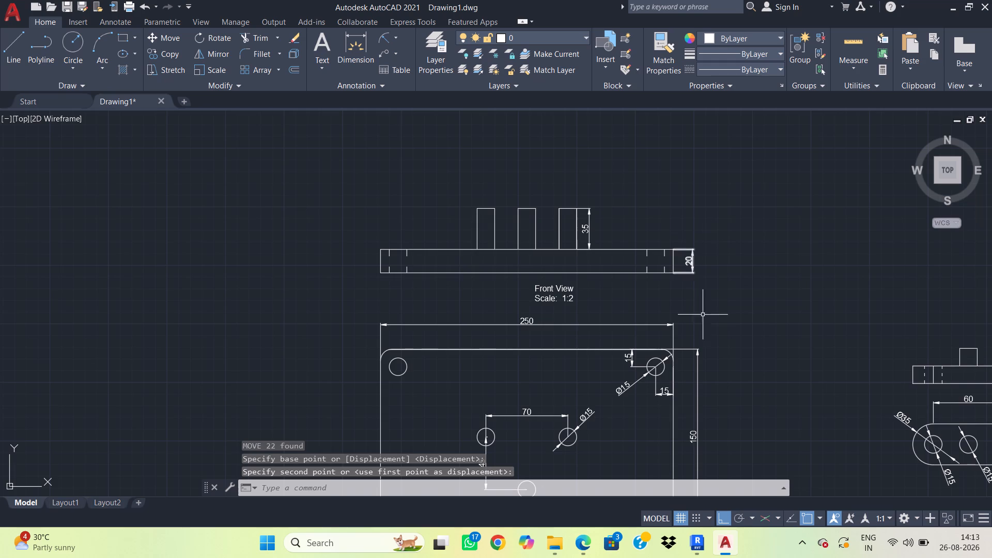
Move the base plate's plan view with its dimensions straight up about 9 mm, closer to the front view.
scroll(726, 332, "down", 1)
scroll(725, 345, "up", 1)
middle_click_drag(729, 366, 714, 210)
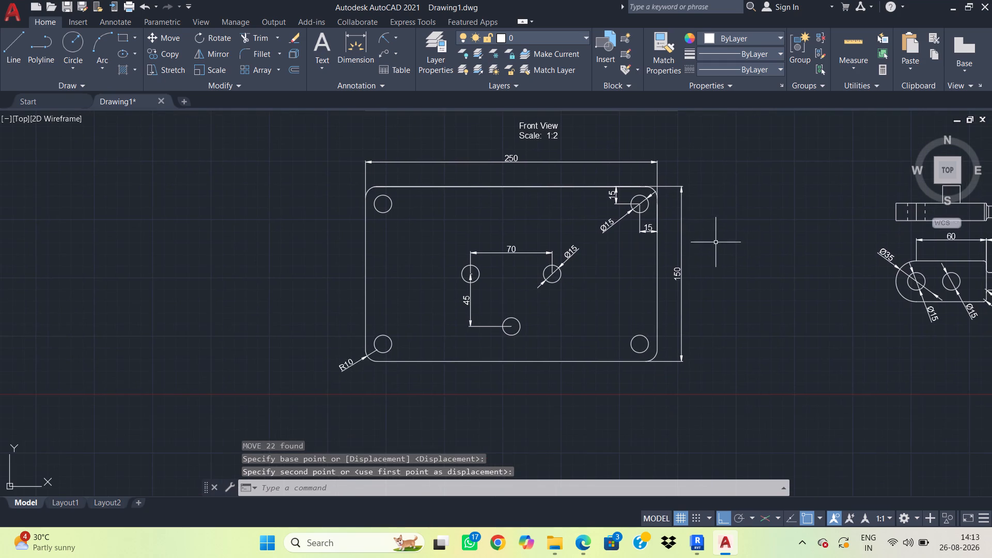
scroll(715, 283, "down", 1)
left_click(703, 369)
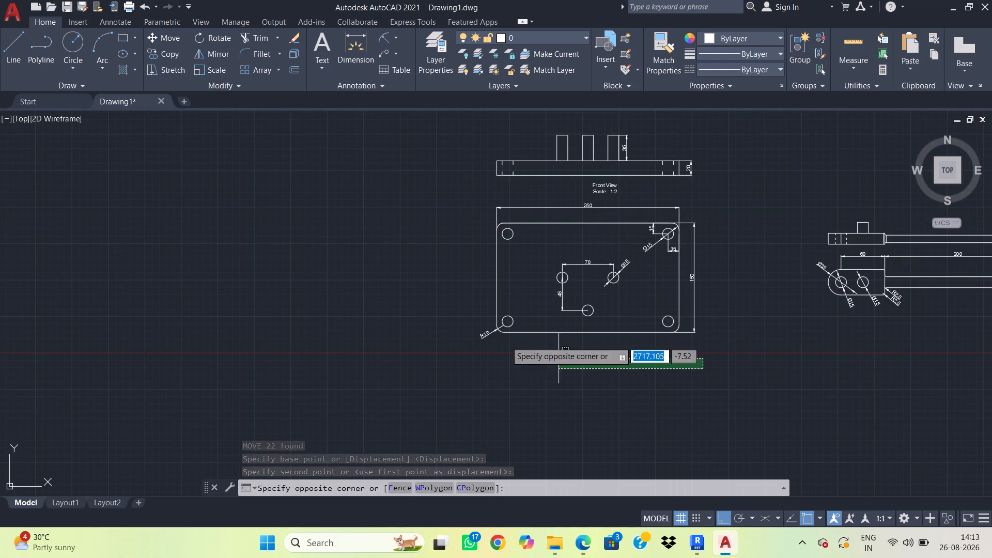
left_click(446, 205)
key("m")
key("space")
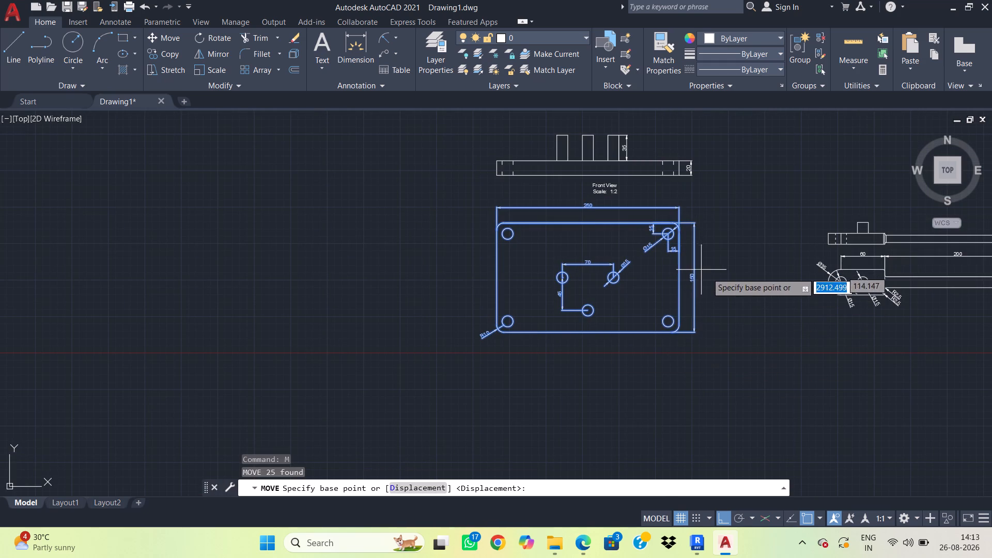
left_click(719, 278)
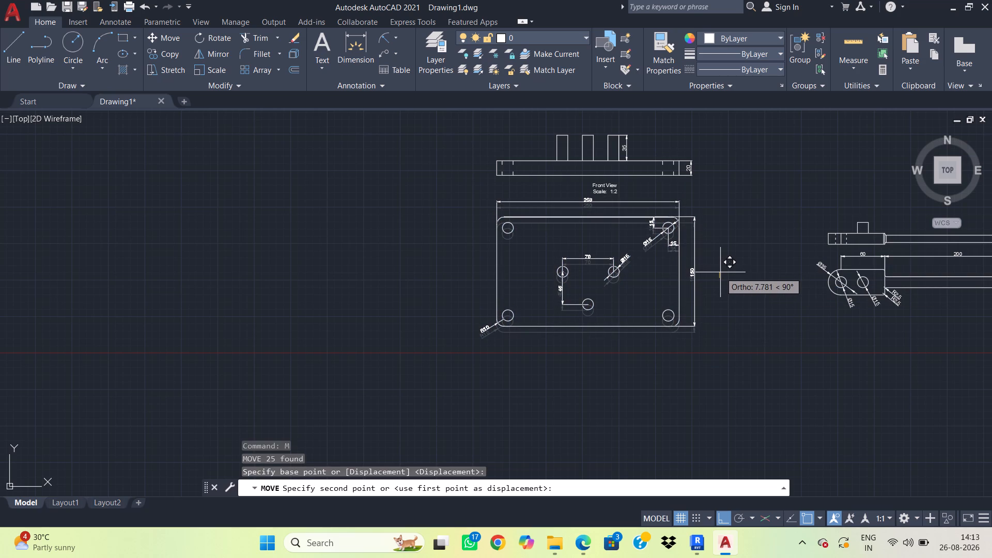
left_click(720, 271)
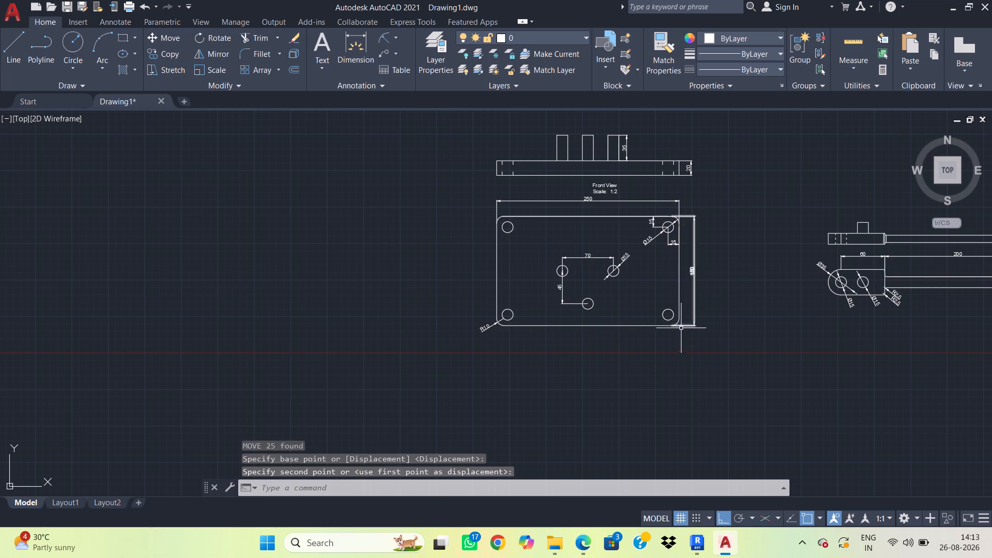
Copy the "Front View" label straight down about 213 mm, placing the copy below the base plate's plan view.
middle_click_drag(598, 334, 594, 290)
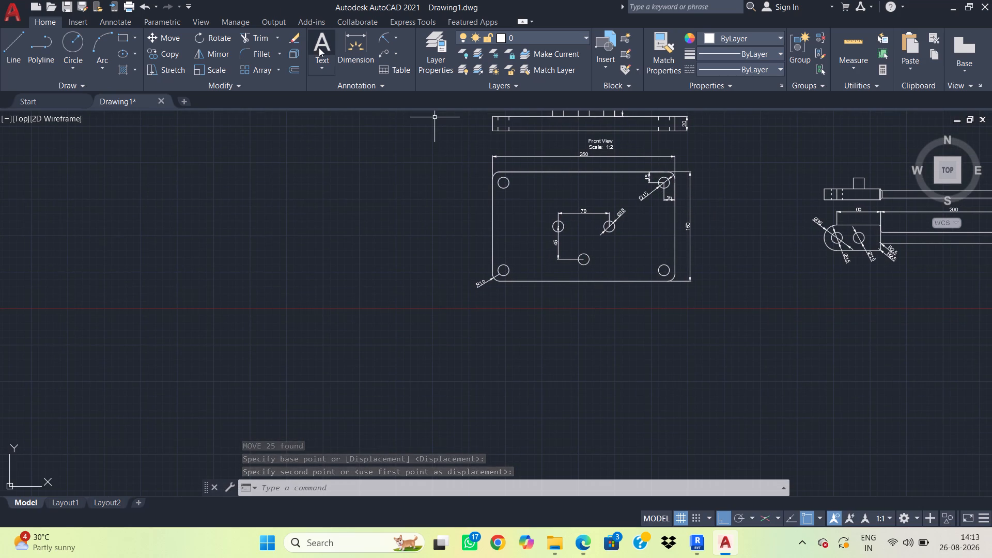
left_click(620, 152)
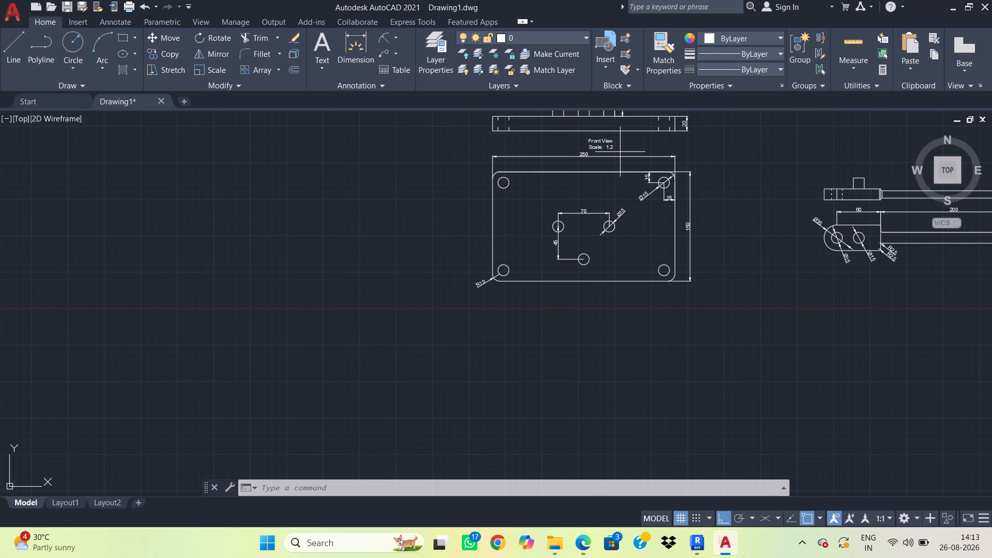
left_click(599, 141)
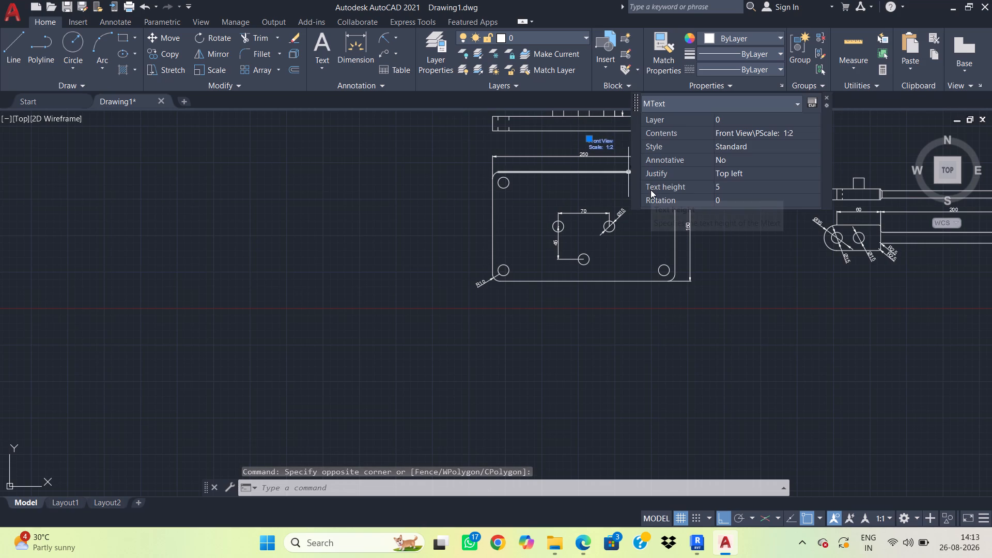
key("c")
key("o")
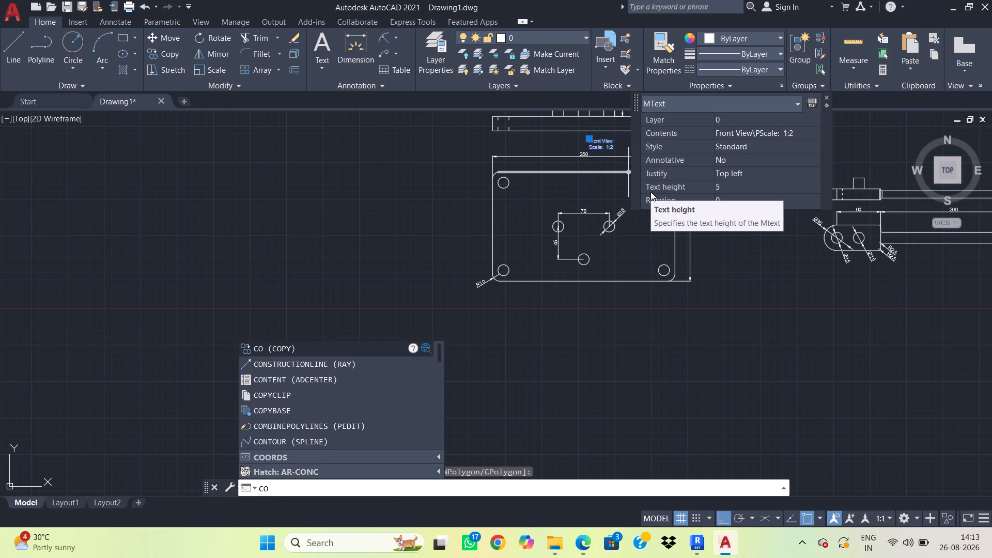
key("space")
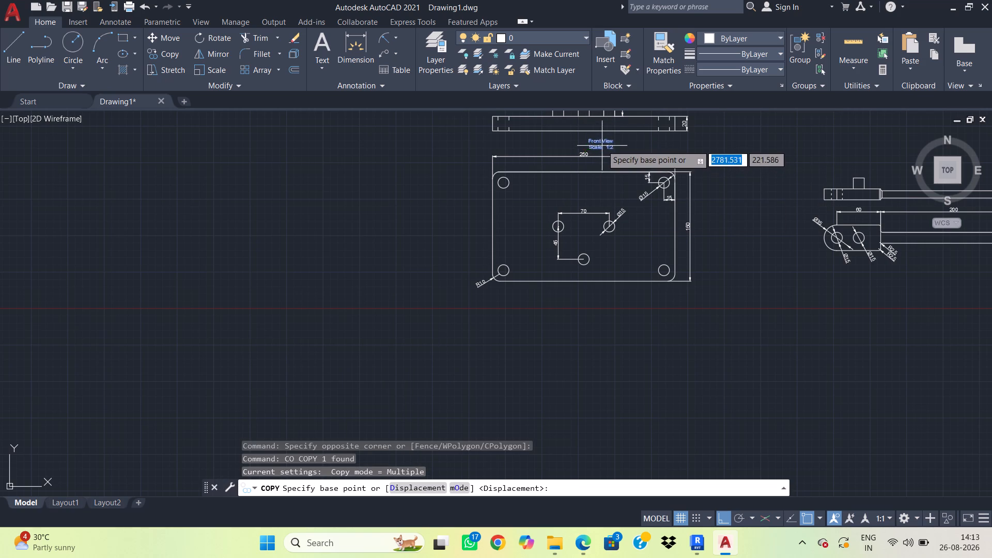
left_click(602, 145)
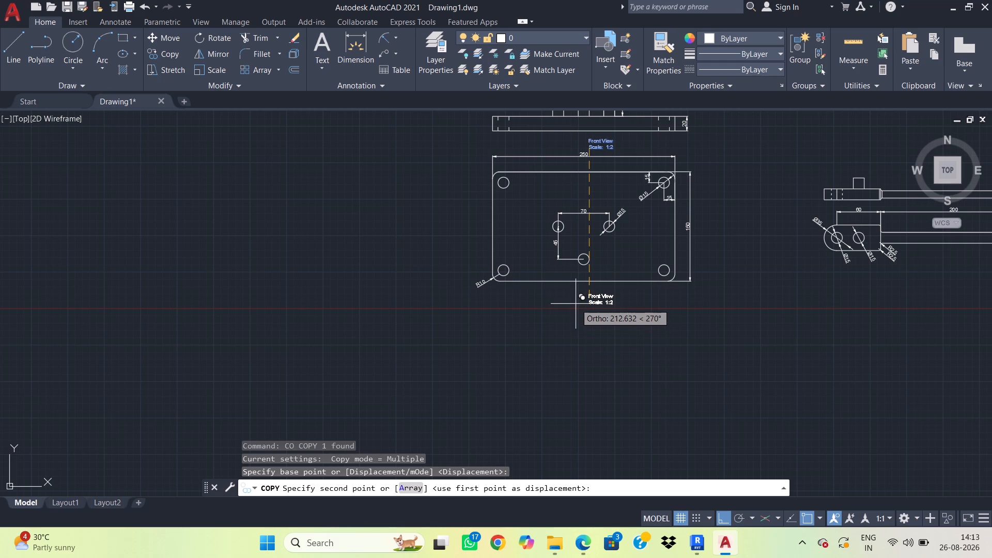
left_click(538, 304)
key("Escape")
Move the copied label below the plan view horizontally about 93 mm to the left.
left_click(617, 319)
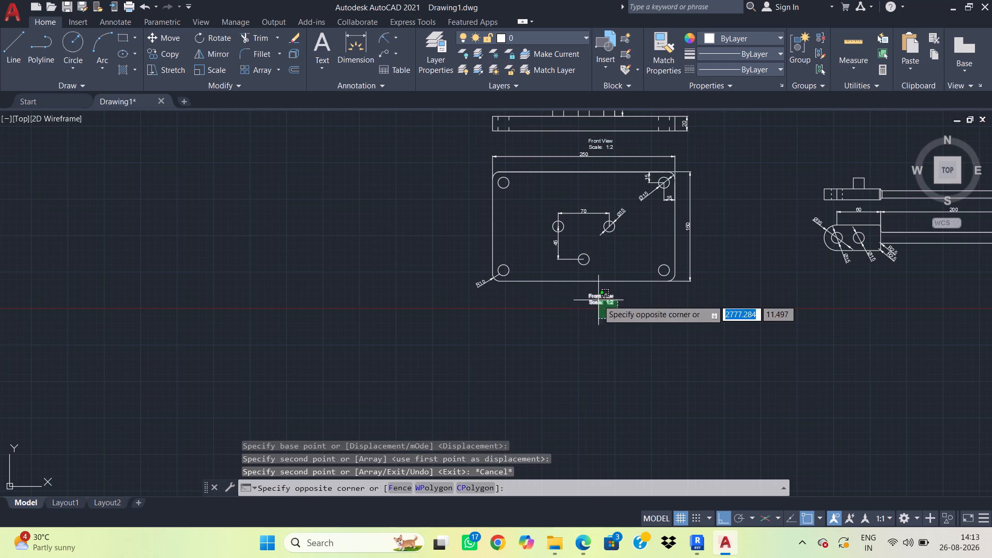
left_click(595, 297)
type("m")
key("space")
left_click(596, 301)
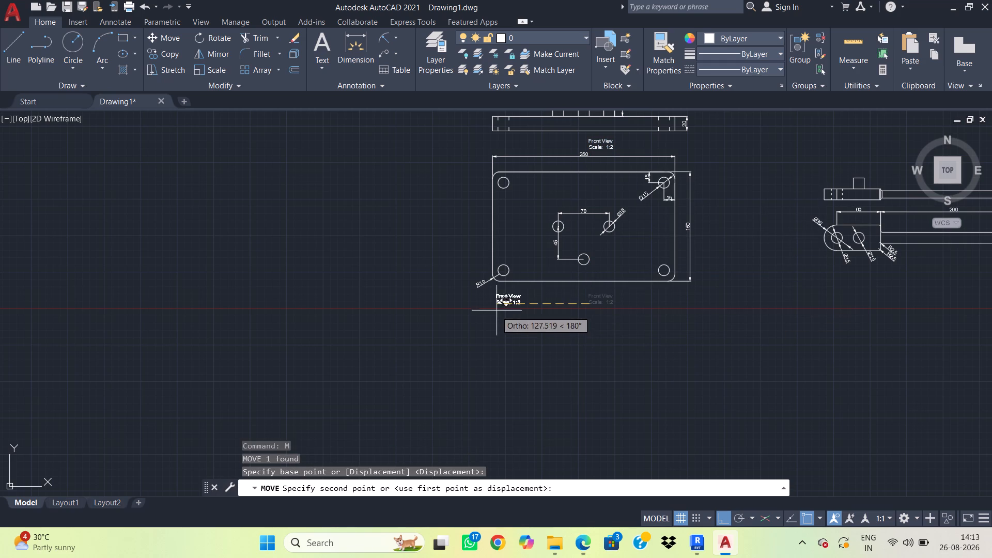
left_click(521, 313)
key("Escape")
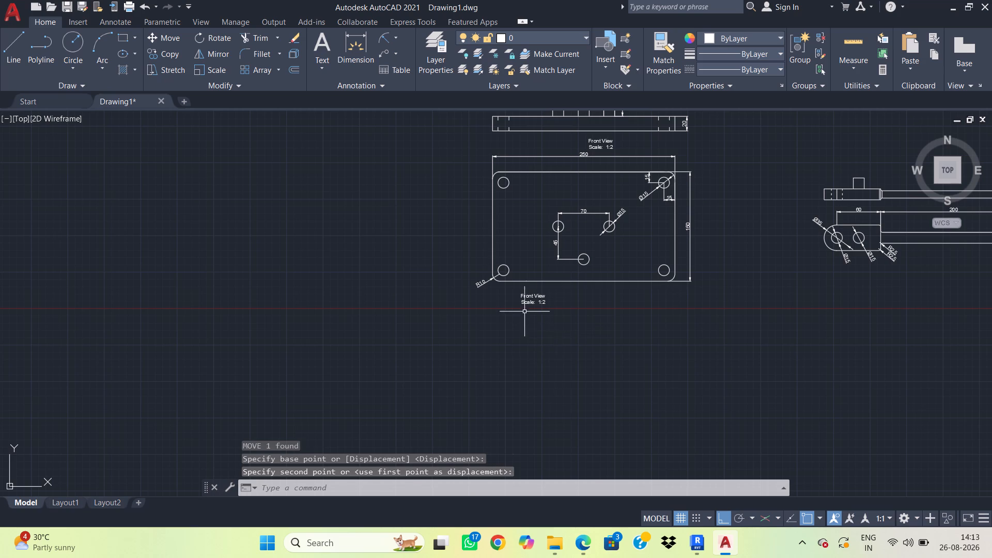
Change the first line of the label below the plan view to "Top View" and finish the text.
scroll(532, 302, "up", 1)
scroll(532, 344, "up", 1)
double_click(527, 265)
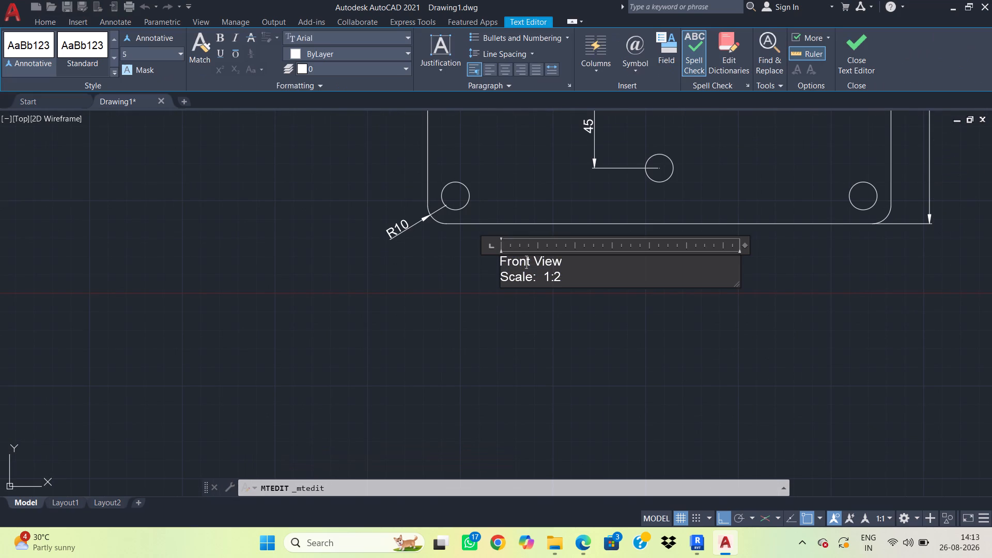
key("Right")
key("BackSpace")
key("BackSpace")
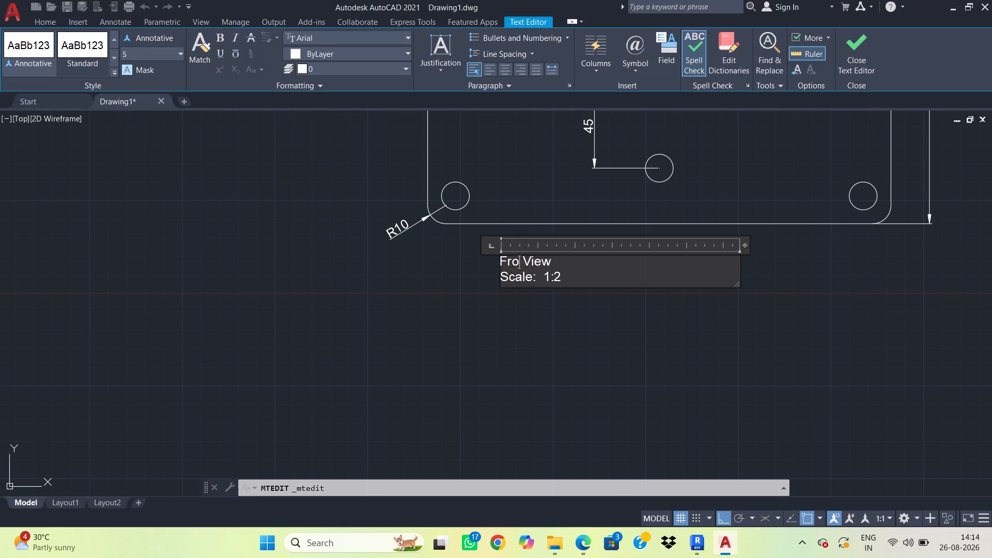
key("BackSpace")
key("BackSpace")
key("BackSpace")
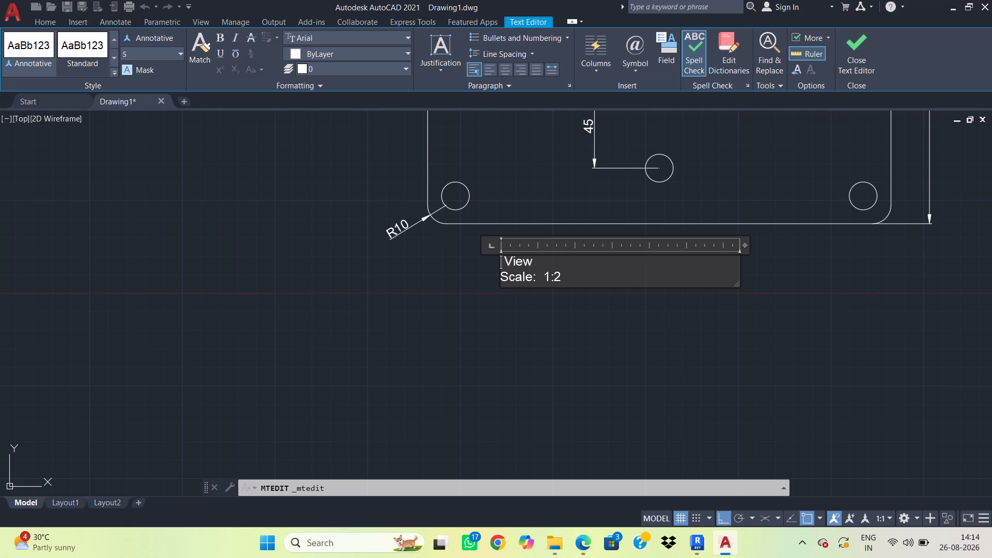
type("Top")
key("space")
key("BackSpace")
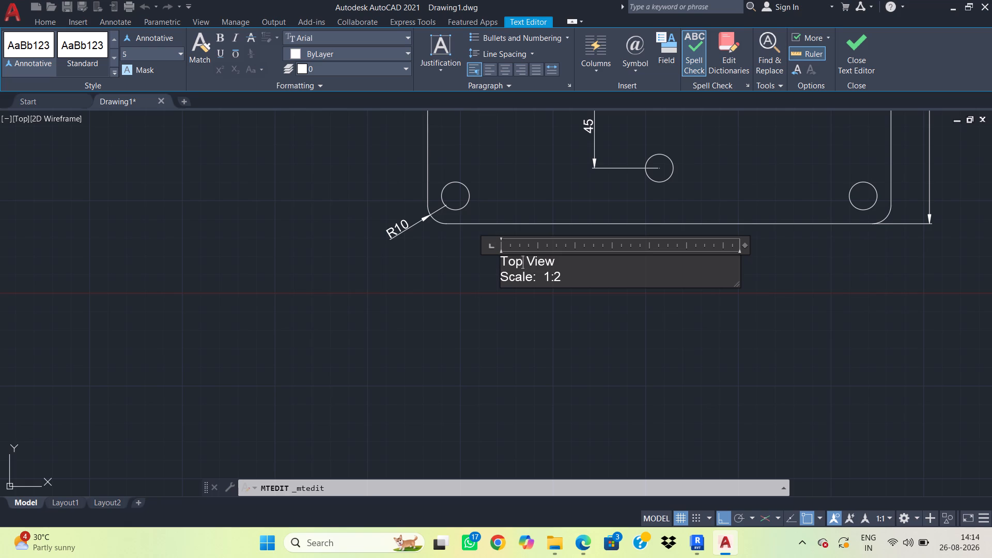
left_click(592, 311)
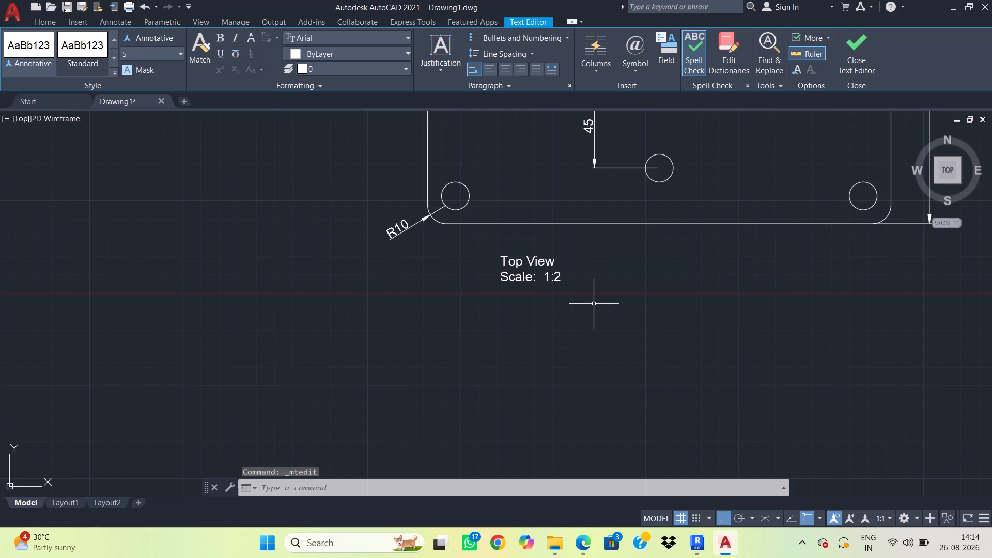
Move the handle's front view straight up about 18 mm, away from its dimensioned plan view.
scroll(674, 298, "down", 1)
middle_click_drag(711, 288, 534, 354)
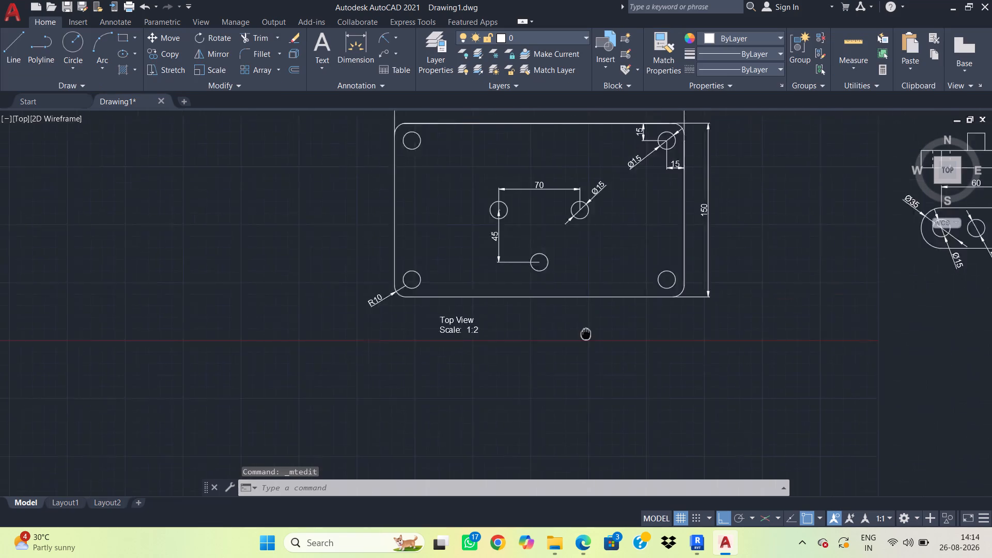
middle_click_drag(534, 354, 516, 361)
scroll(621, 292, "down", 1)
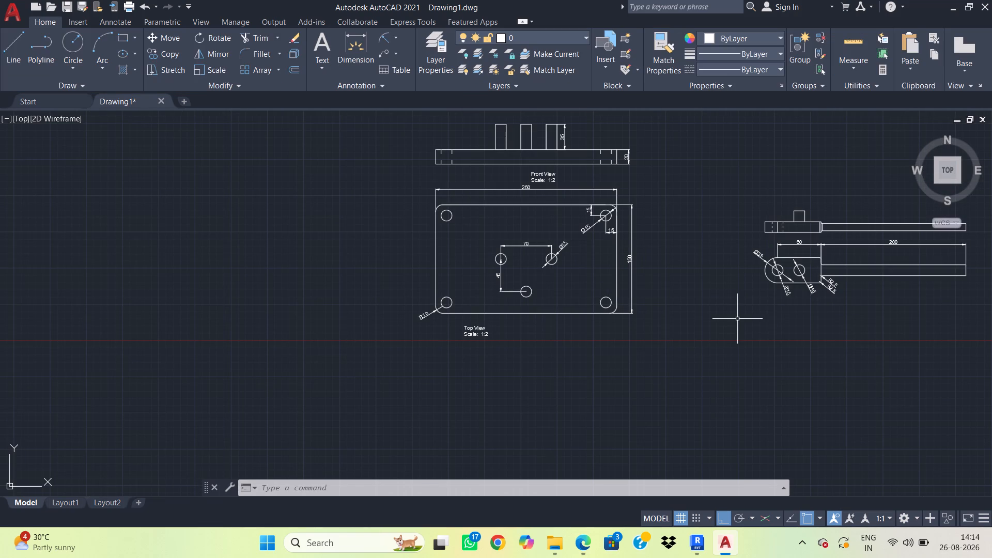
middle_click_drag(839, 290, 773, 355)
scroll(827, 295, "up", 2)
scroll(829, 298, "down", 1)
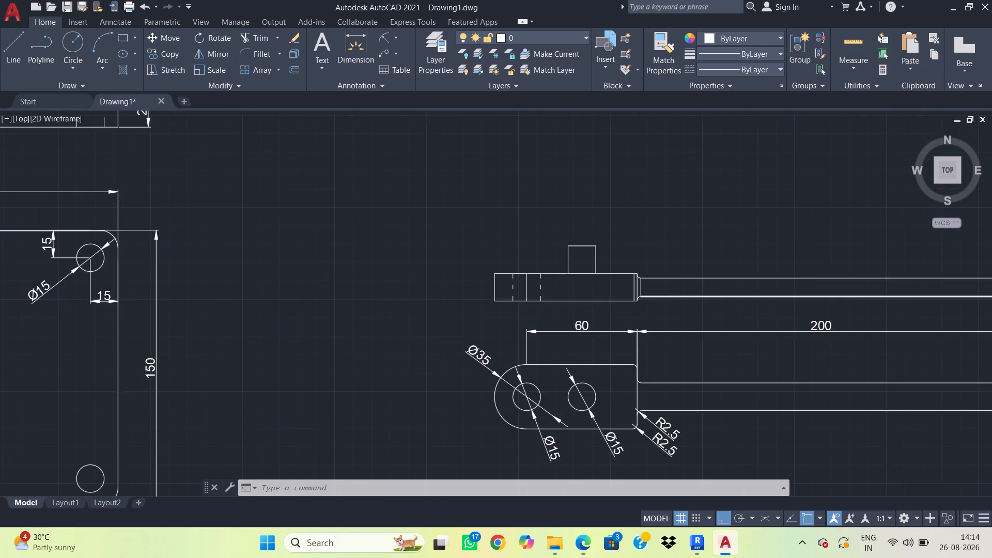
scroll(832, 309, "down", 1)
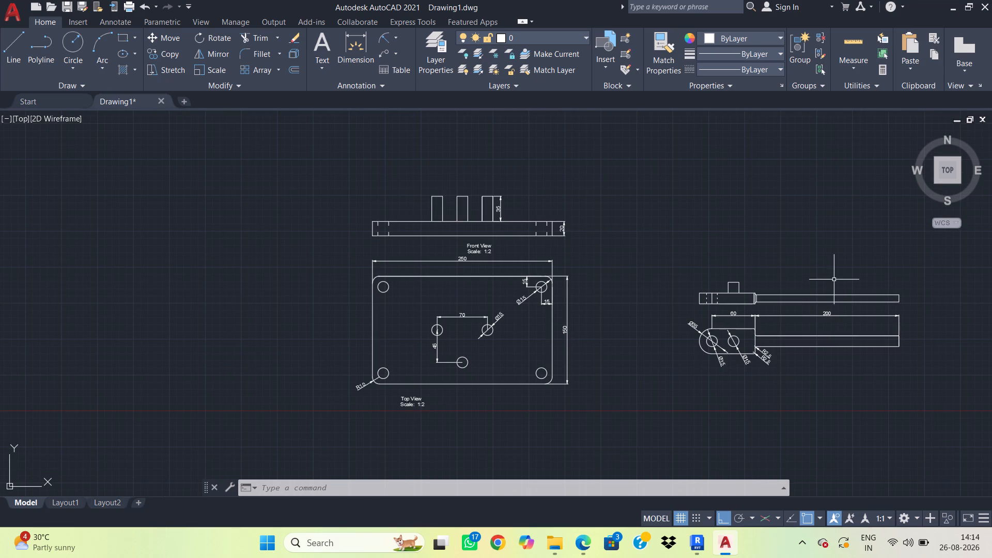
scroll(853, 285, "up", 1)
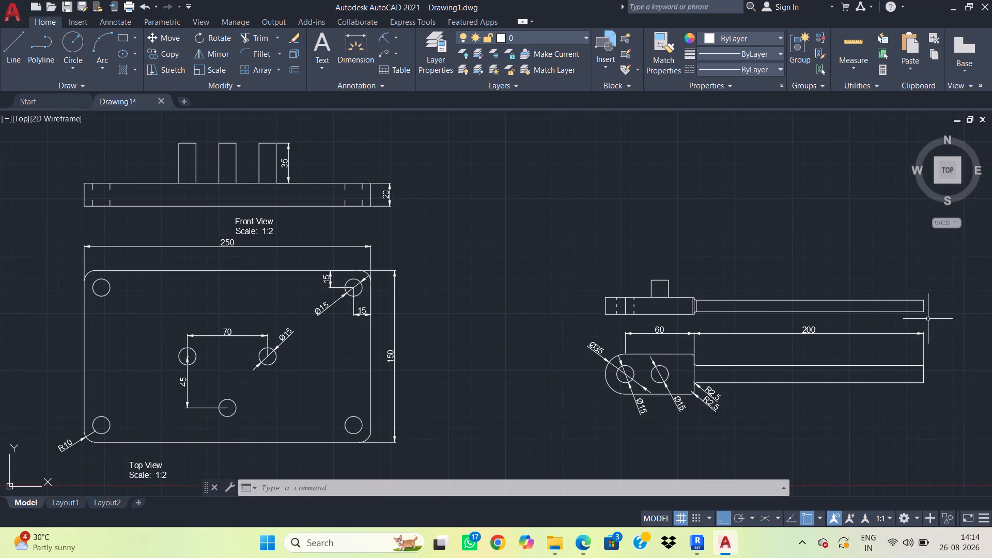
left_click(935, 319)
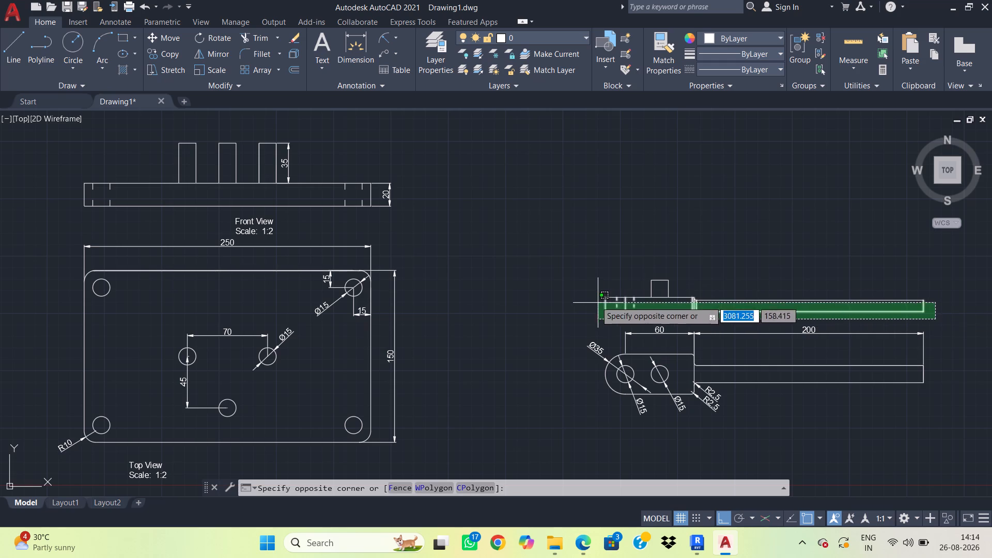
left_click(582, 270)
key("m")
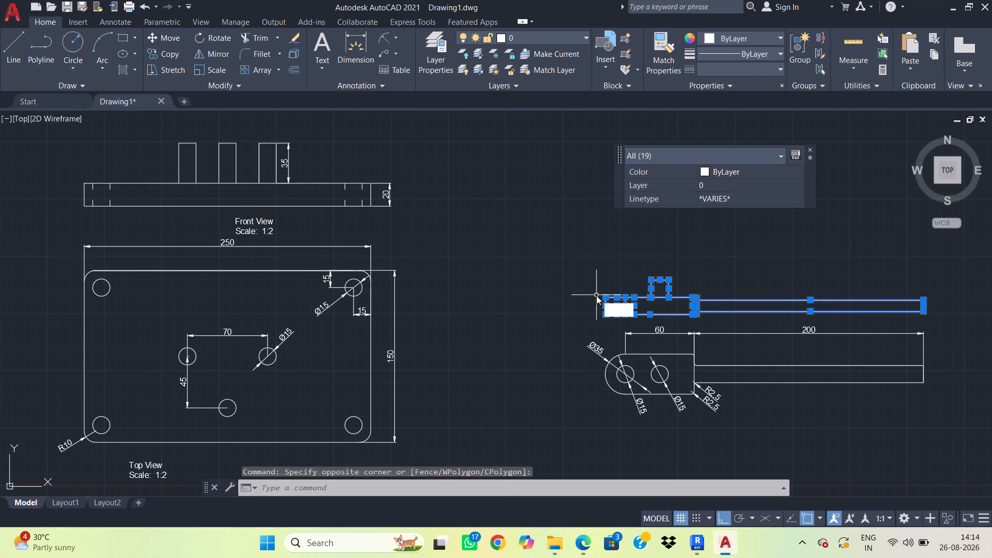
key("space")
left_click(599, 265)
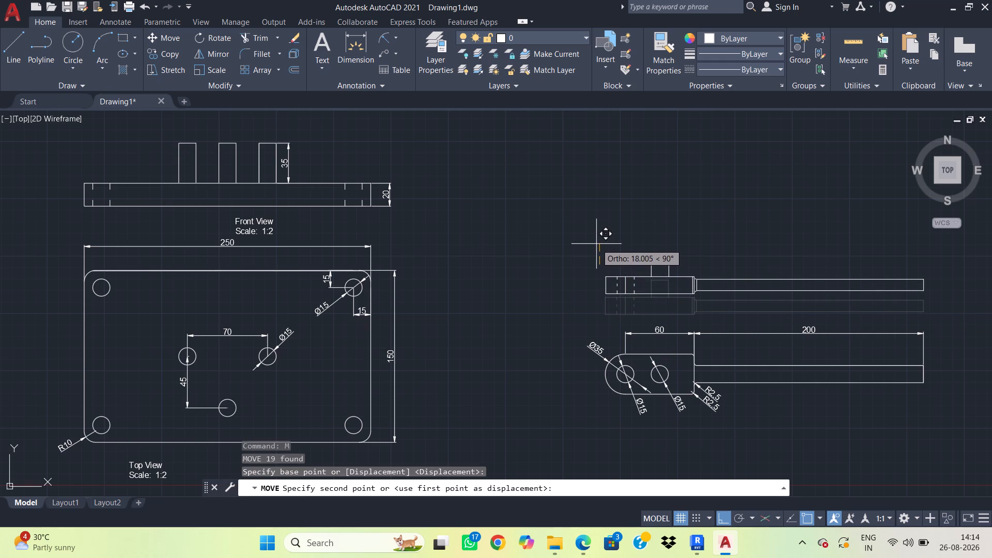
left_click(596, 244)
key("Escape")
Copy the base plate's "Front View" label horizontally about 400 mm to the right, above the handle's front view.
left_click_drag(297, 229, 286, 231)
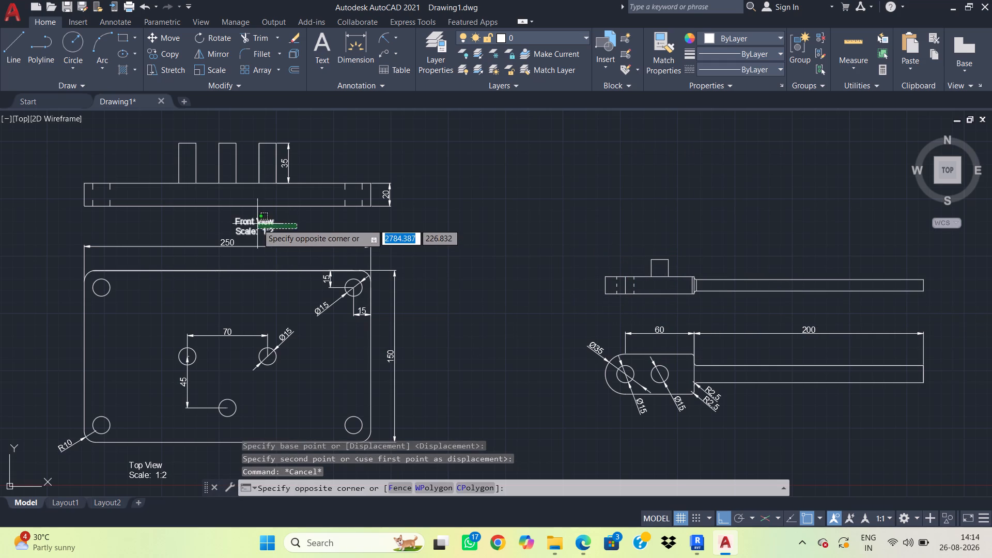
left_click(238, 220)
key("c")
key("o")
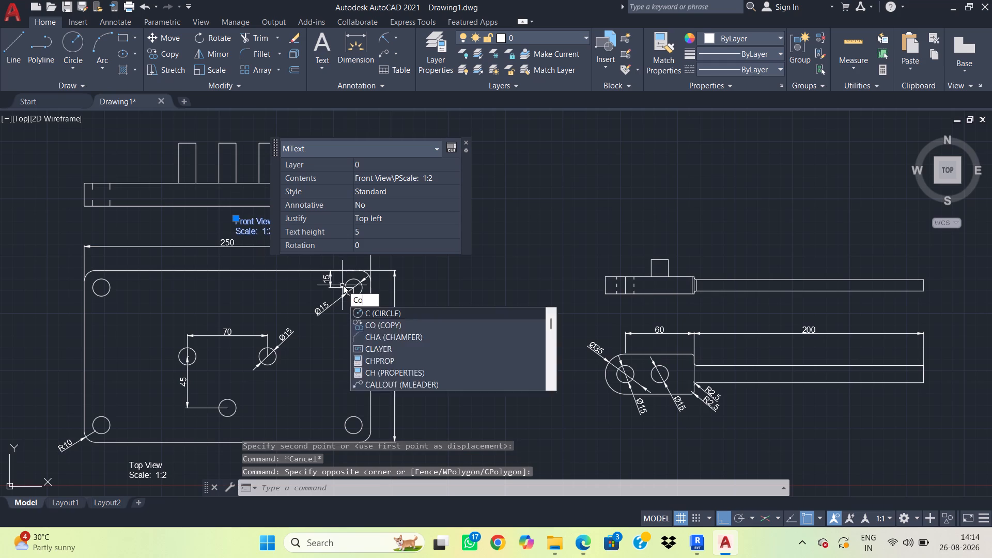
key("space")
left_click(248, 227)
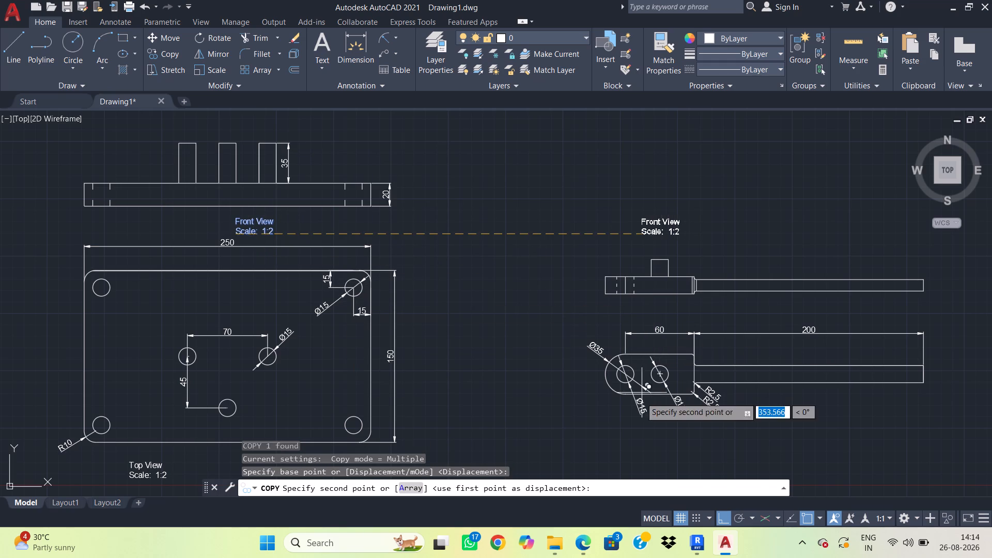
left_click(694, 310)
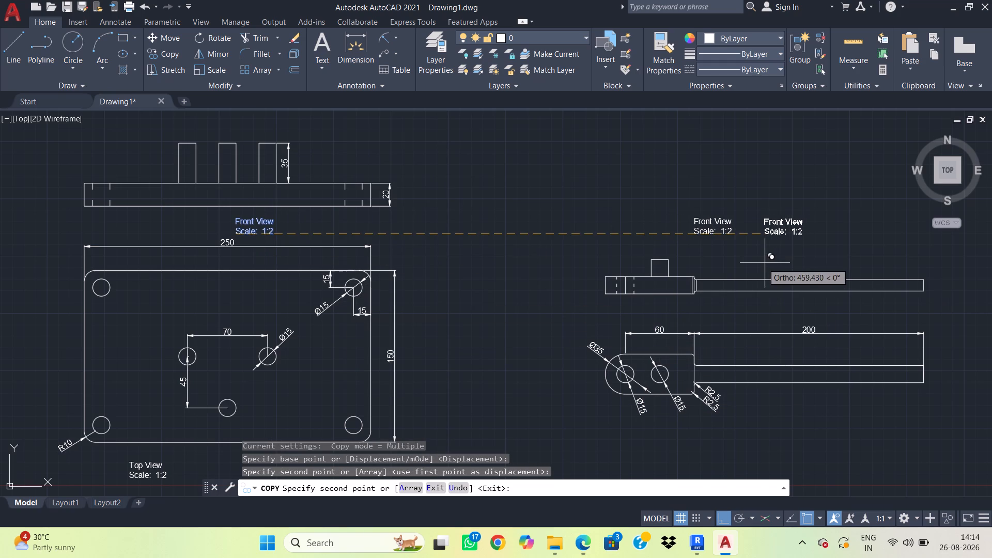
key("grave")
key("Escape")
Move the copied "Front View" label straight down about 75 mm, between the handle's front and plan views.
left_click_drag(748, 252, 737, 250)
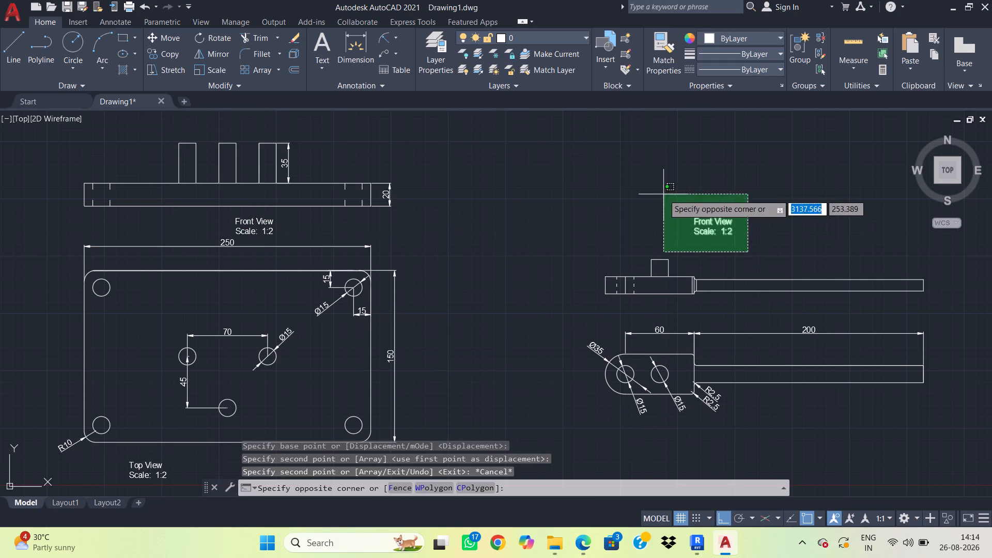
left_click(663, 194)
key("m")
key("space")
left_click(686, 219)
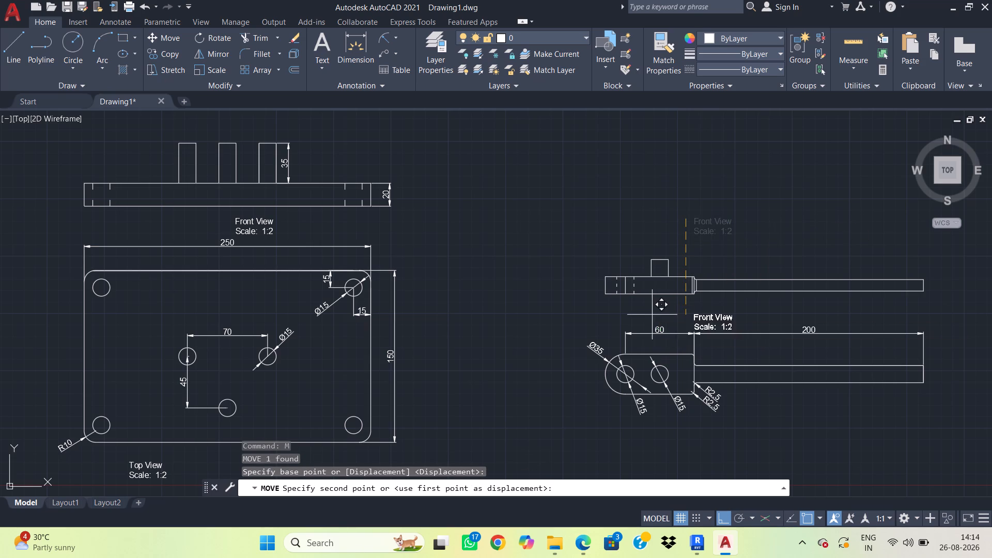
left_click(649, 305)
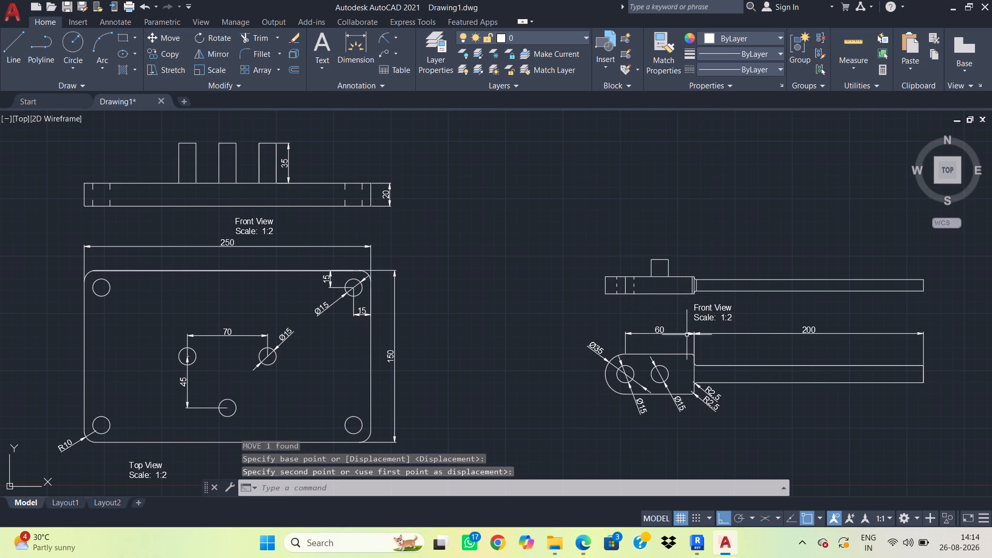
Move the handle's "Front View" label horizontally about 60 mm to the right, above the 200 mm dimension.
left_click(746, 317)
left_click(692, 301)
type("m")
key("space")
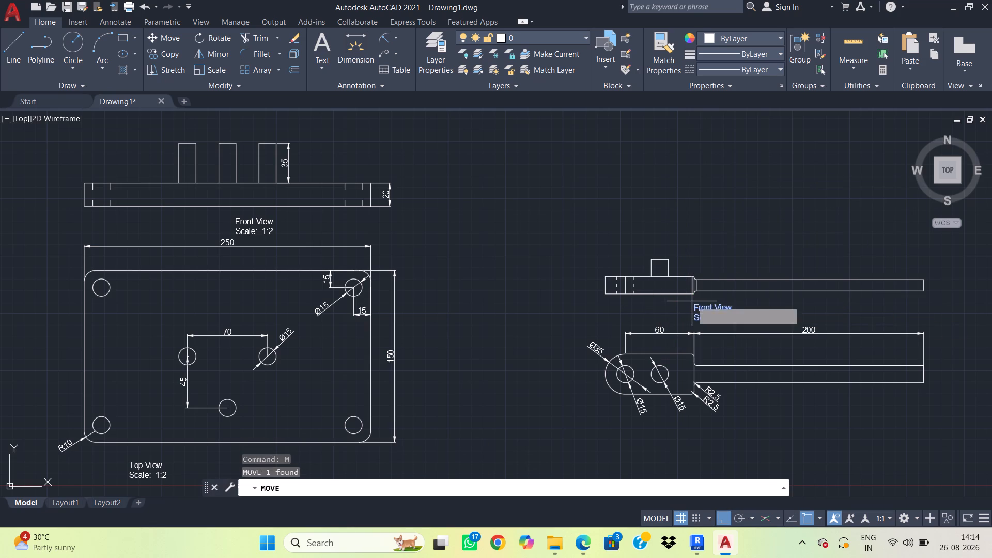
left_click(705, 305)
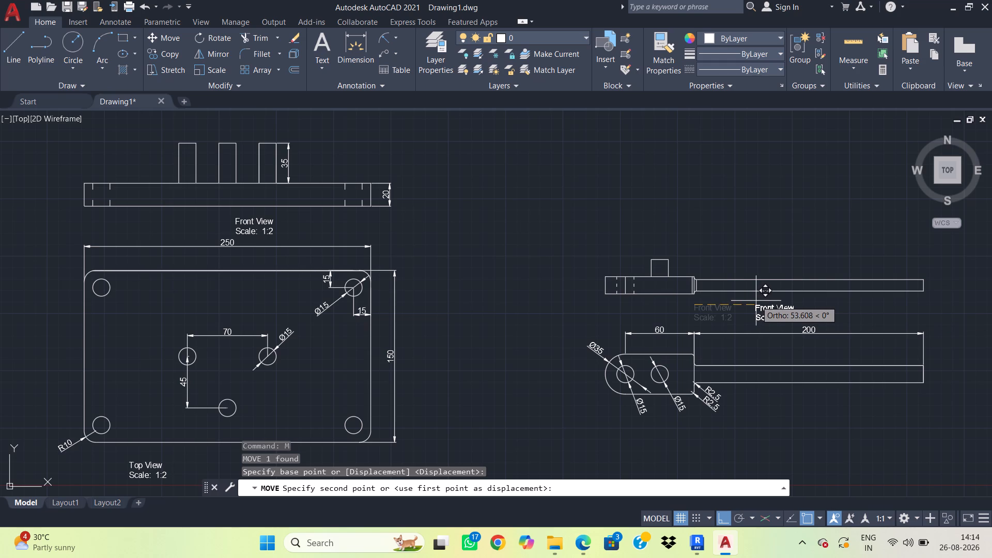
left_click(765, 299)
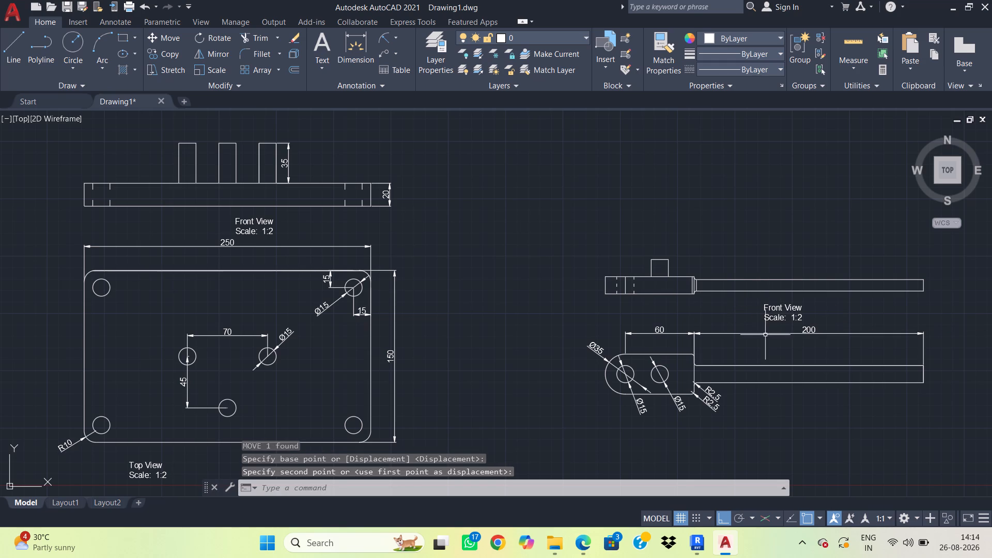
Move the handle's "Front View" label straight up about 5 mm, closer to the front view.
scroll(802, 314, "up", 1)
left_click(821, 323)
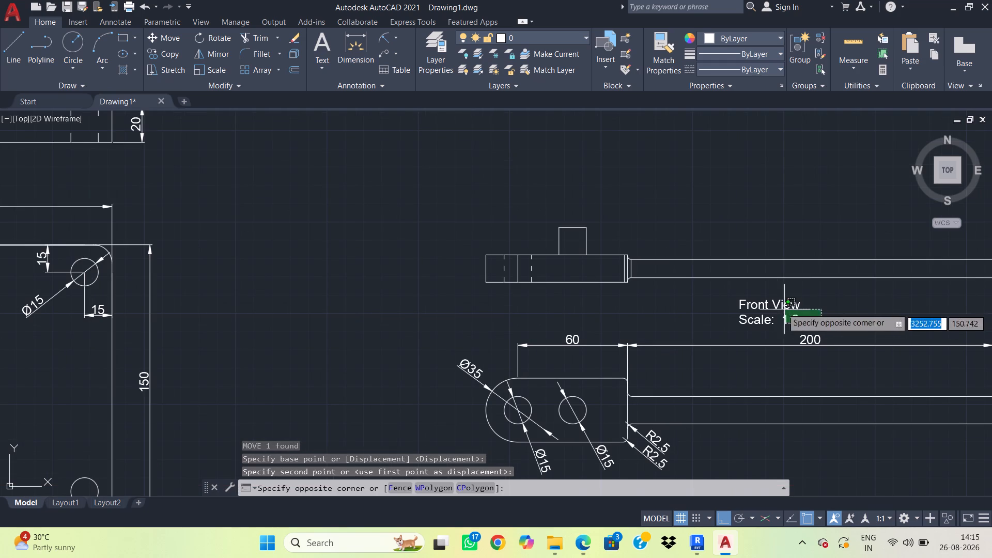
left_click(776, 301)
type("m")
key("space")
left_click(791, 293)
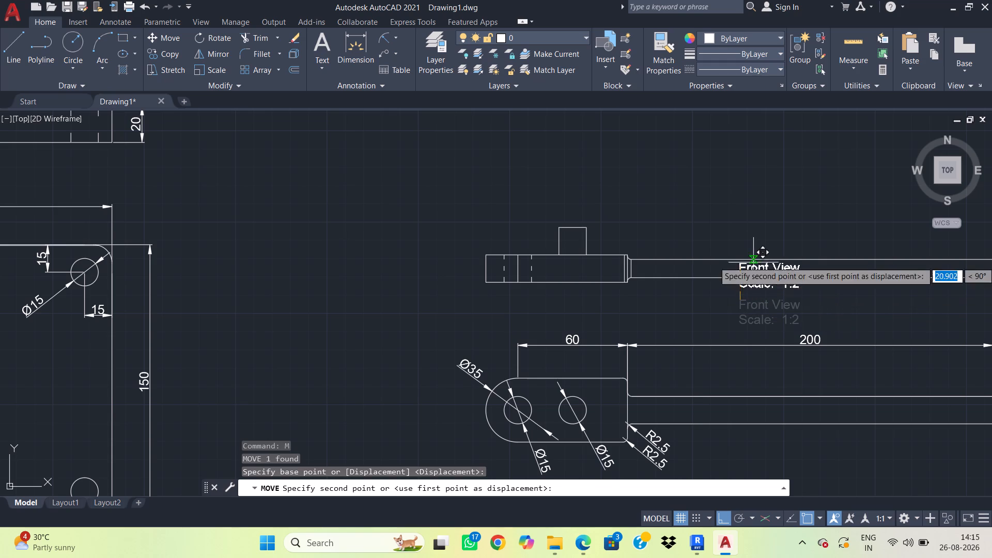
left_click(741, 290)
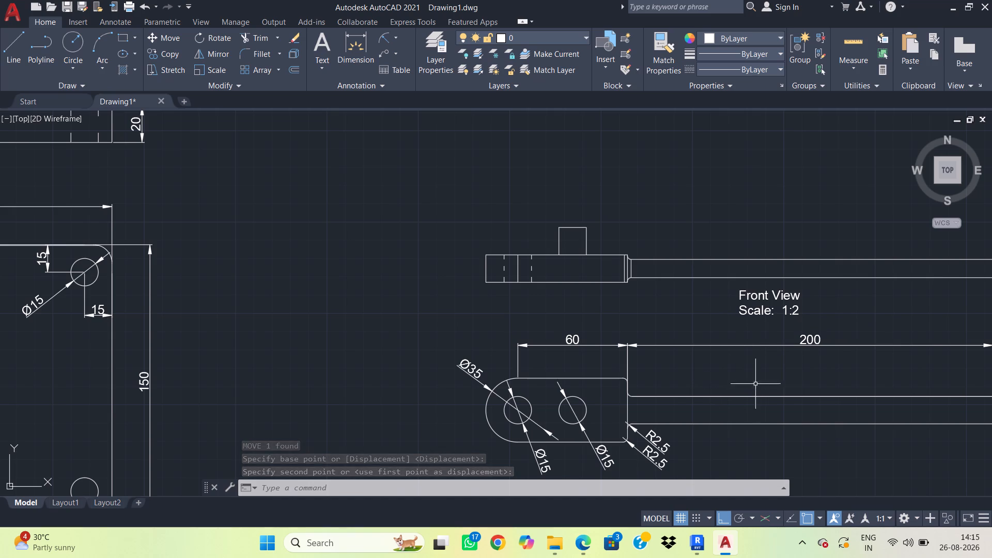
Move the handle's "Front View" label horizontally about 39 mm further to the right, beneath the handle bar.
scroll(758, 378, "down", 1)
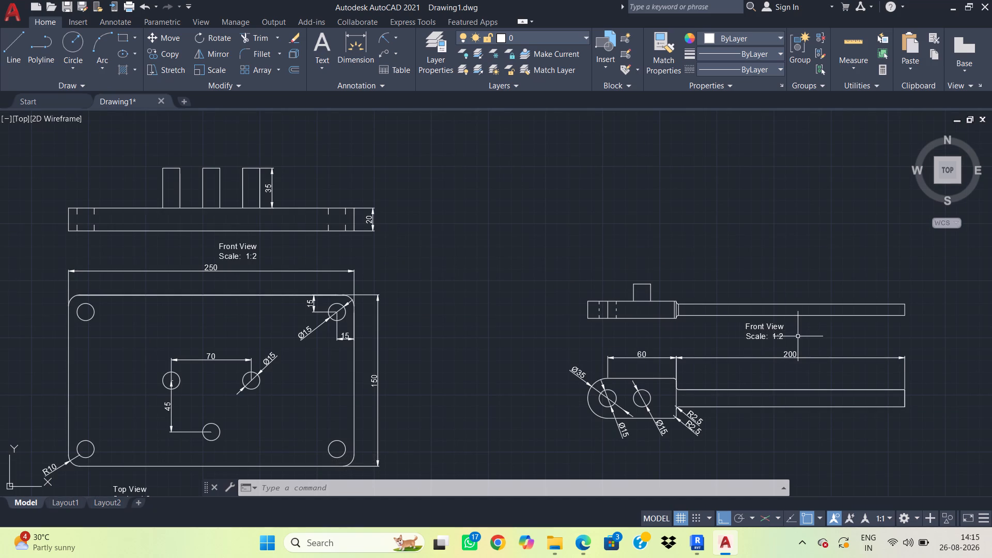
left_click(798, 336)
left_click(772, 333)
type("m")
key("space")
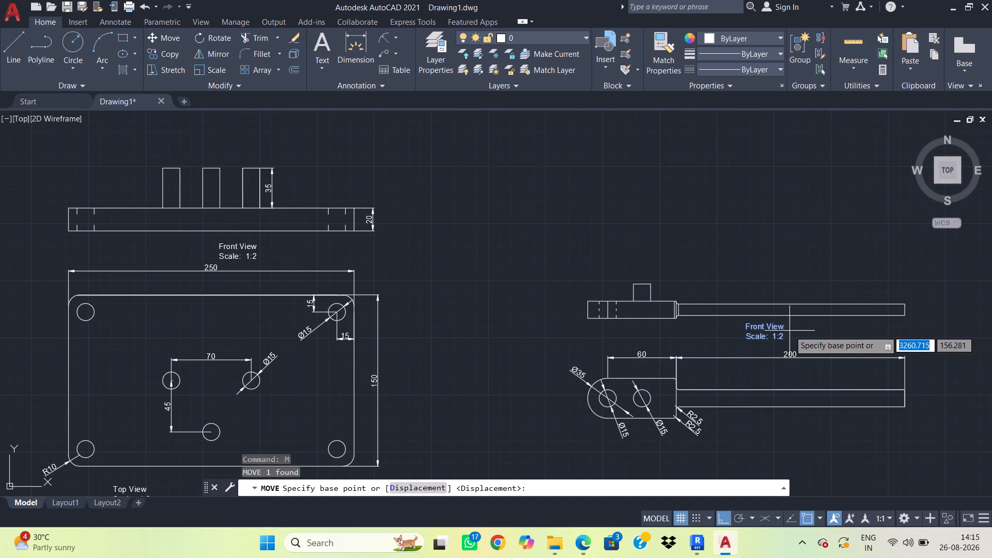
left_click(794, 331)
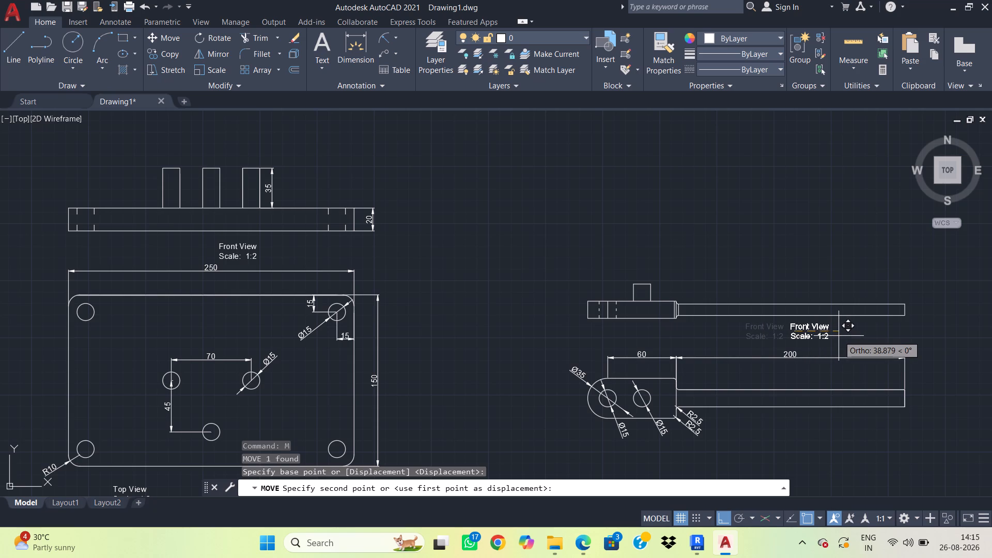
left_click(839, 336)
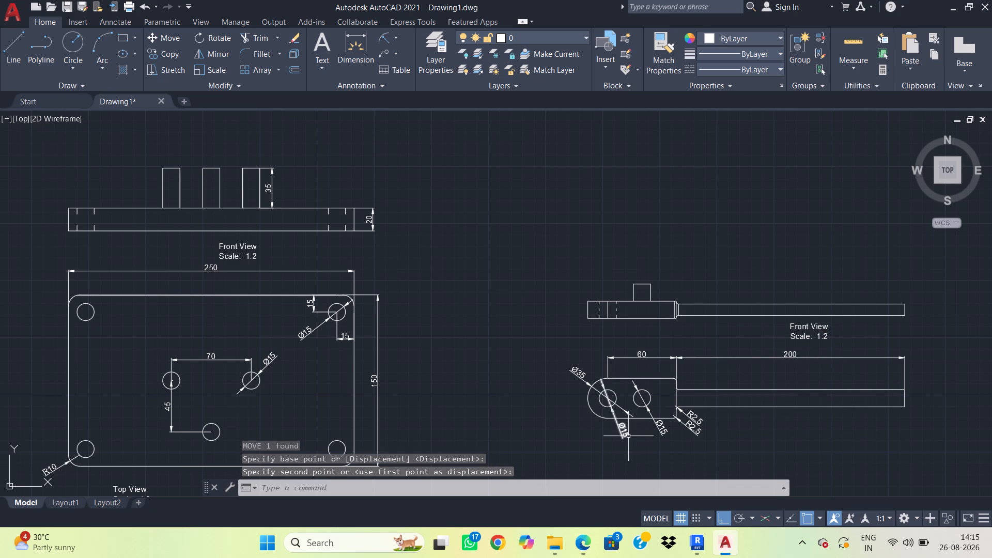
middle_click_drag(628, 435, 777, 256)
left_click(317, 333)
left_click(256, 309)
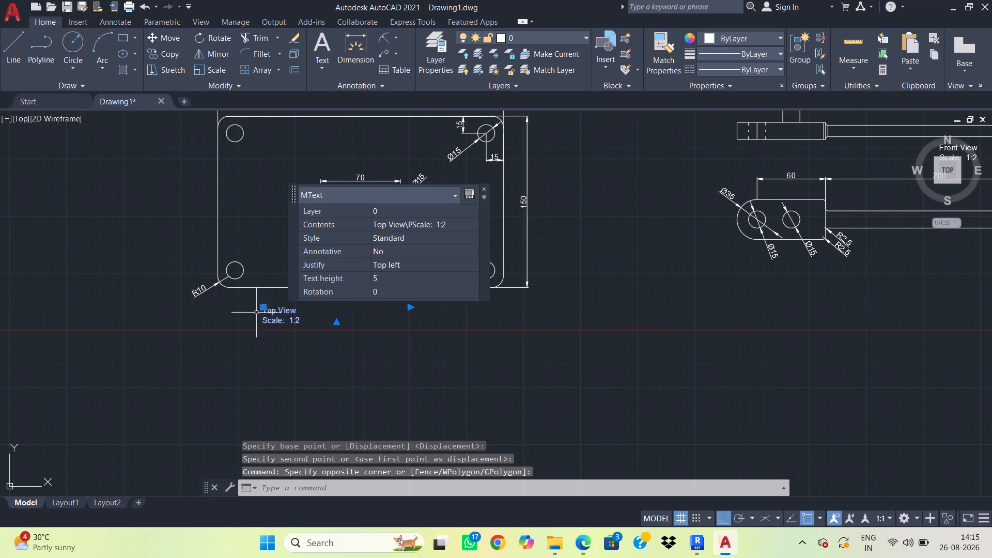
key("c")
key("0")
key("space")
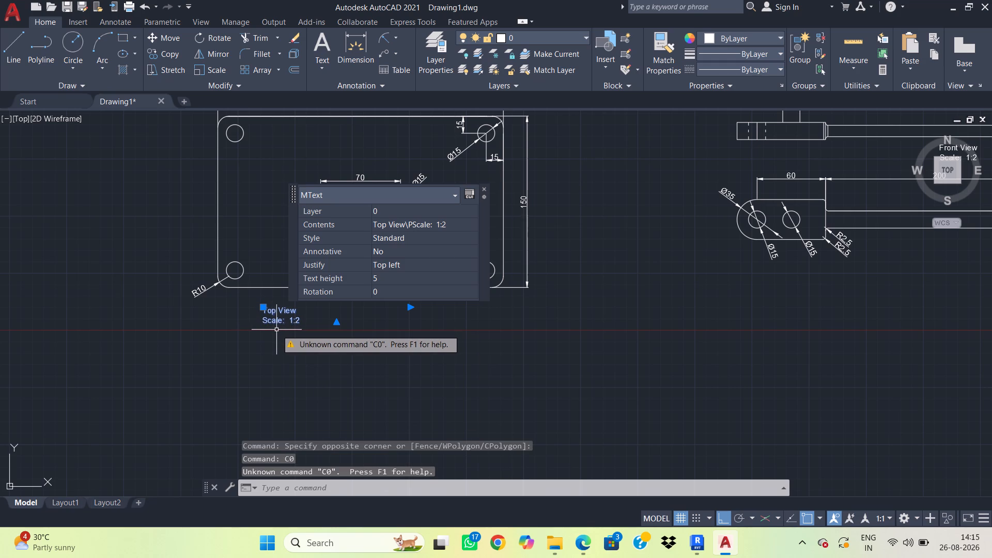
Turn off Ortho mode.
key("shift+F8")
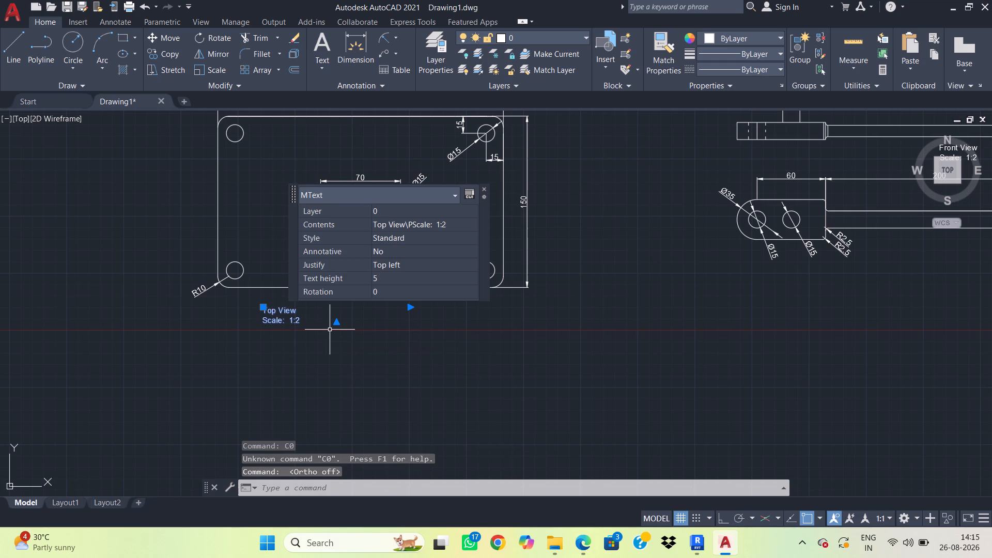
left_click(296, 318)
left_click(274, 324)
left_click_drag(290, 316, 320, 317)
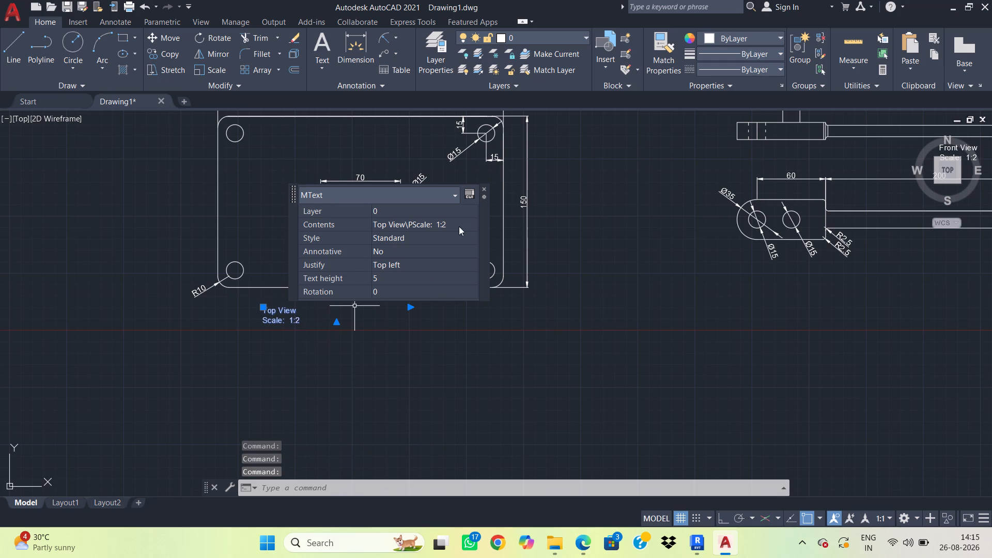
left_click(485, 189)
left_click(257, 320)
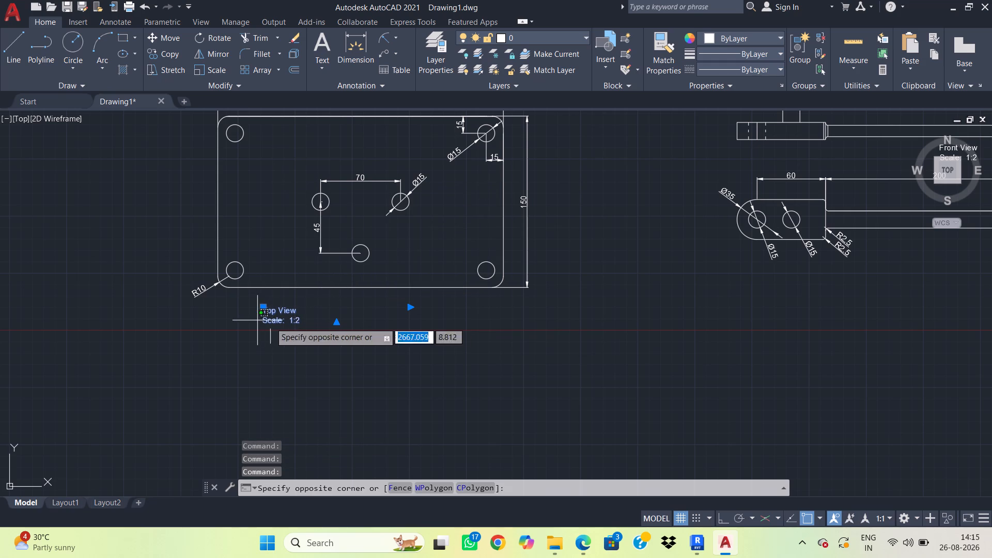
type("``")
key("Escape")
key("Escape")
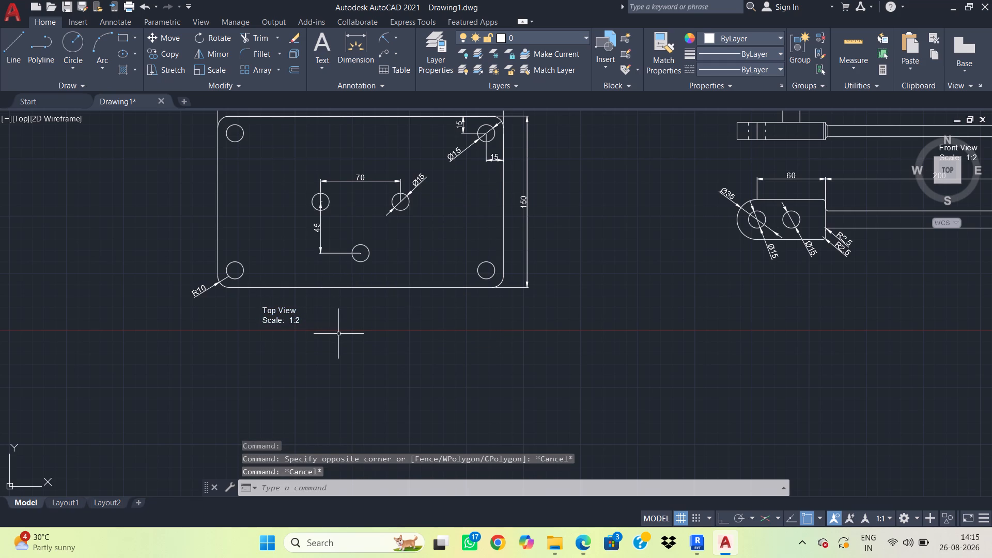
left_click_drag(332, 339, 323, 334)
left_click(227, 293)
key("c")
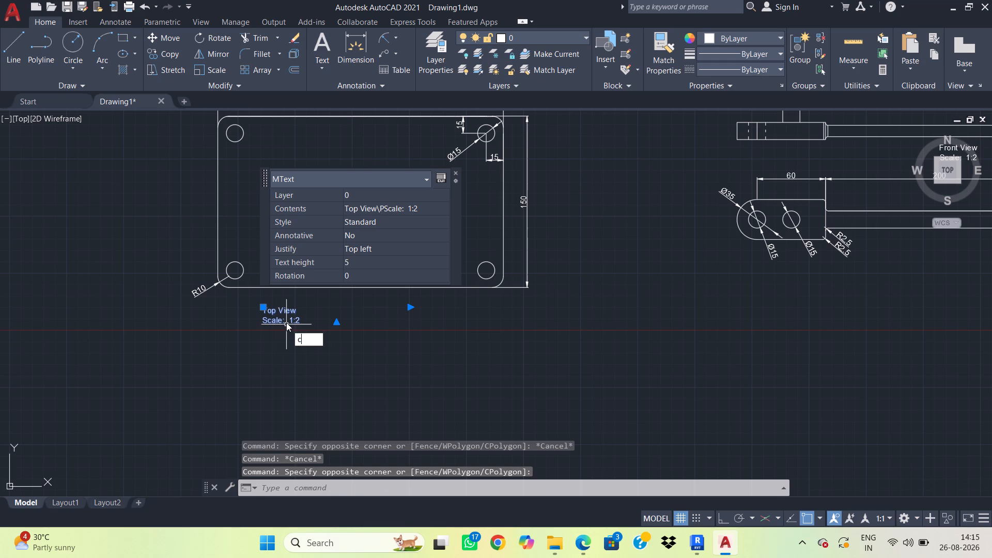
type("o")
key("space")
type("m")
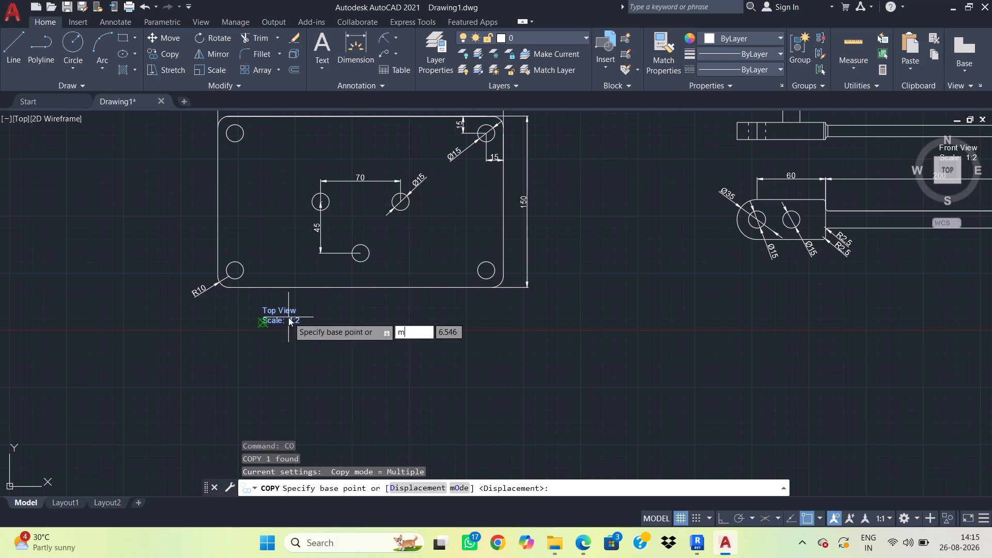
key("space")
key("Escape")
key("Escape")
Copy the base plate's "Top View" label about 590 mm to the right, just below the handle bar's plan view.
left_click_drag(306, 337, 298, 331)
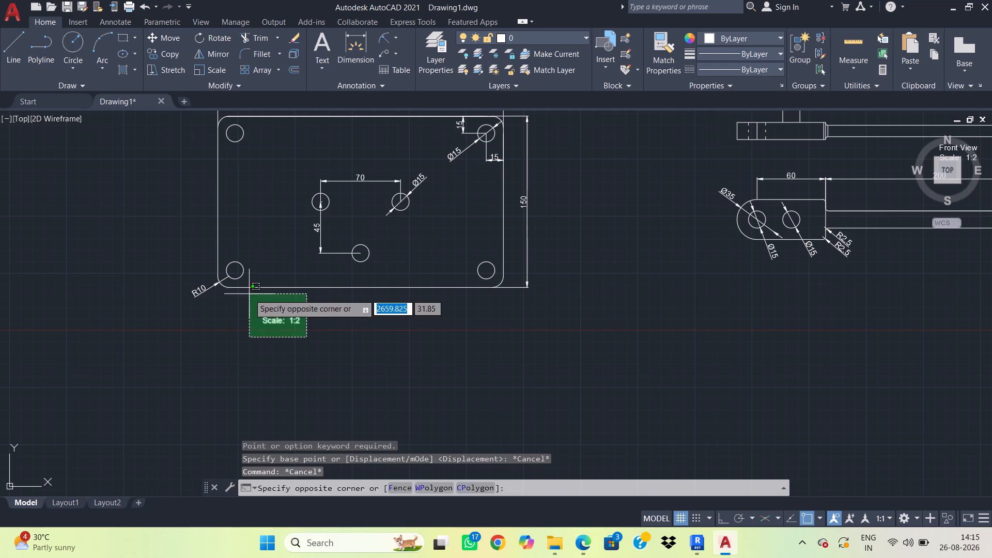
left_click(249, 294)
key("c")
type("o")
key("space")
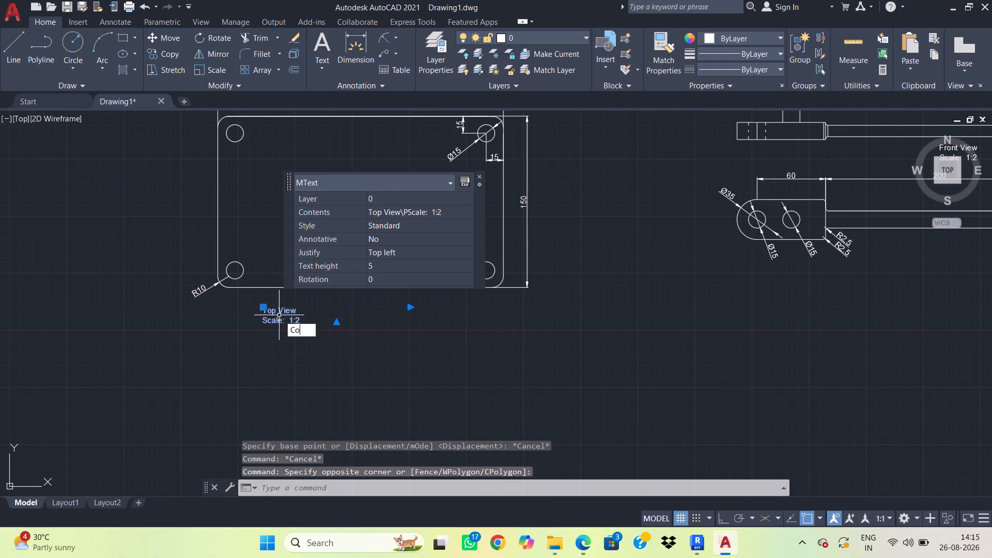
left_click(282, 312)
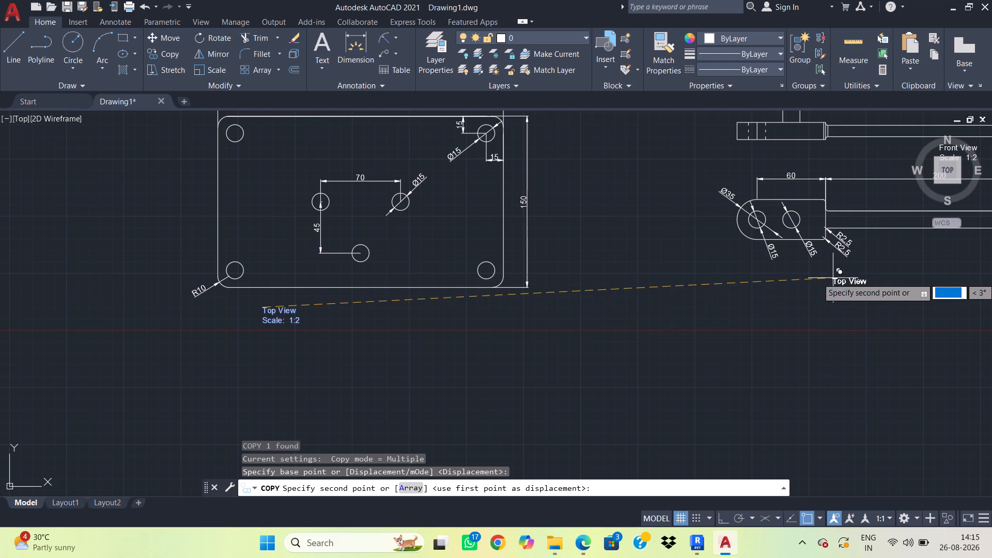
middle_click_drag(863, 283, 764, 302)
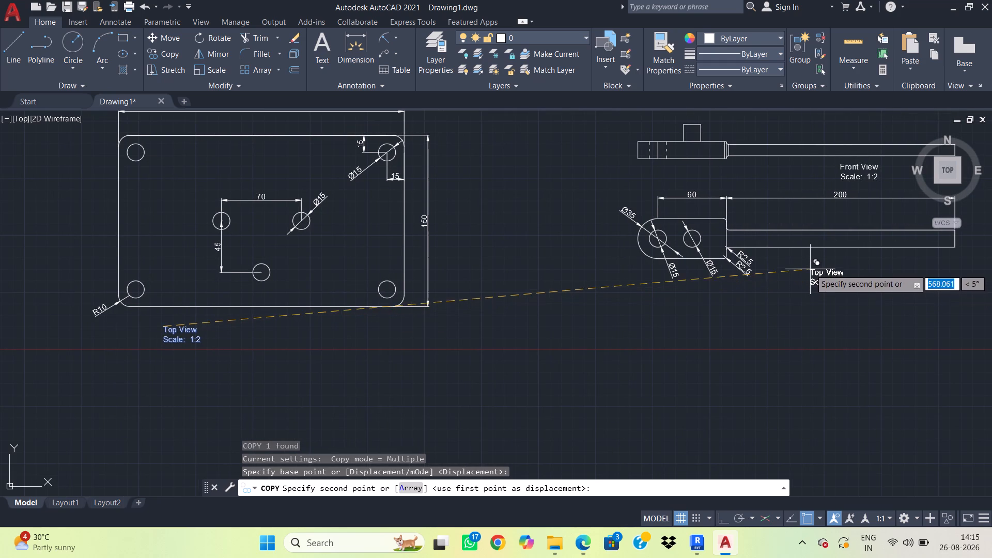
left_click(838, 259)
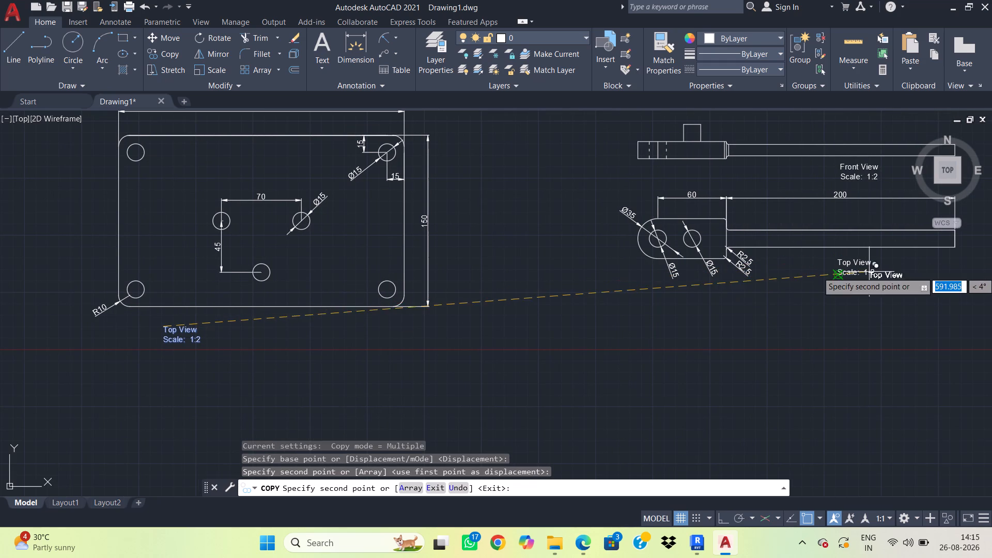
key("Escape")
scroll(860, 327, "up", 1)
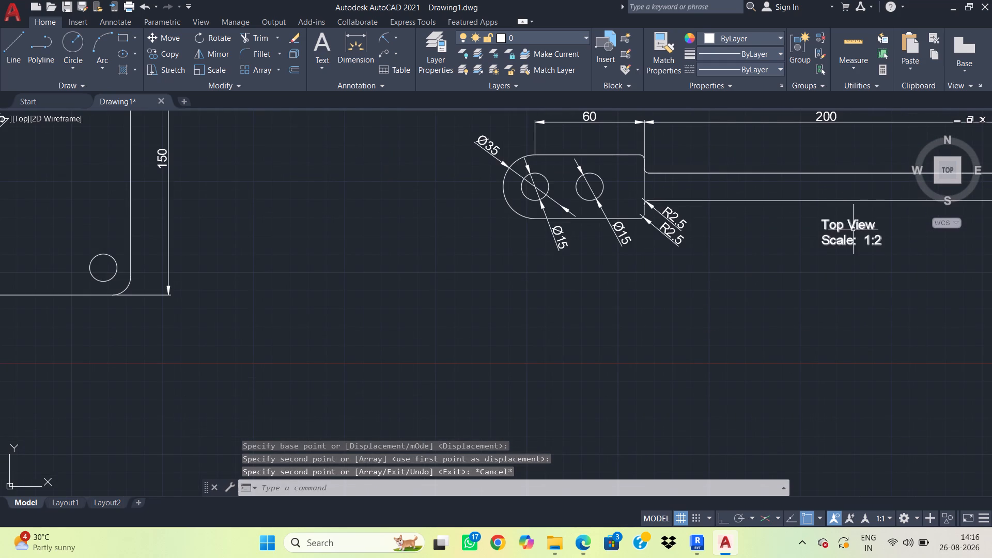
scroll(855, 249, "down", 1)
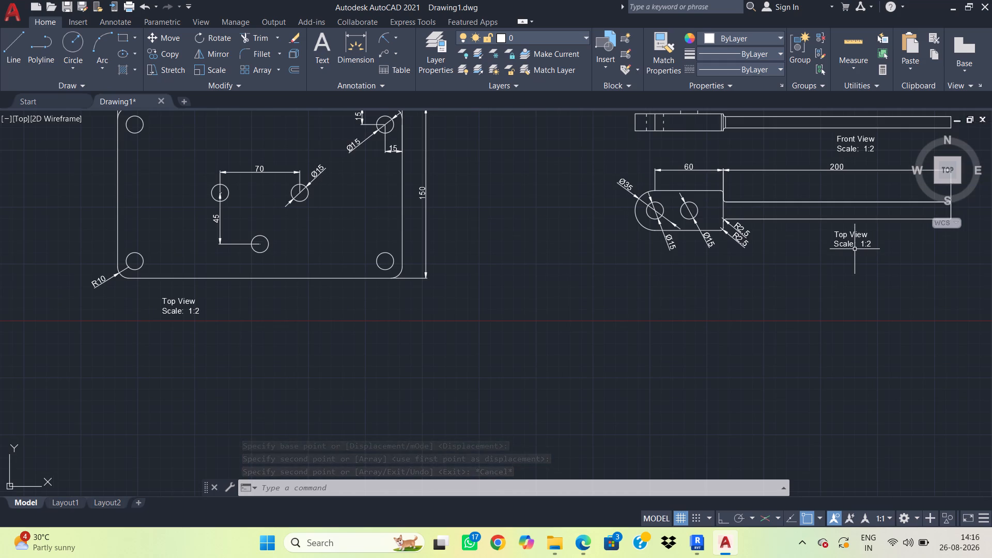
Turn Ortho mode back on and bring all four labelled views into sight.
key("shift+F8")
middle_click_drag(859, 280, 803, 309)
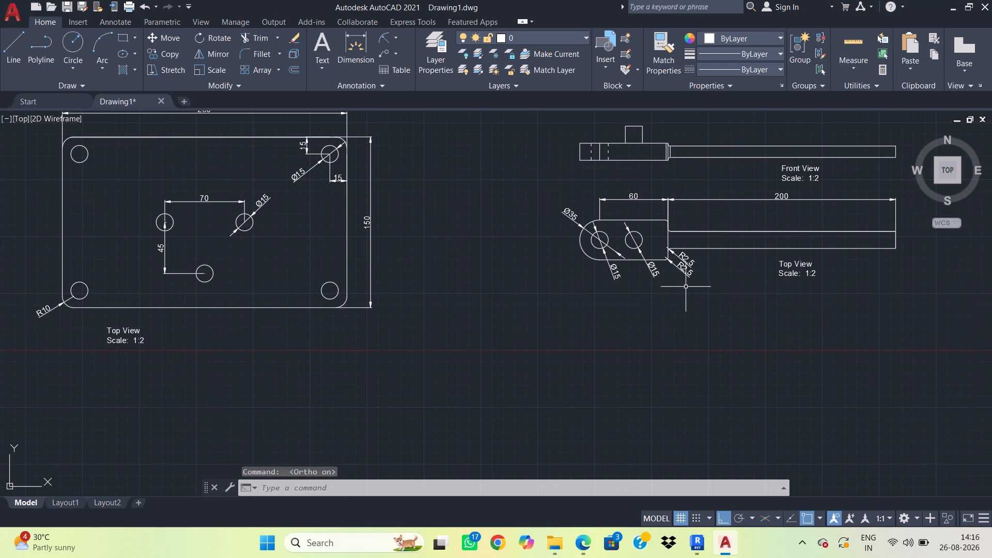
scroll(409, 246, "down", 1)
middle_click_drag(439, 210, 456, 277)
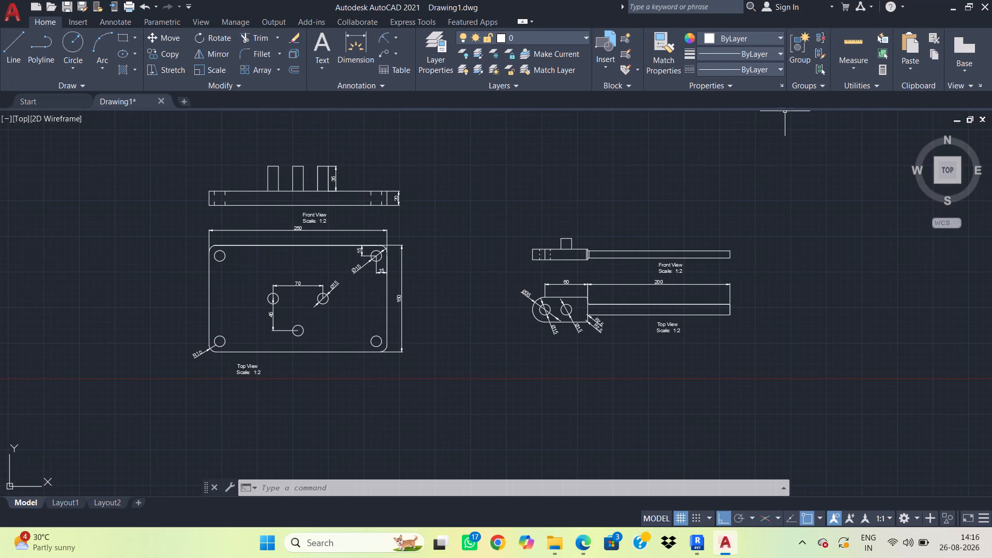
Switch from AutoCAD to the desktop and launch the Fuji application.
left_click(954, 2)
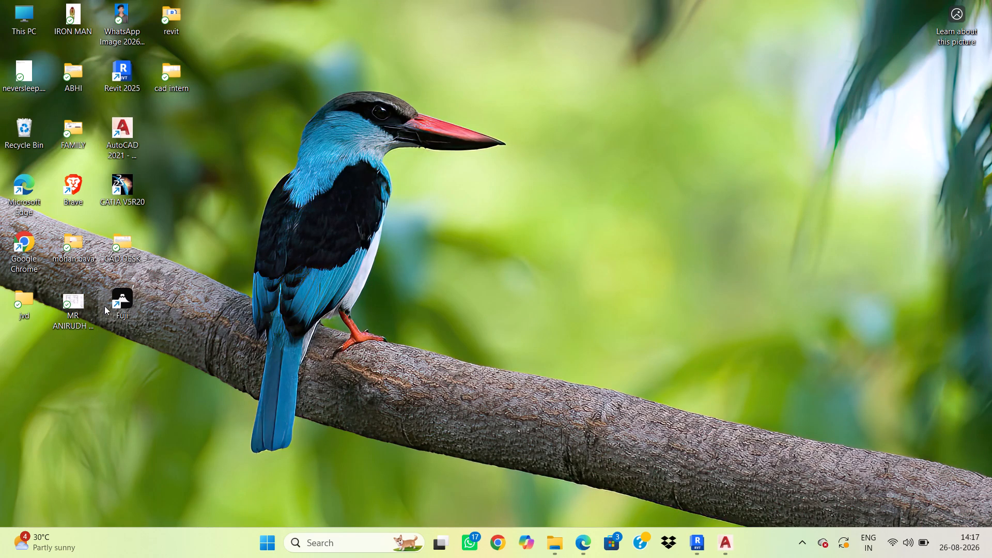
double_click(121, 293)
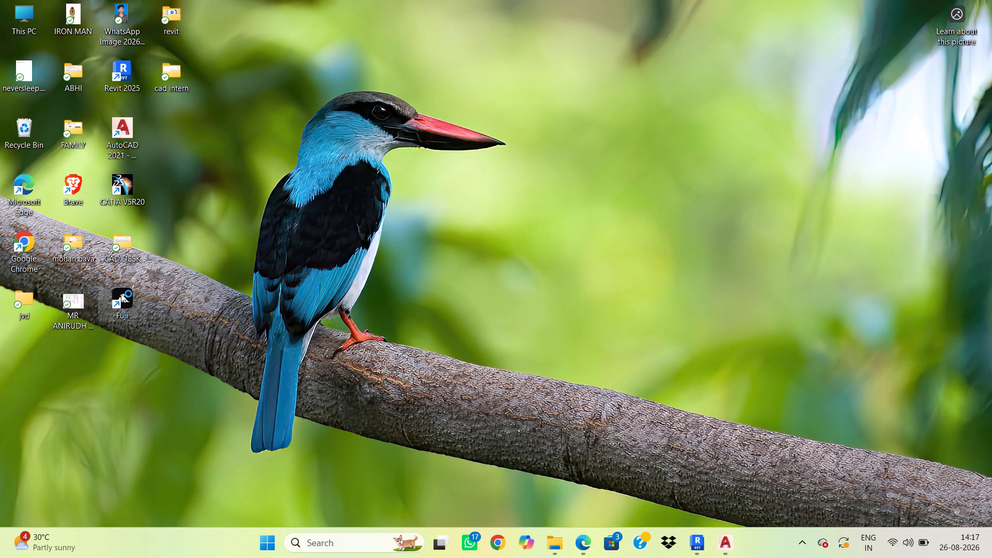
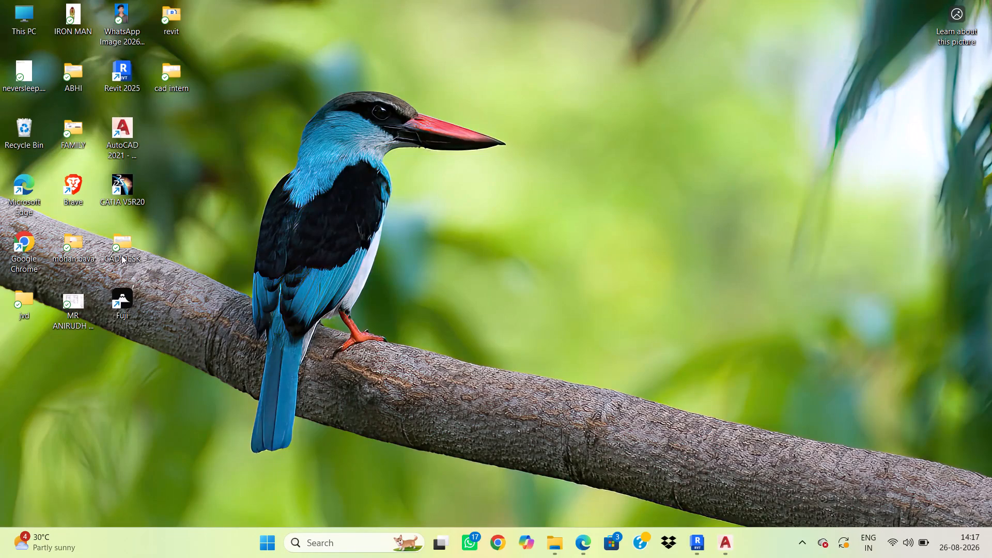
Launch the Fuji application from its desktop shortcut.
double_click(121, 295)
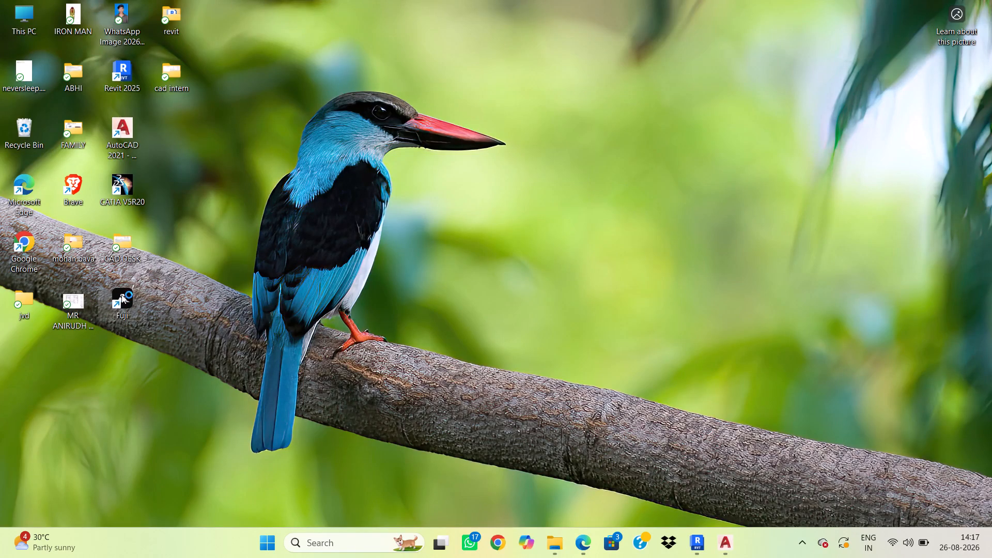
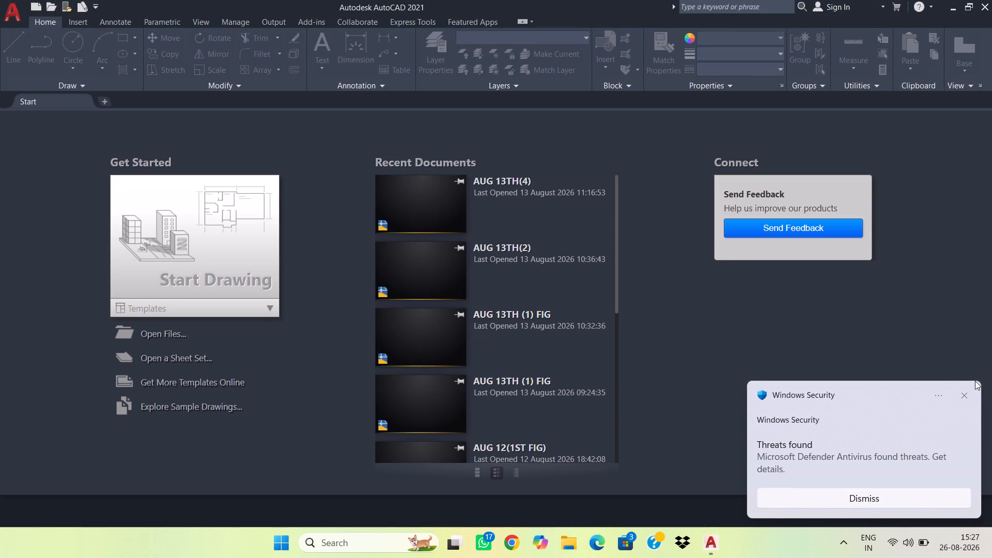
Dismiss the Windows Security notification covering the start page.
left_click(962, 395)
scroll(457, 263, "up", 2)
scroll(455, 260, "down", 1)
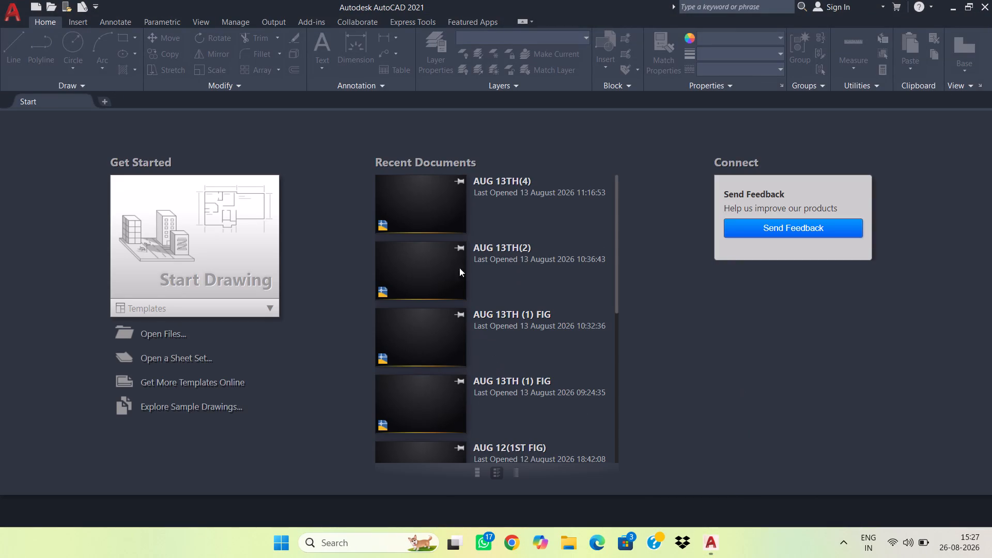
scroll(459, 268, "down", 3)
scroll(393, 296, "up", 3)
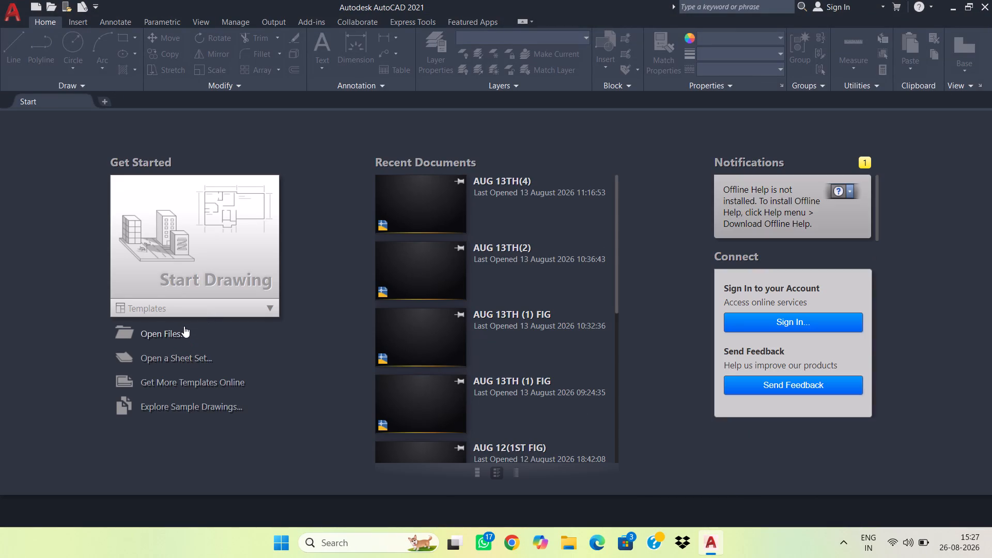
Open the Drawing1 file from the cad intern folder on the Desktop.
left_click(183, 331)
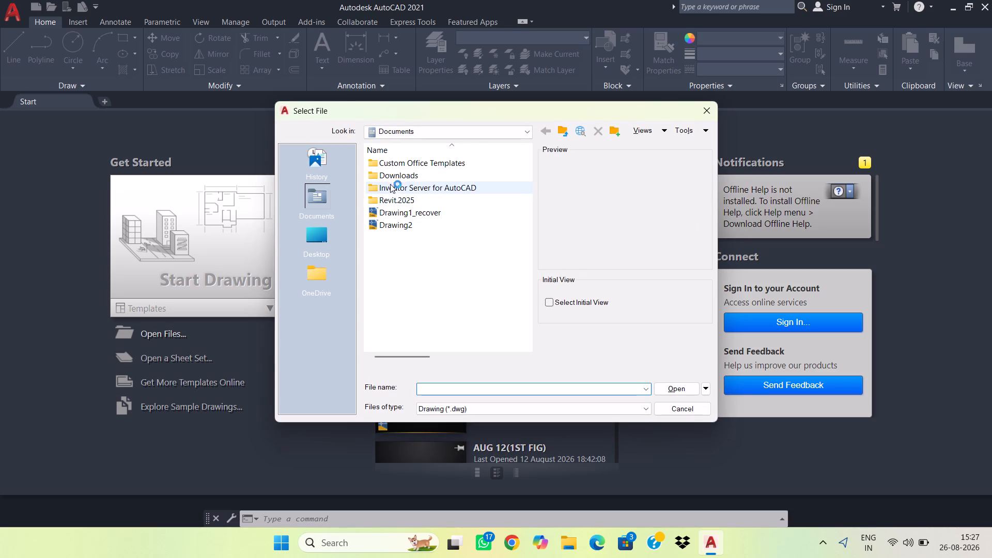
left_click(307, 233)
scroll(419, 209, "down", 1)
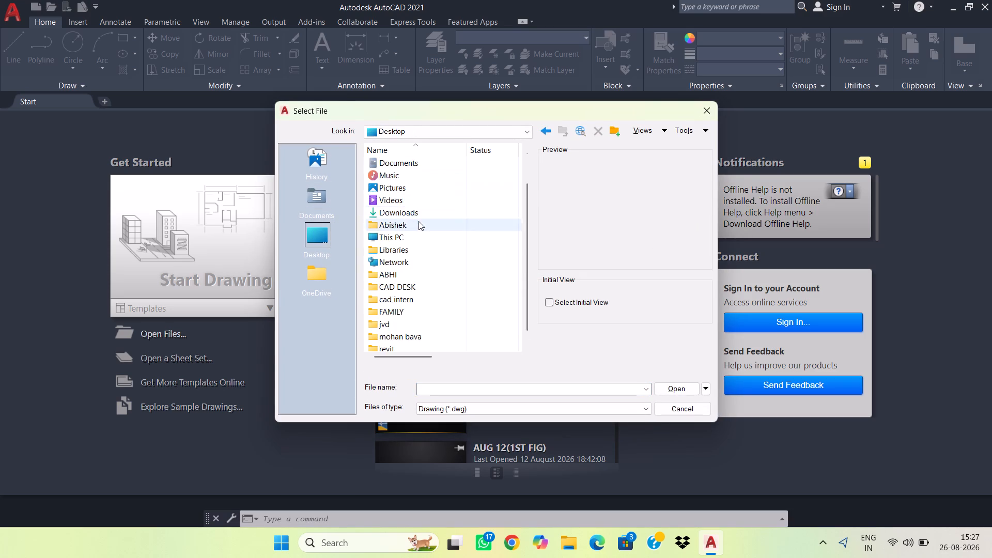
scroll(419, 245, "down", 1)
left_click(421, 285)
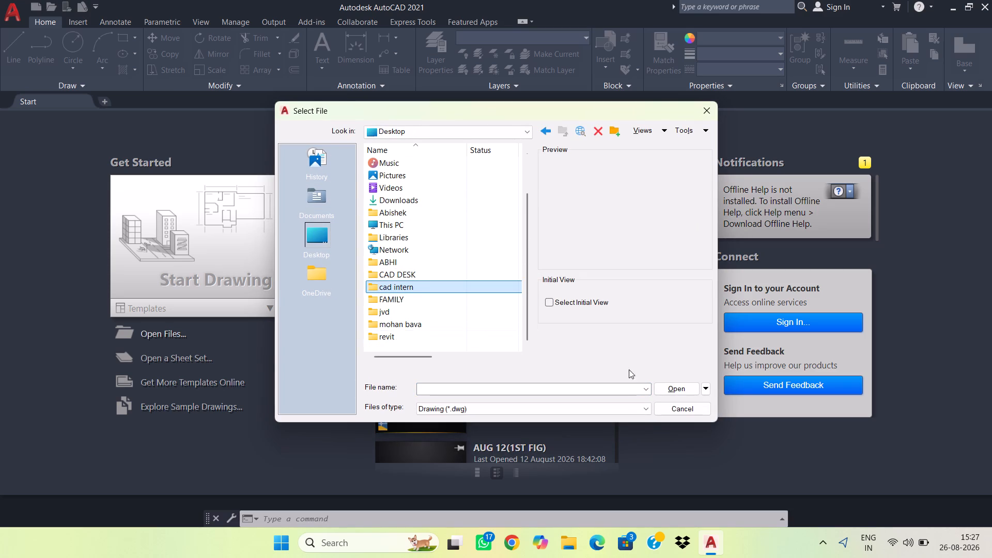
left_click(663, 385)
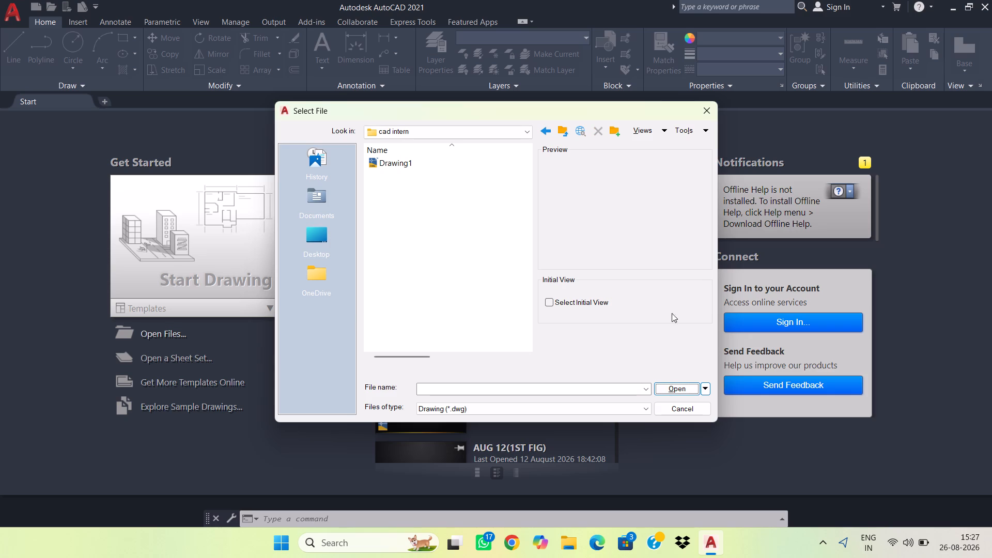
left_click(411, 160)
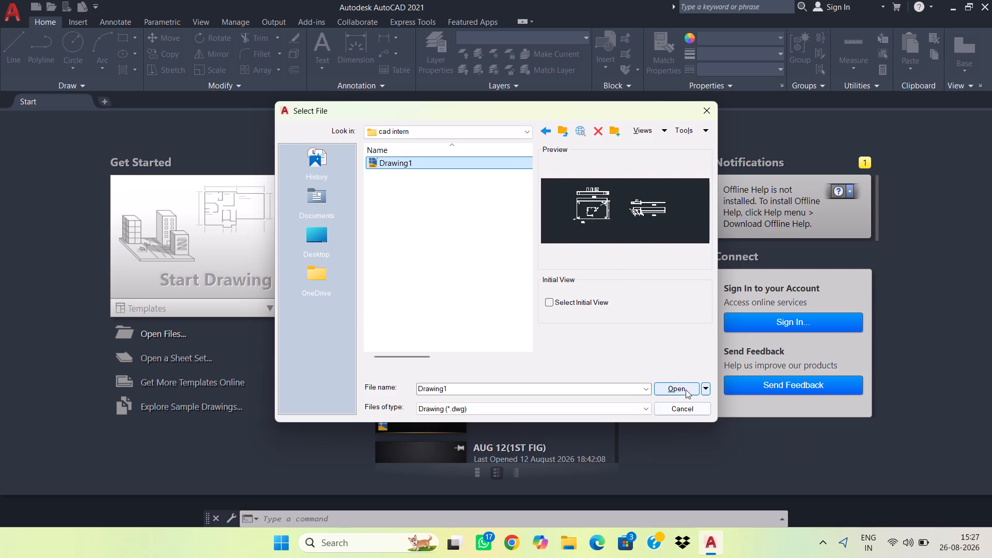
left_click(681, 384)
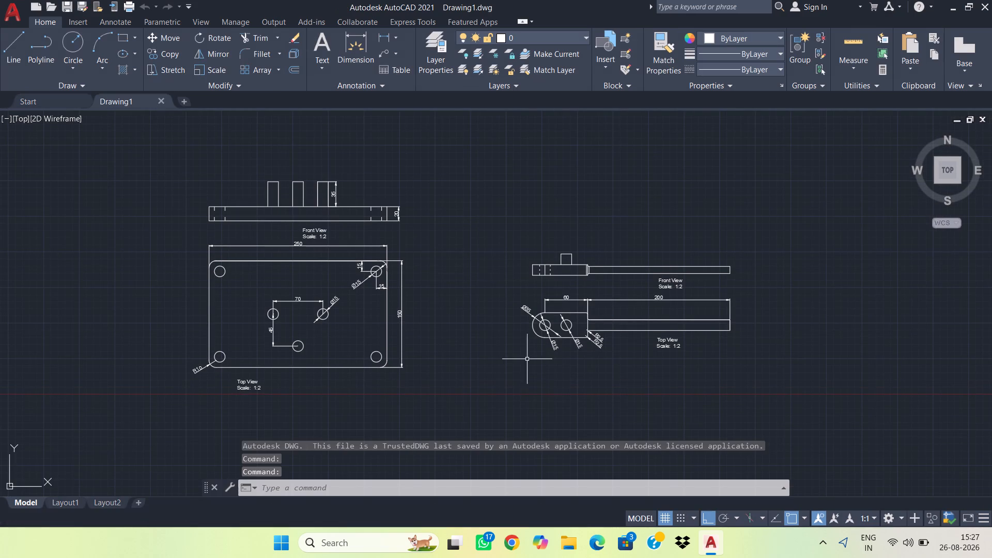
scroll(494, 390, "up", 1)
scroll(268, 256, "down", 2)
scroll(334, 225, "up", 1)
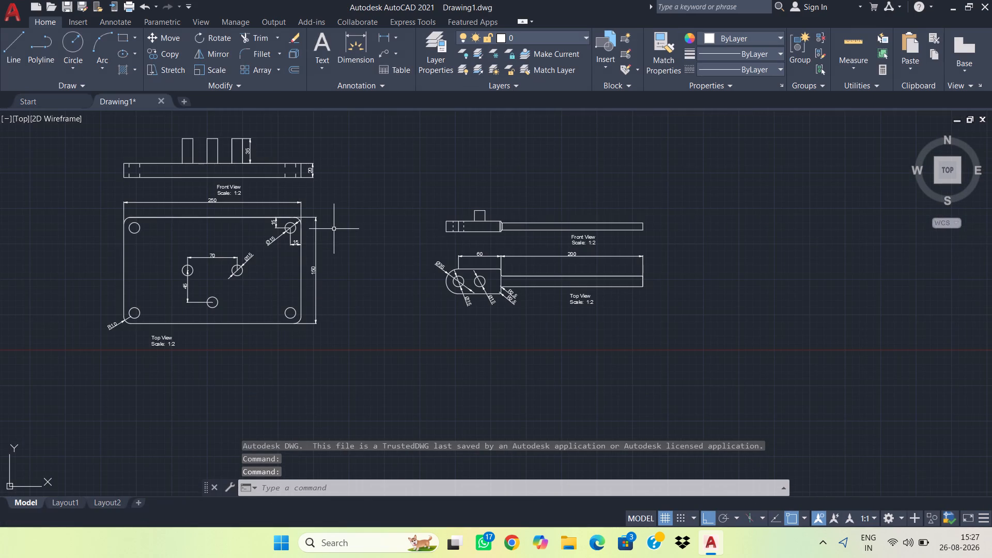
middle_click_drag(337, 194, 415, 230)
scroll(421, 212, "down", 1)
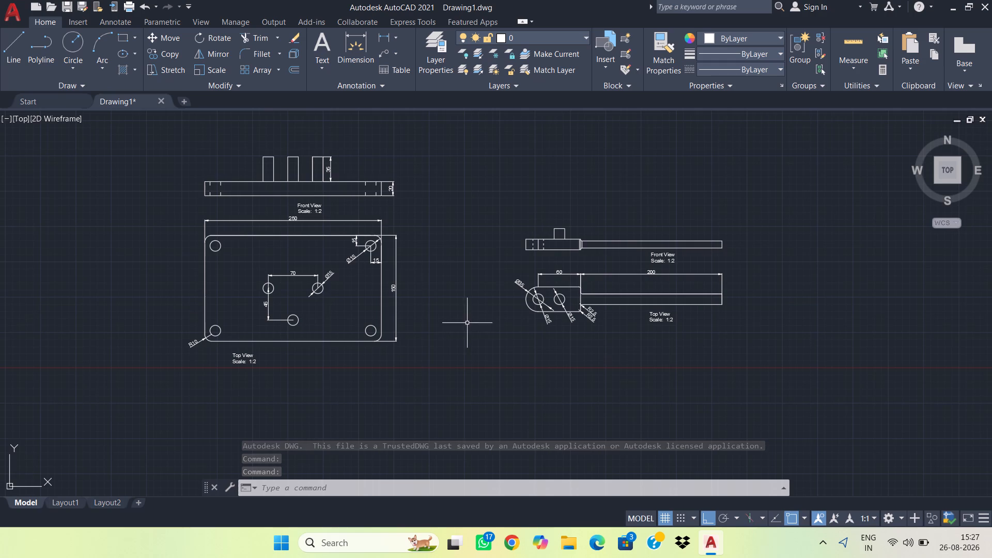
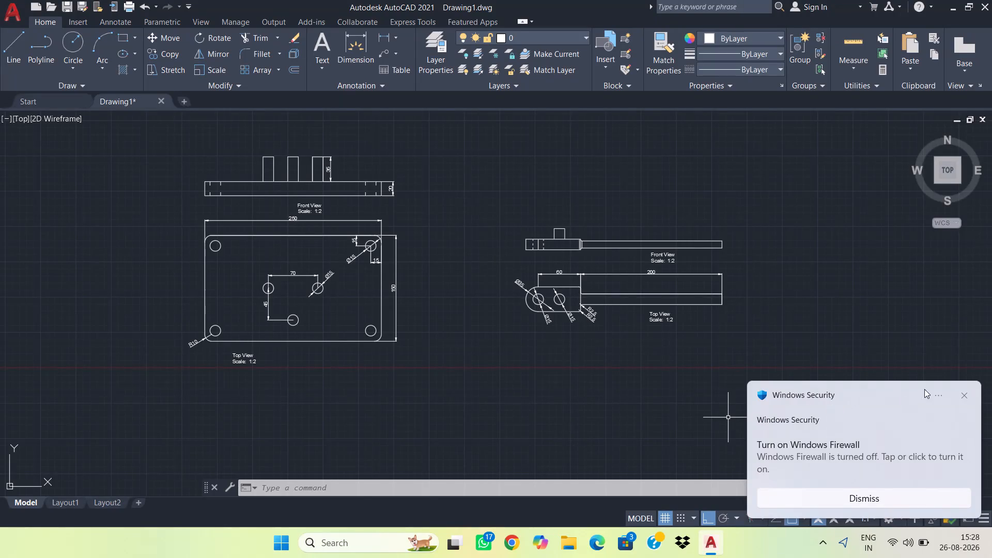
Dismiss the Windows Security notification covering the drawing.
left_click(965, 394)
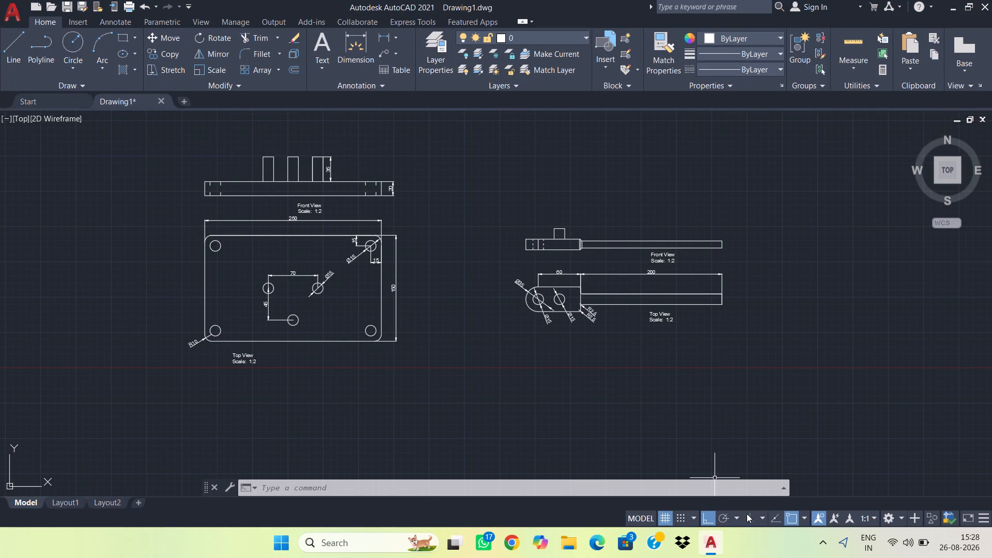
Turn on isometric drafting in the left isoplane.
left_click(747, 514)
Draw a 150-long isometric line sloping down at 330° in the empty area below the existing views, and switch to the top isoplane.
scroll(504, 321, "down", 1)
scroll(500, 357, "up", 1)
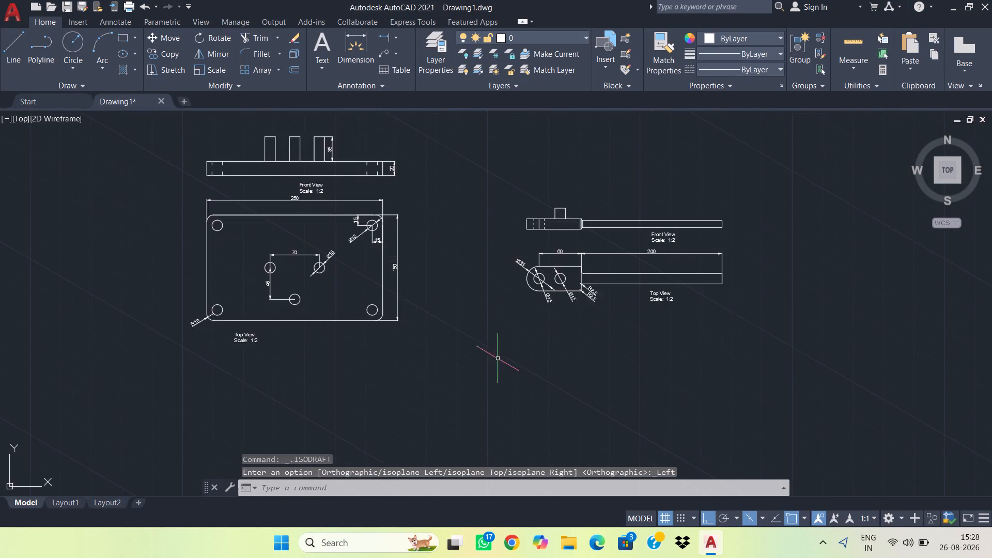
middle_click_drag(484, 365, 564, 281)
middle_click_drag(492, 343, 505, 329)
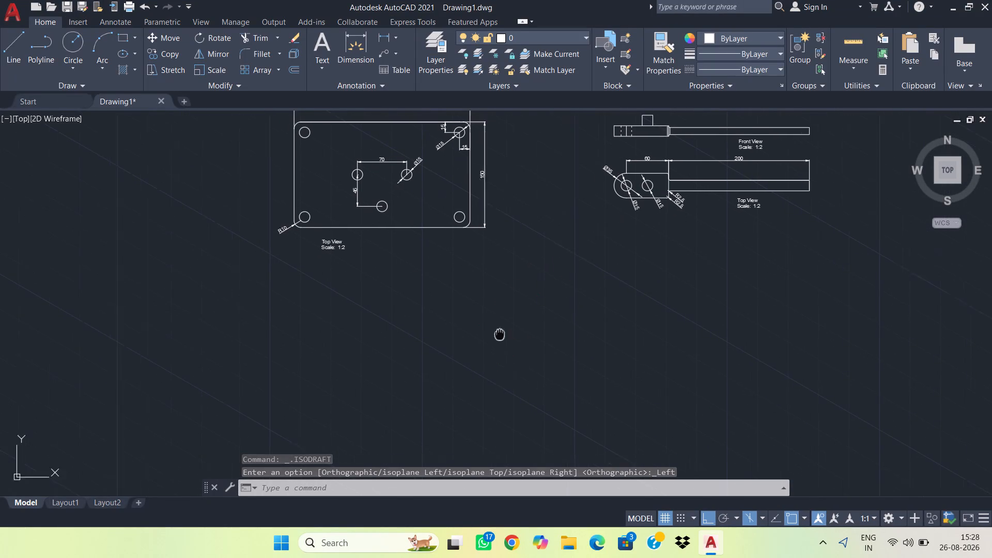
middle_click_drag(505, 329, 528, 309)
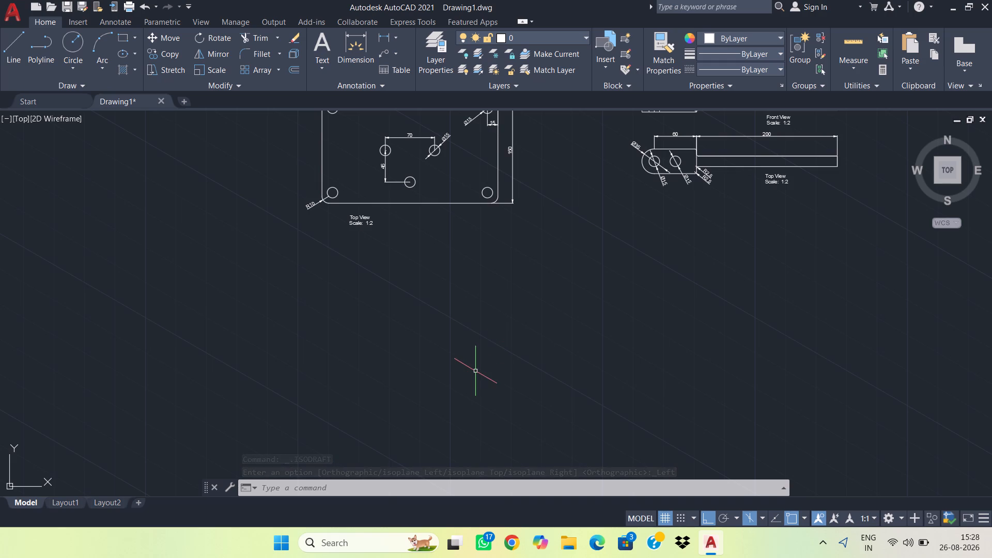
type("l")
key("space")
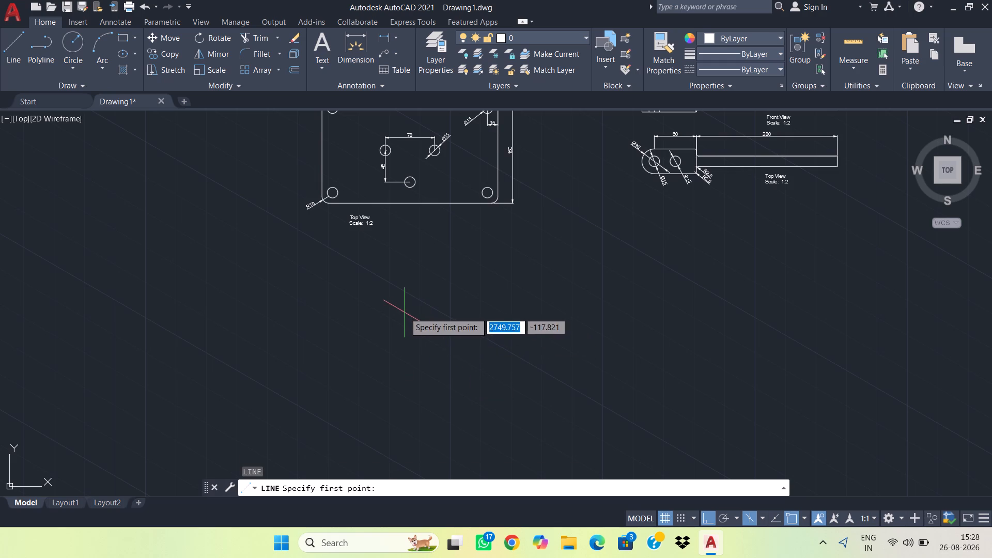
middle_click_drag(487, 394, 474, 260)
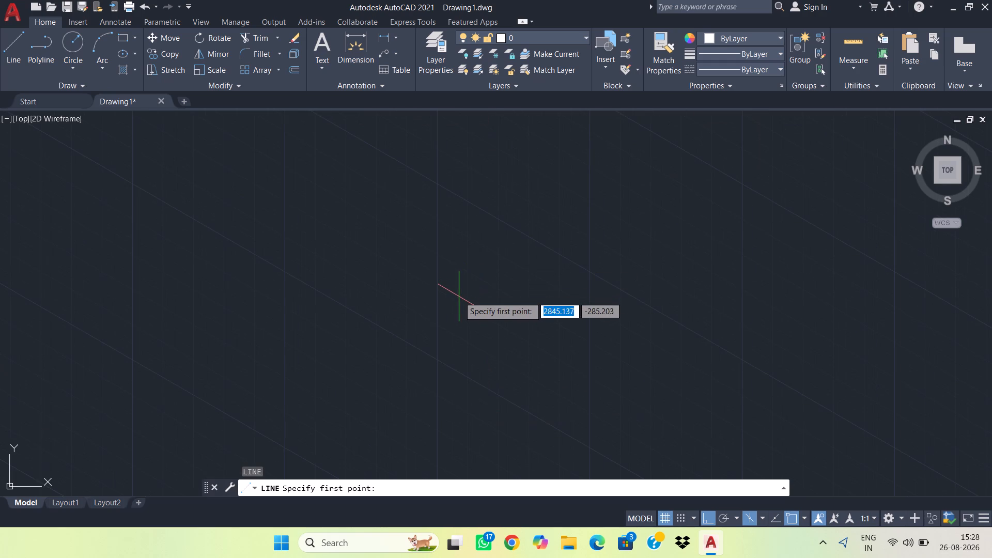
left_click(456, 262)
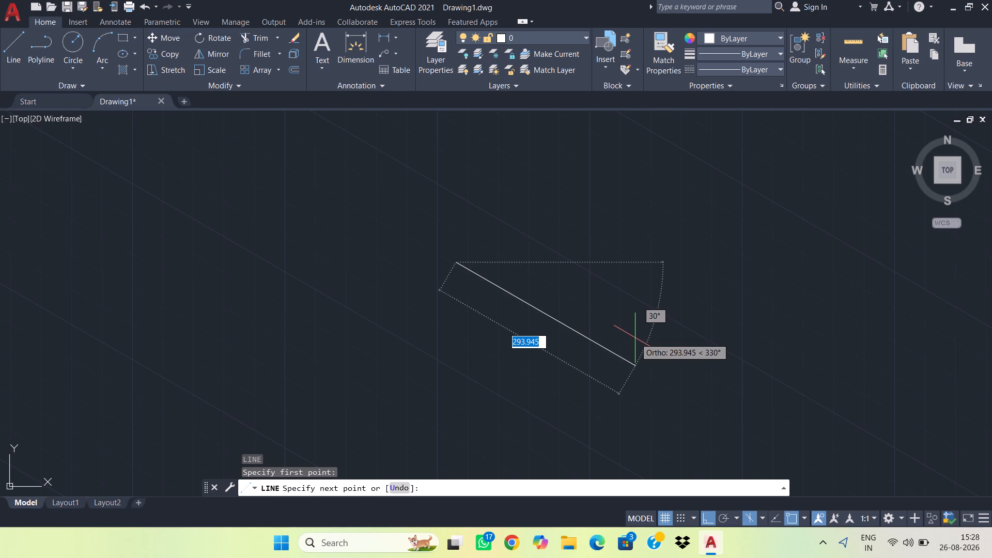
type("150")
key("Return")
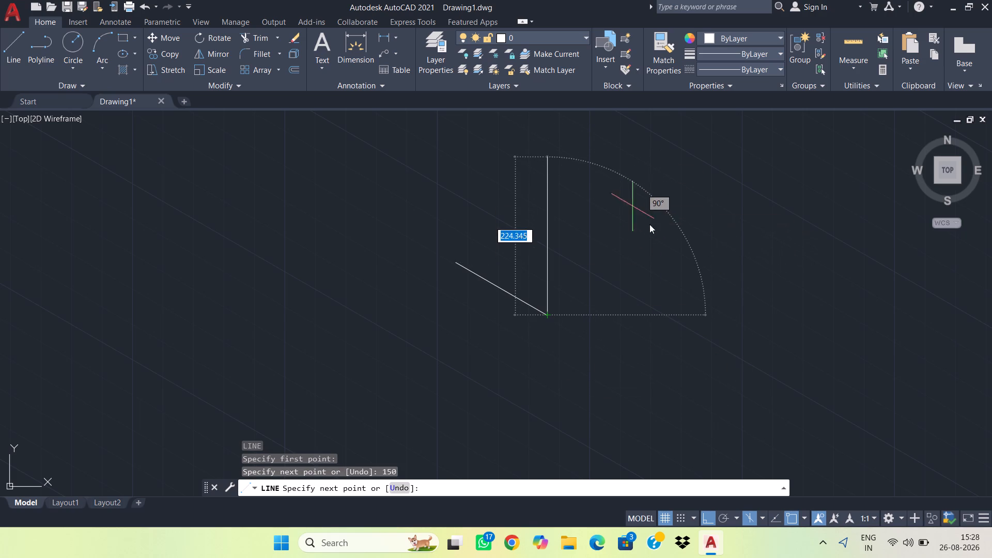
key("F5")
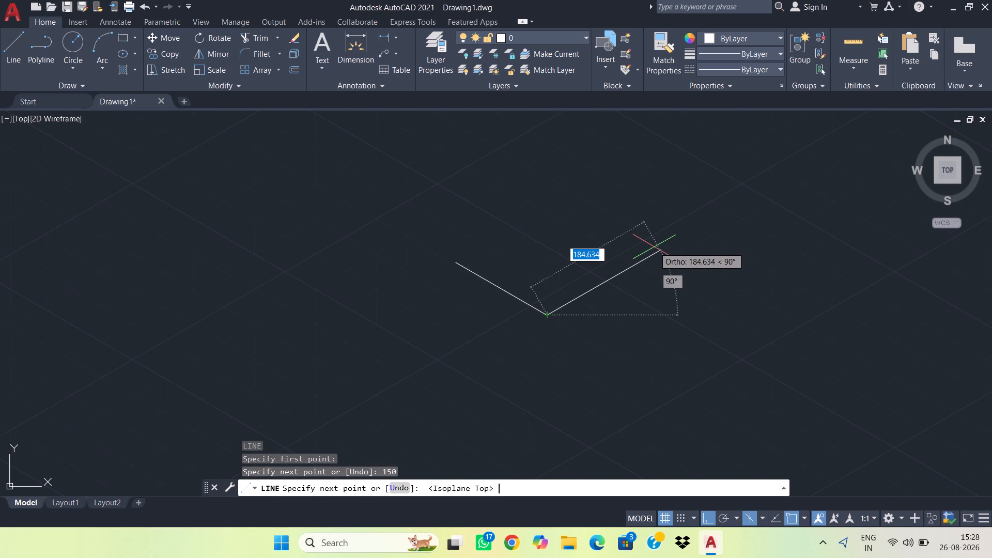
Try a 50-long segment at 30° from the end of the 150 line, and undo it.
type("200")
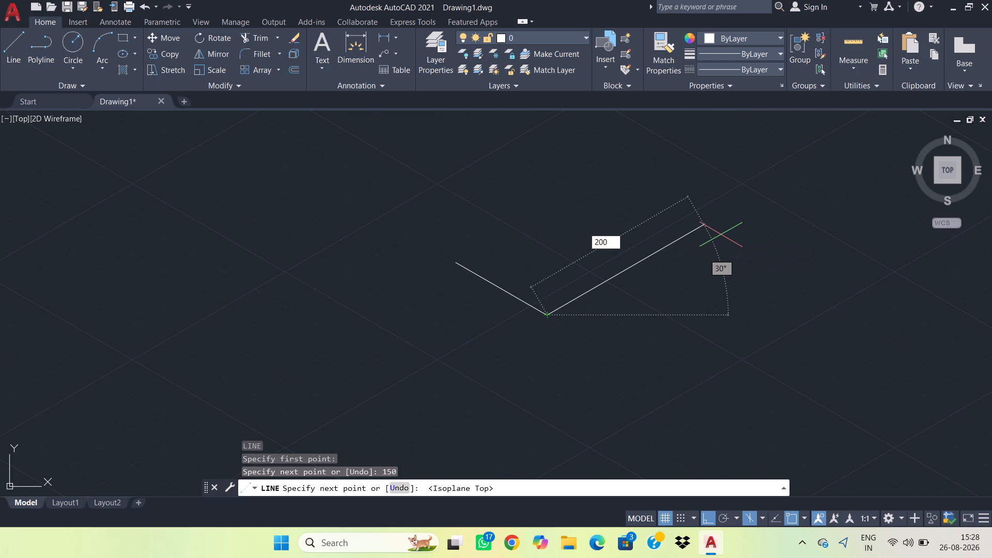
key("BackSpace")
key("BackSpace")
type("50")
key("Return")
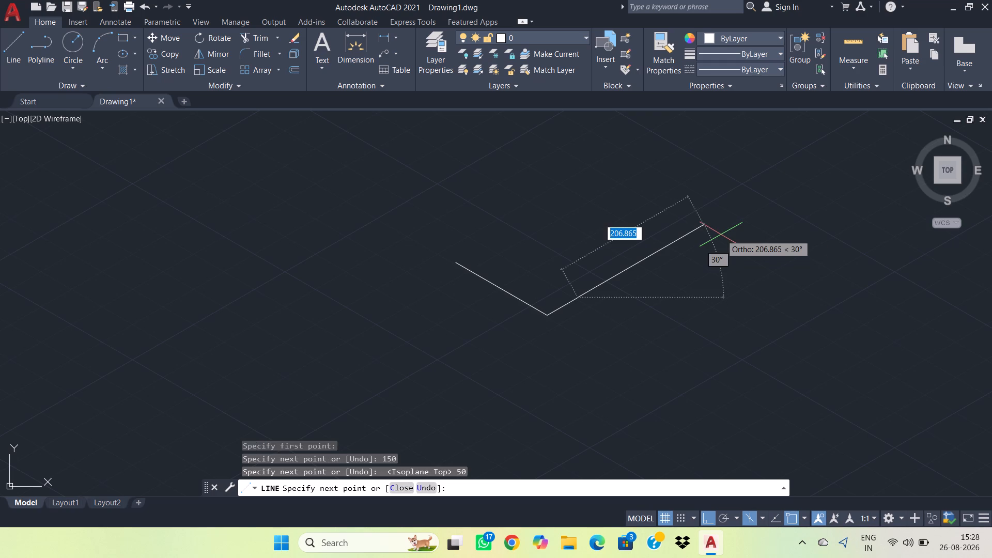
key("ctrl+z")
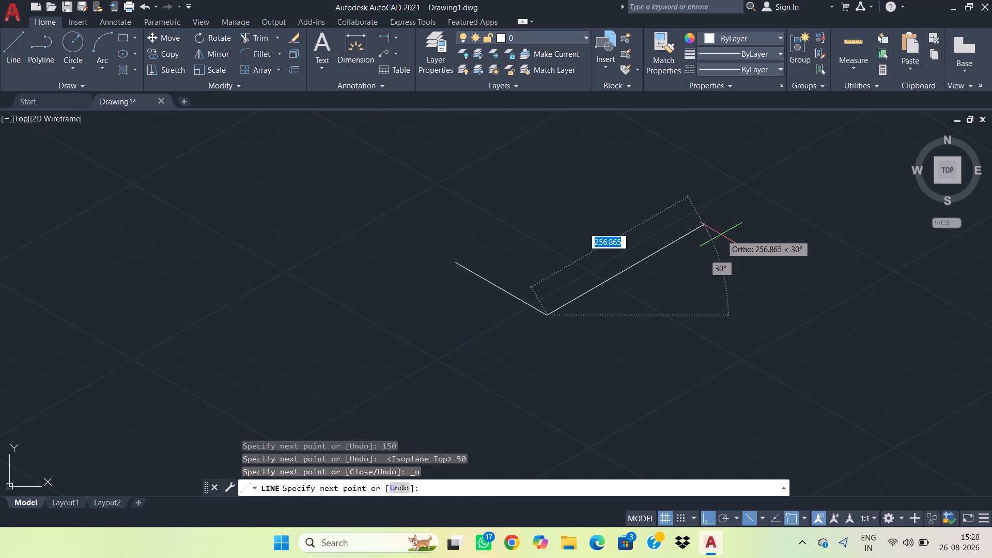
Complete the isometric rectangle with a 250 edge at 30°, a 150 edge at 150° and a closing edge back to the start point.
type("250")
key("Return")
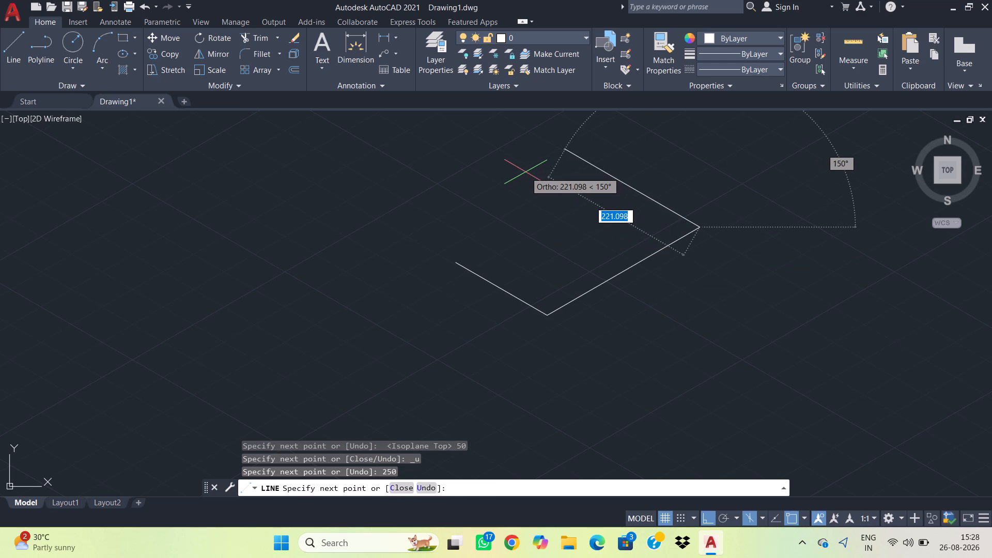
type("150")
key("Return")
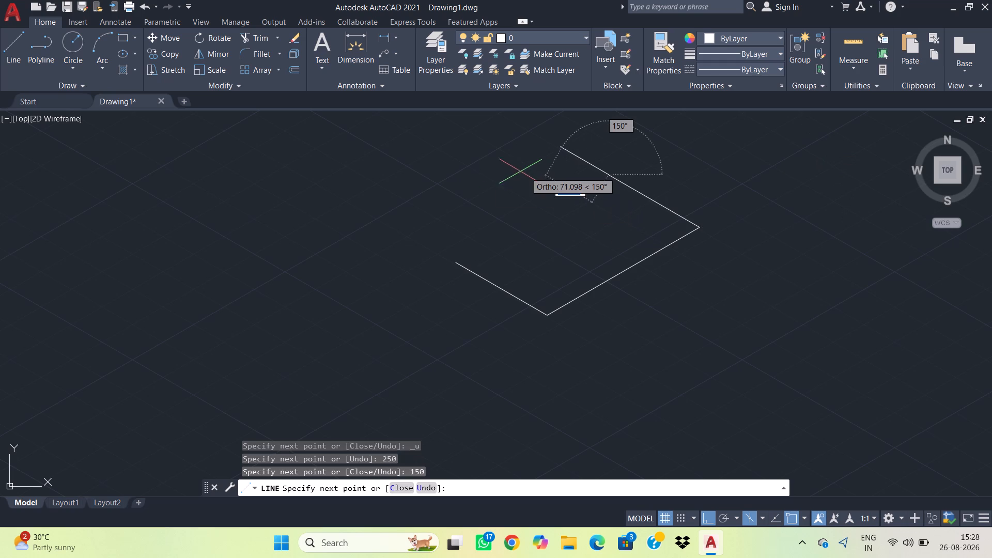
left_click(455, 262)
key("Escape")
Draw the plate's side faces from the top face's leftmost corner: 20 down, 150 at 330°, 250 at 30°, ending at the top face's rightmost corner.
key("space")
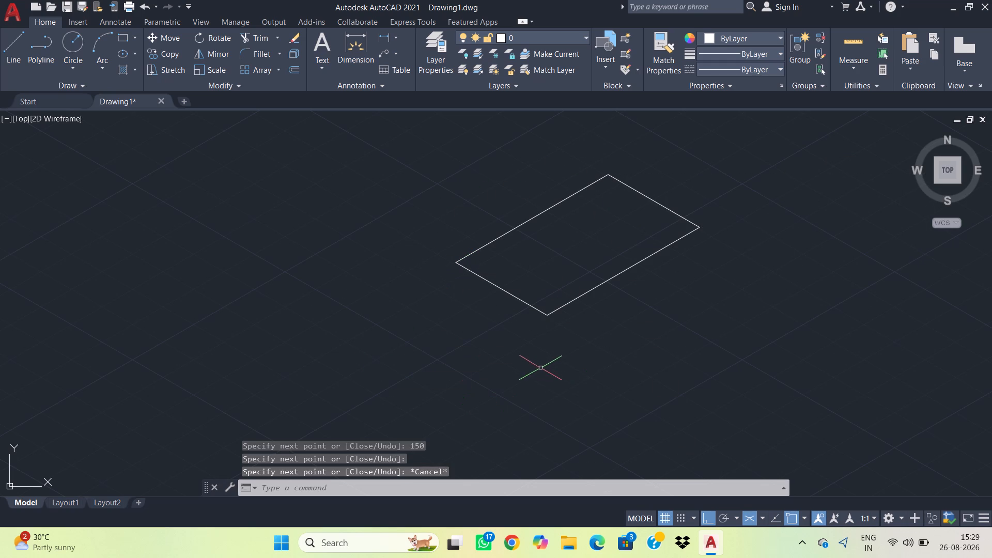
middle_click_drag(441, 326, 460, 272)
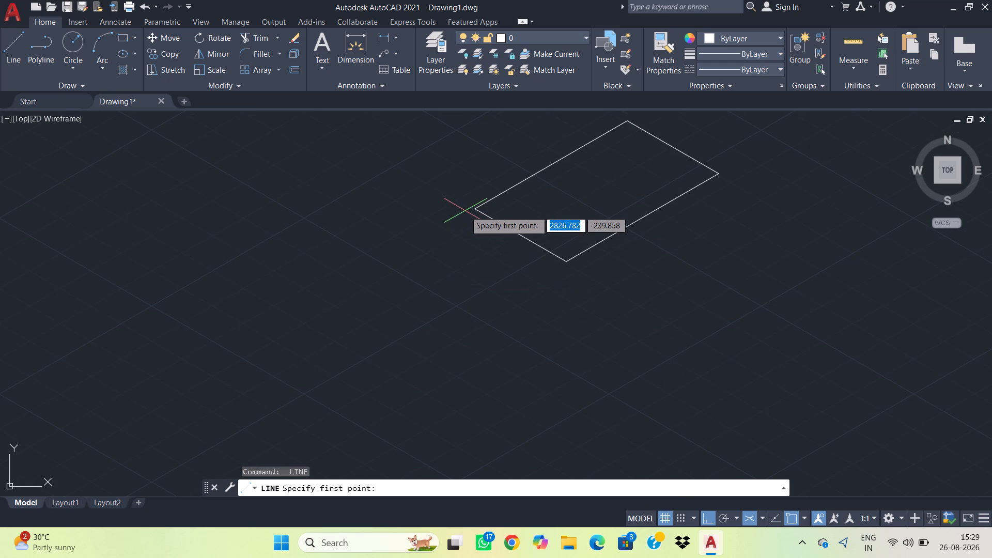
left_click(474, 209)
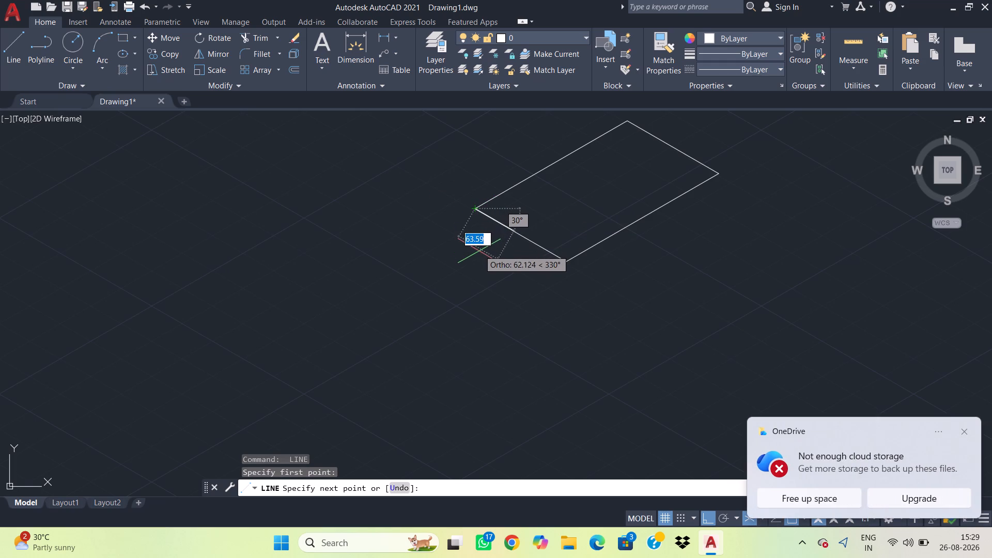
key("F5")
type("20")
key("Return")
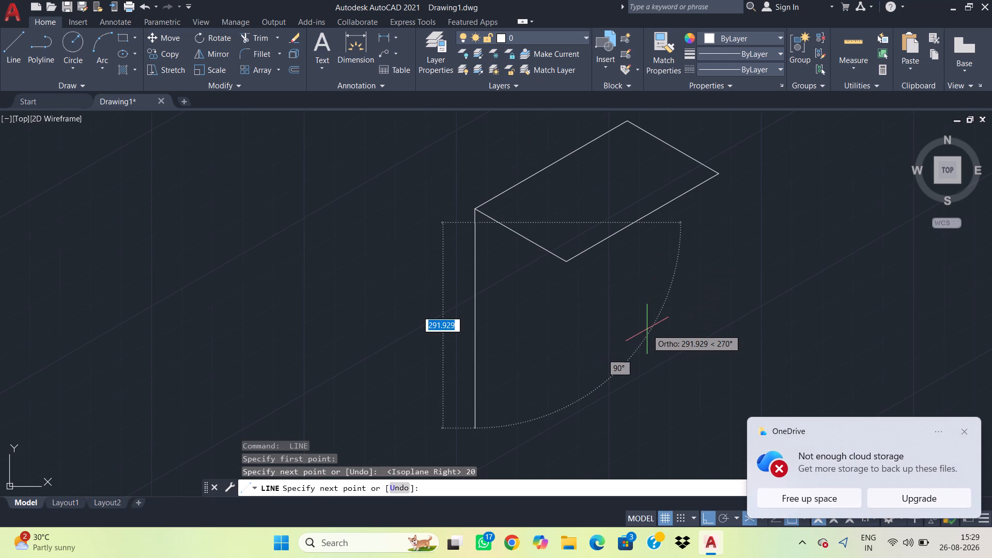
key("F5")
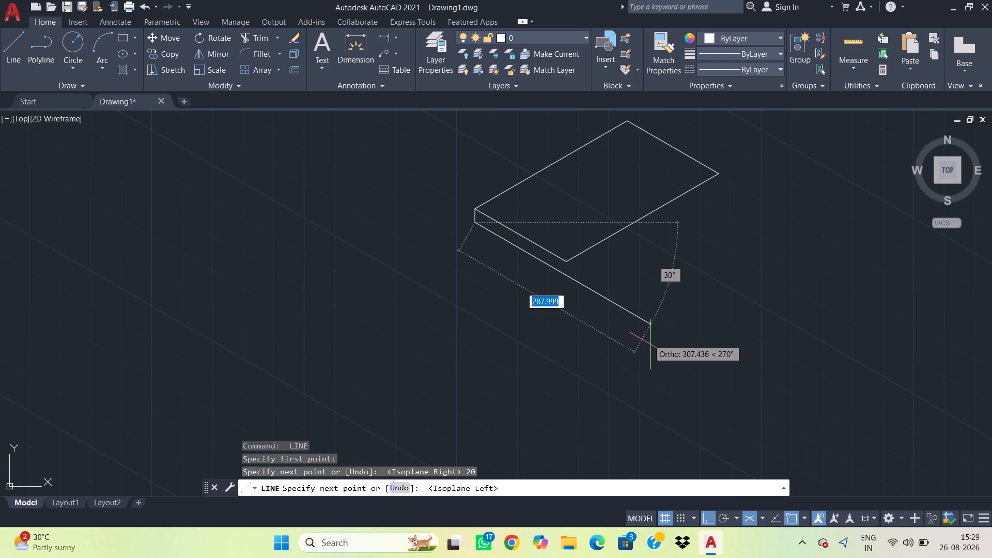
type("150")
key("Return")
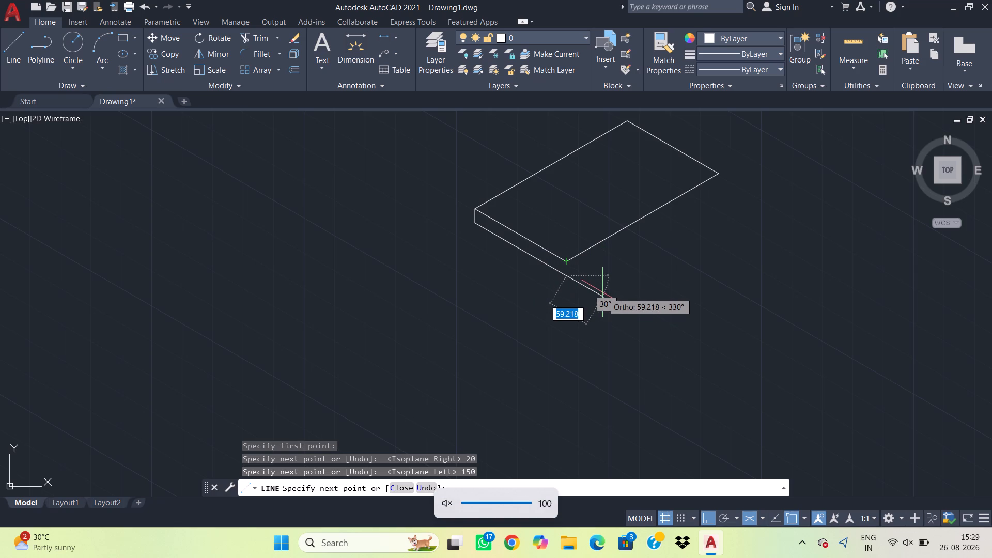
key("F5")
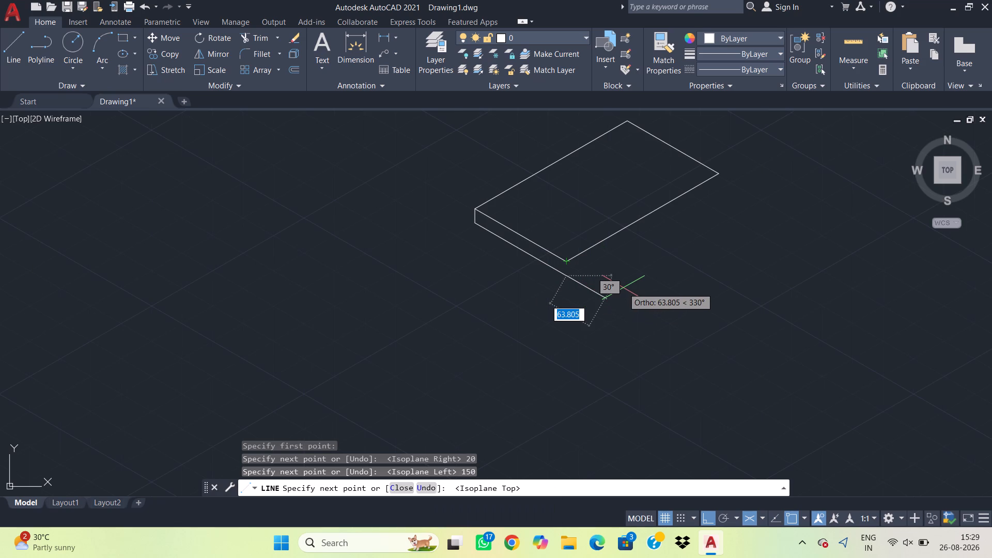
key("F5")
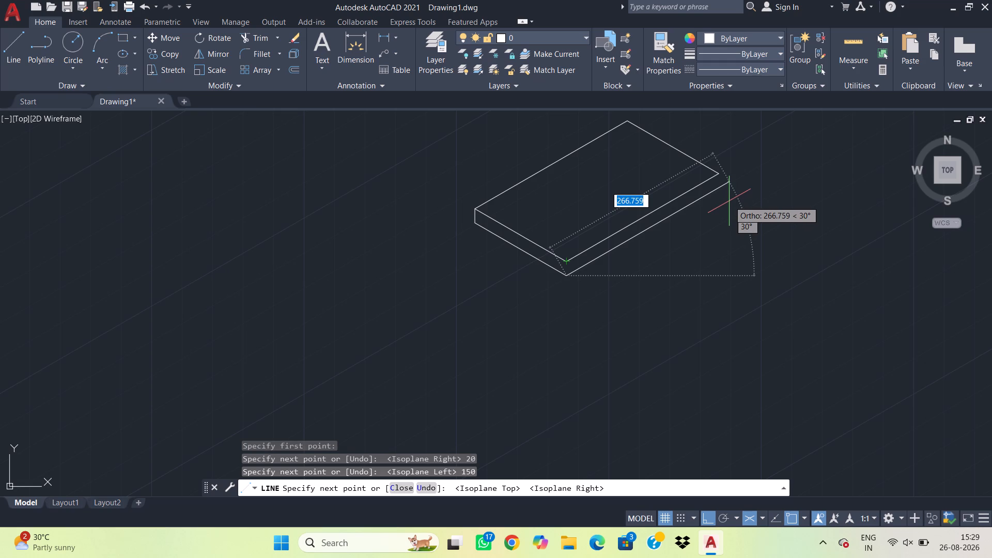
type("250")
key("Return")
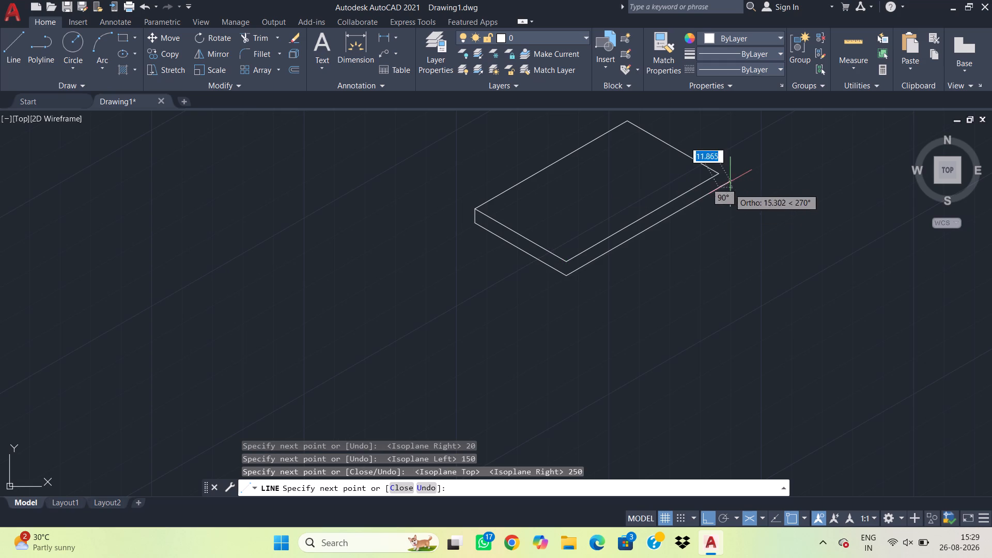
left_click(720, 174)
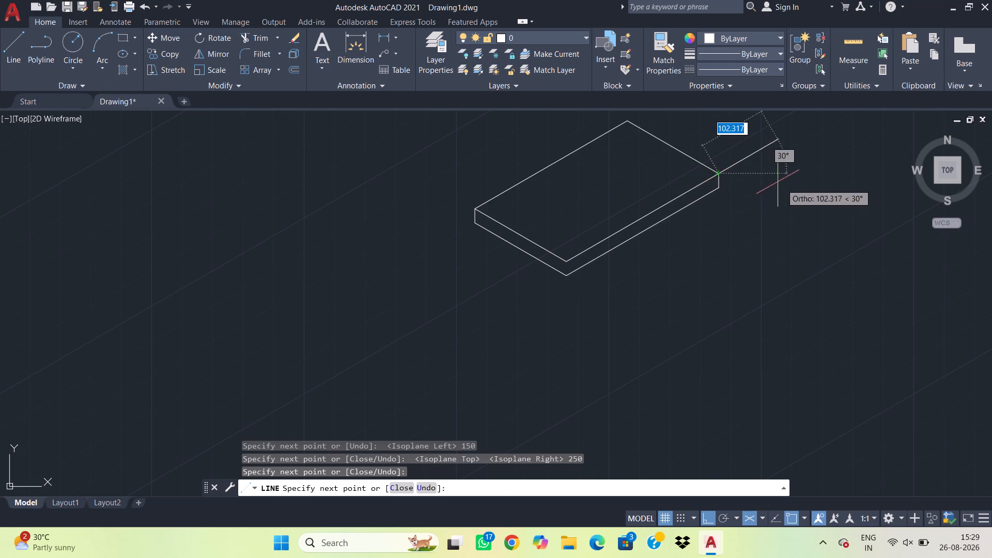
key("Escape")
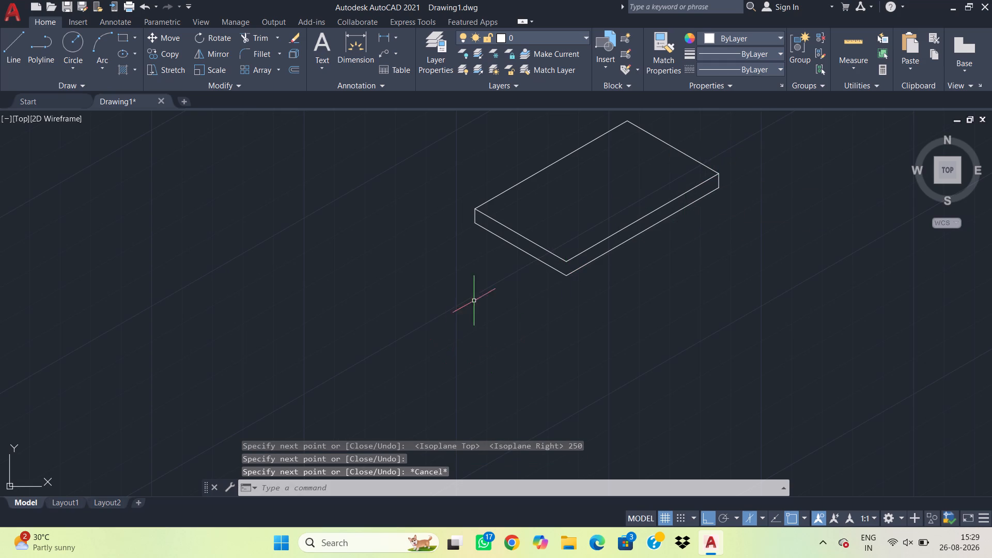
Fillet the plate's front corner with radius 10 on both the bottom and the top edges.
middle_click_drag(579, 178, 577, 231)
scroll(577, 232, "up", 1)
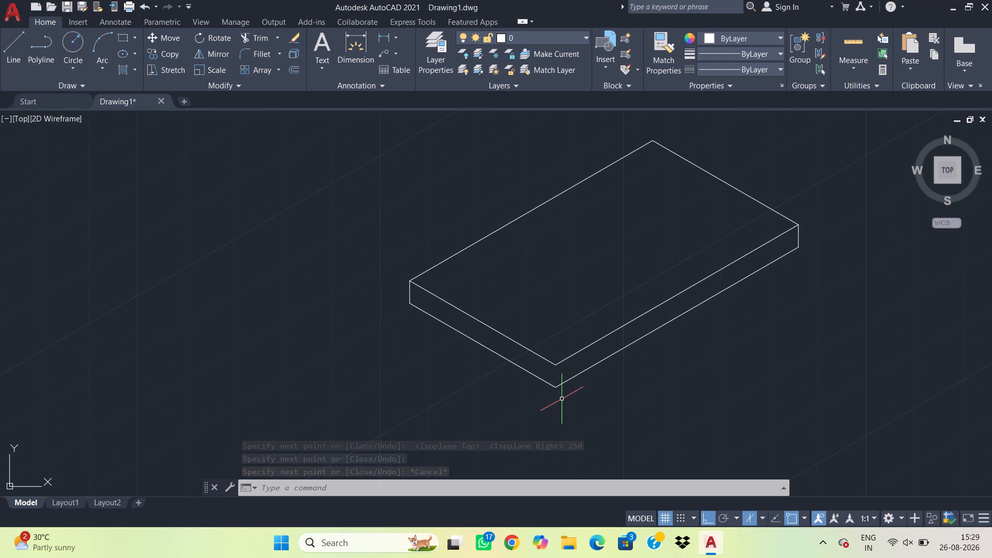
type("f")
key("space")
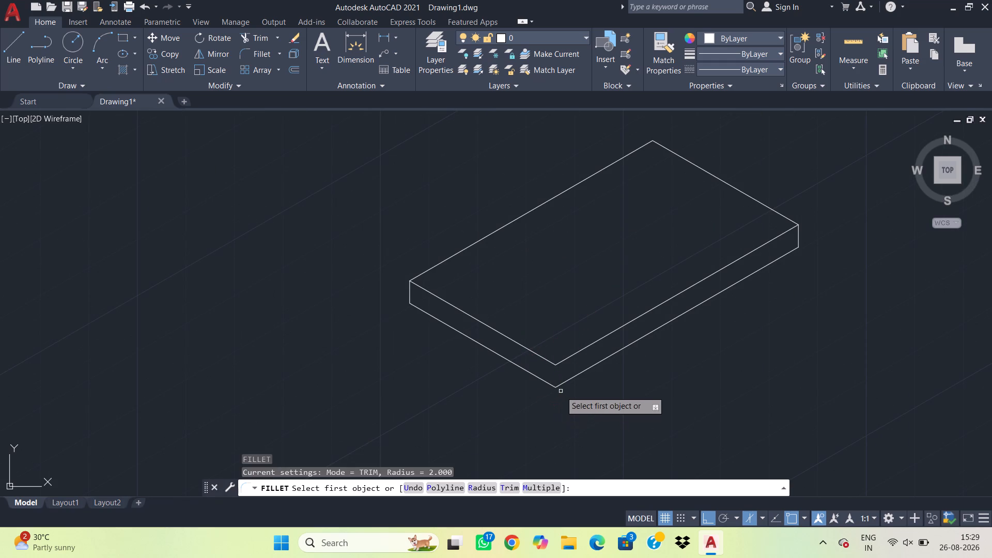
type("r 10")
key("Return")
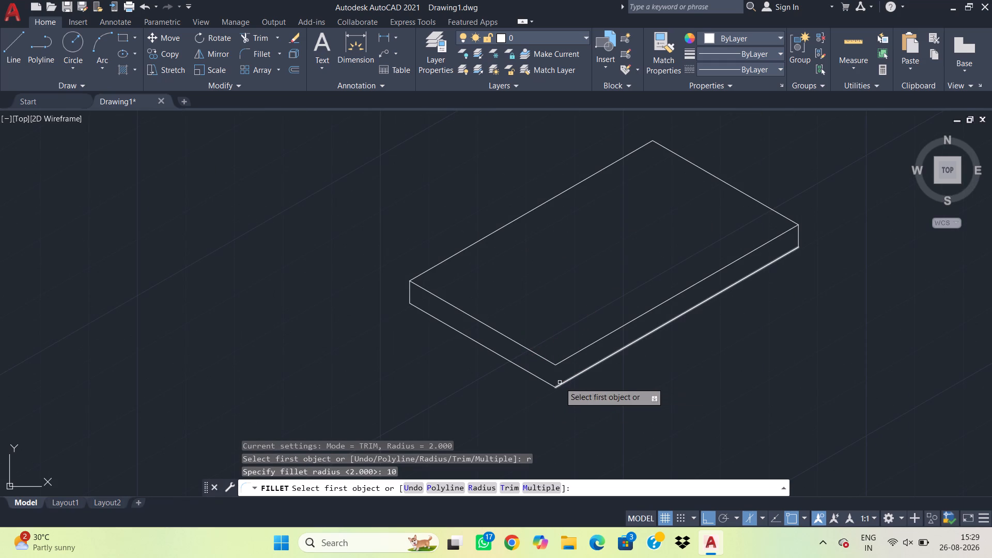
left_click(538, 379)
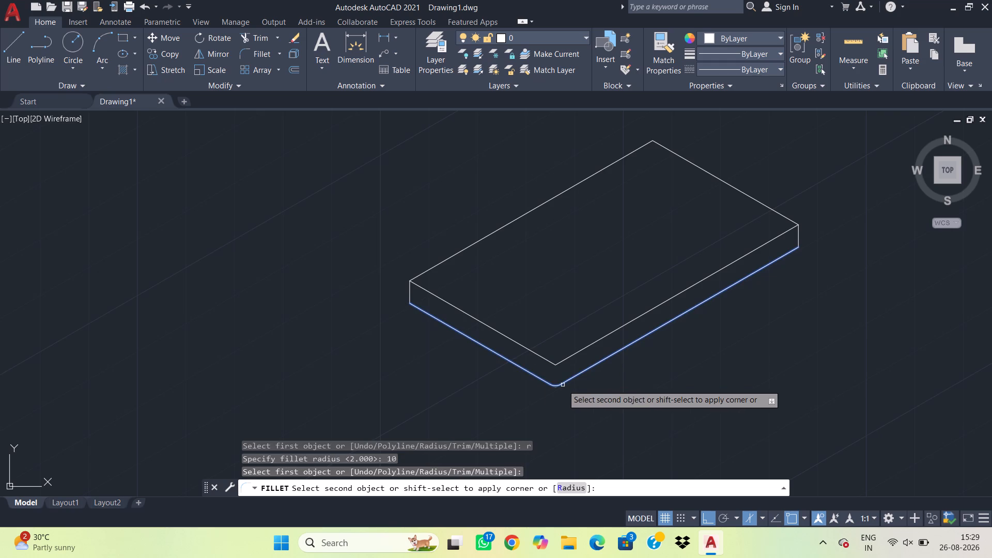
left_click(563, 385)
key("space")
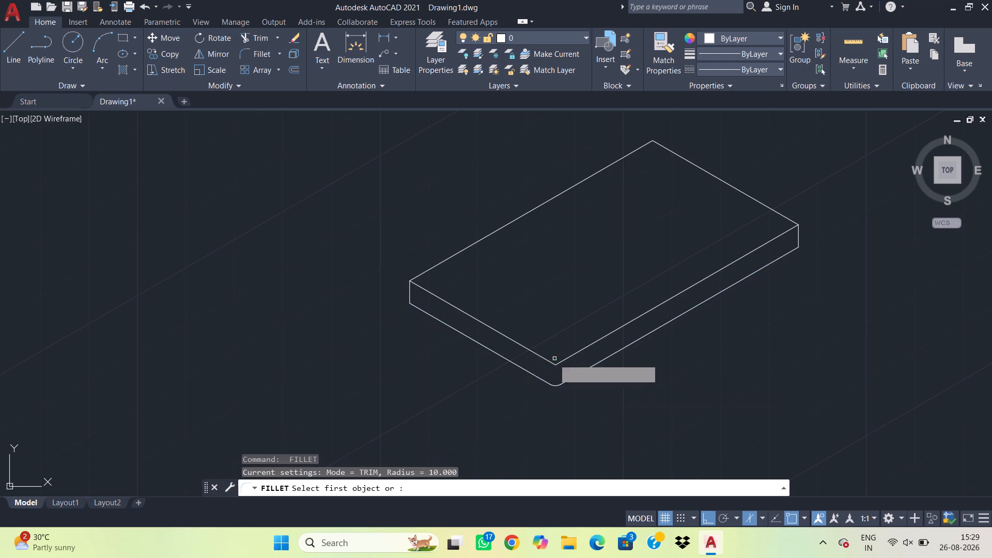
left_click(549, 362)
left_click(564, 363)
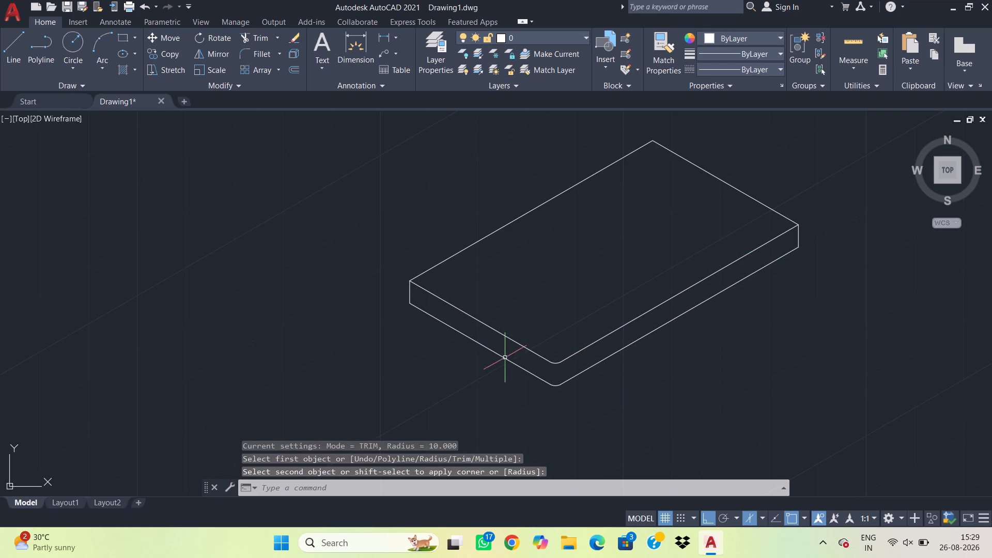
Fillet the leftmost corner of the plate's top face with radius 10.
key("space")
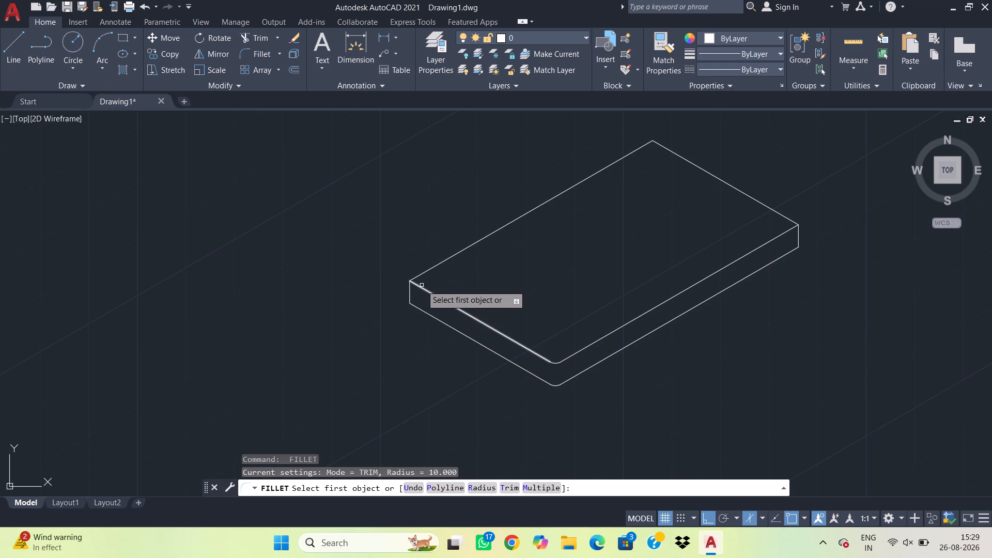
left_click(421, 286)
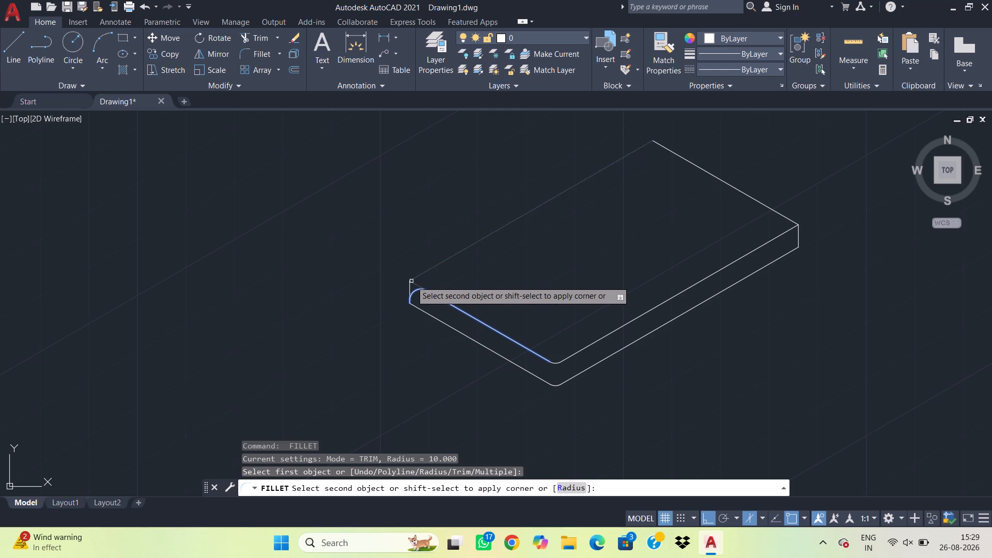
left_click(416, 278)
key("space")
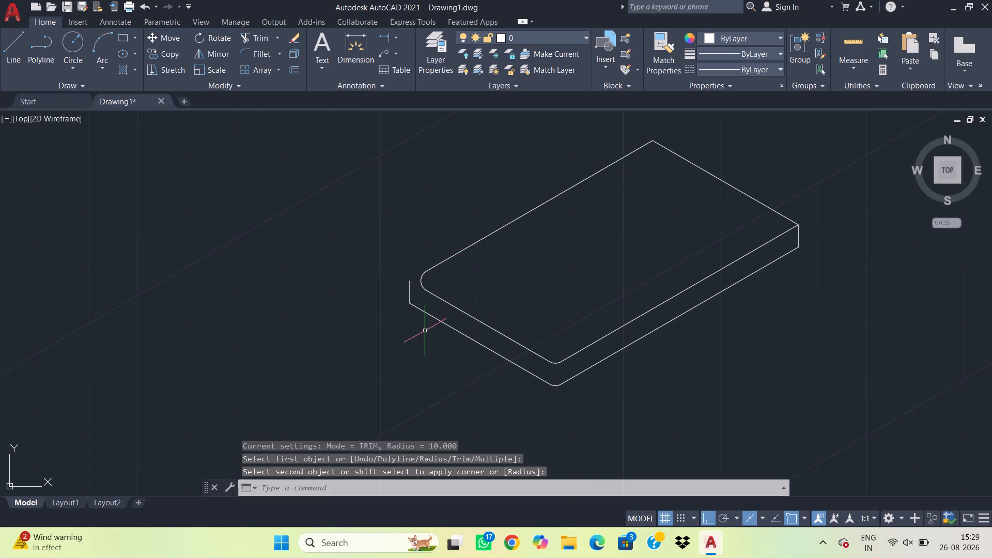
Draw a vertical line from the rounded left corner of the plate's top face down past the bottom edge.
key("Escape")
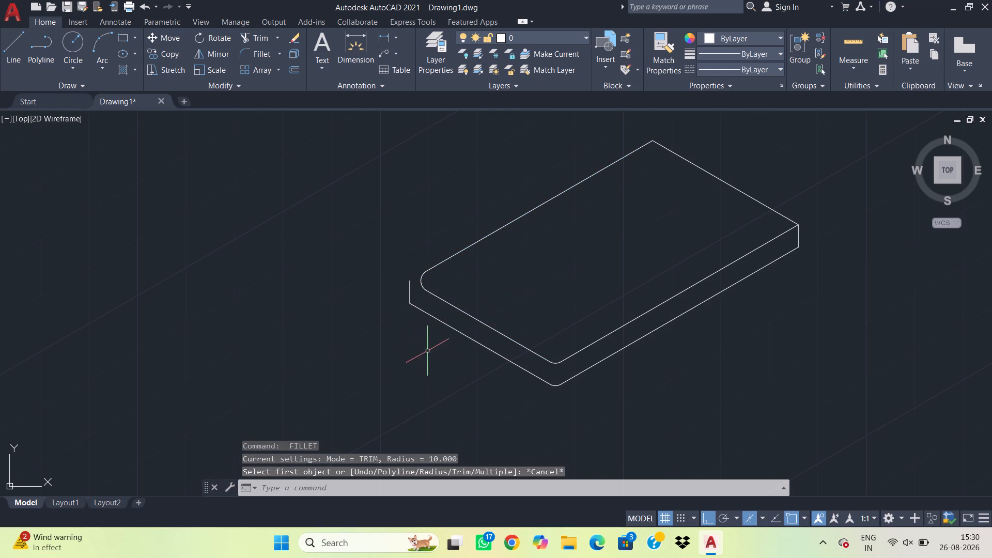
key("l")
key("space")
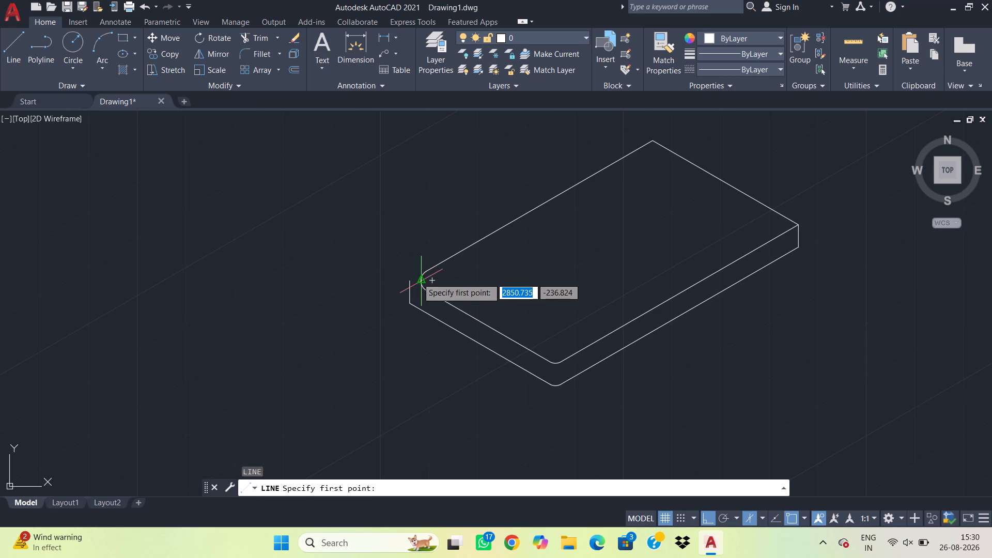
left_click(417, 278)
left_click(417, 335)
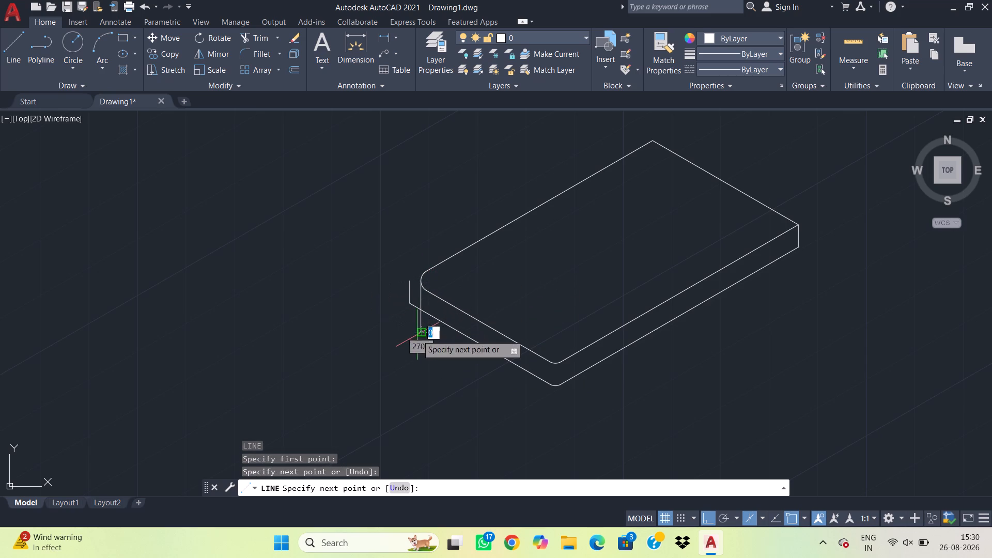
key("Escape")
key("grave")
key("Escape")
key("Escape")
Trim the new vertical line below the bottom edge and remove the leftover edge segments outside the plate's left corner.
type("tr")
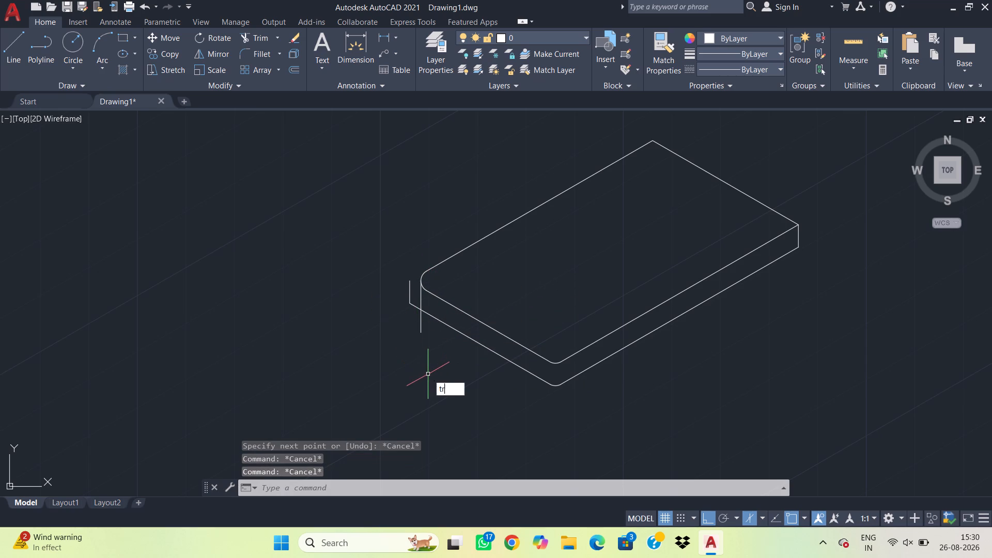
key("space")
left_click_drag(429, 342, 405, 306)
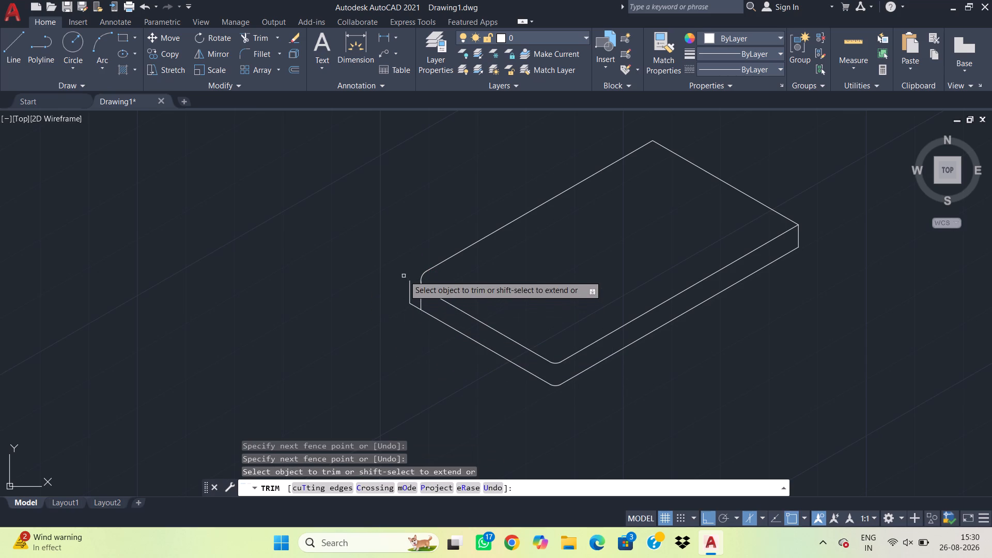
left_click_drag(410, 274, 419, 342)
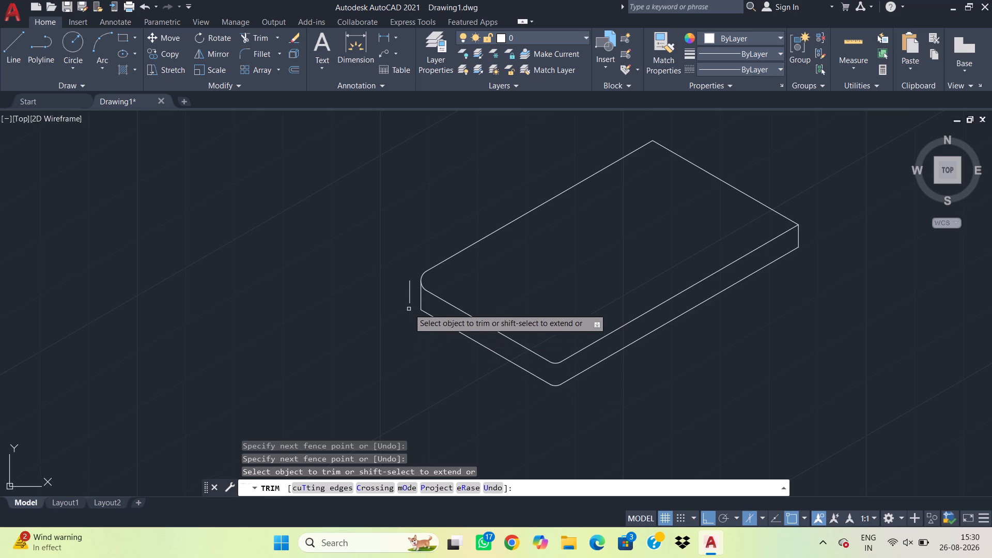
left_click_drag(410, 295, 393, 287)
key("Escape")
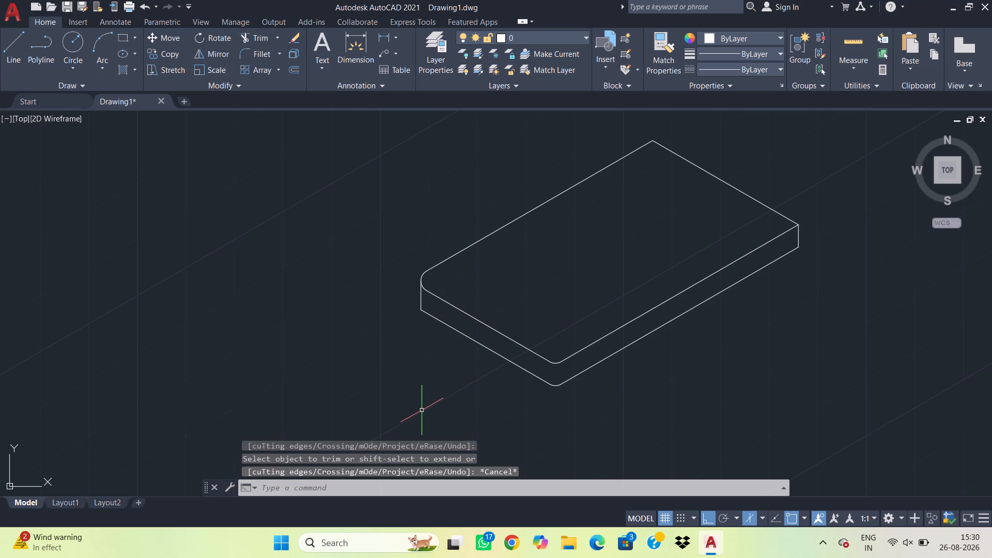
Fillet the plate's bottom left corner, between the vertical line and the bottom edge, with radius 5.
key("f")
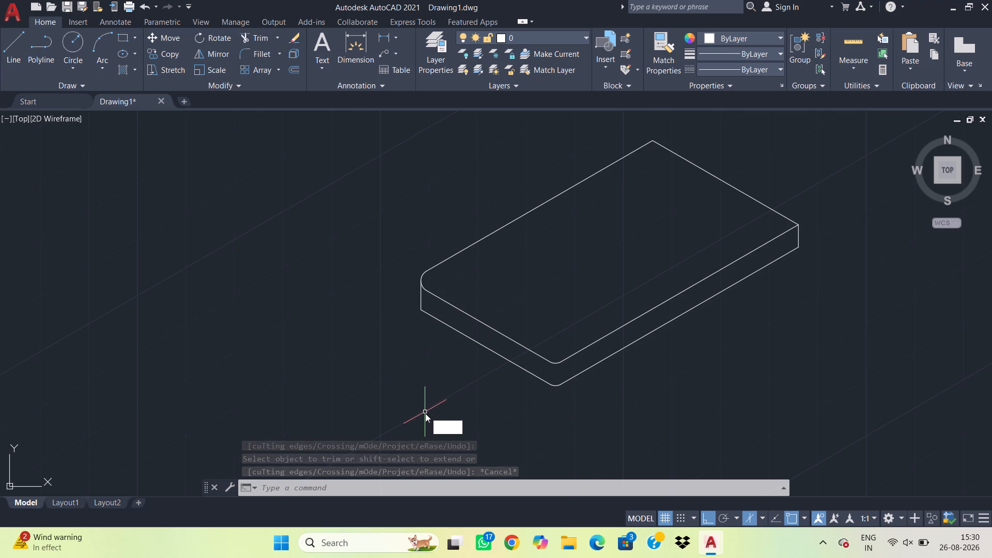
key("space")
type("r")
key("space")
key("5")
key("Return")
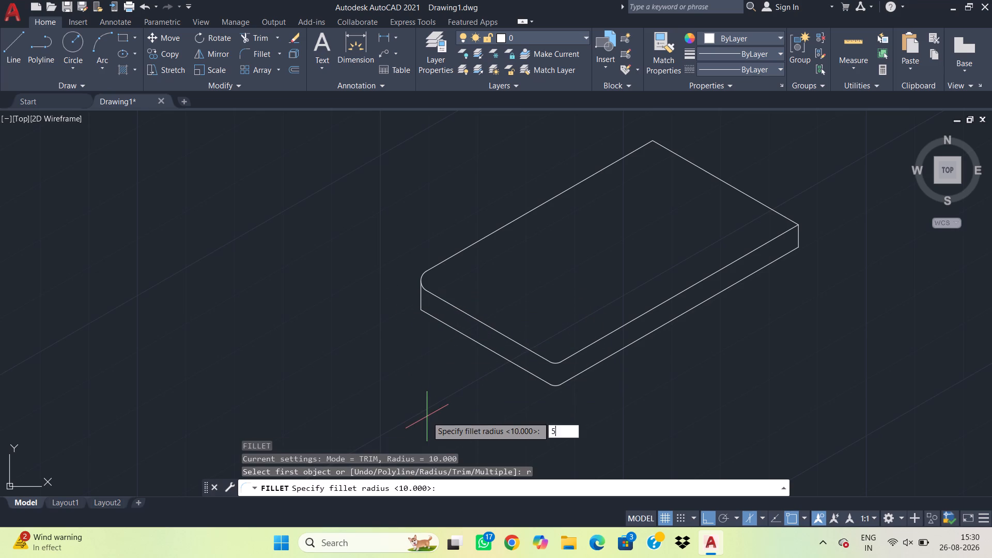
left_click(421, 299)
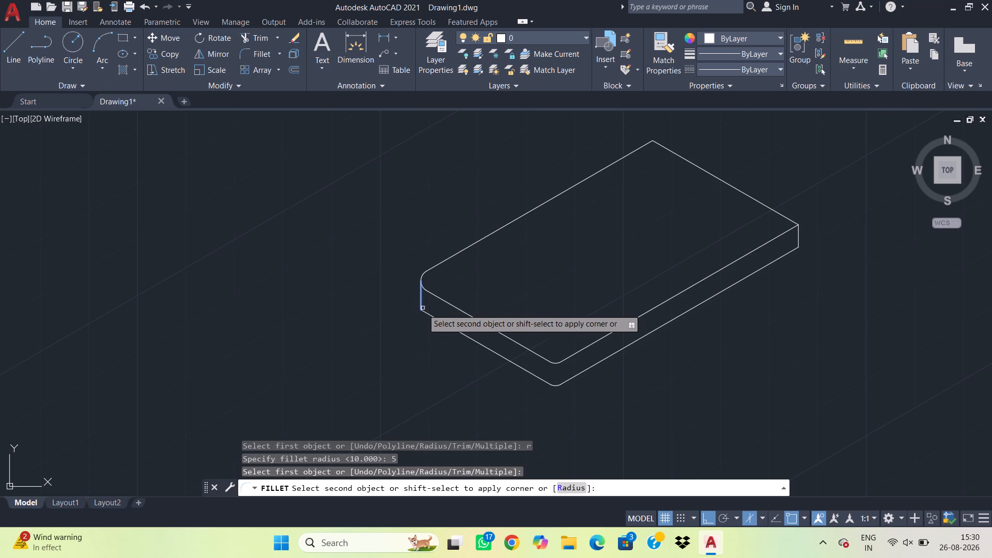
left_click(428, 313)
key("Escape")
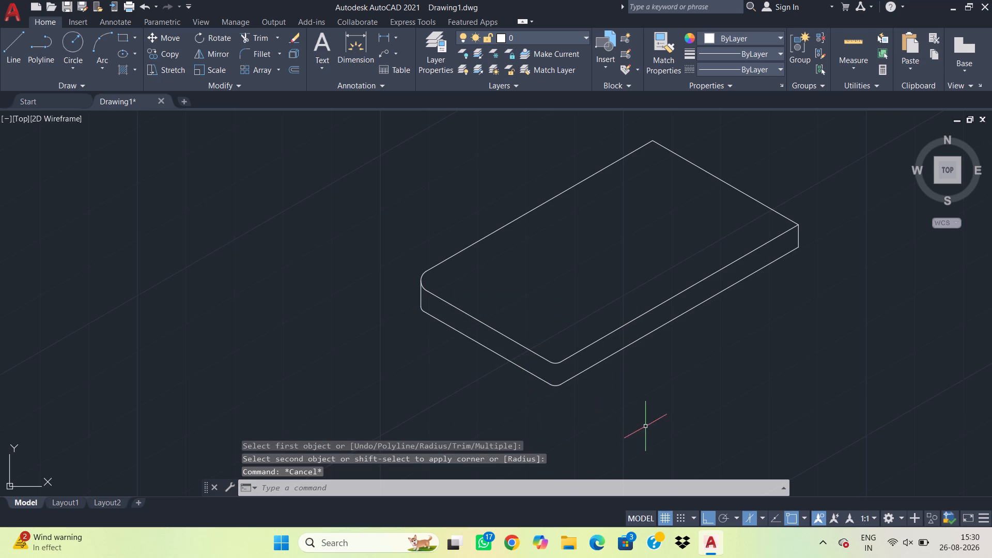
Fillet the rightmost corner of the plate's top face with radius 10.
middle_click_drag(753, 314, 675, 335)
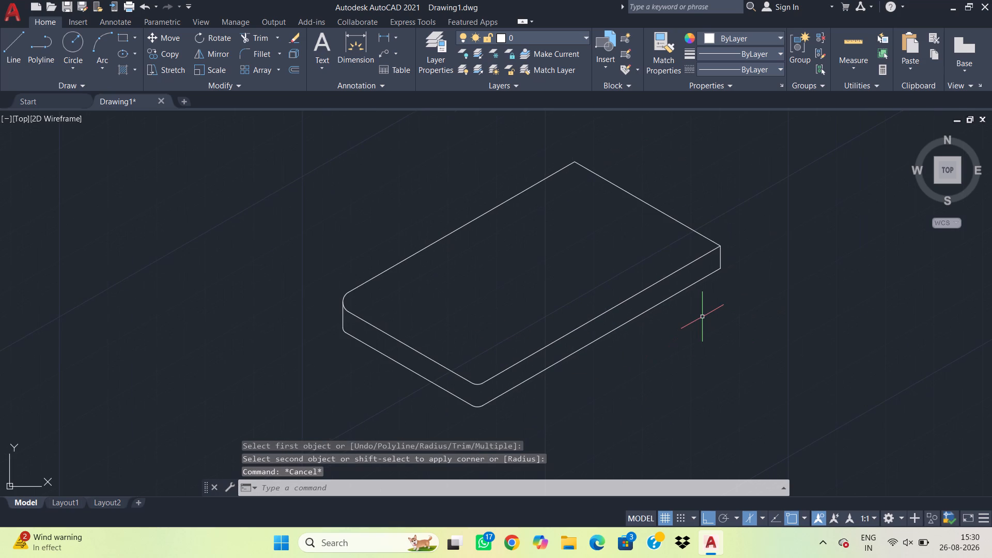
type("f")
key("space")
type("r 10")
key("Return")
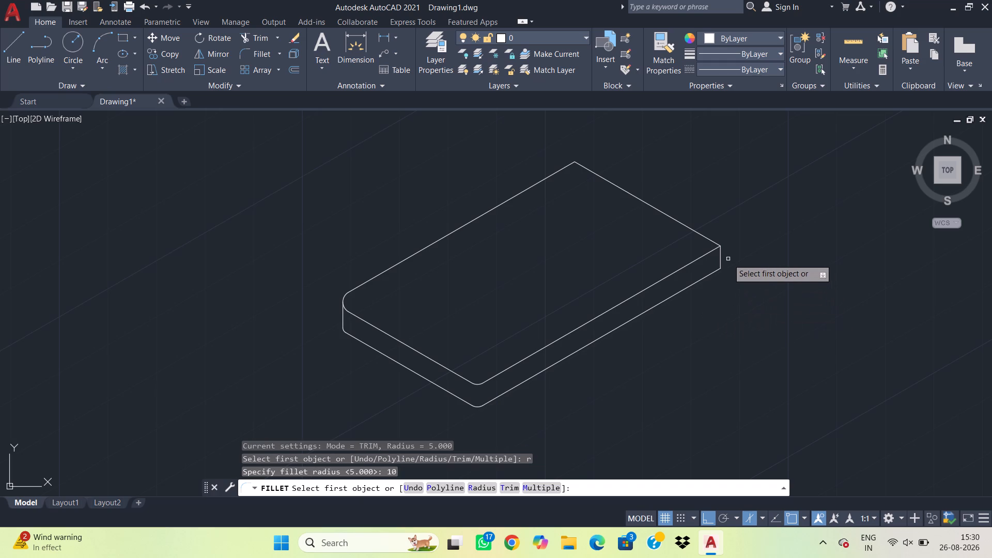
left_click(710, 252)
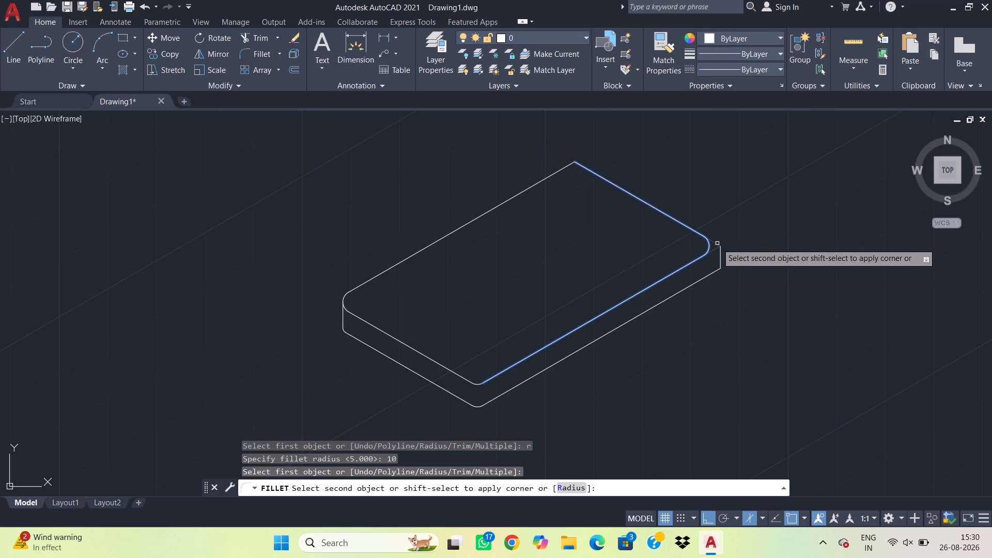
key("Escape")
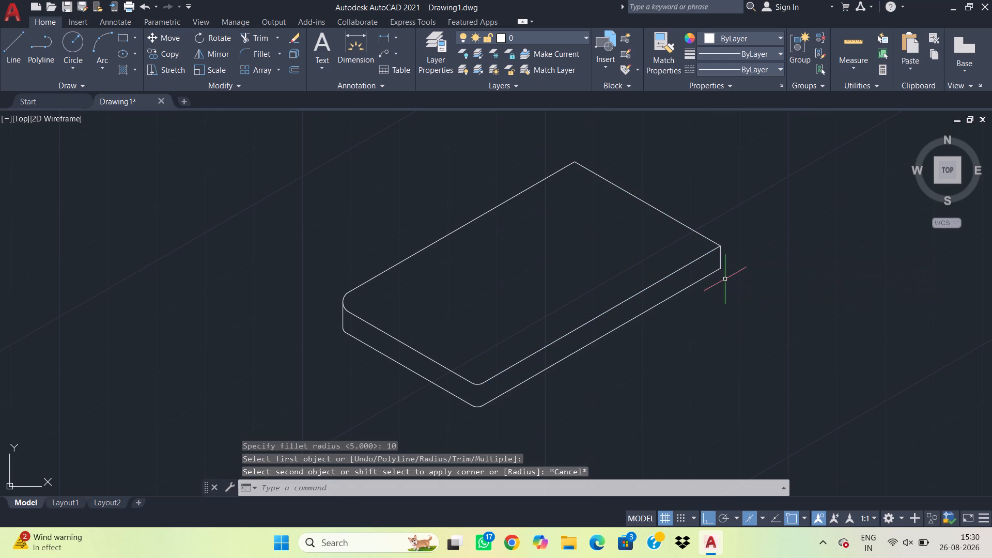
type("f")
key("space")
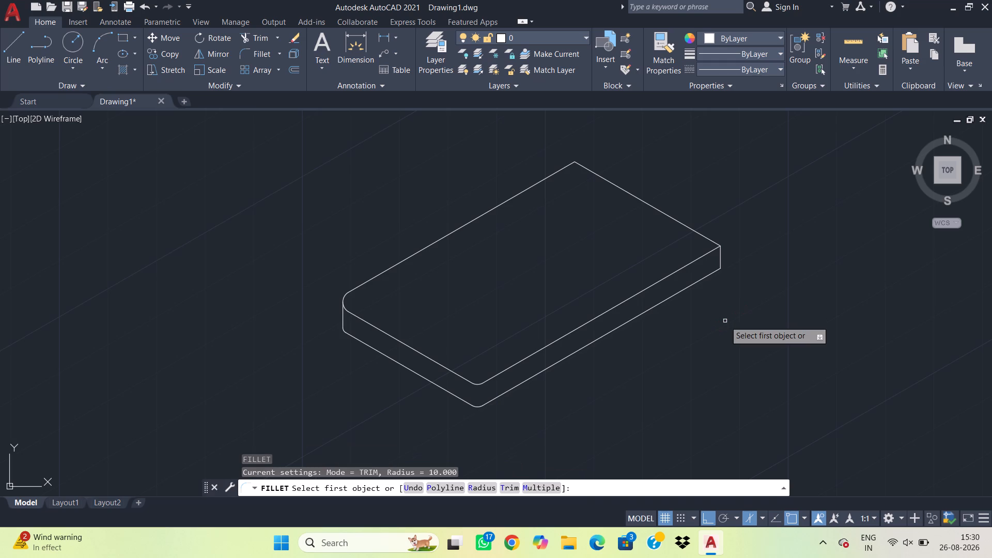
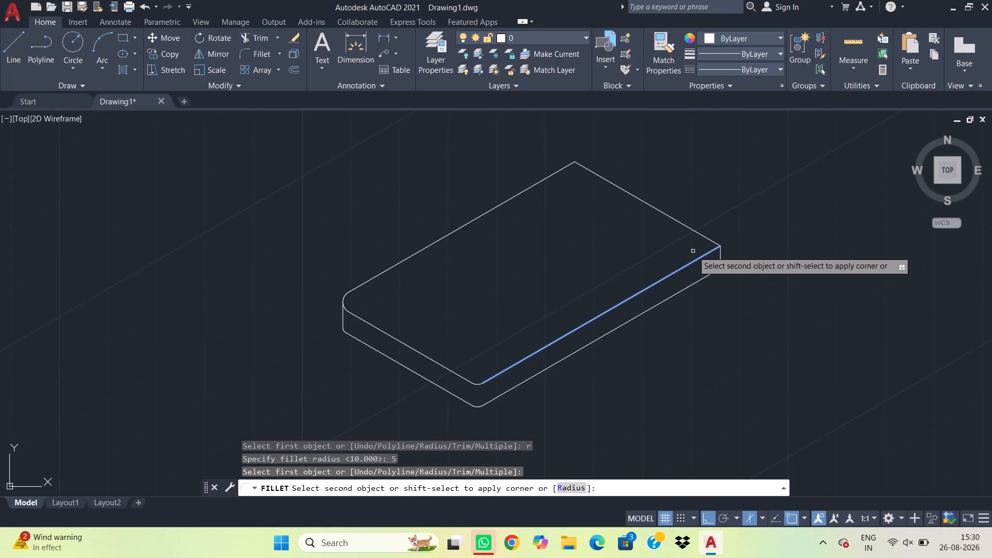
Complete the radius 5 fillet at the rightmost corner of the plate's top face by picking the back right edge.
left_click(696, 229)
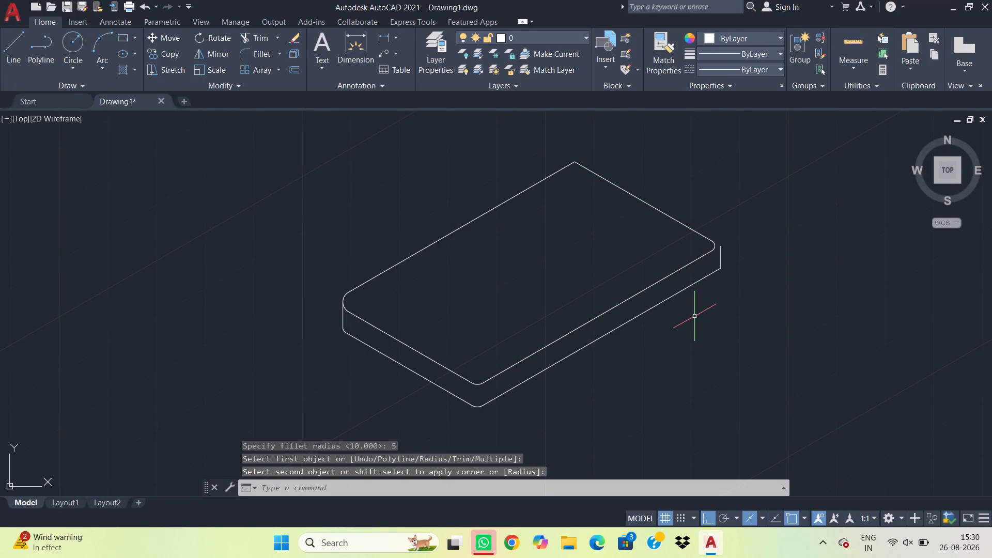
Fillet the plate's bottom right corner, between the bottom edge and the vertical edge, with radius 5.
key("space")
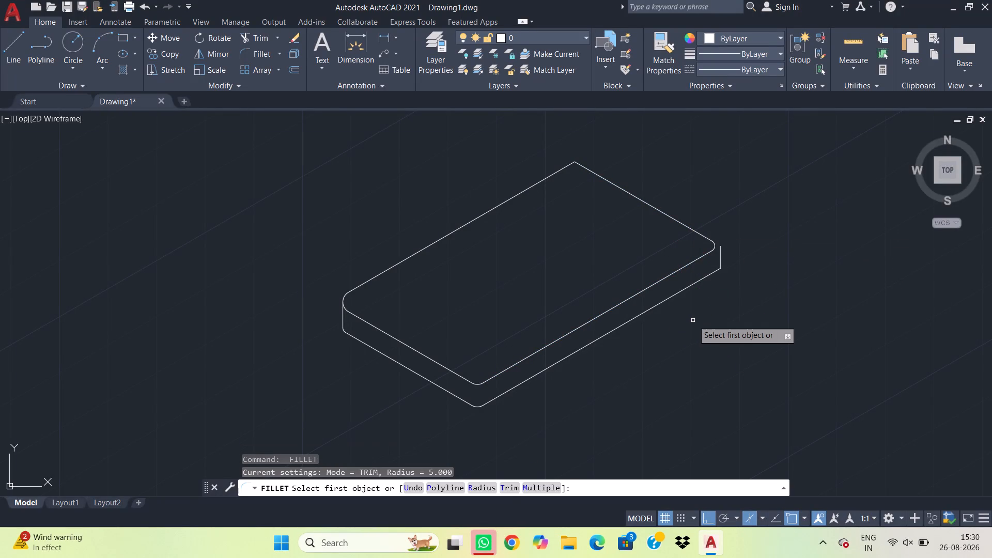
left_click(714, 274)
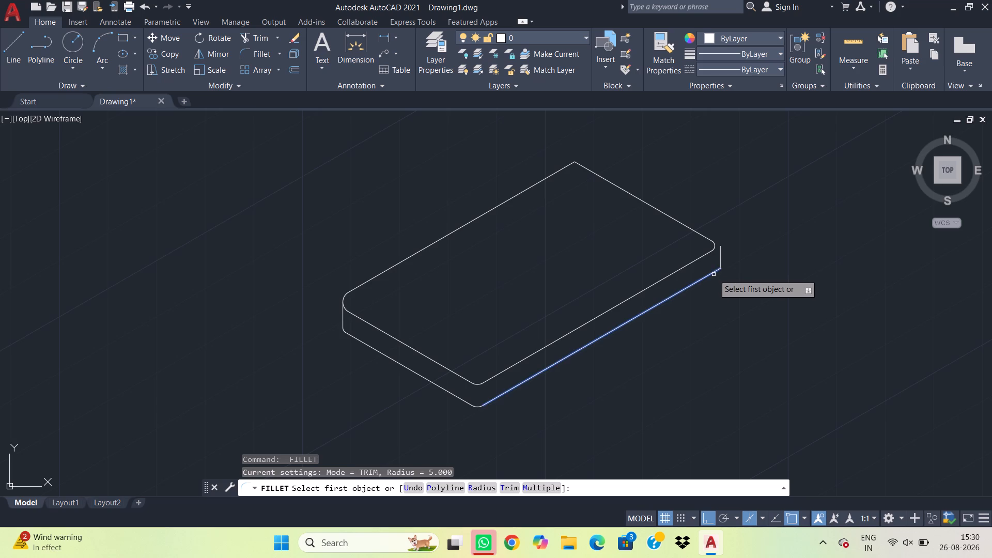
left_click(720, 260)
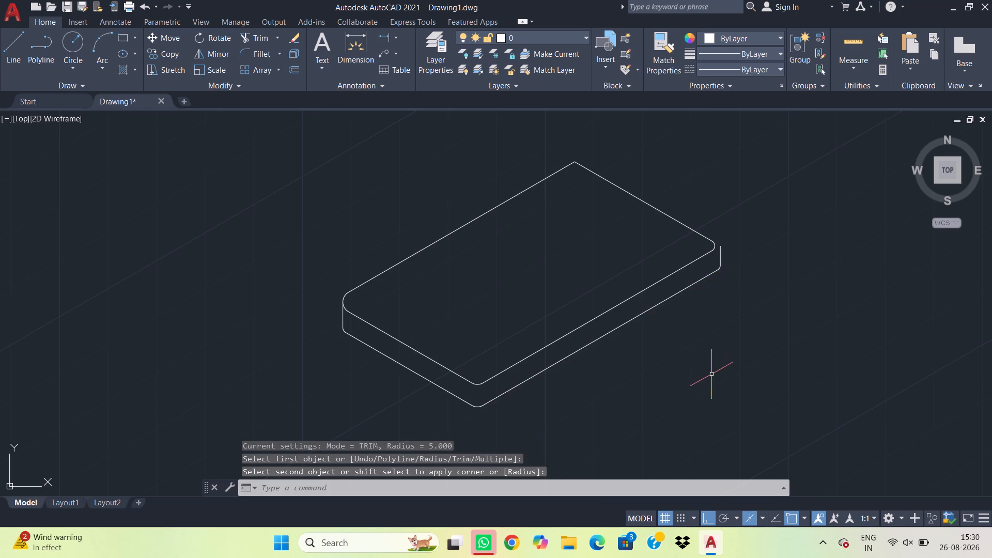
Draw a vertical line about 33 units long from the rounded right corner of the top face down past the bottom edge.
key("l")
key("space")
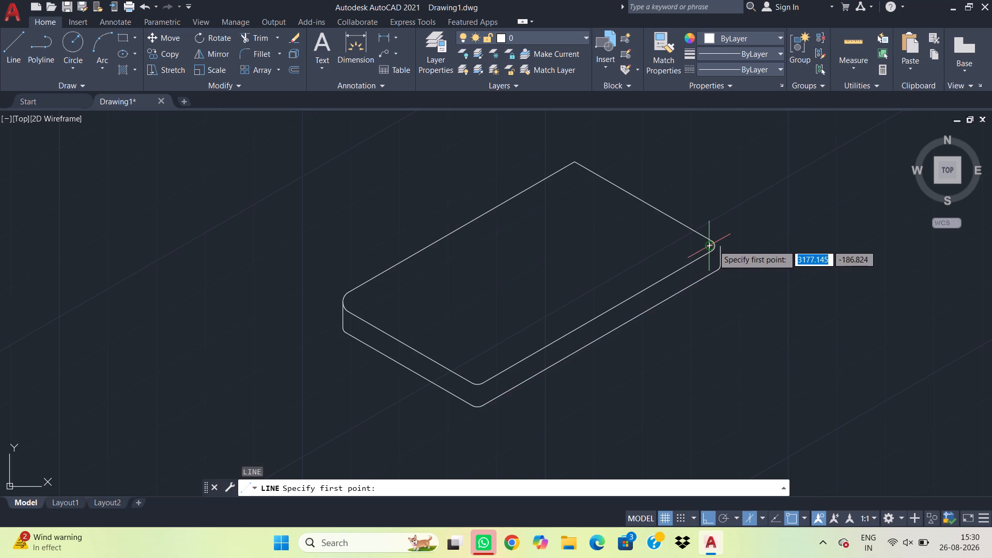
scroll(716, 248, "up", 3)
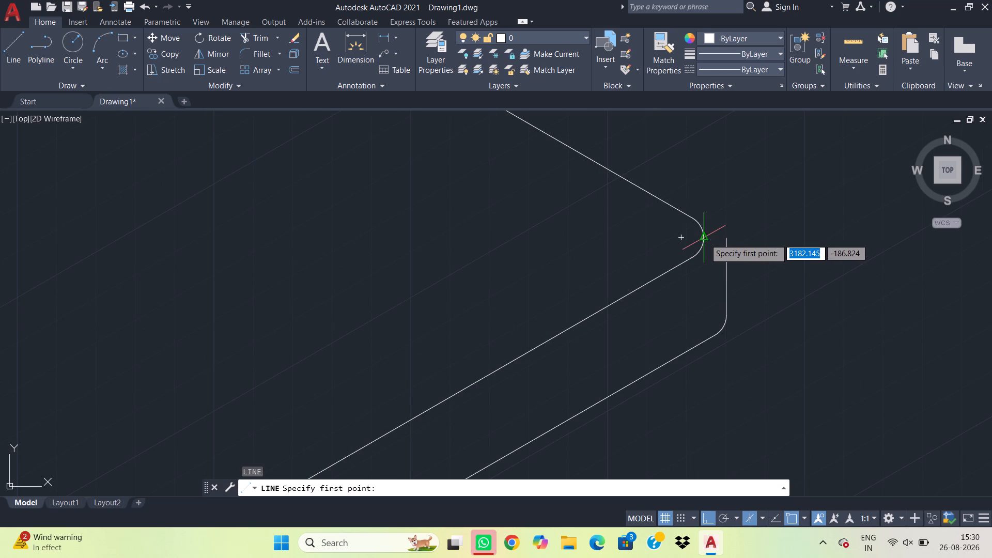
left_click(704, 237)
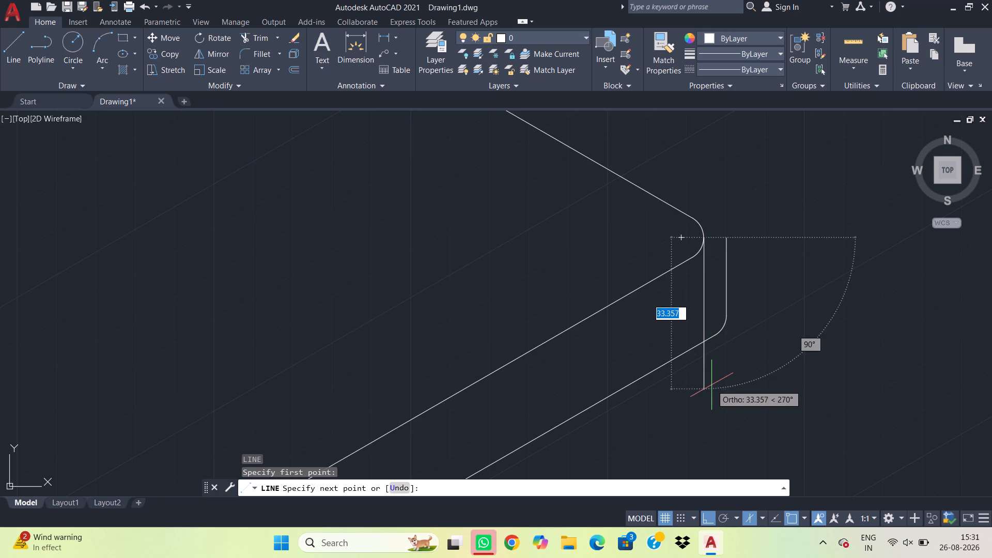
left_click(711, 385)
key("Escape")
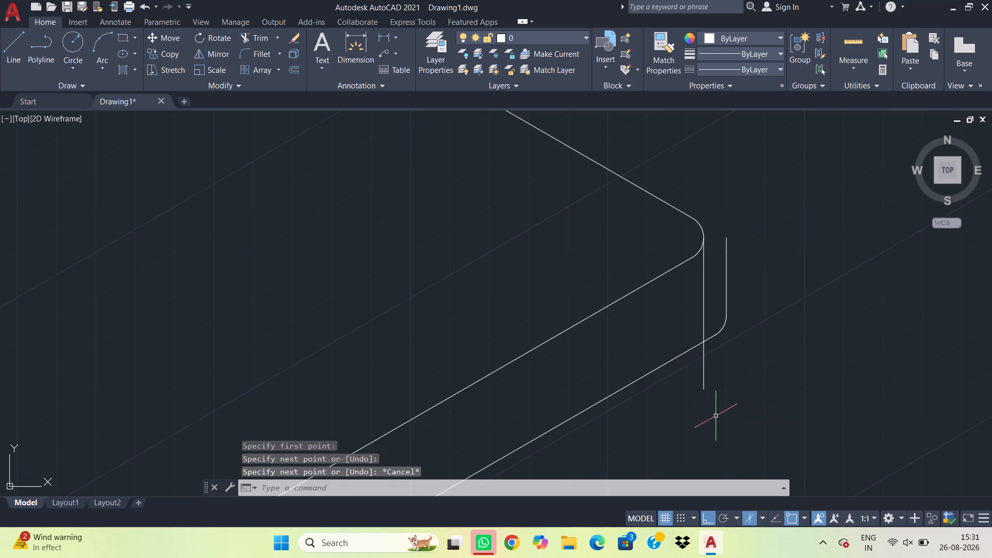
Remove the old vertical edge and corner arc outside the plate's right corner, and trim the overhanging ends of the new vertical line and bottom edge.
type("tr")
key("space")
left_click_drag(718, 370, 718, 273)
left_click_drag(726, 263, 732, 298)
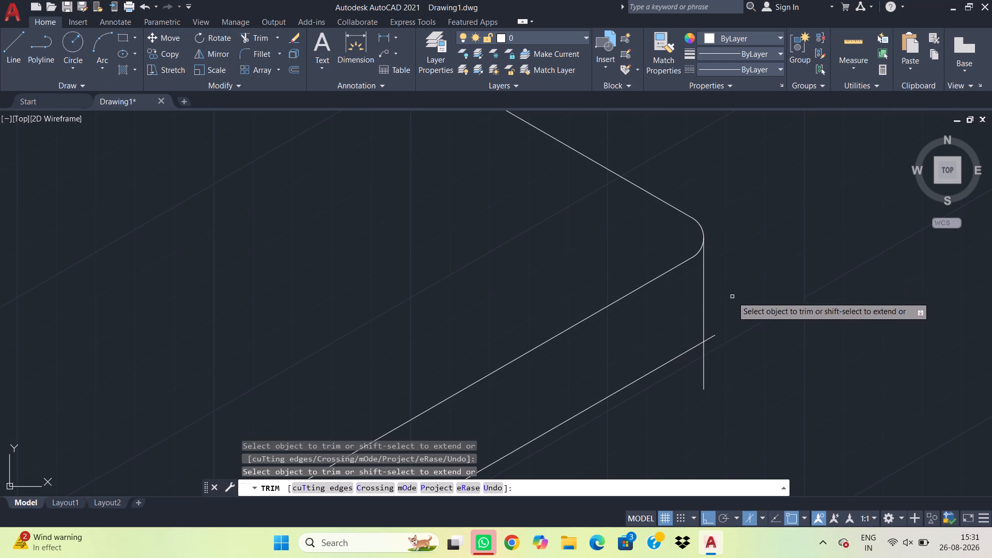
left_click_drag(732, 298, 697, 390)
left_click_drag(712, 320, 695, 381)
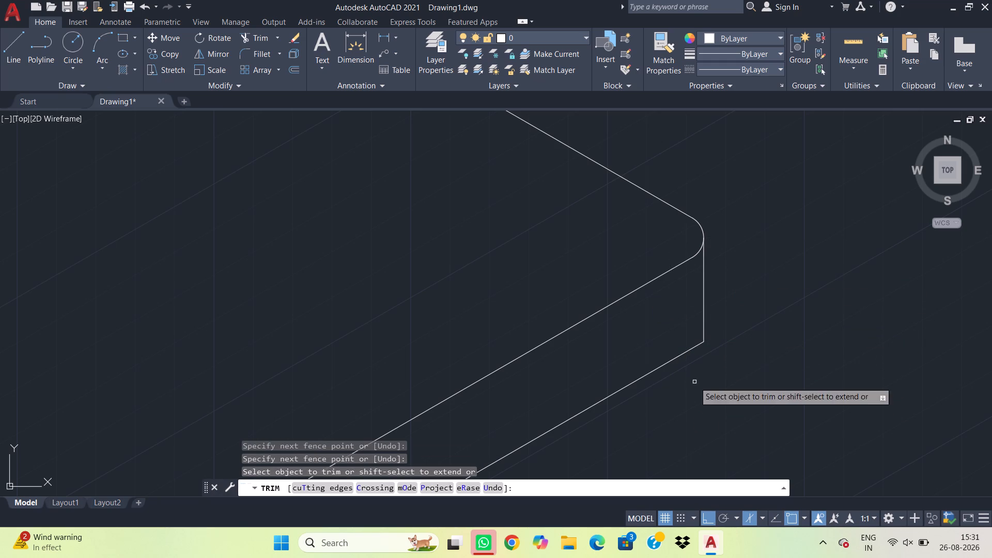
key("Escape")
Fillet the back corner of the plate's top face with radius 10.
scroll(698, 376, "down", 2)
middle_click_drag(643, 429, 709, 278)
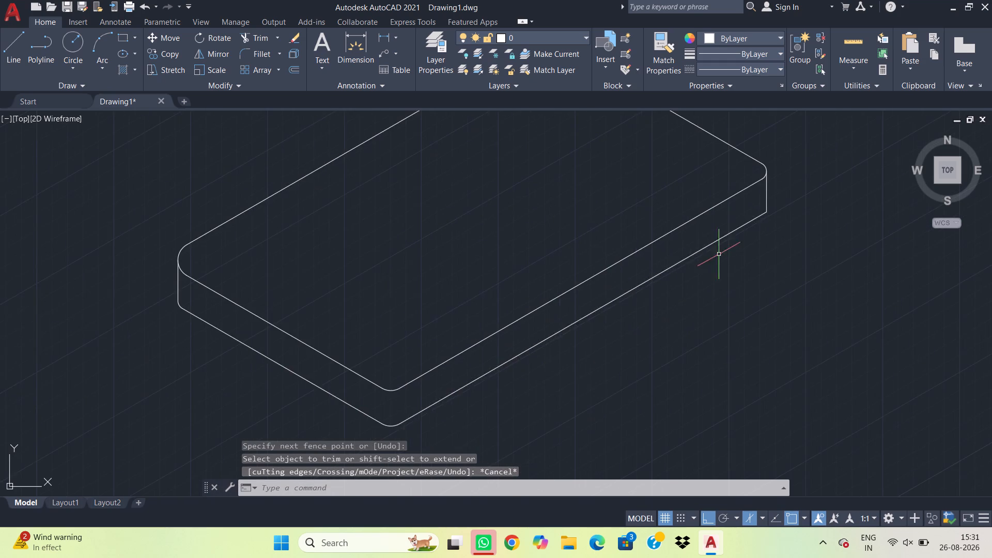
scroll(703, 282, "down", 1)
middle_click_drag(627, 216, 625, 290)
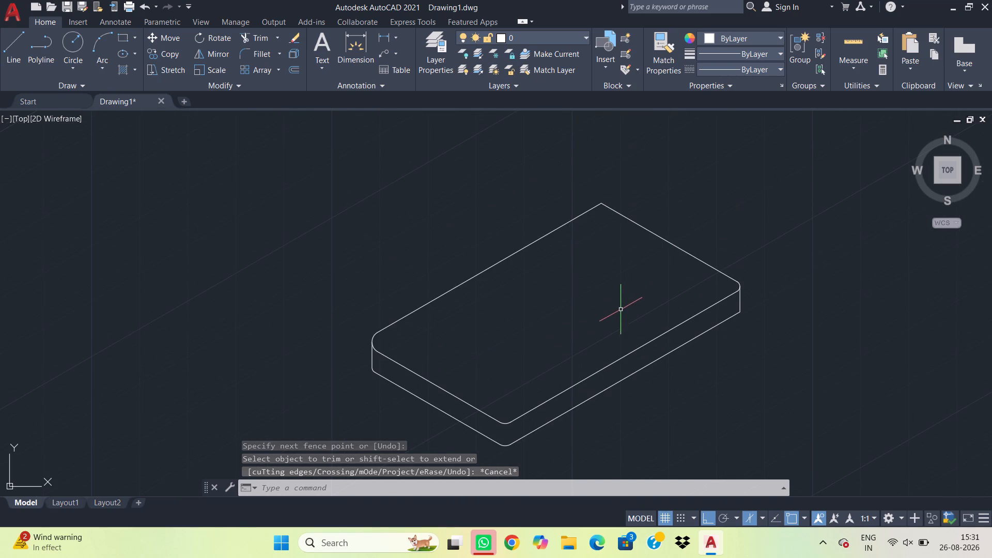
key("f")
key("space")
key("r")
key("space")
type("1.")
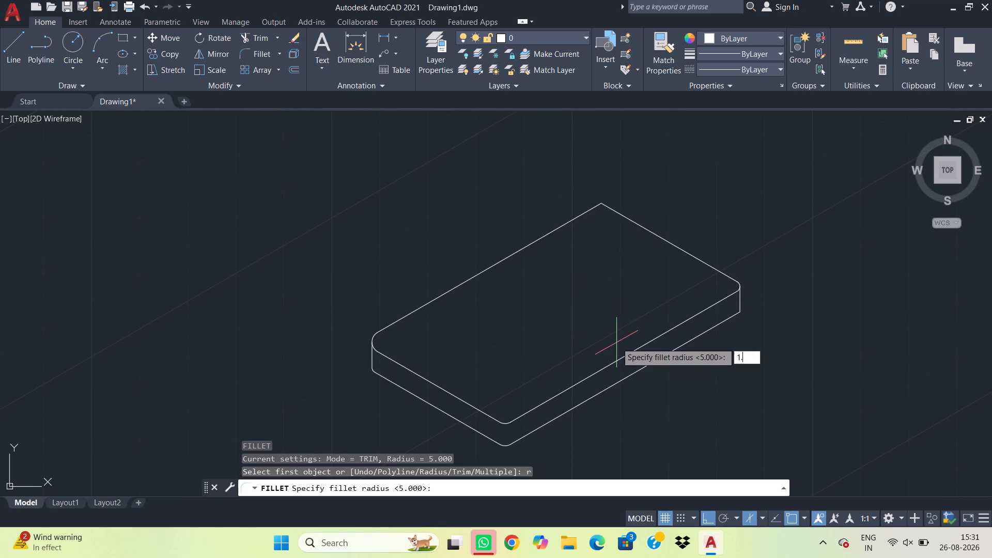
key("BackSpace")
key("0")
key("Return")
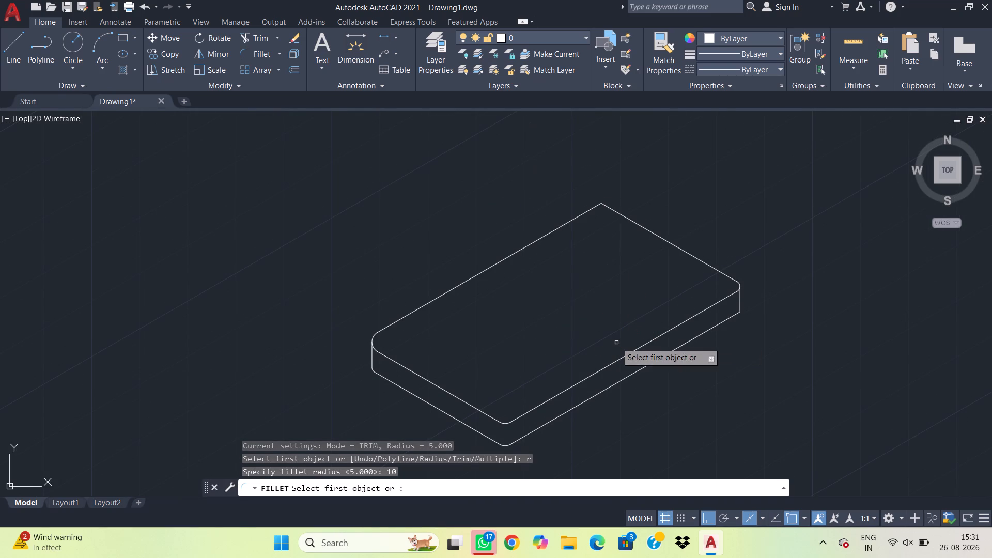
left_click(579, 216)
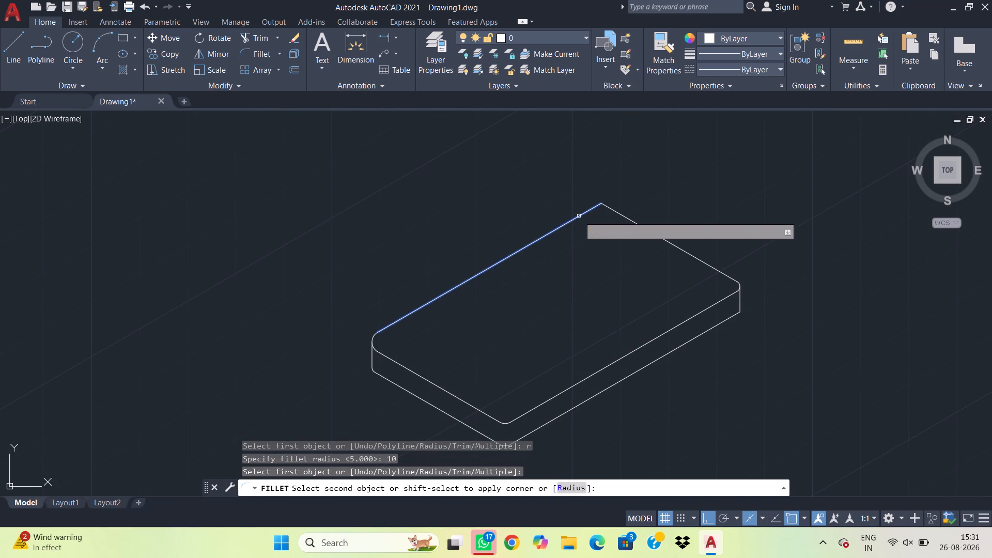
left_click(622, 218)
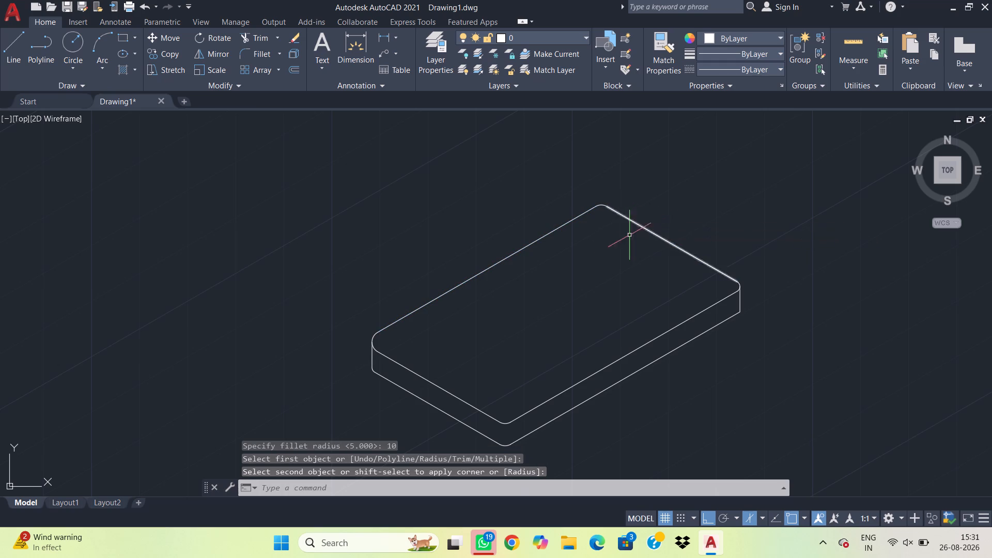
key("Escape")
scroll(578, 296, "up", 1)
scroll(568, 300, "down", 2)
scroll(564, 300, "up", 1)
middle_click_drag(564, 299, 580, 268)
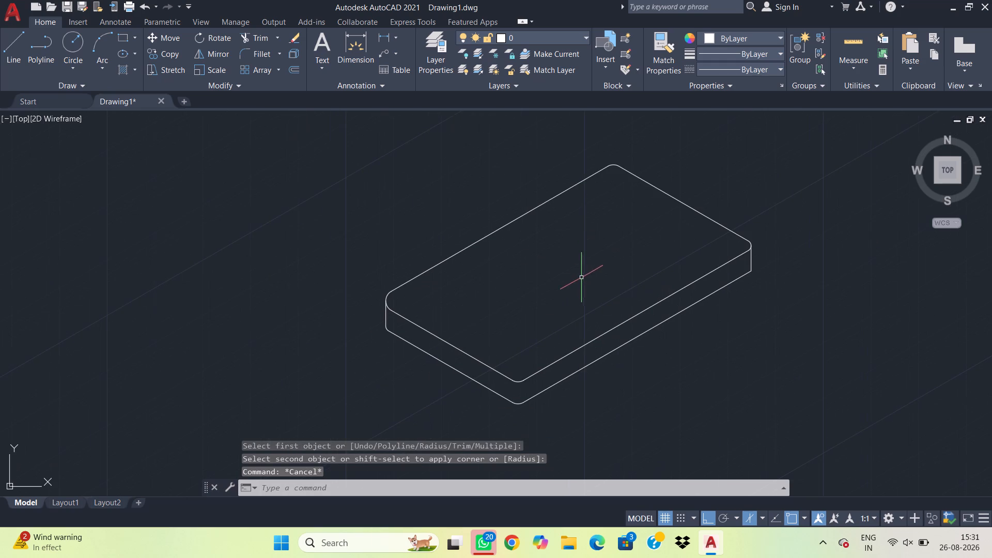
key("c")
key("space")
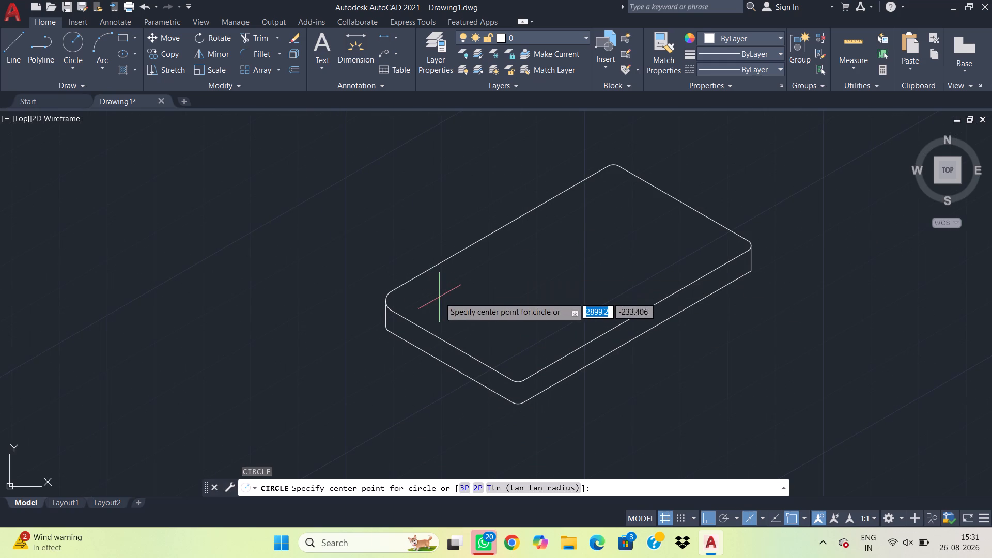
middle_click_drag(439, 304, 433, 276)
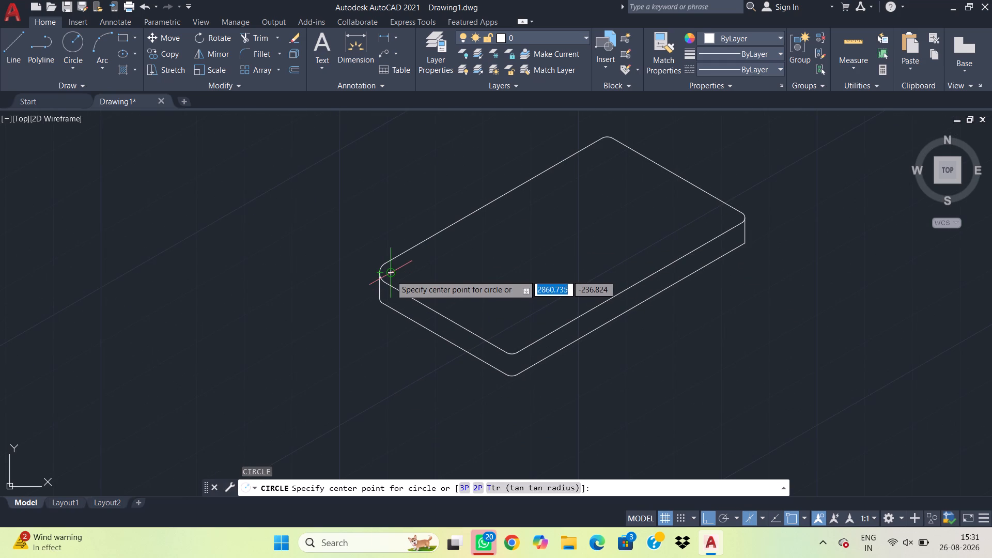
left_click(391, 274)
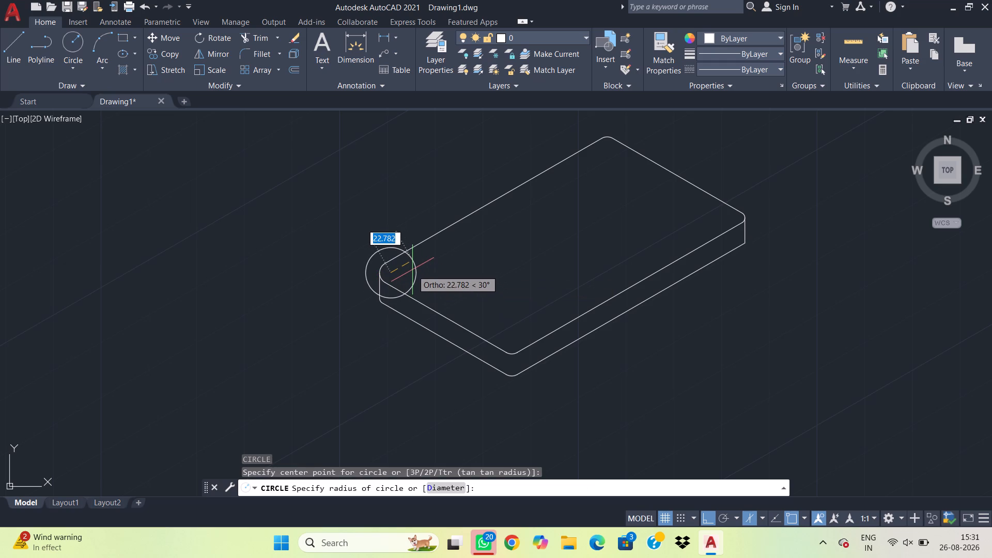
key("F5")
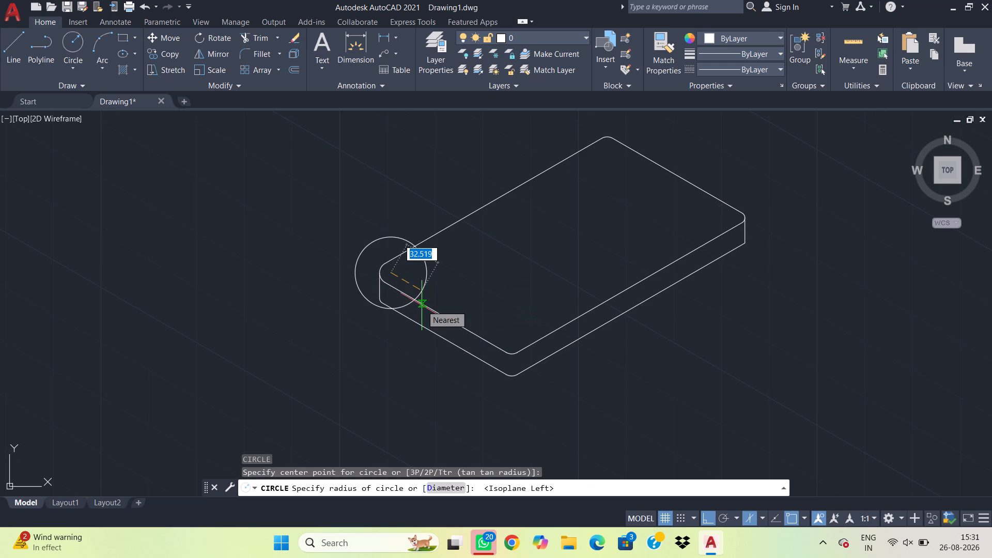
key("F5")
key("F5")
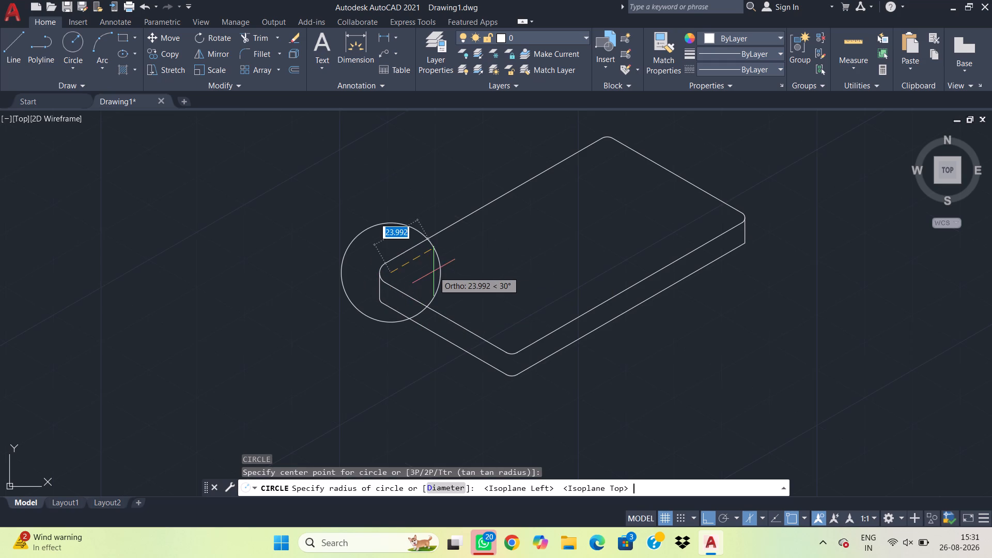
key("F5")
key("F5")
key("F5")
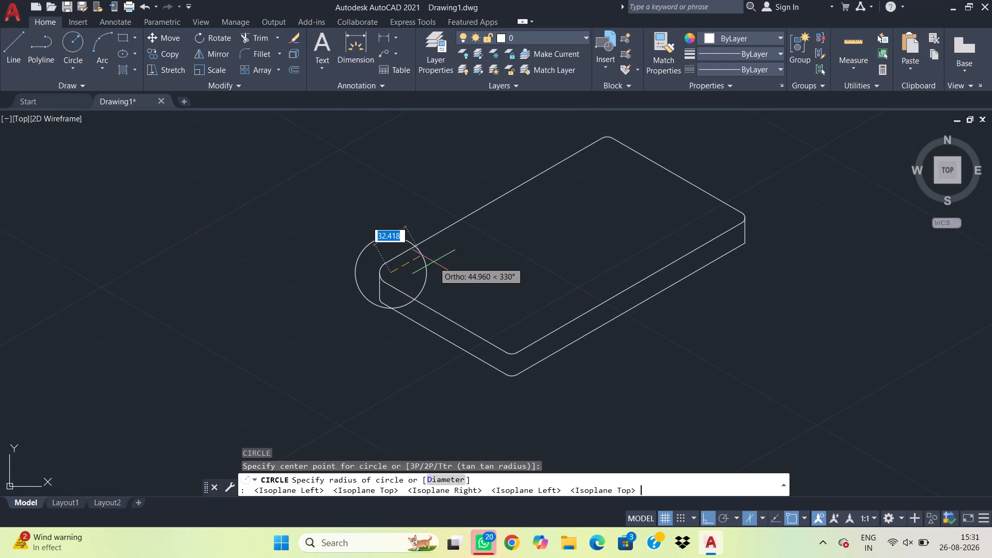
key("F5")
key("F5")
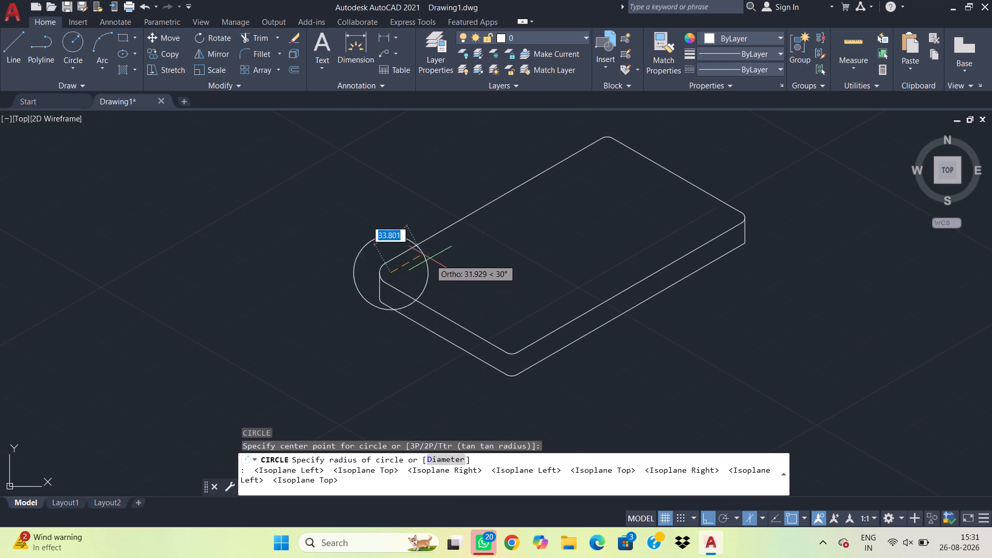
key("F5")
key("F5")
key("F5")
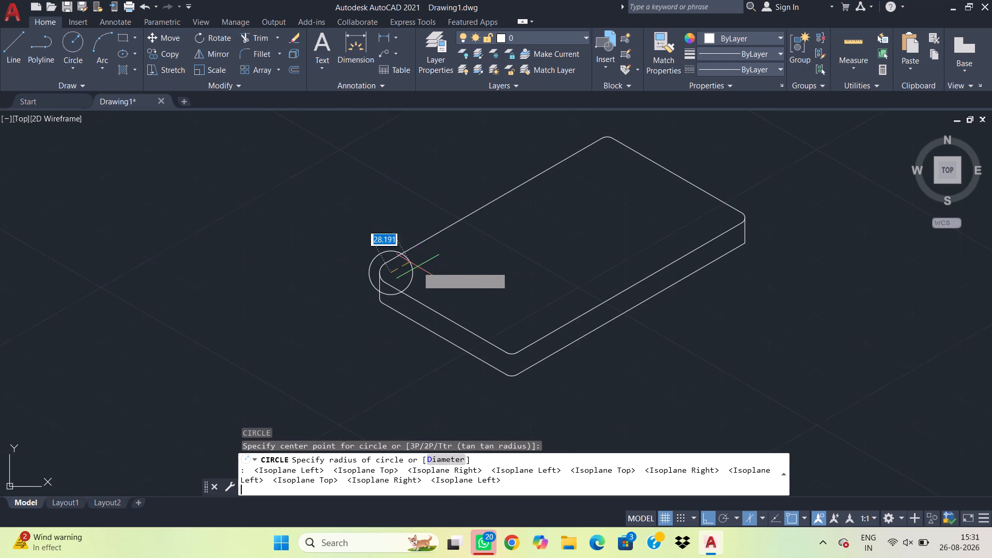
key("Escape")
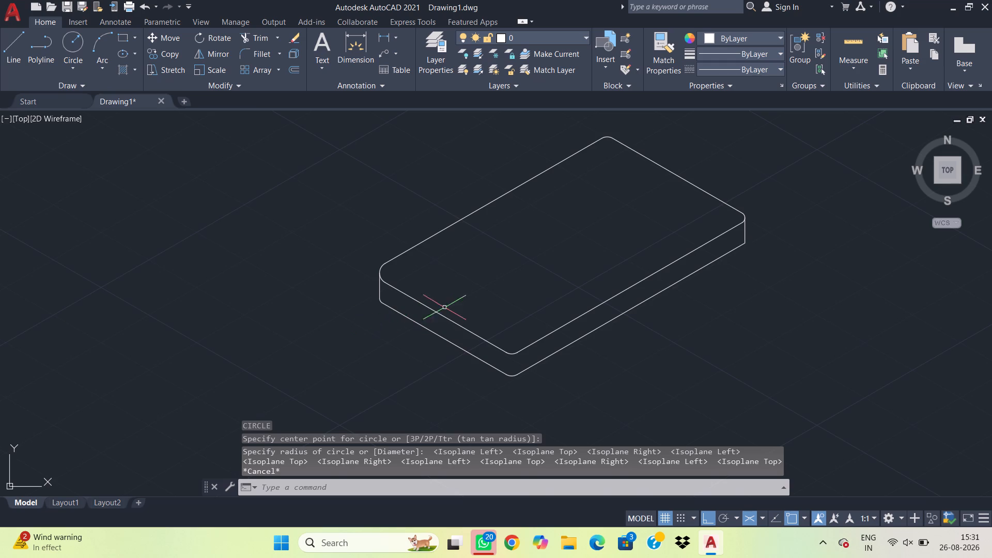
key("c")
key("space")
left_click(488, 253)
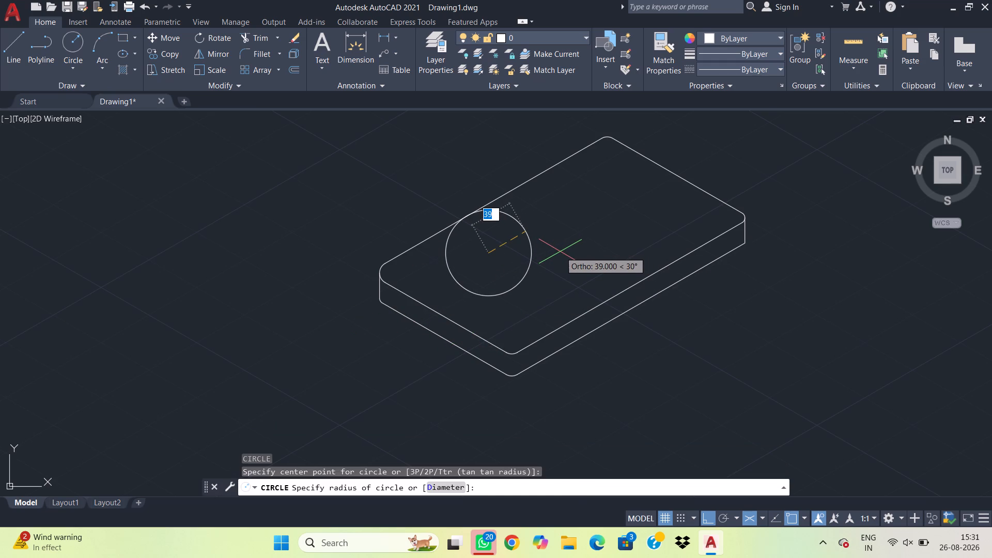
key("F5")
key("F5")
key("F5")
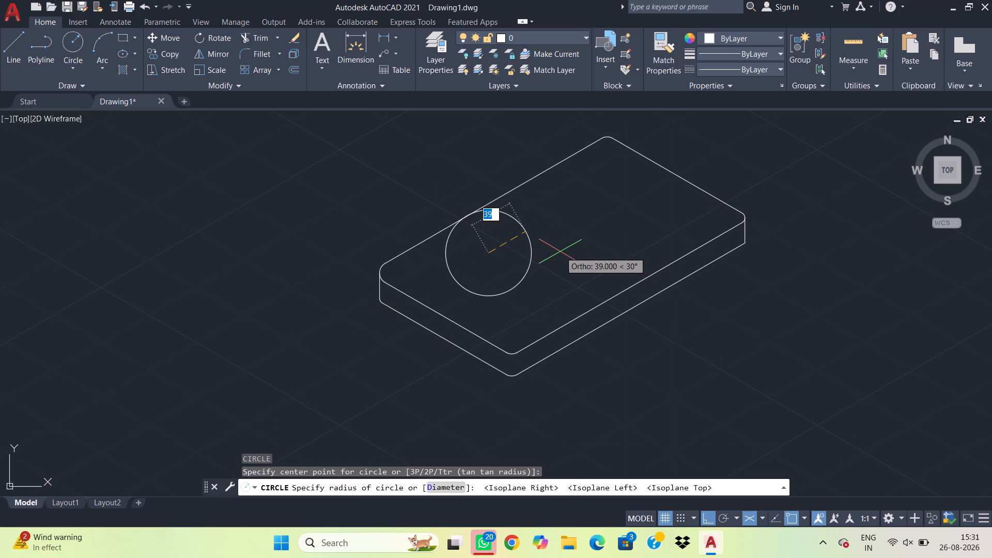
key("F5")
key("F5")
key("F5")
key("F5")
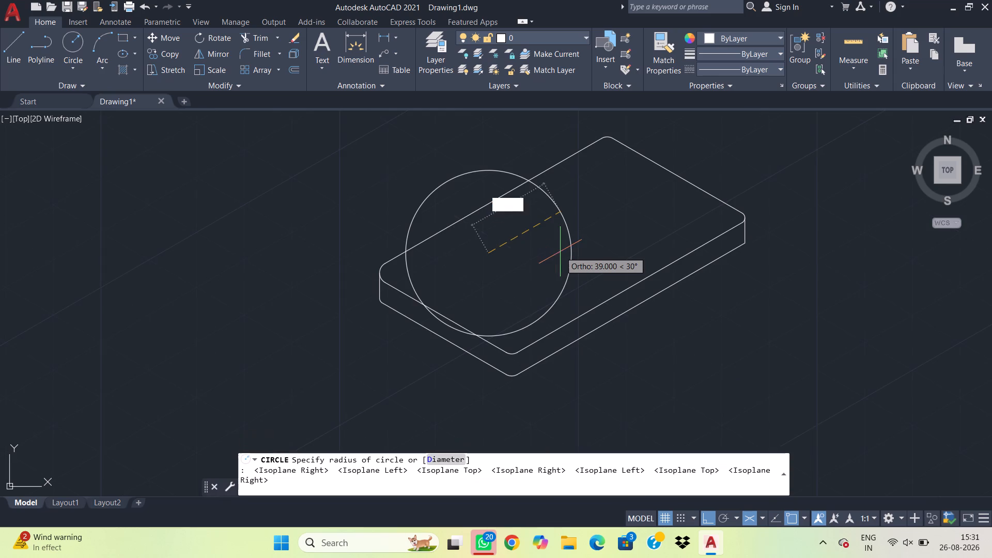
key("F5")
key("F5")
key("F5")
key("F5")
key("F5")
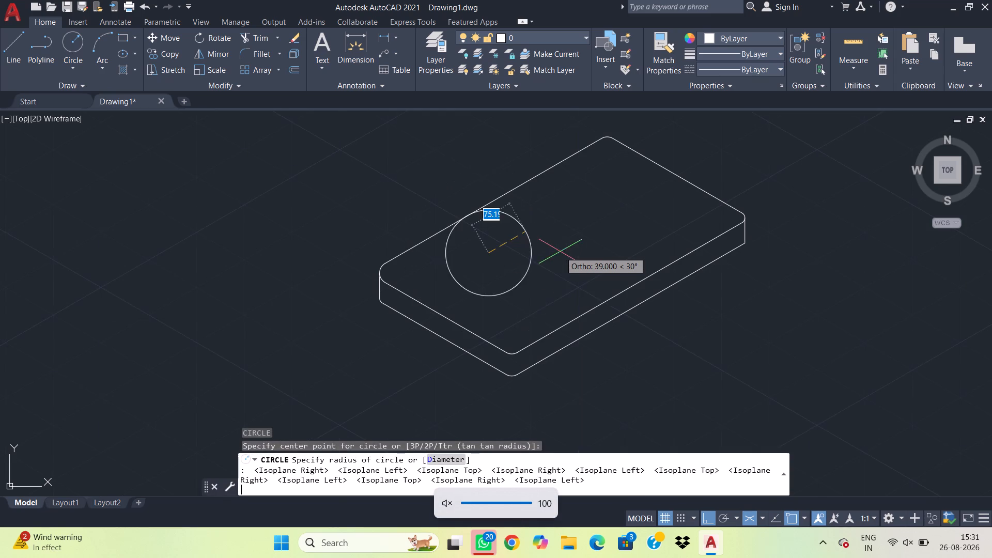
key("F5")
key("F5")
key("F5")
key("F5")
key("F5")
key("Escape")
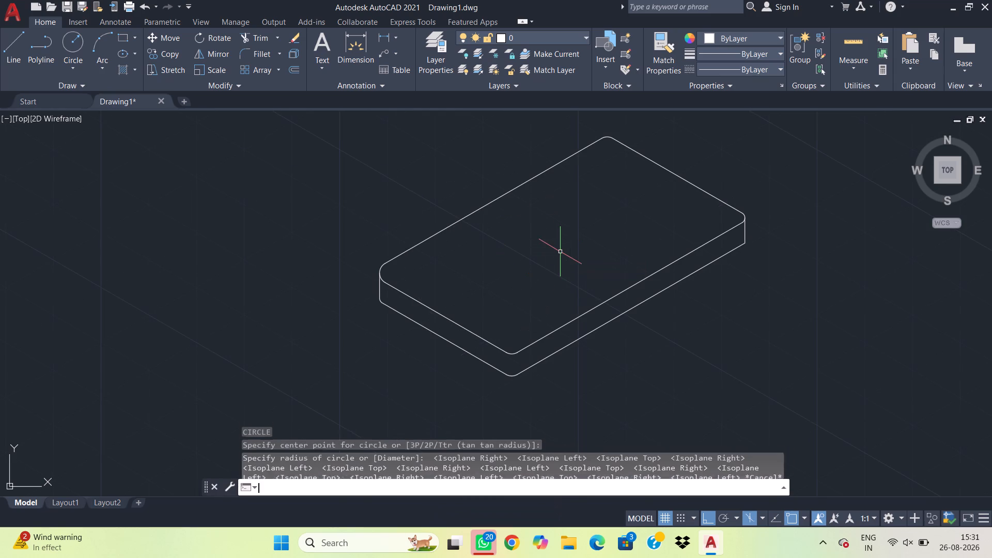
Examine the hole layout and dimensions in the plate's existing top view against the isometric plate.
scroll(531, 257, "down", 1)
scroll(588, 219, "down", 2)
middle_click_drag(582, 179, 541, 266)
scroll(540, 267, "up", 2)
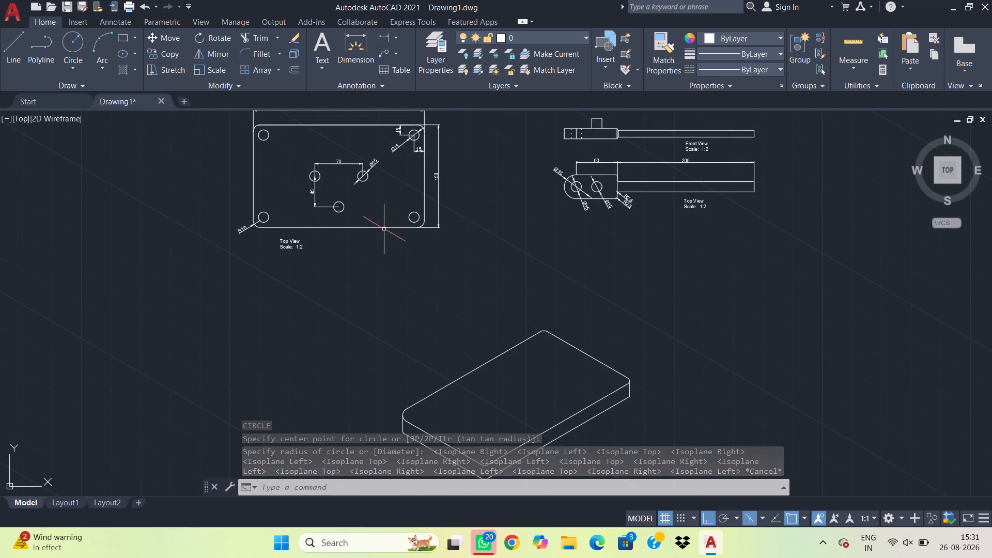
middle_click_drag(390, 260, 506, 321)
scroll(565, 340, "down", 1)
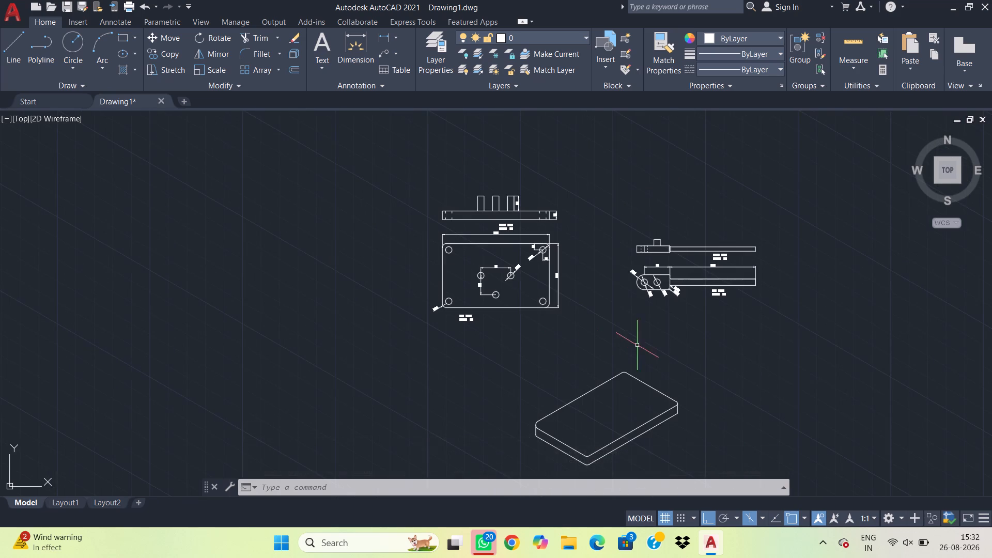
scroll(643, 345, "up", 1)
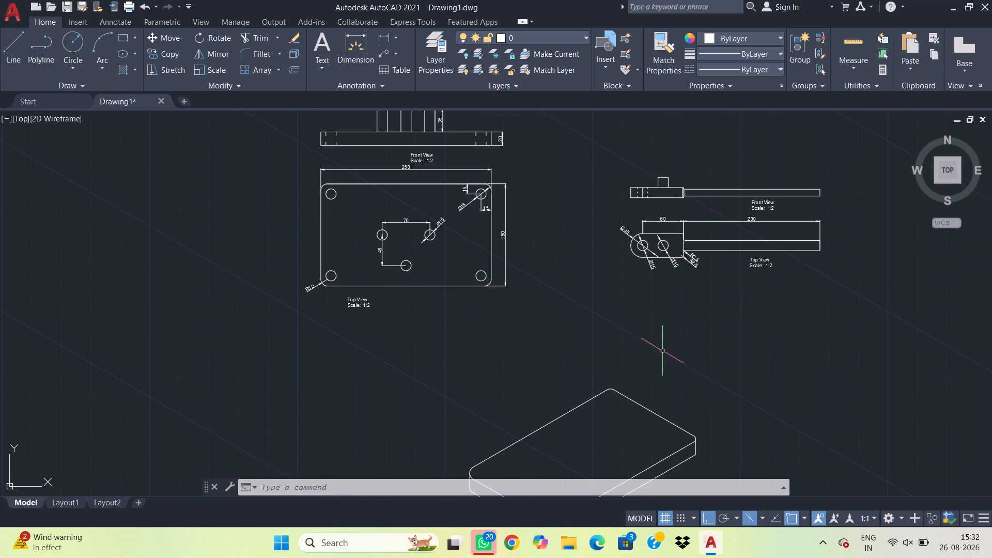
middle_click_drag(640, 424, 585, 326)
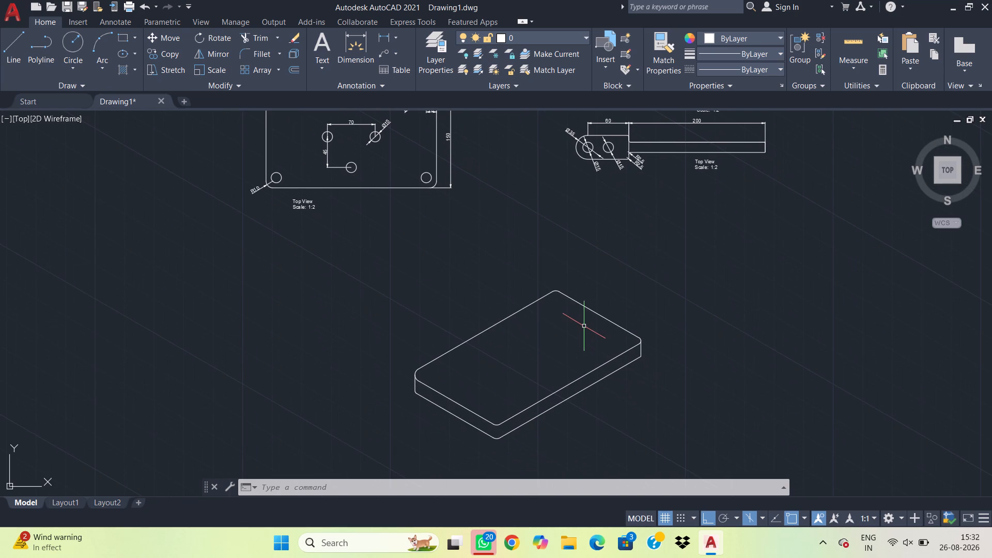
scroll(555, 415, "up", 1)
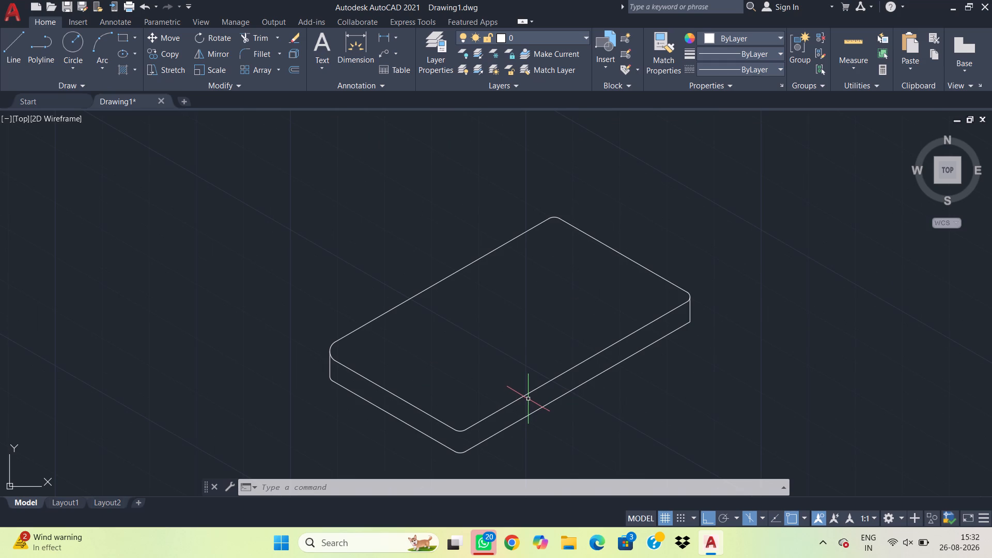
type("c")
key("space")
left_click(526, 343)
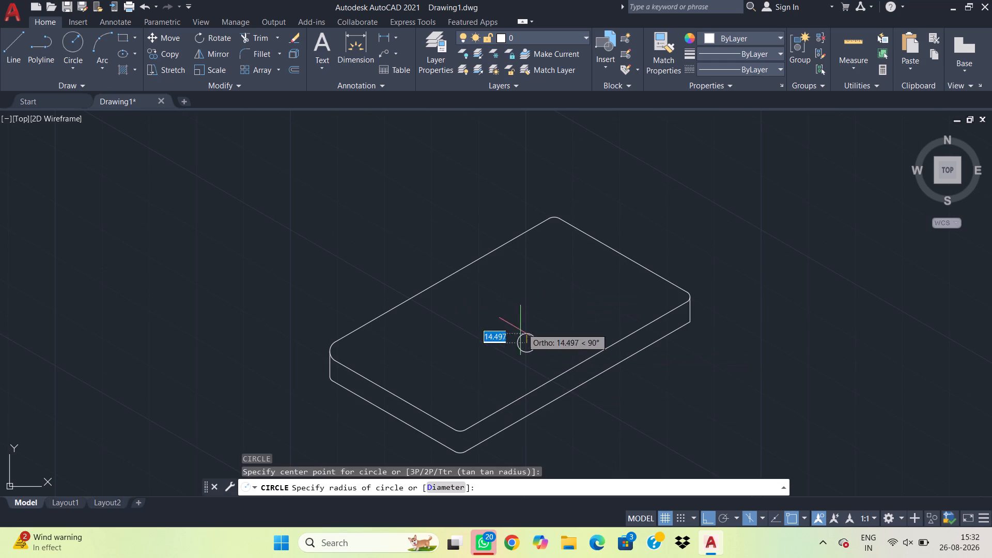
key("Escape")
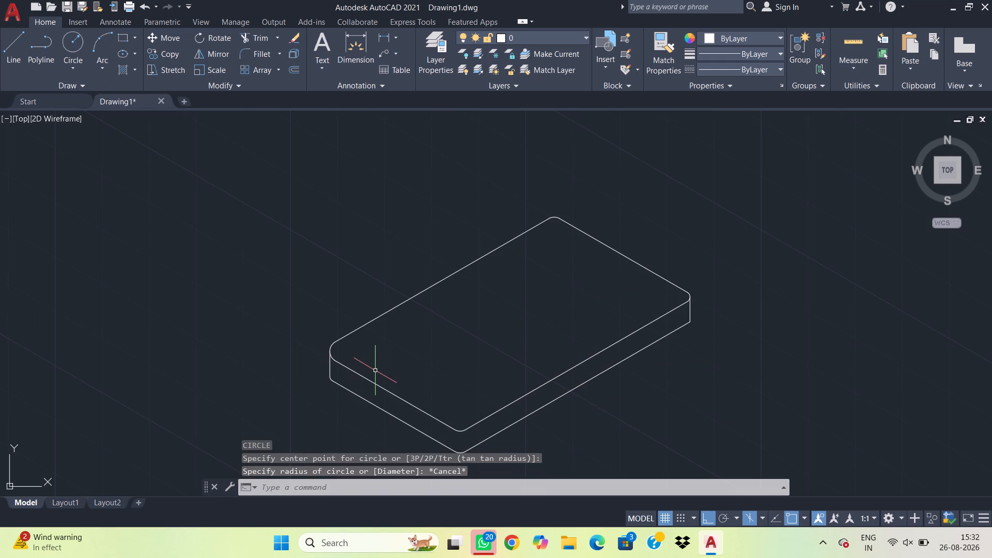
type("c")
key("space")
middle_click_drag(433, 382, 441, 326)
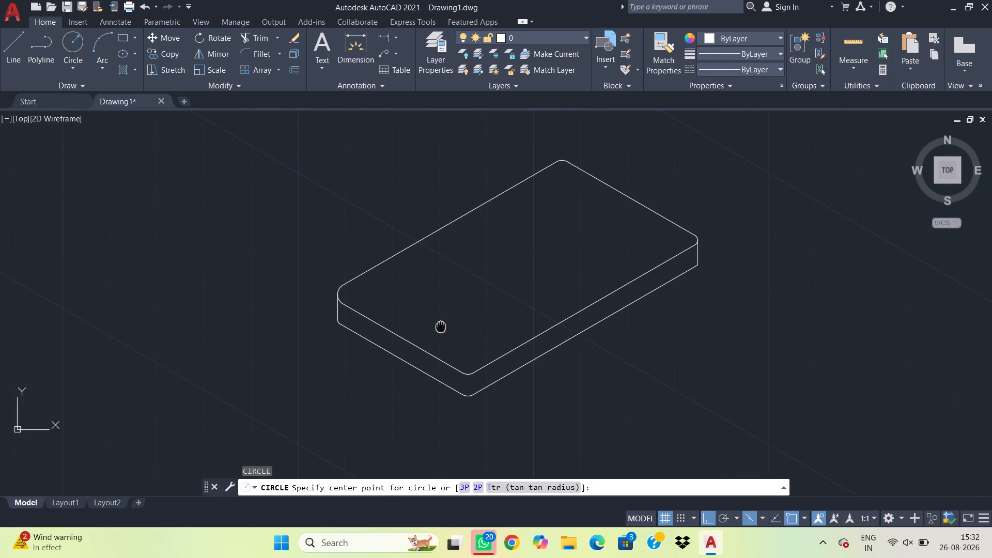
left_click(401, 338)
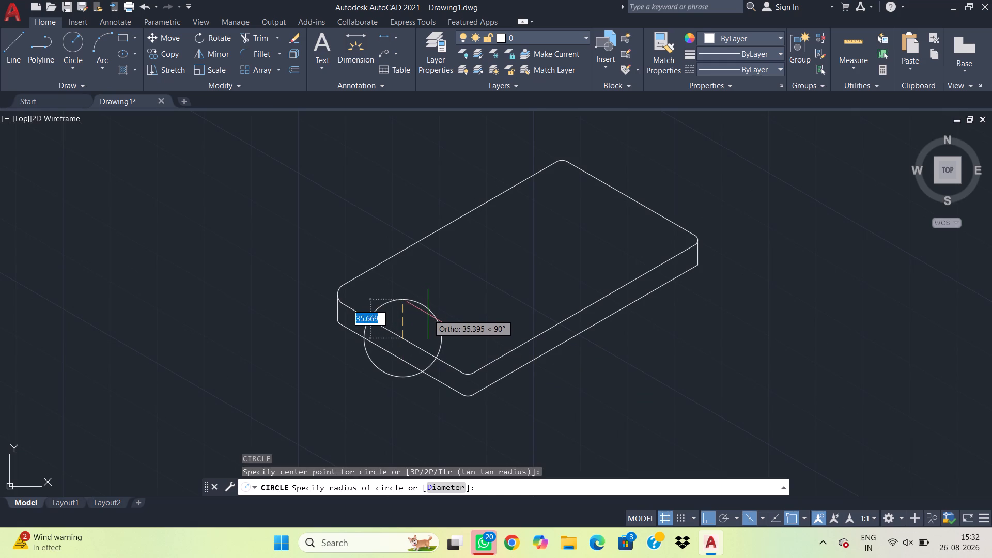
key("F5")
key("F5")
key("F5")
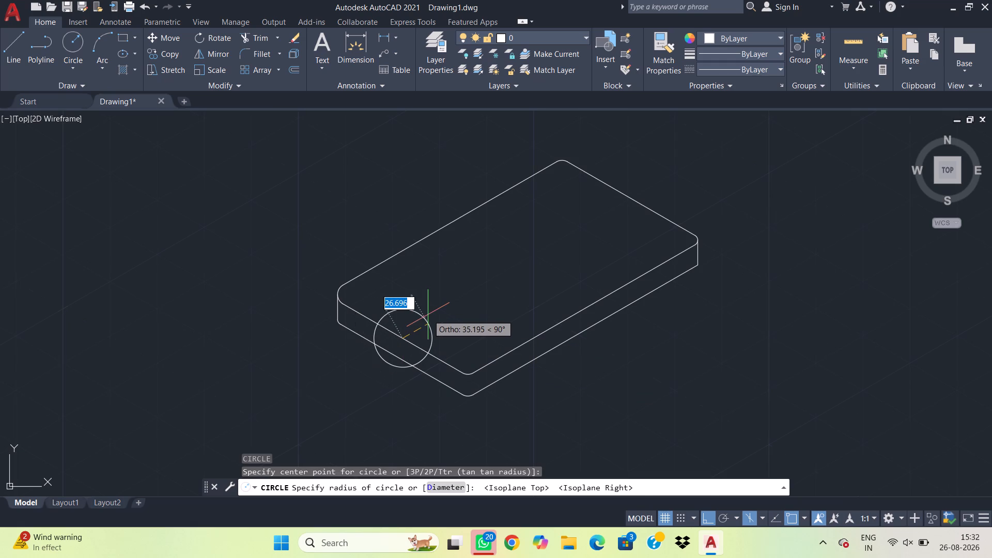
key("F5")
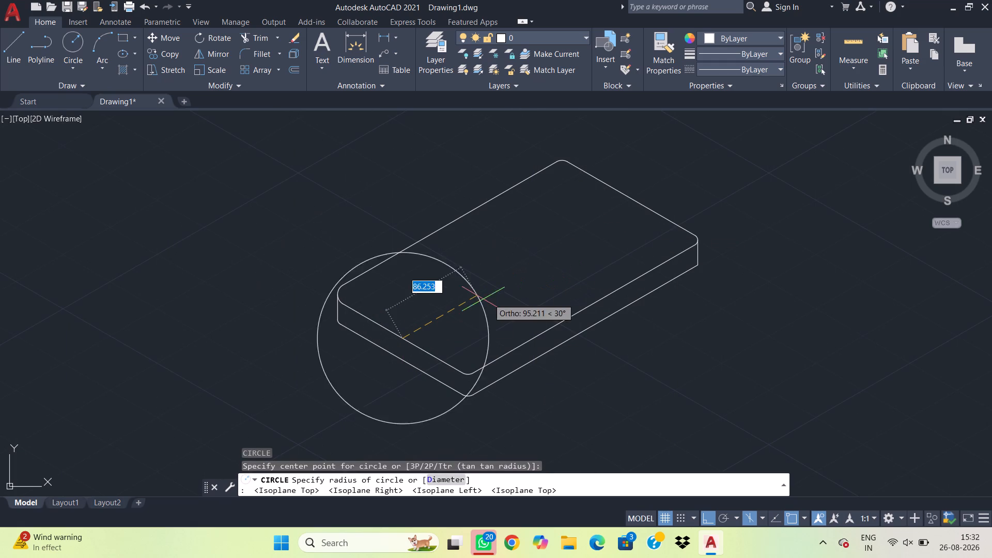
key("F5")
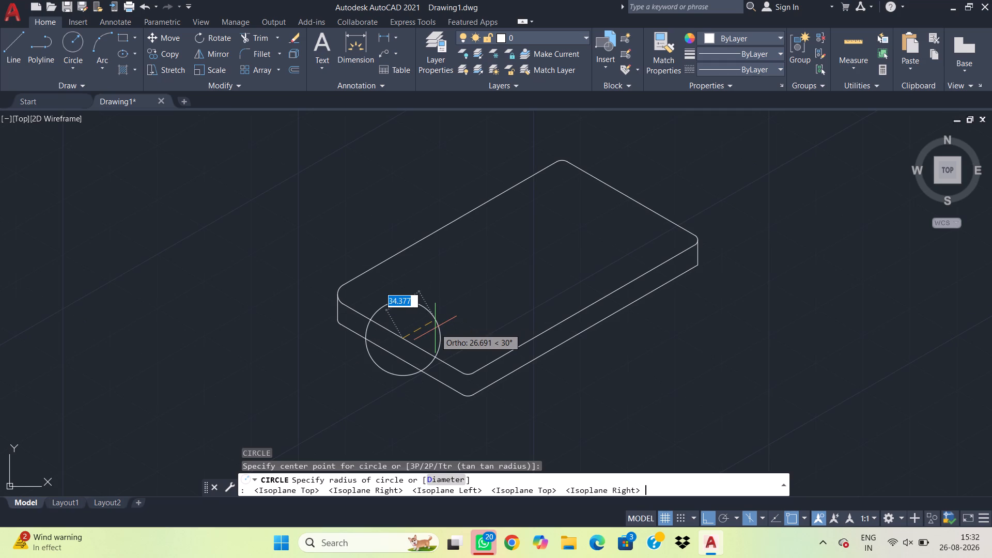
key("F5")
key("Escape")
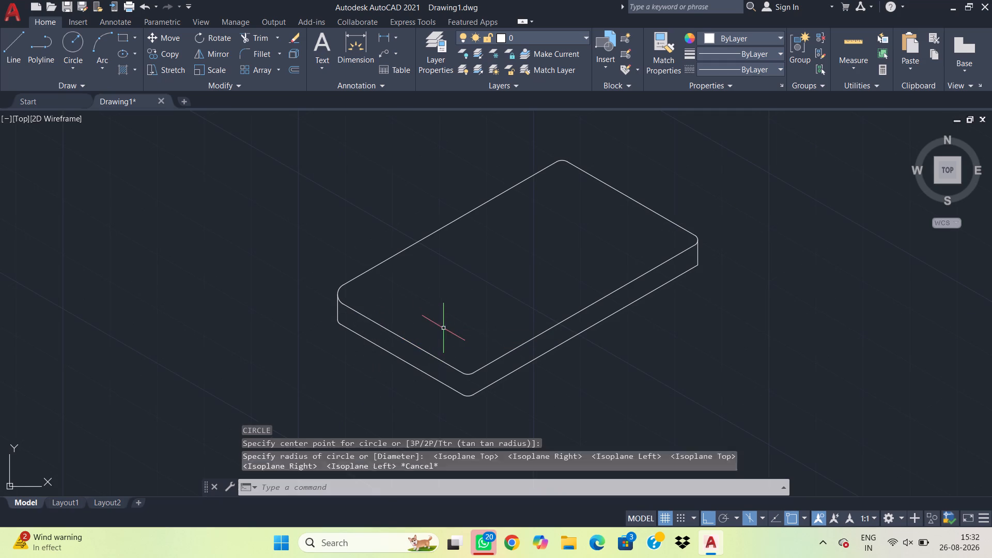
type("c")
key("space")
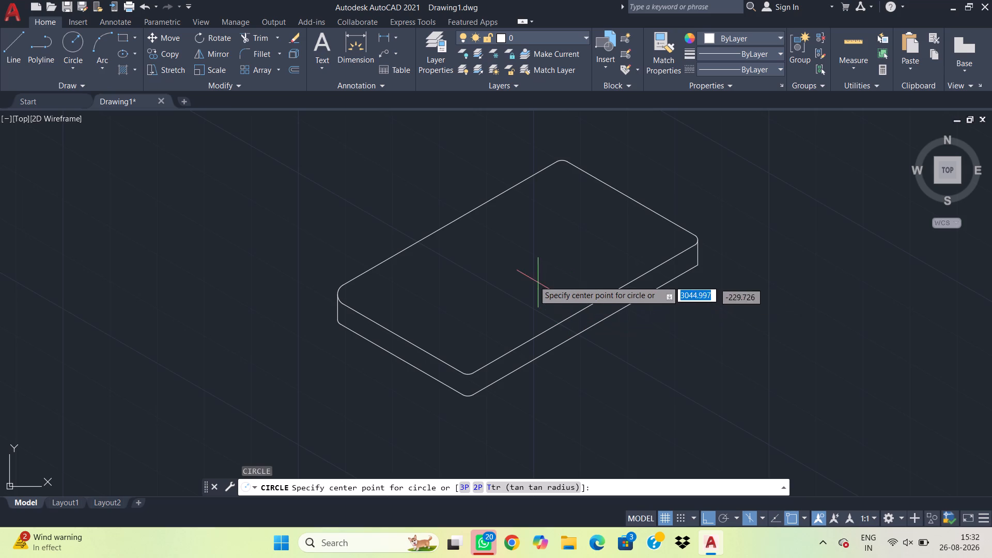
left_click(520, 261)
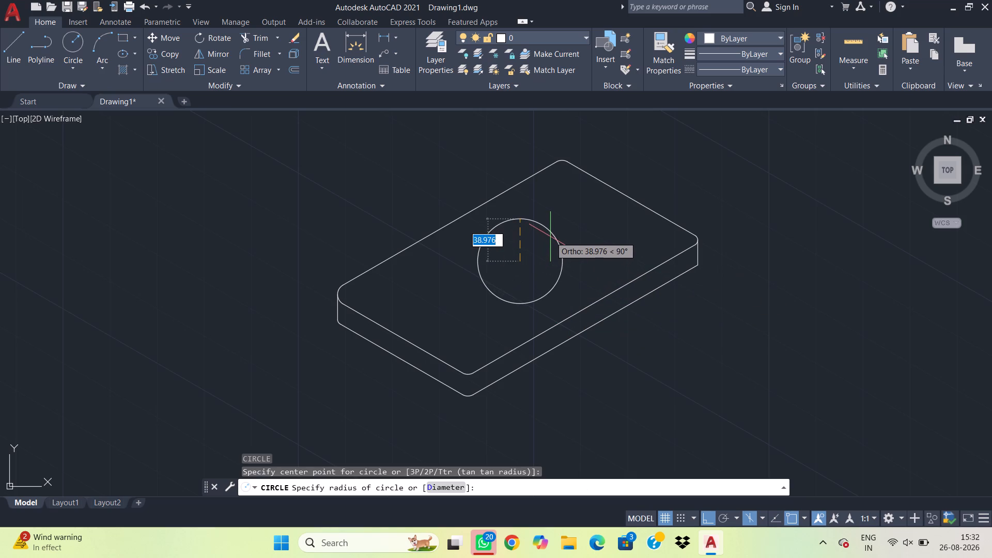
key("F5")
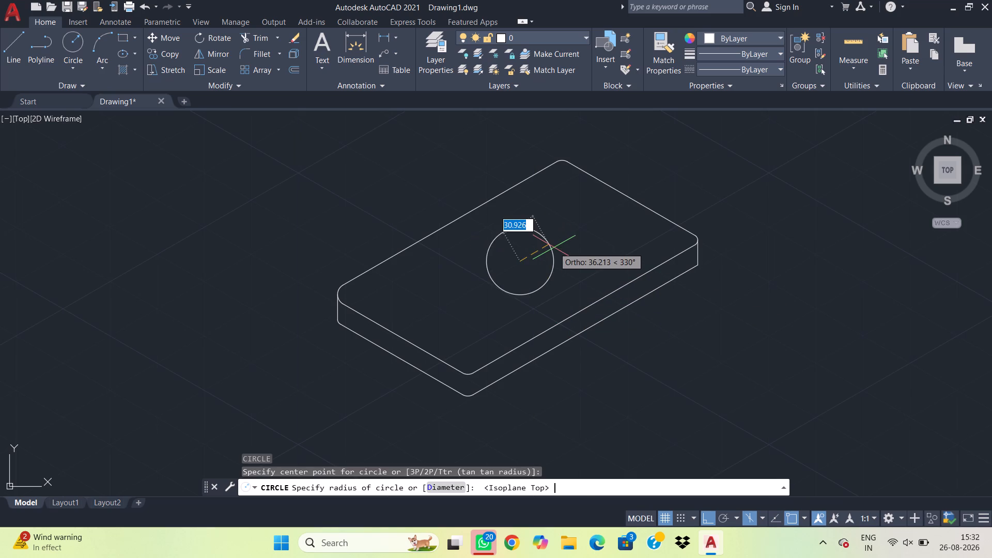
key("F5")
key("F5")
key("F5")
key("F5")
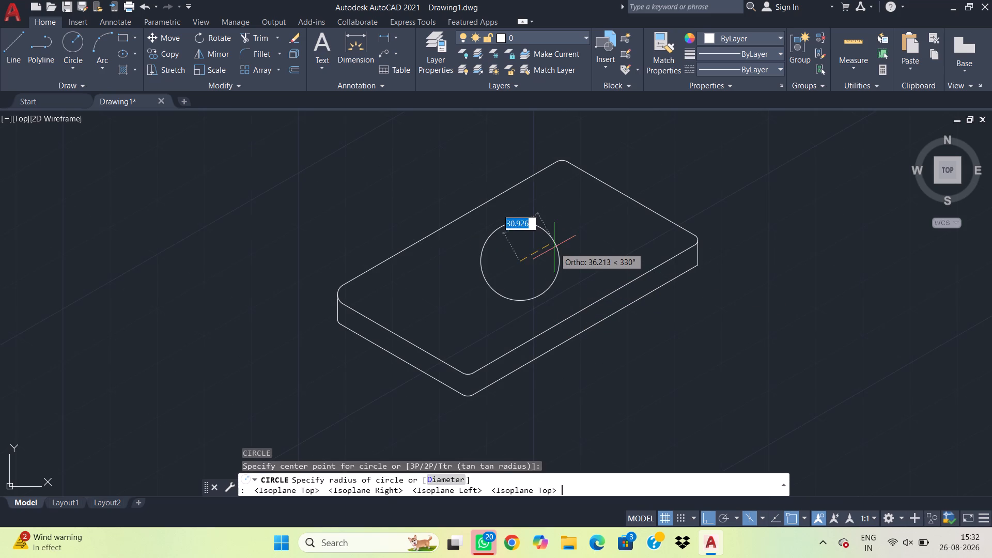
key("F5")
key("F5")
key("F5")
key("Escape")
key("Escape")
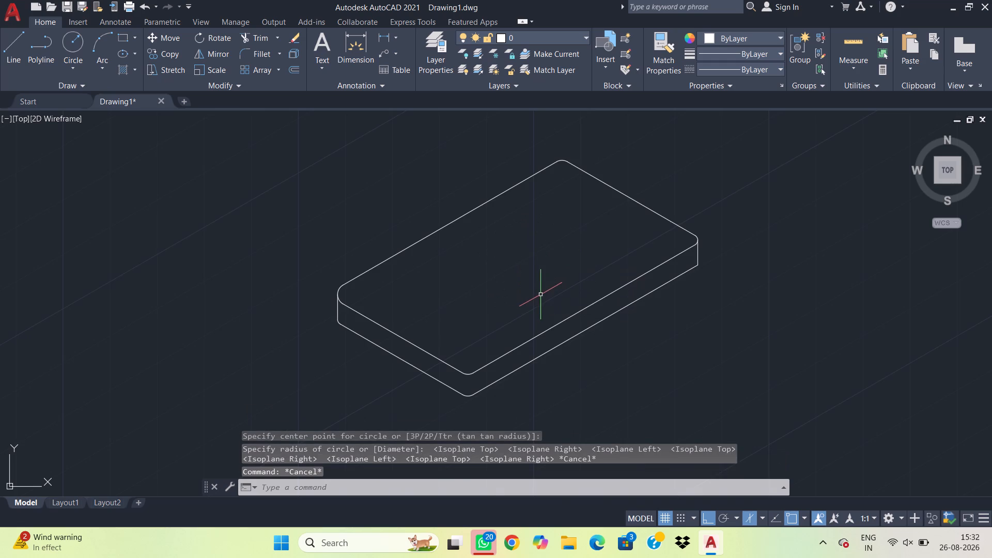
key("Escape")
Save Drawing1 with the isometric plate placed below the existing views.
scroll(563, 295, "down", 2)
scroll(611, 354, "up", 1)
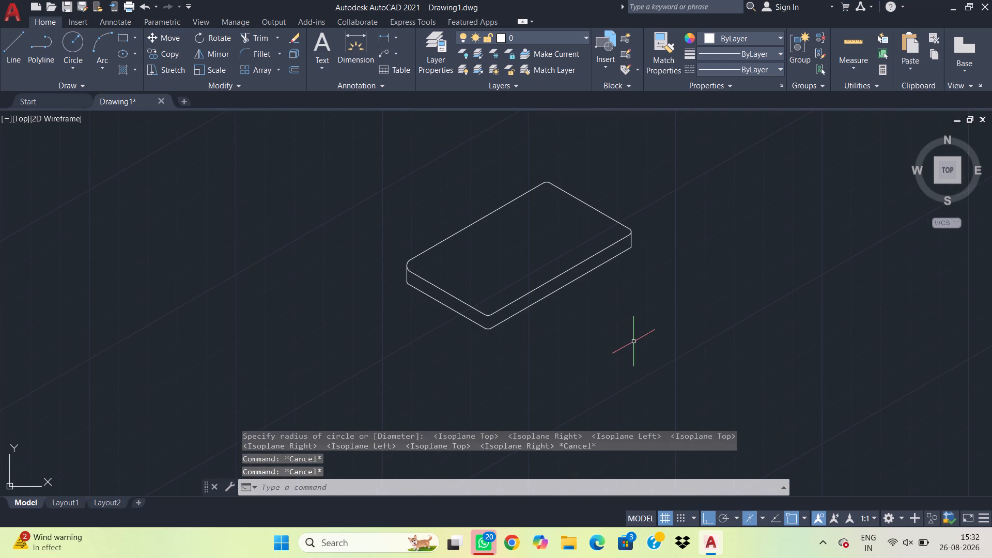
scroll(635, 324, "down", 1)
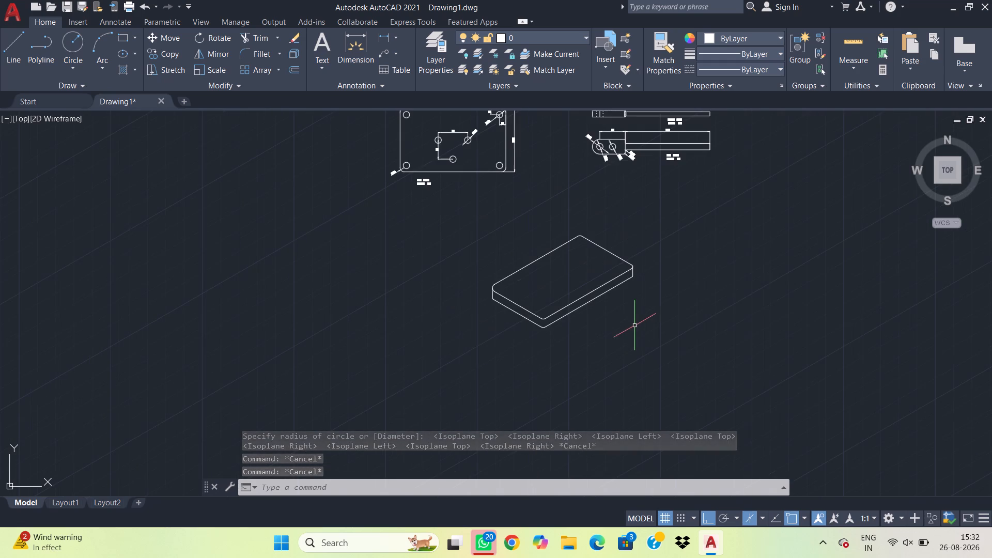
scroll(644, 318, "down", 1)
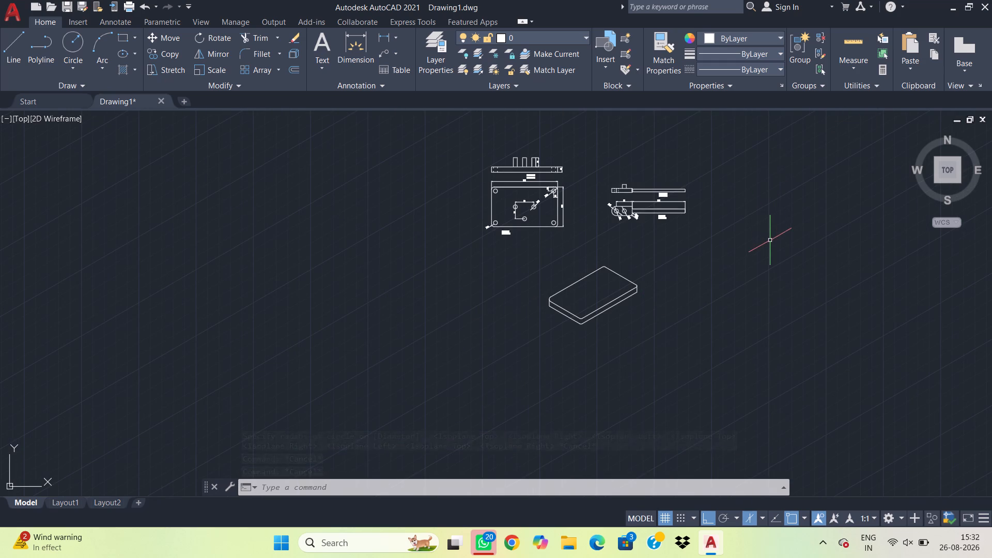
key("ctrl+s")
key("ctrl+s")
key("ctrl+s")
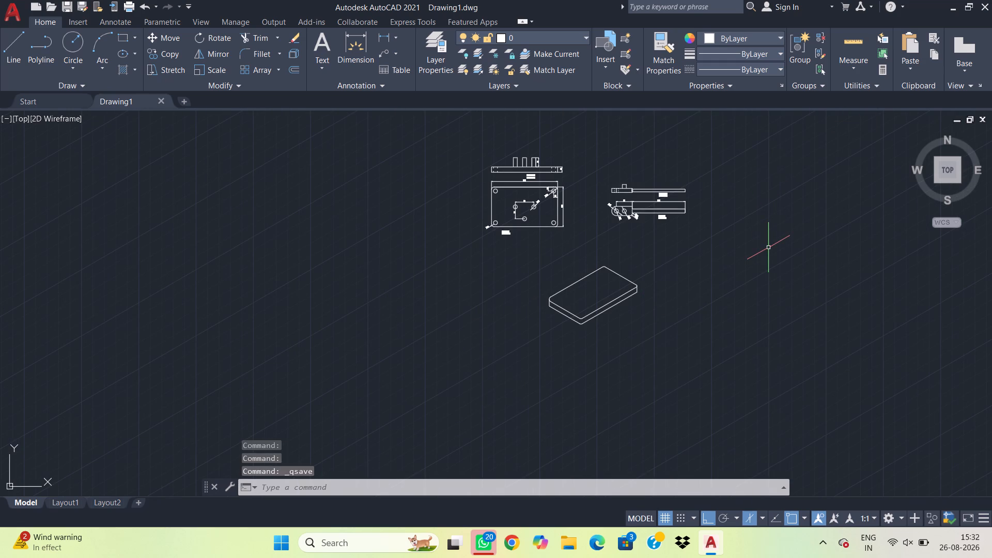
key("ctrl+s")
key("ctrl+s")
Close AutoCAD and minimize the WhatsApp window to clear the desktop.
left_click(981, 0)
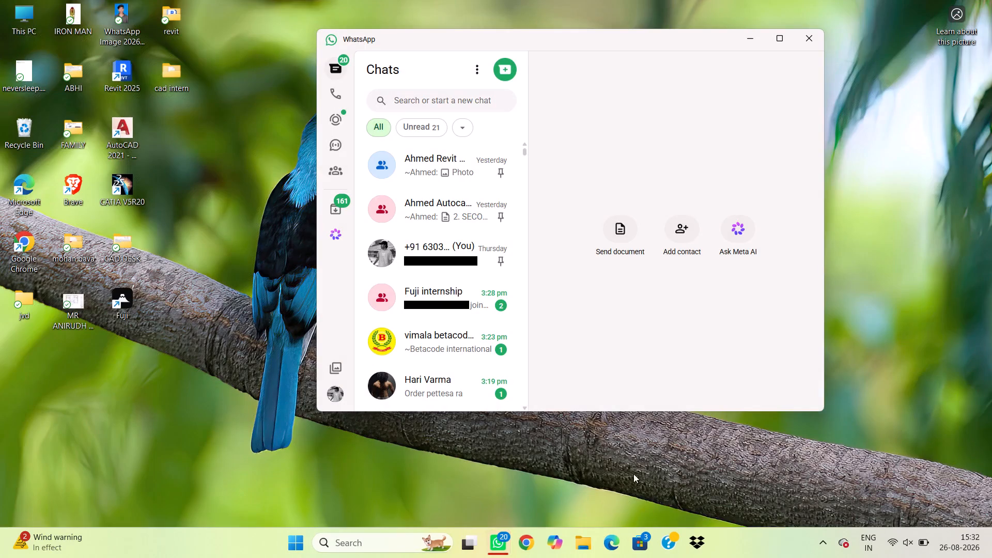
left_click(751, 42)
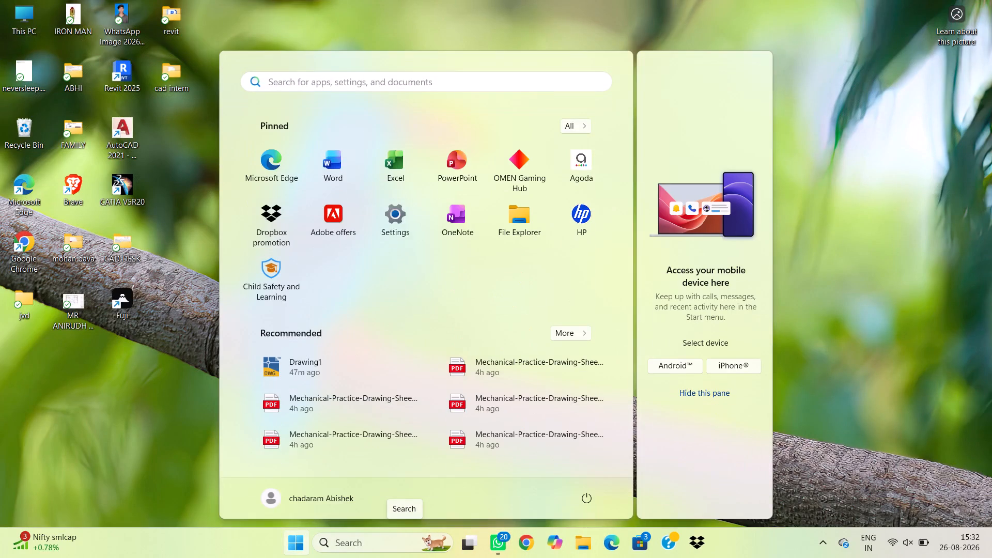
Relaunch AutoCAD 2021 - English and reopen the recent drawing Drawing1.
type("atu")
key("BackSpace")
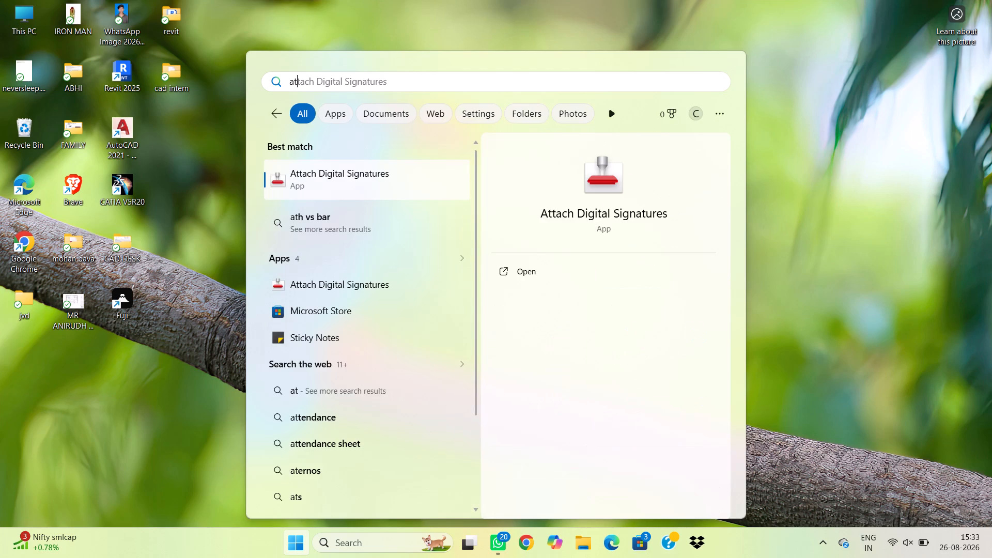
key("BackSpace")
type("ut")
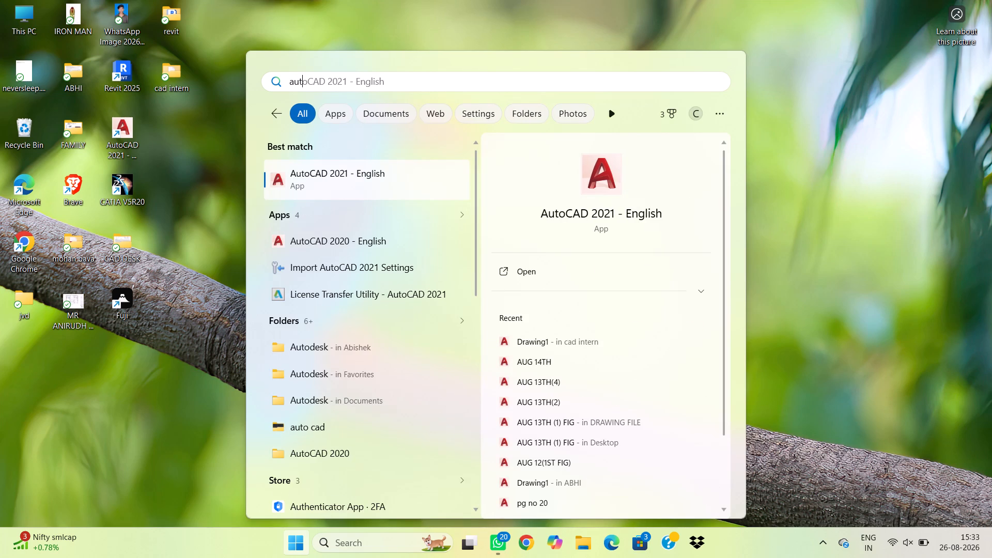
left_click(374, 179)
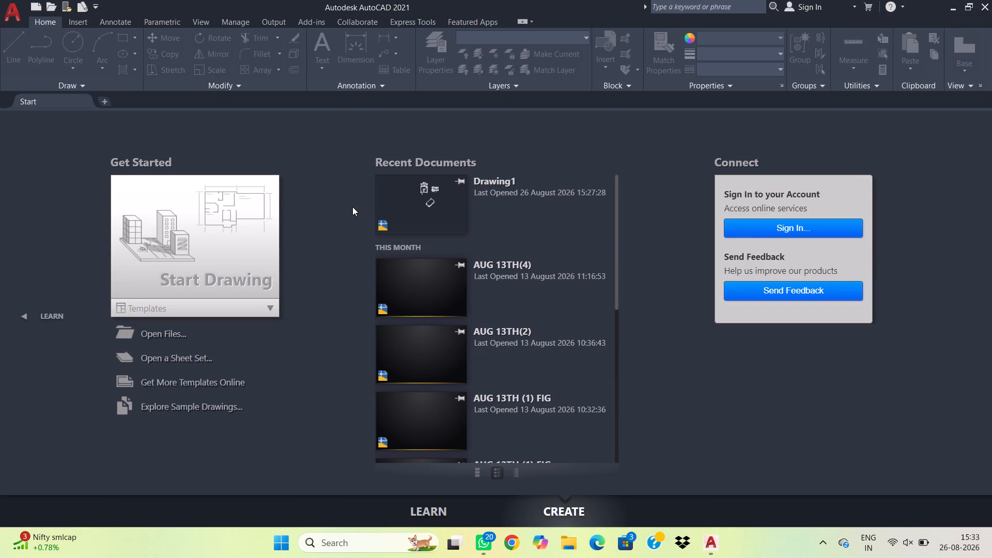
left_click(435, 202)
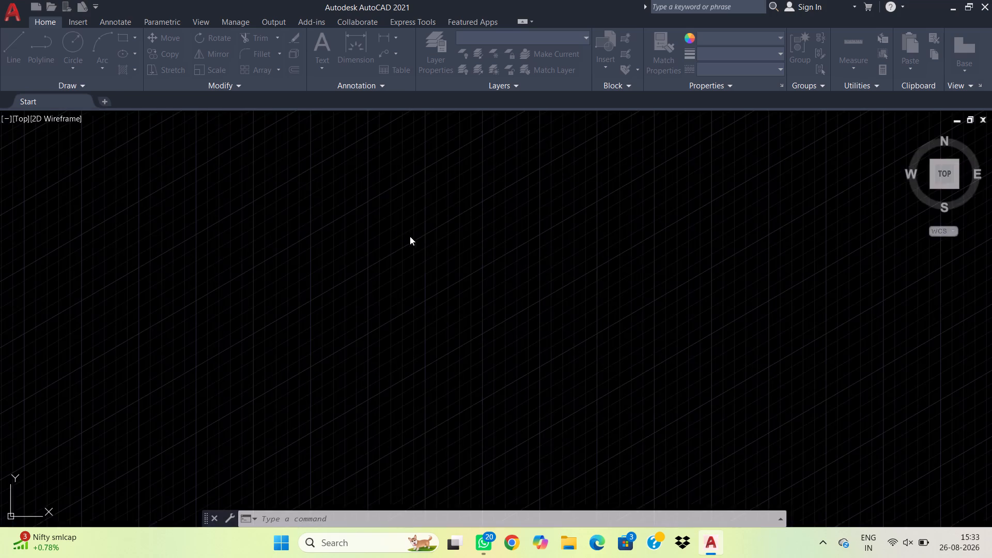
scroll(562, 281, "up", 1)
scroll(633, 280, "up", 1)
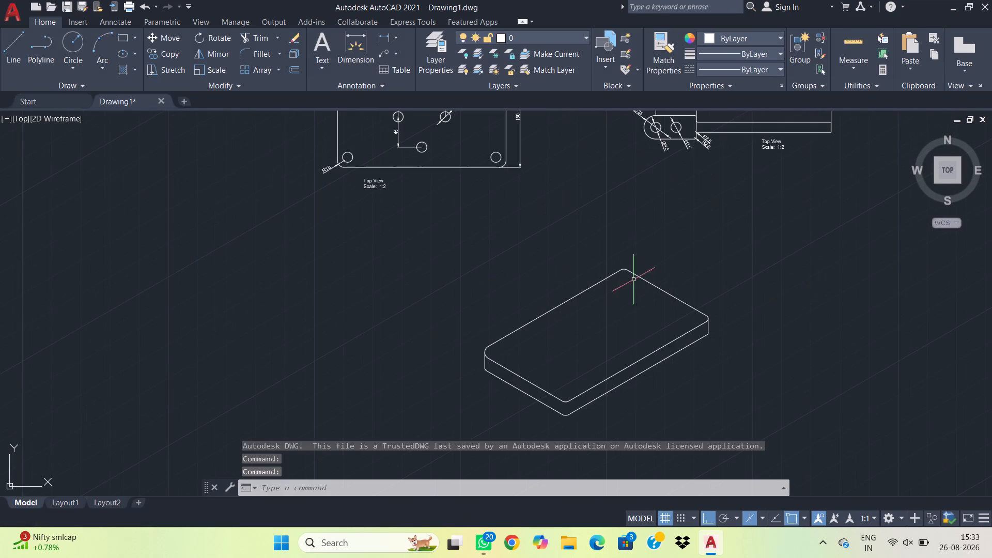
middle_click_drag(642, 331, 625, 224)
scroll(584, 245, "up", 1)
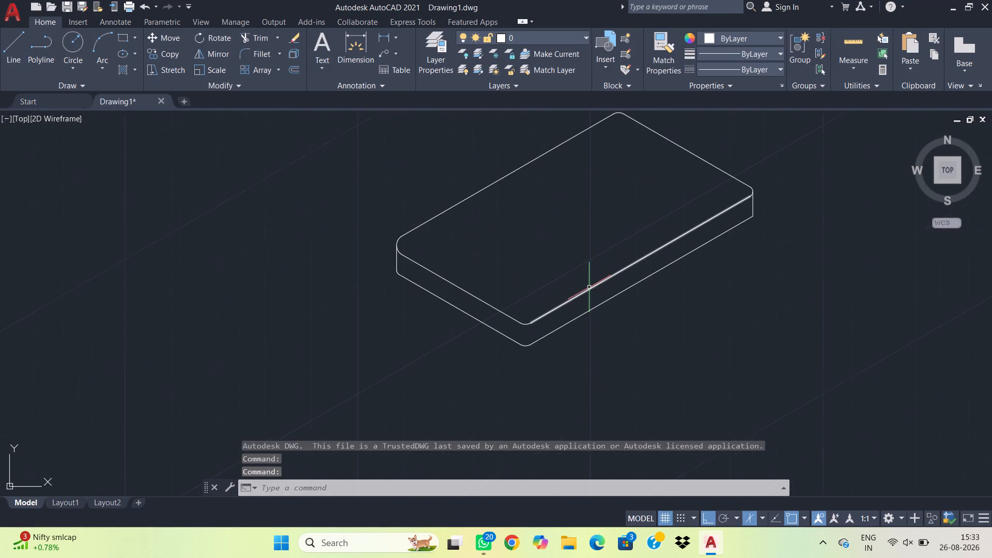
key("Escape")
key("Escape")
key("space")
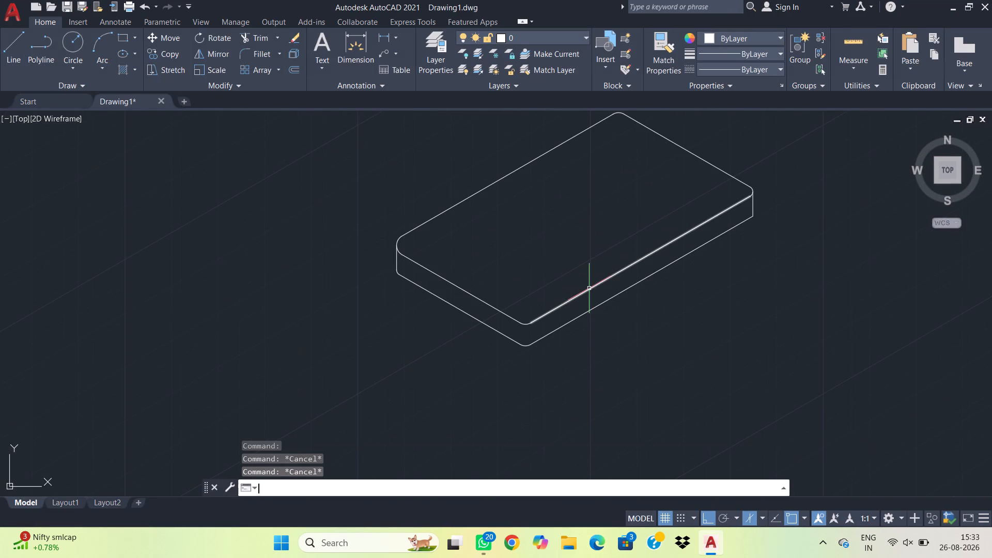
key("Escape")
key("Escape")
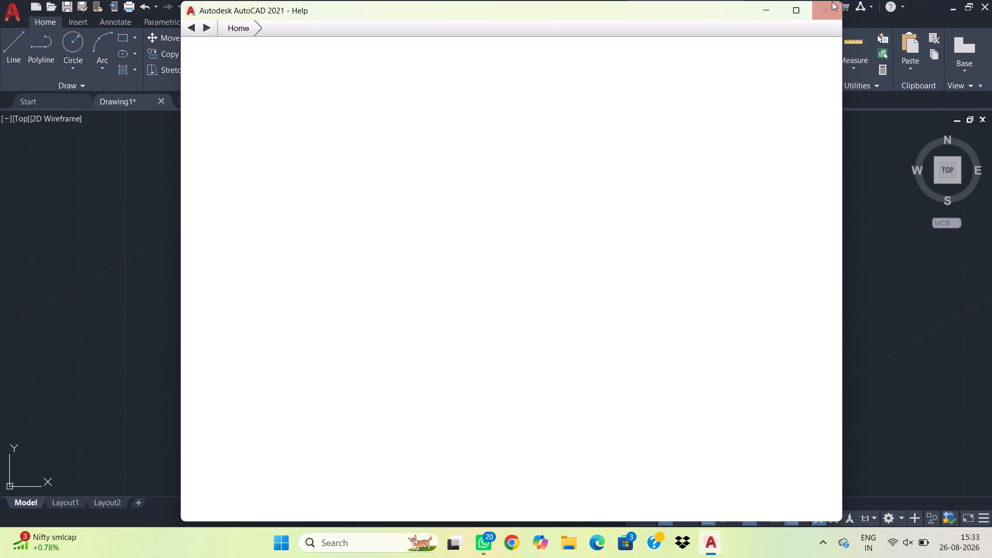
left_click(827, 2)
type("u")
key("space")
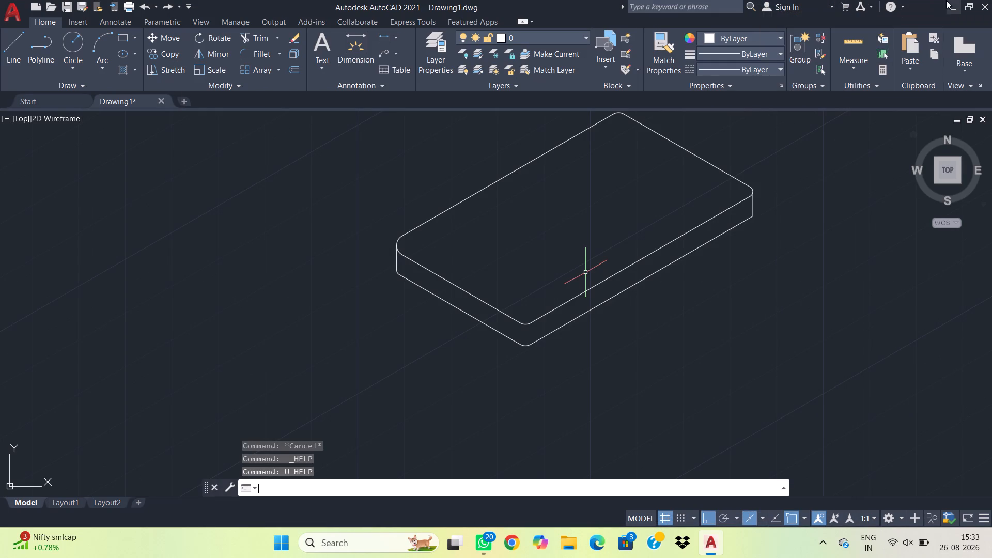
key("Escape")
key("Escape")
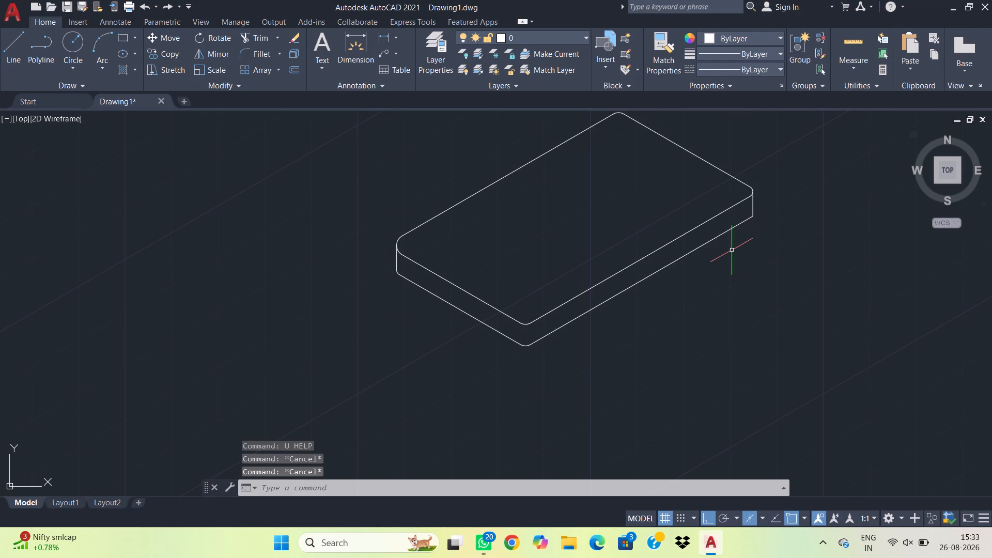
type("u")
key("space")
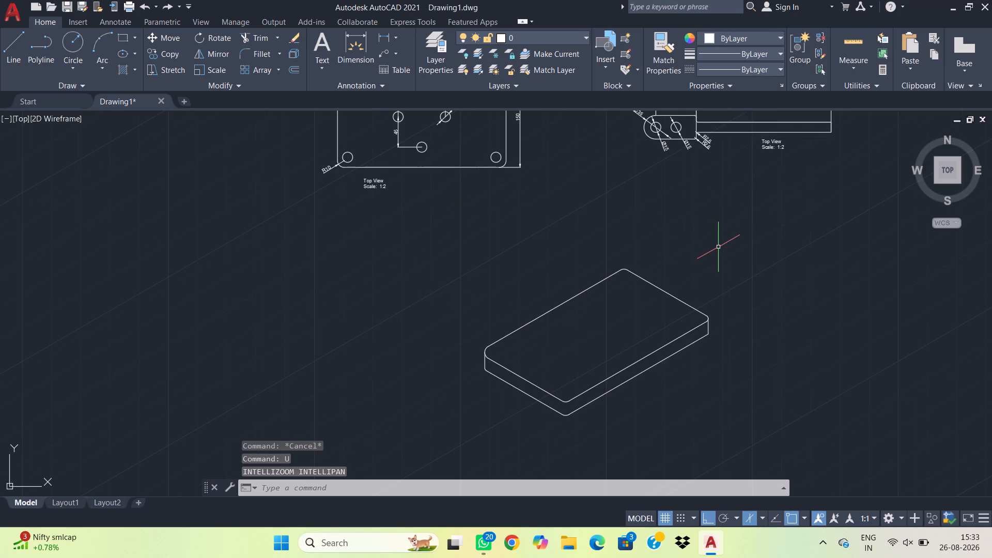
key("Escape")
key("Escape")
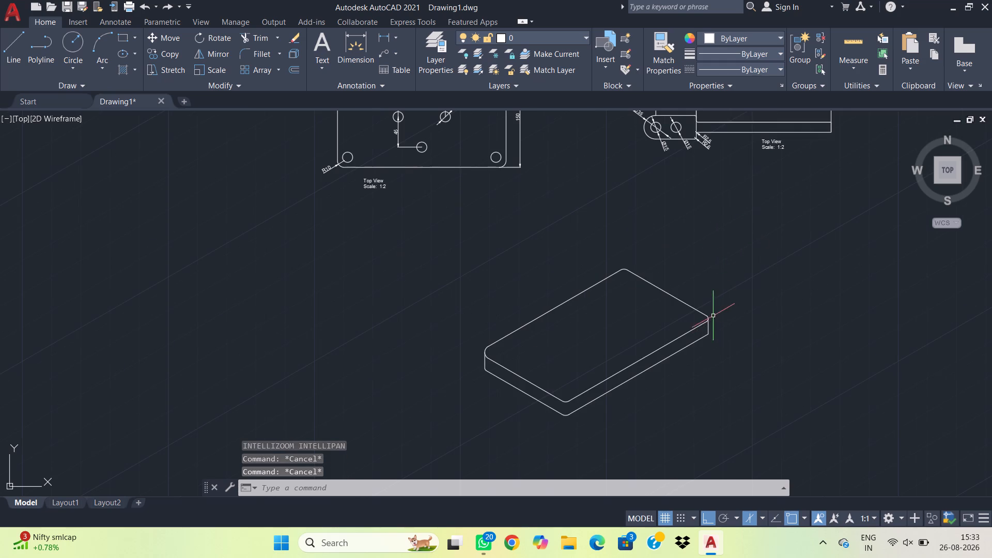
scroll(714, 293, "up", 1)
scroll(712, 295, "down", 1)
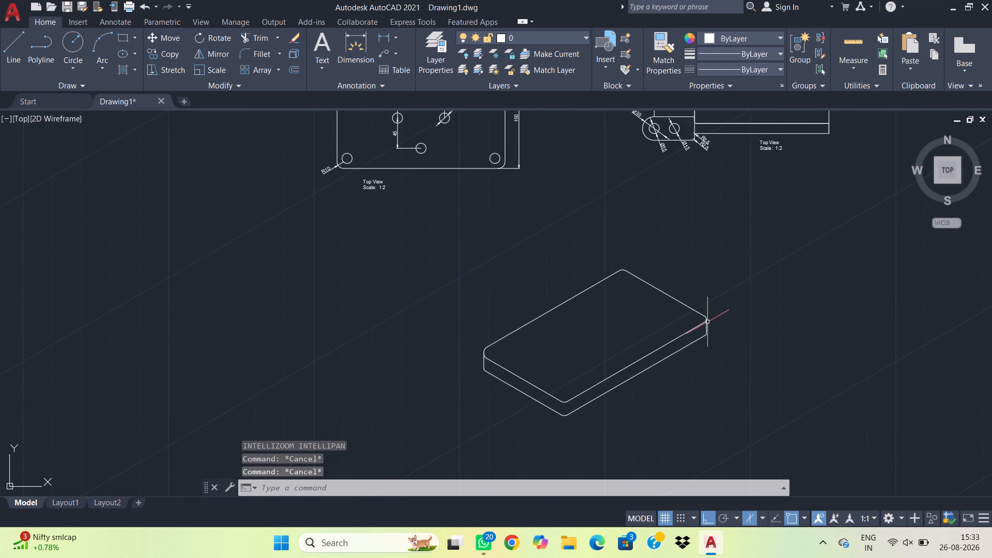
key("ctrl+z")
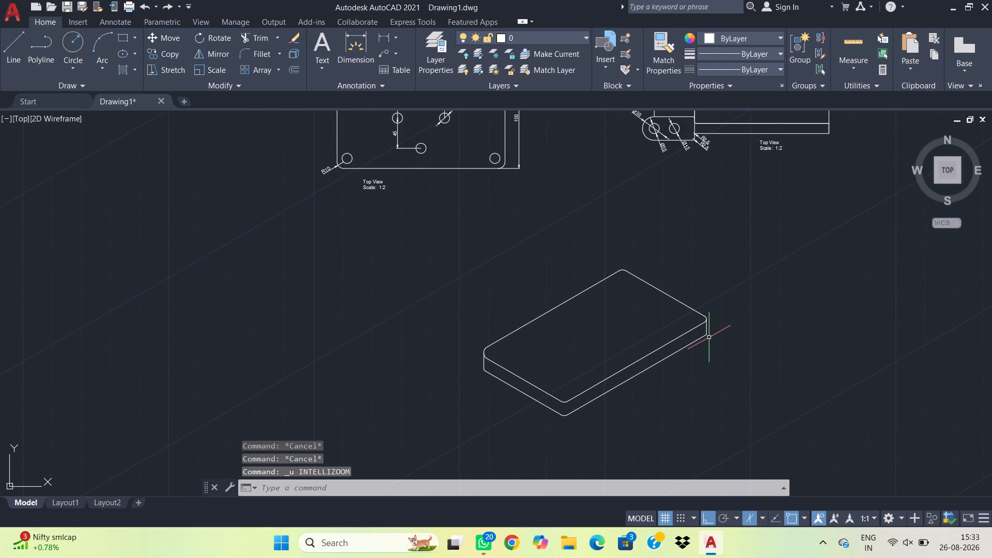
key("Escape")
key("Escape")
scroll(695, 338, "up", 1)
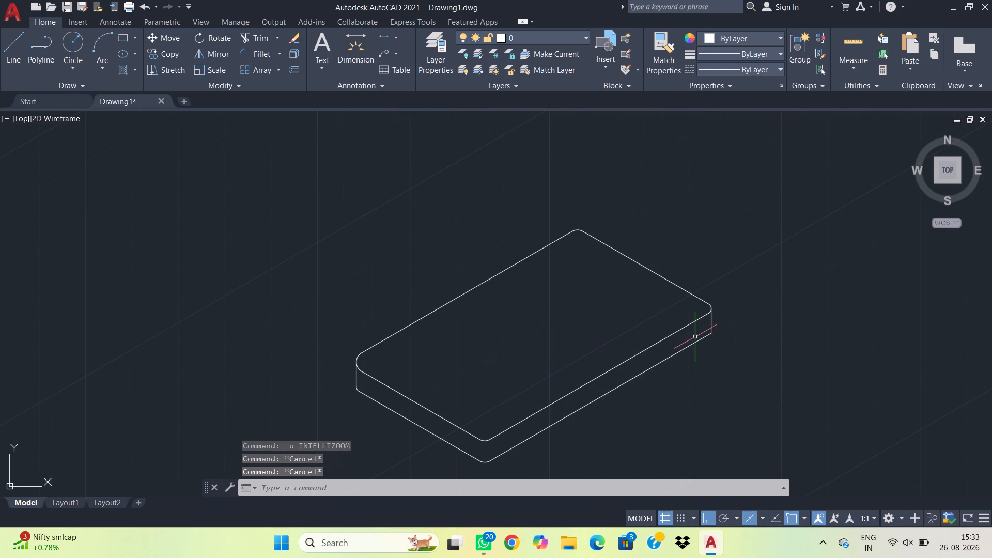
Review the drawing units settings for length, angle and insertion scale, keeping them as they are.
key("u")
type("n")
key("space")
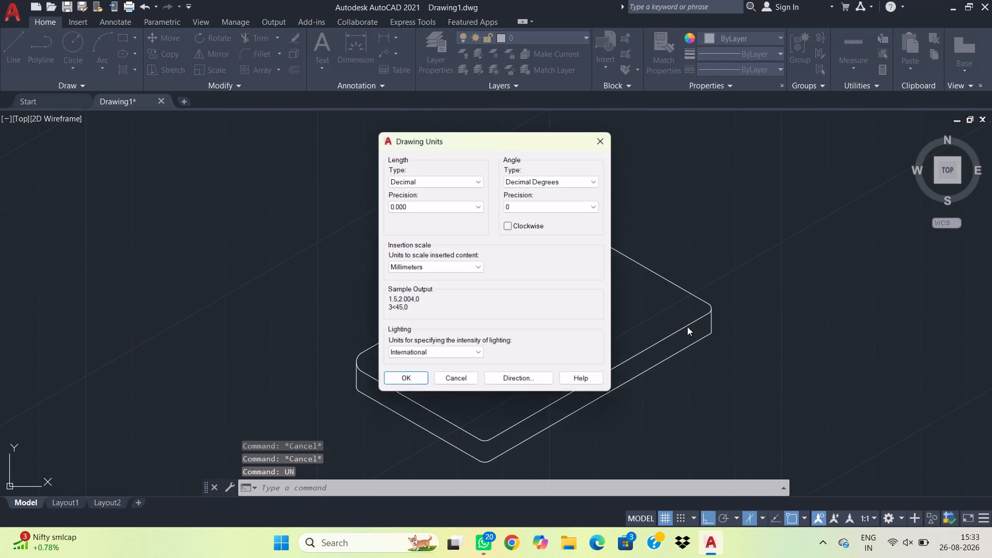
left_click(398, 382)
Review the ISO-25 dimension style settings from symbols and arrows through to tolerances.
type("d")
key("space")
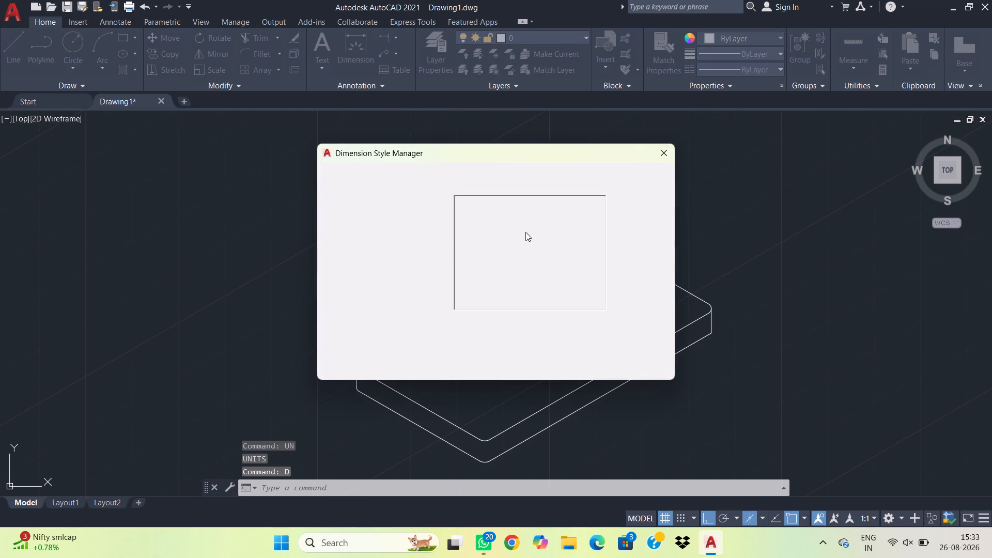
left_click(617, 243)
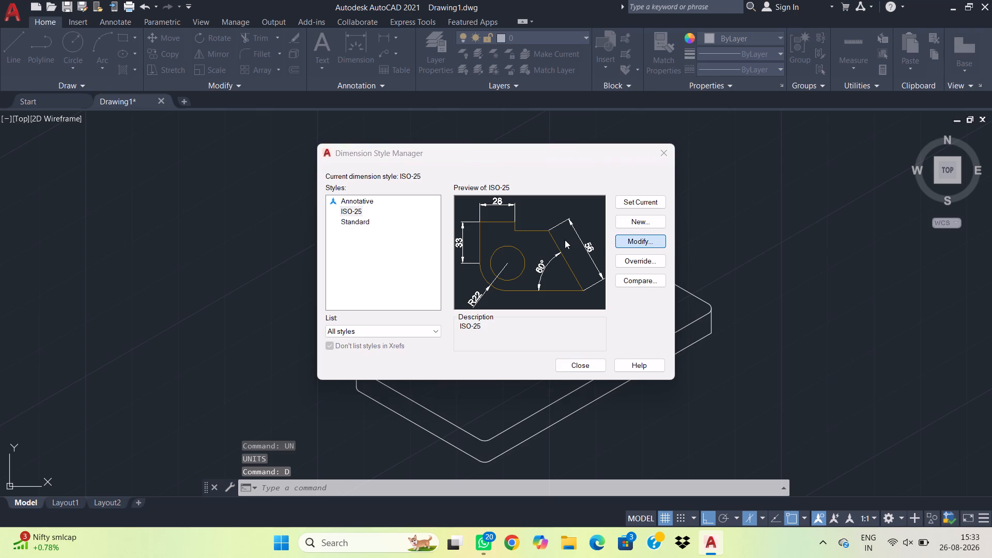
double_click(630, 239)
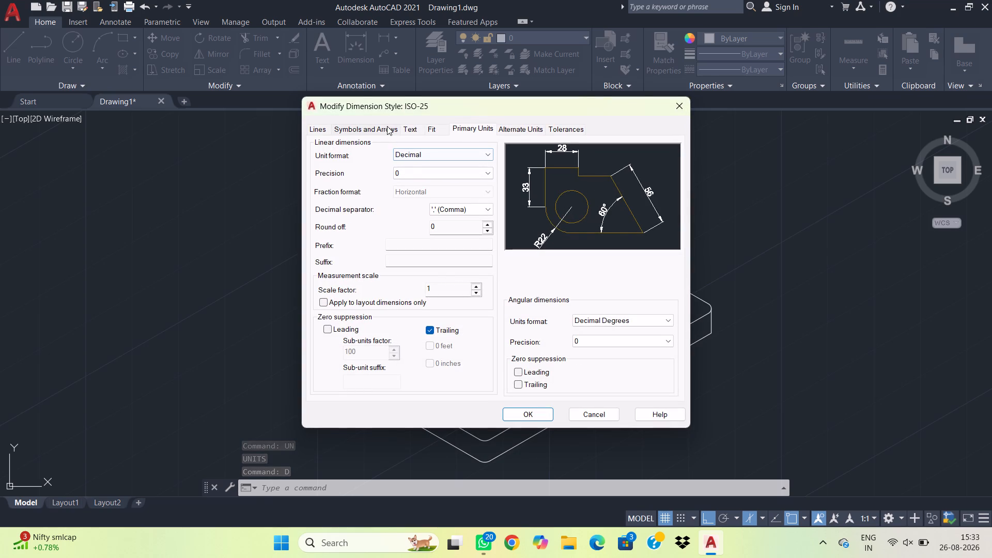
left_click(387, 126)
left_click(432, 126)
left_click(469, 126)
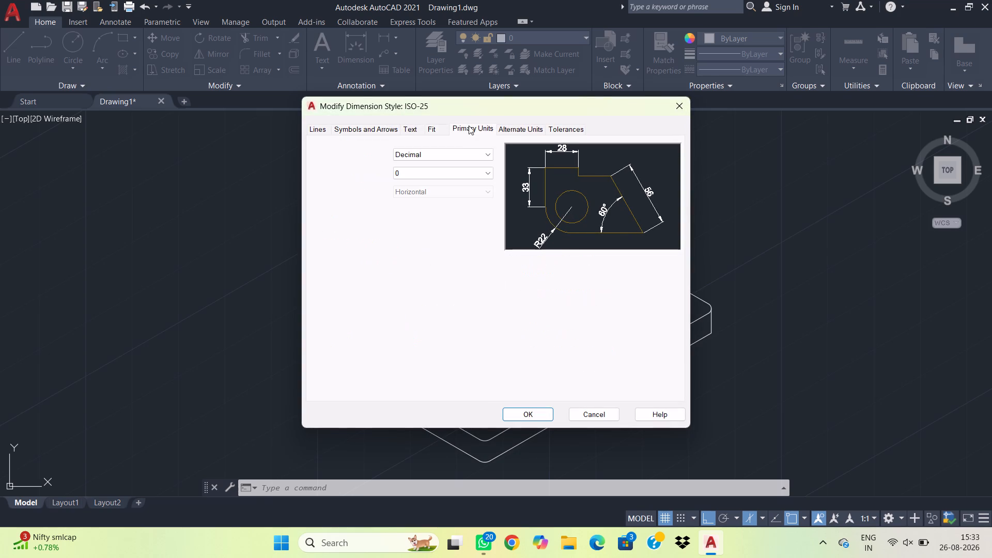
left_click(530, 129)
left_click(555, 126)
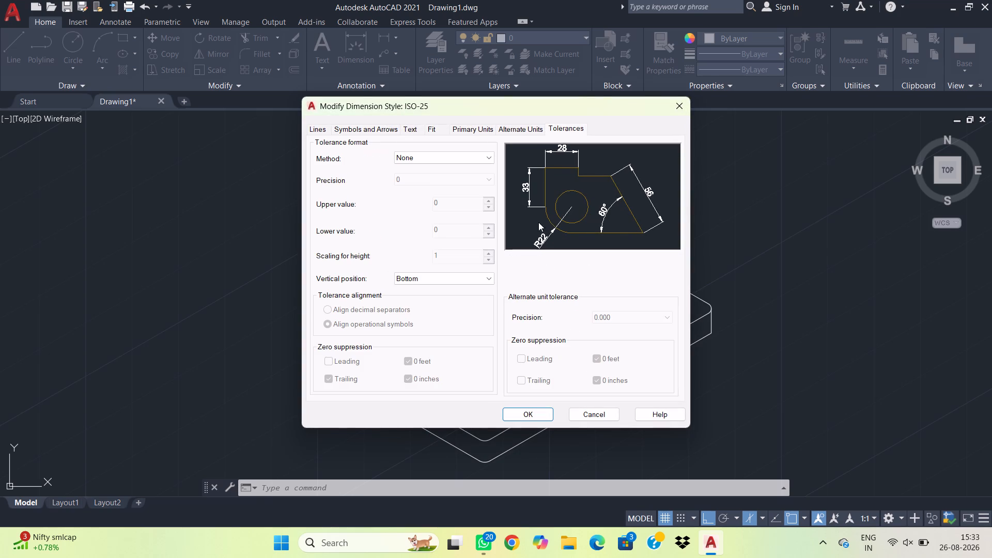
left_click(540, 415)
scroll(535, 378, "up", 1)
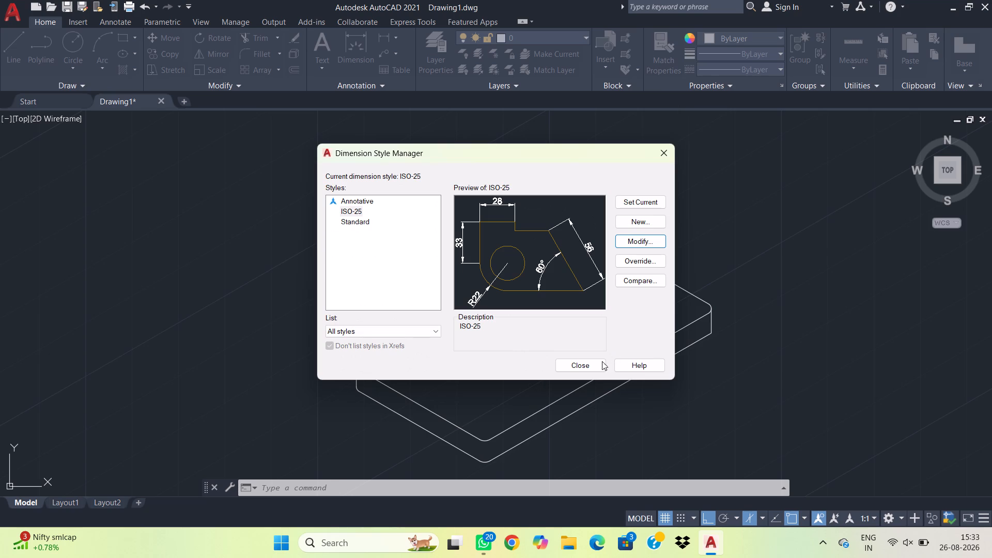
left_click(579, 363)
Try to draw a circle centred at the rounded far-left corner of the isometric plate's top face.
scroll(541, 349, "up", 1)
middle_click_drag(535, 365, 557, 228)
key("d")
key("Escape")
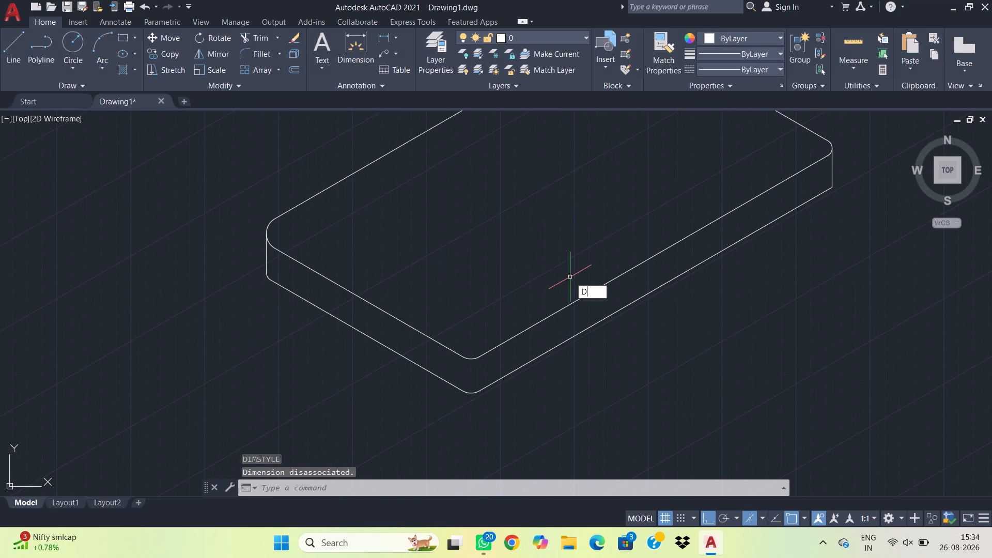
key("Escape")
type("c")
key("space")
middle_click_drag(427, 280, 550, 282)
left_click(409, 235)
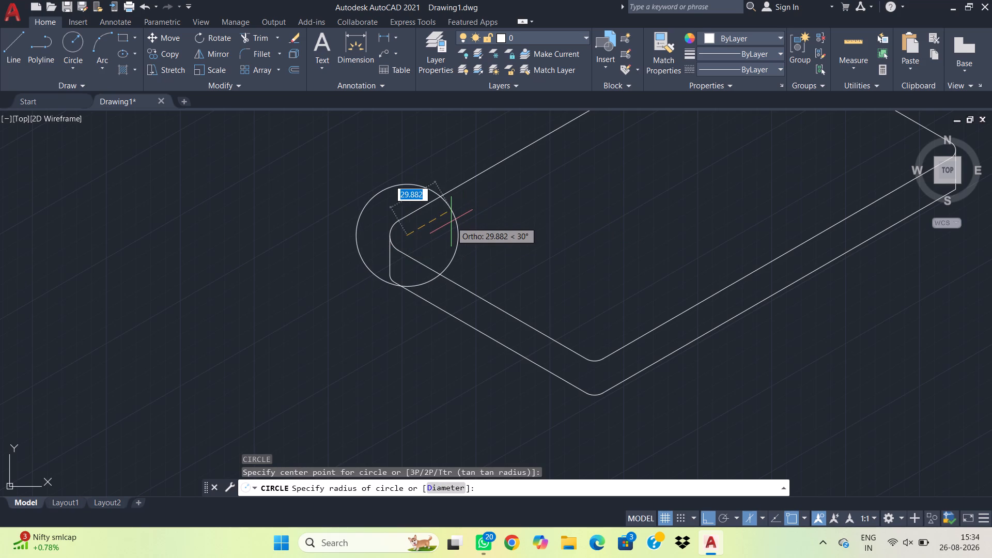
Cycle the isometric drafting plane to Isoplane Top and abandon the circle in progress.
key("F5")
key("F5")
key("F5")
key("F5")
key("F5")
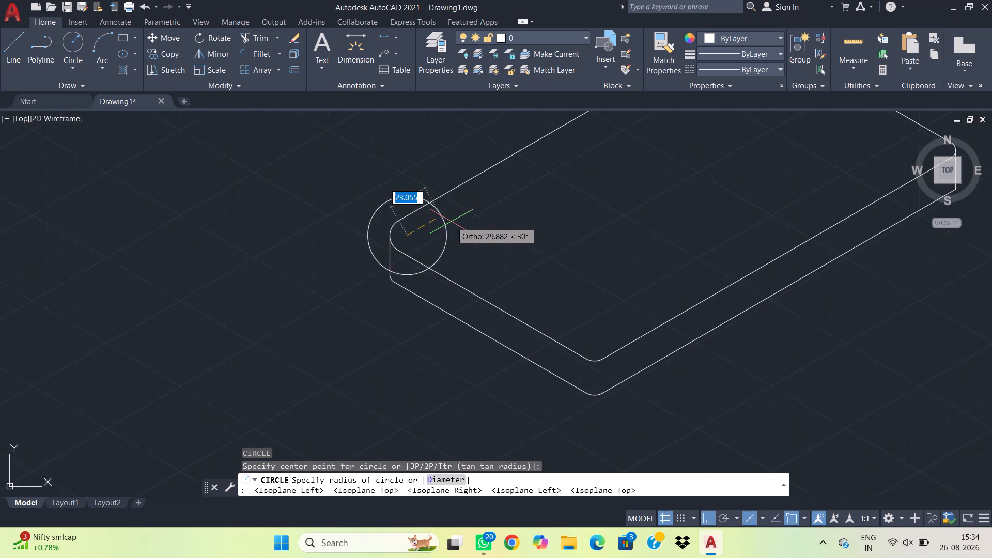
key("F5")
key("F5")
key("F5")
key("F5")
key("F5")
key("F5")
key("F5")
key("F5")
key("F5")
key("F5")
key("F5")
key("F5")
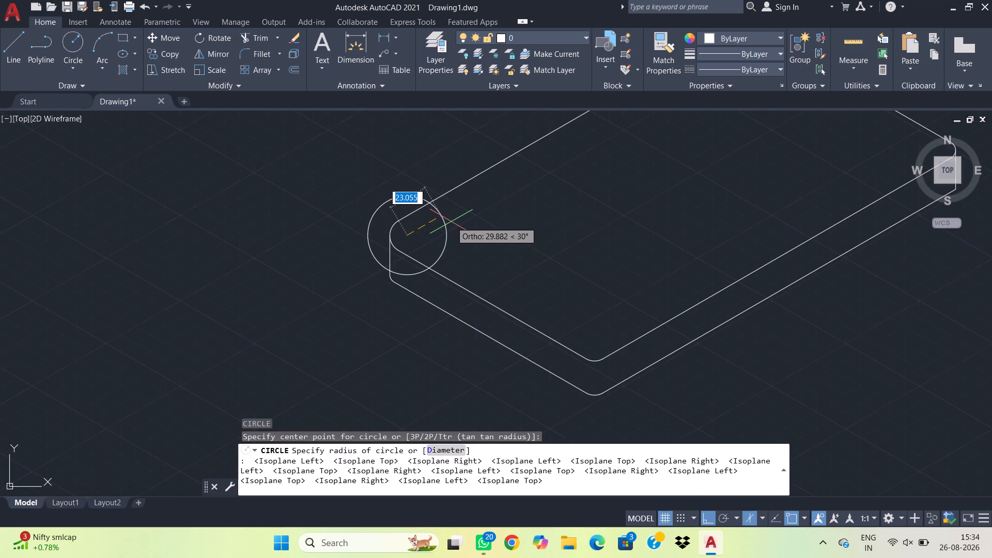
key("F5")
key("F5")
key("F5")
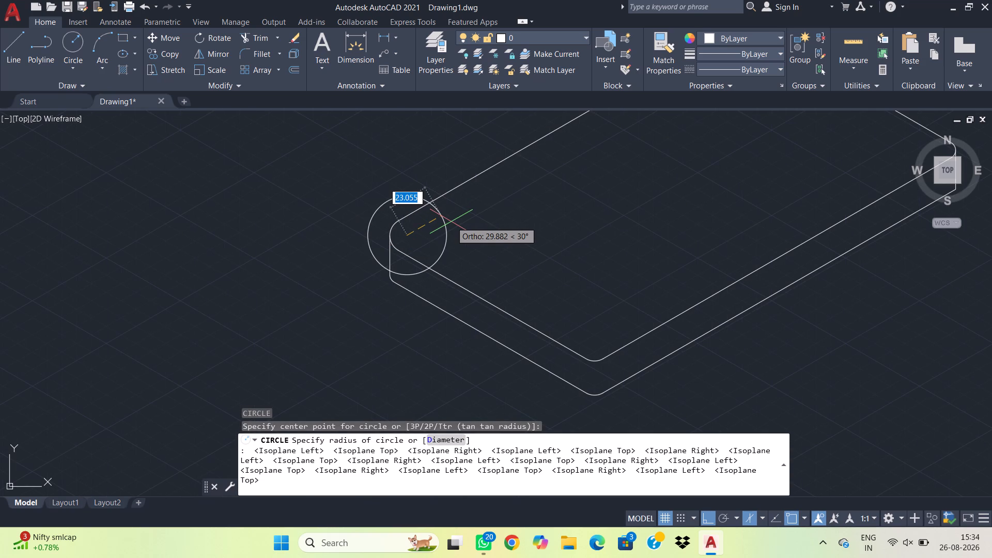
key("Escape")
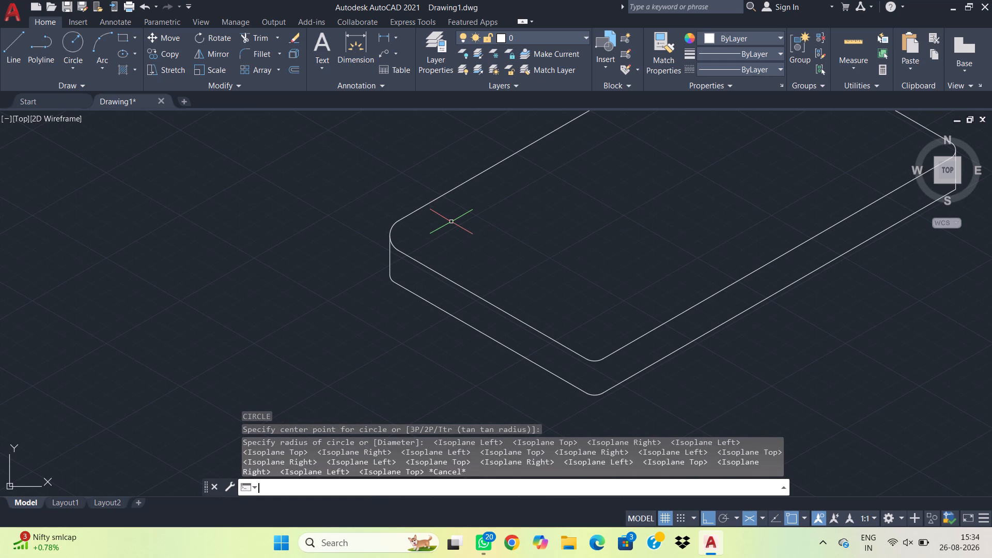
Examine the plot settings, the available plot style tables and the page setup import options without plotting.
scroll(565, 292, "down", 1)
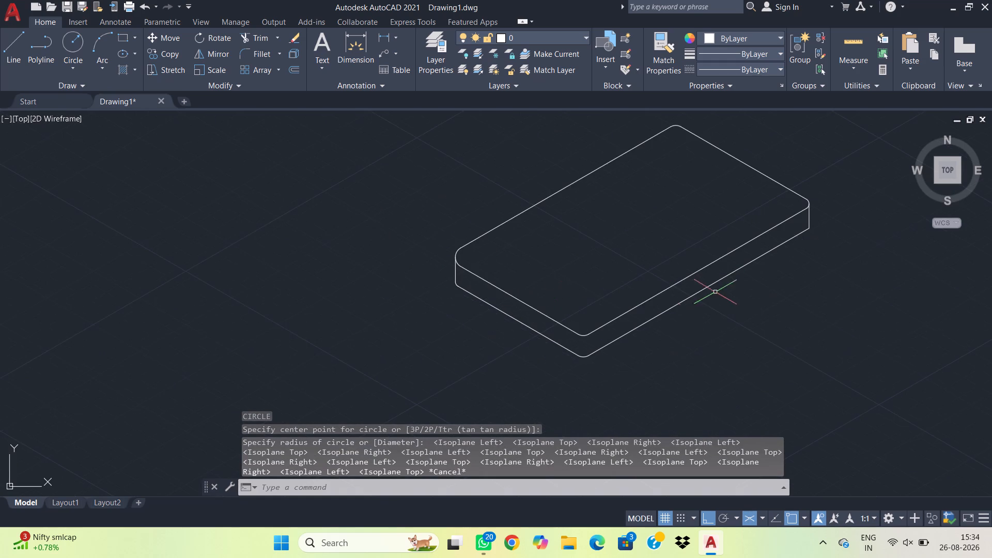
middle_click_drag(711, 290, 404, 368)
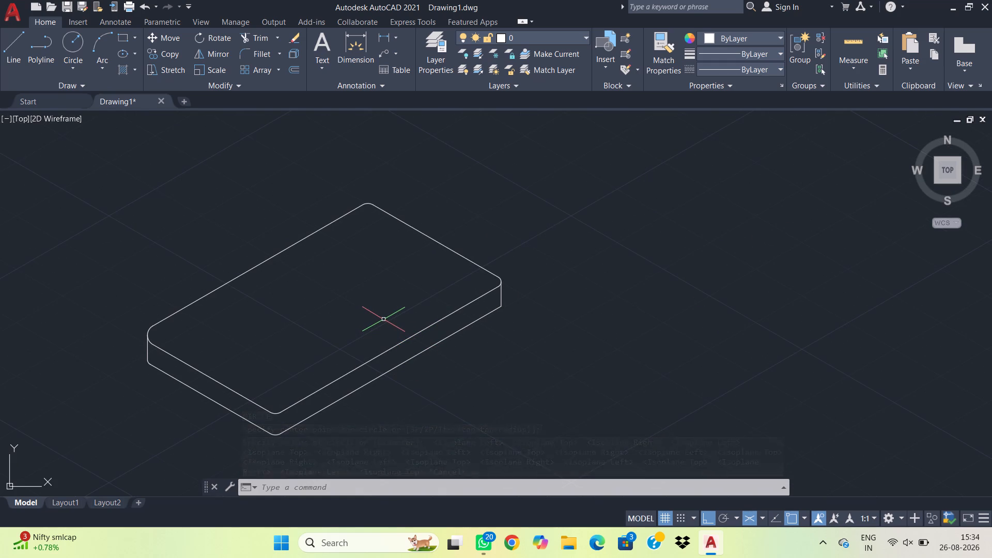
key("ctrl+p")
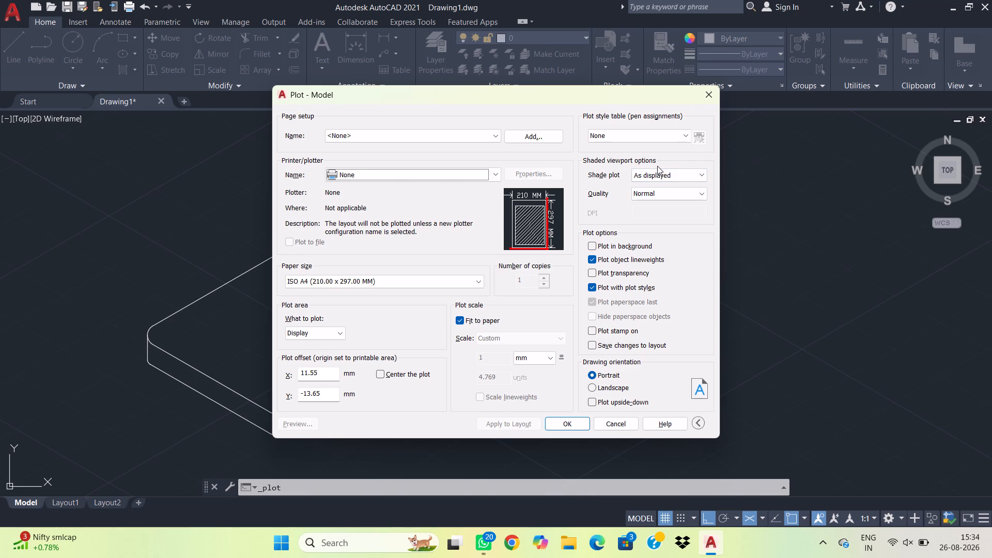
left_click(659, 137)
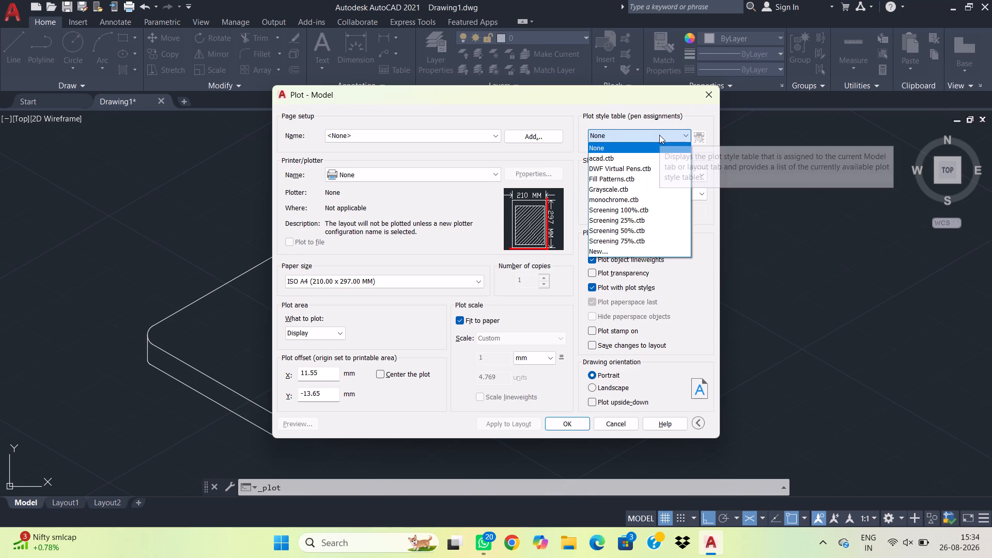
left_click(659, 135)
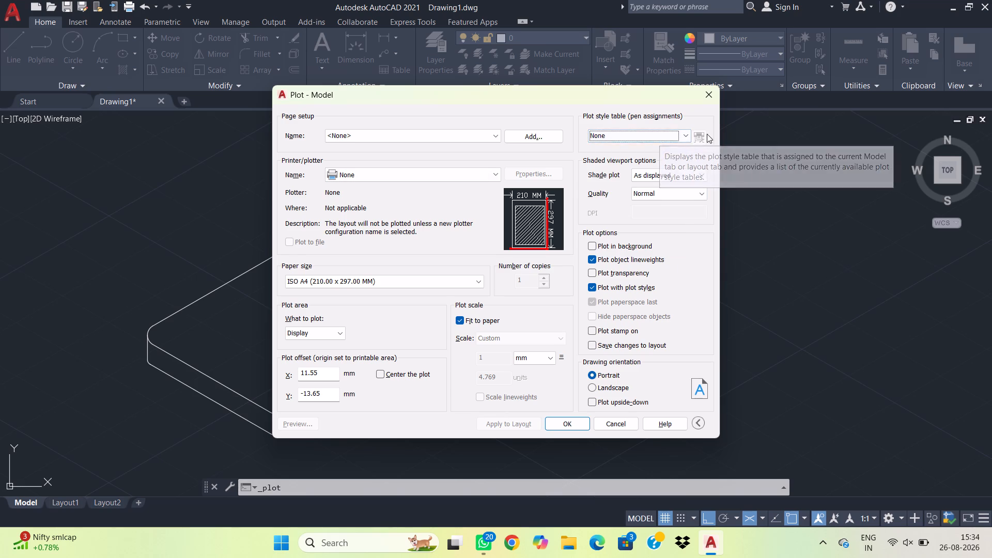
left_click(703, 134)
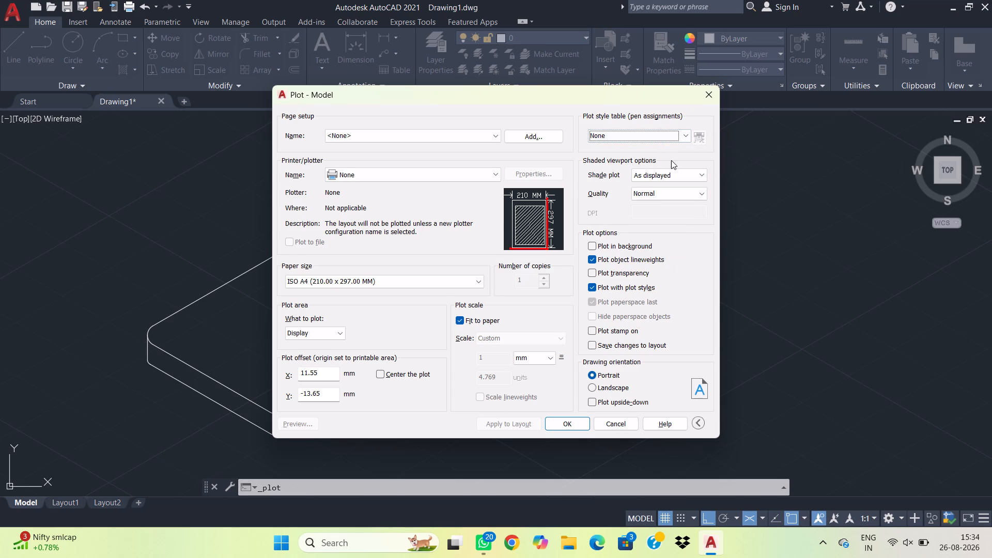
left_click(523, 132)
left_click(583, 216)
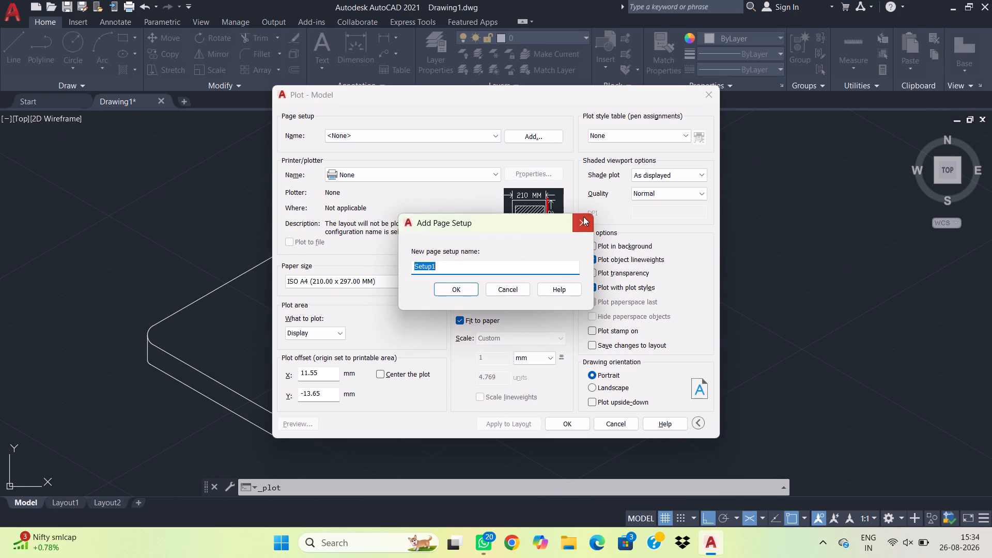
left_click(490, 138)
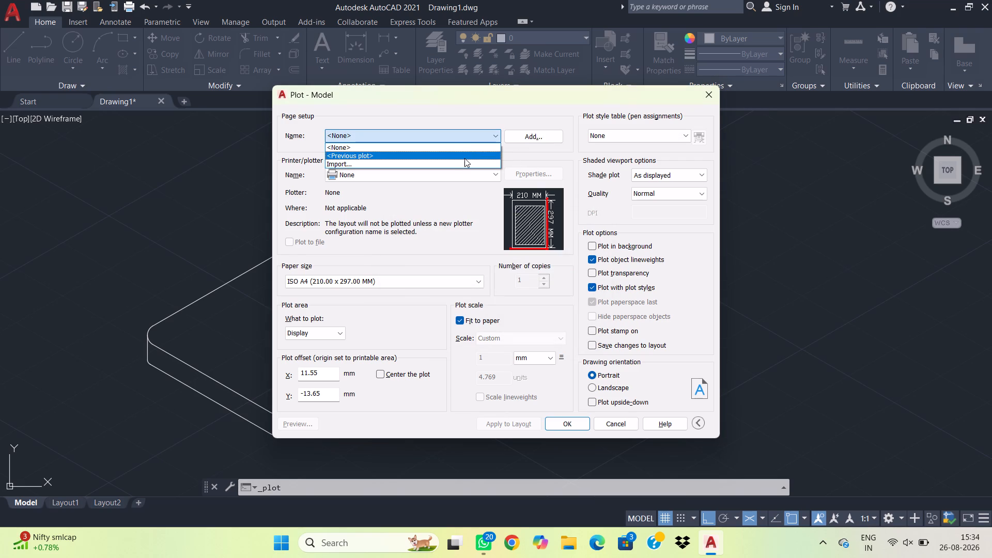
left_click(451, 162)
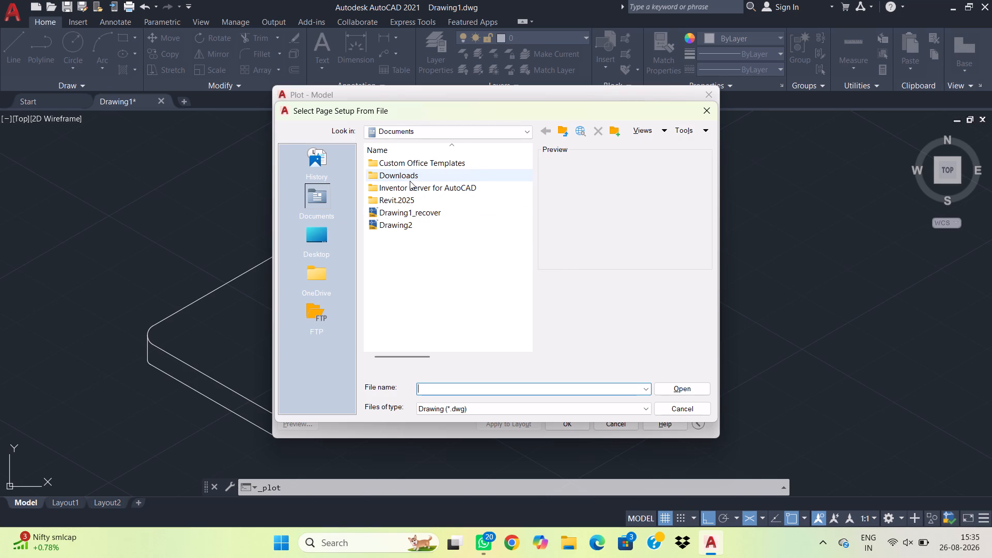
left_click(310, 242)
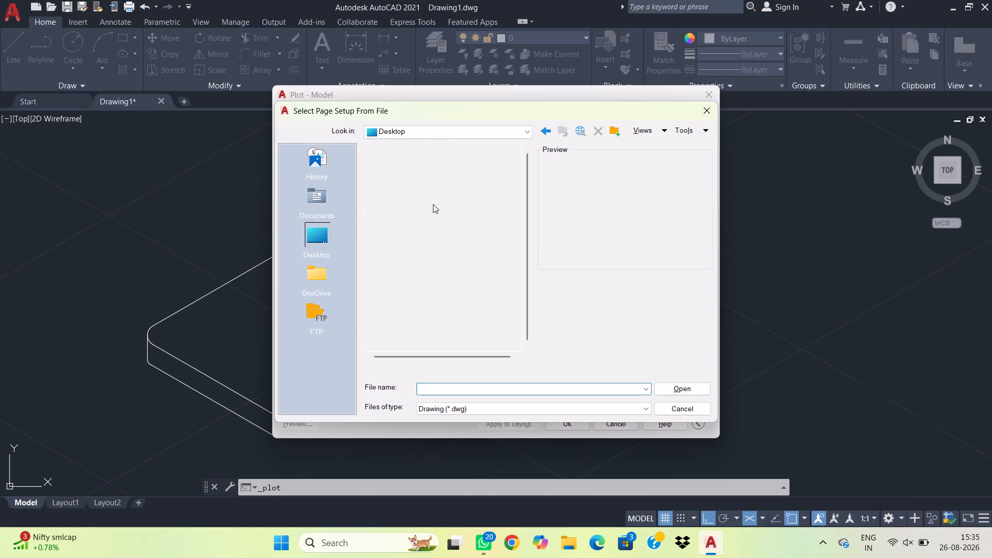
scroll(415, 215, "down", 1)
double_click(412, 301)
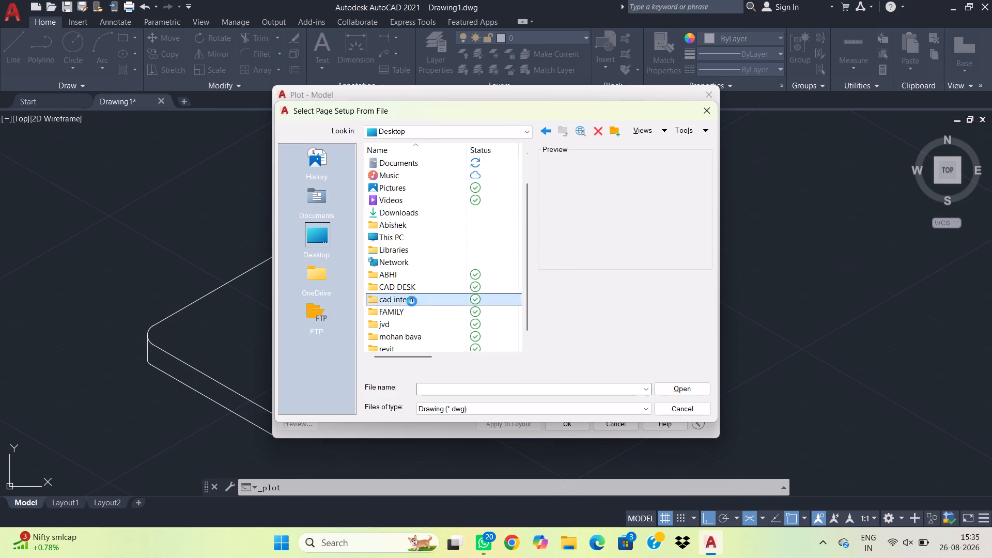
left_click(706, 111)
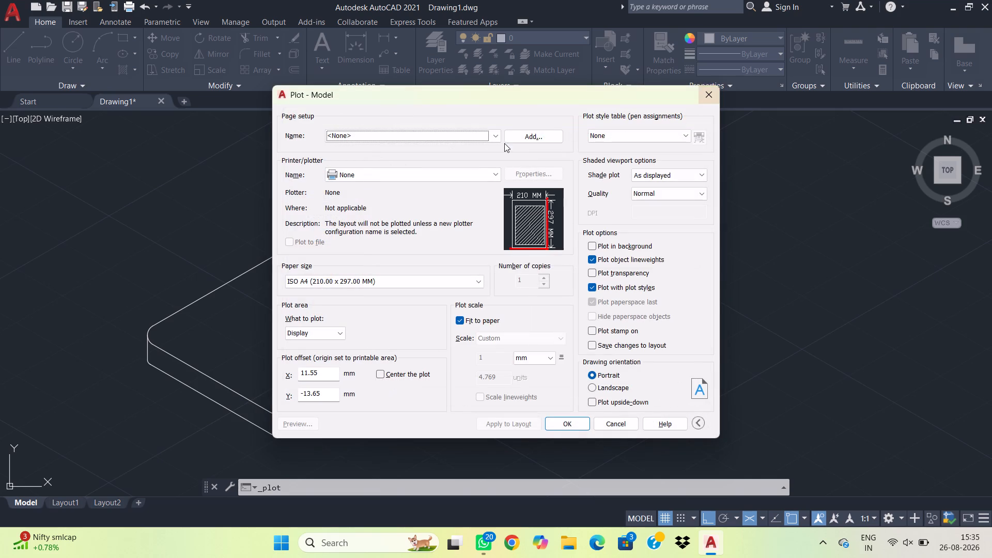
left_click(704, 93)
Examine the isometric plate against the existing part views above it.
scroll(567, 273, "down", 1)
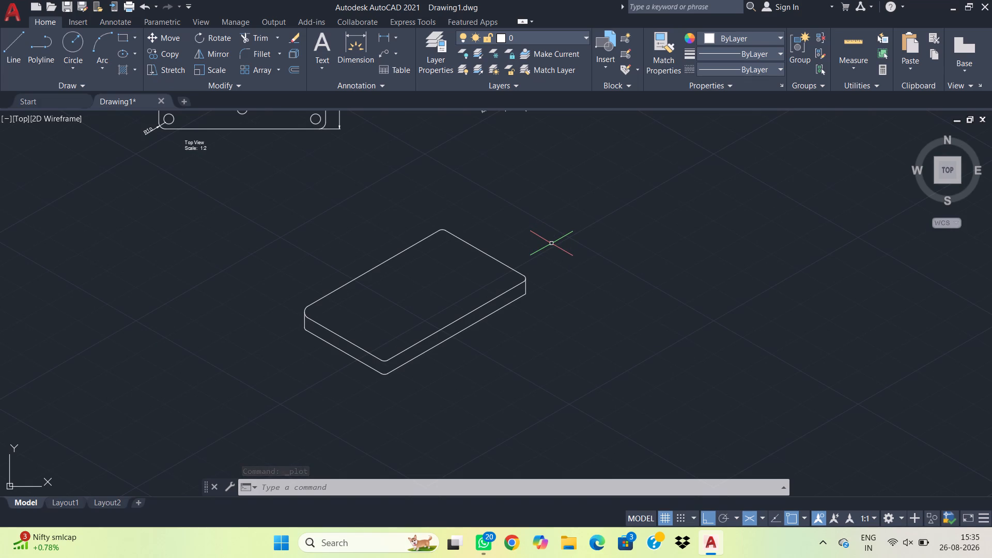
scroll(593, 254, "down", 1)
scroll(548, 228, "down", 1)
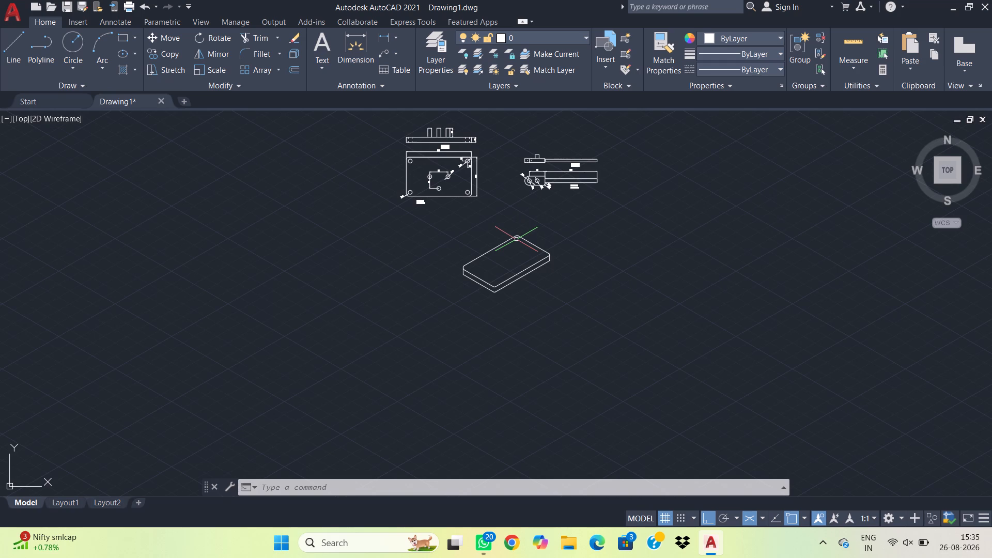
scroll(474, 140, "up", 2)
scroll(561, 323, "up", 1)
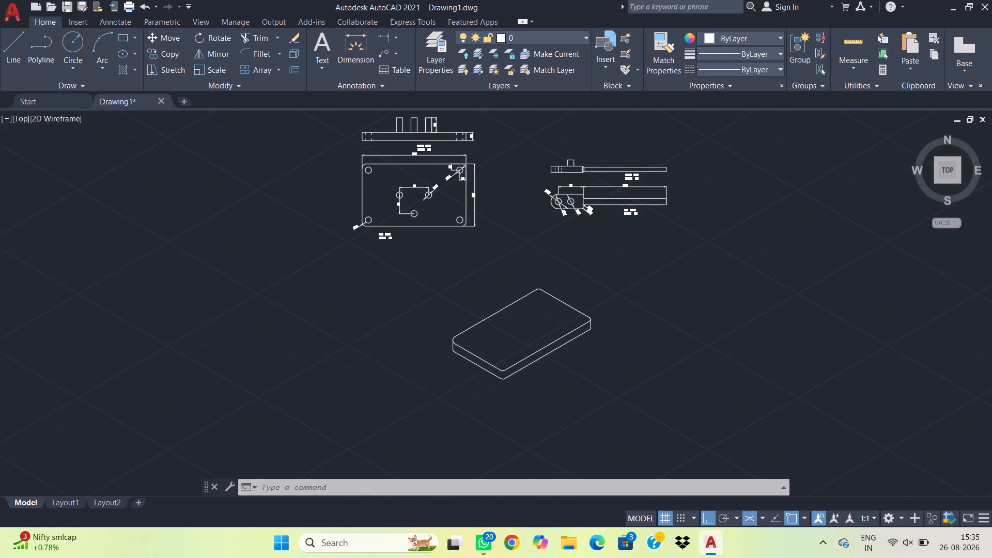
middle_click_drag(548, 332, 533, 244)
scroll(532, 250, "up", 1)
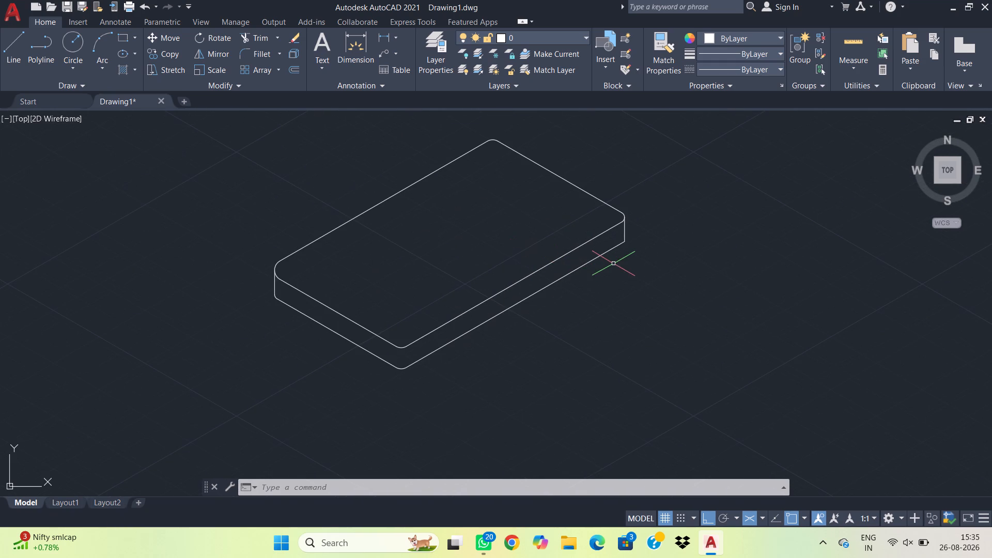
middle_click_drag(416, 258, 402, 222)
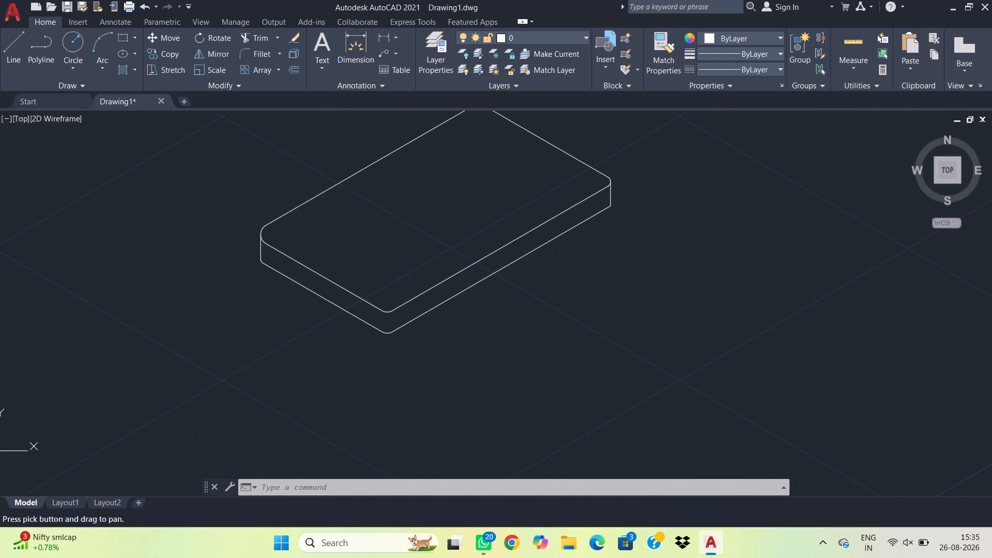
scroll(544, 215, "down", 2)
middle_click_drag(609, 188, 522, 275)
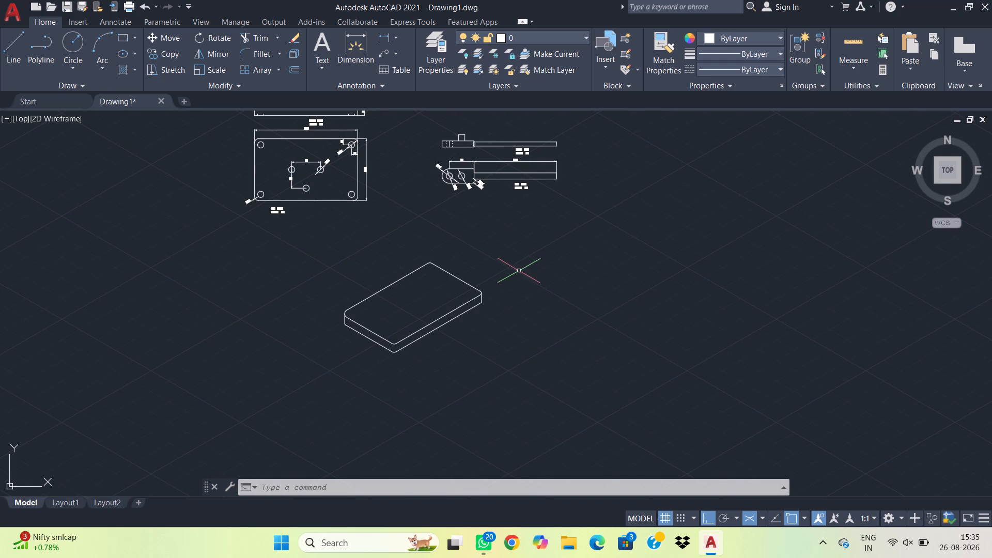
scroll(521, 318, "up", 1)
scroll(514, 327, "down", 1)
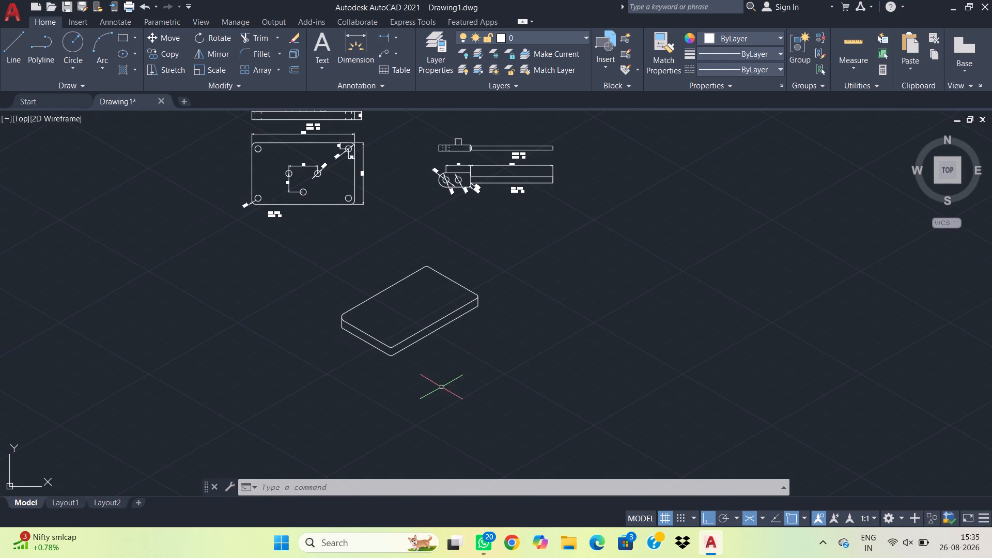
scroll(420, 371, "up", 1)
scroll(411, 355, "down", 1)
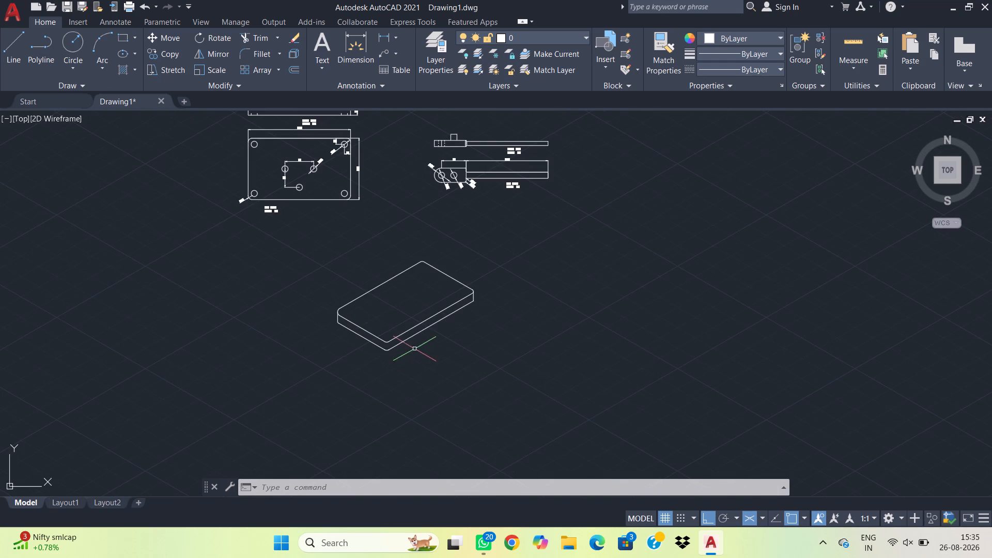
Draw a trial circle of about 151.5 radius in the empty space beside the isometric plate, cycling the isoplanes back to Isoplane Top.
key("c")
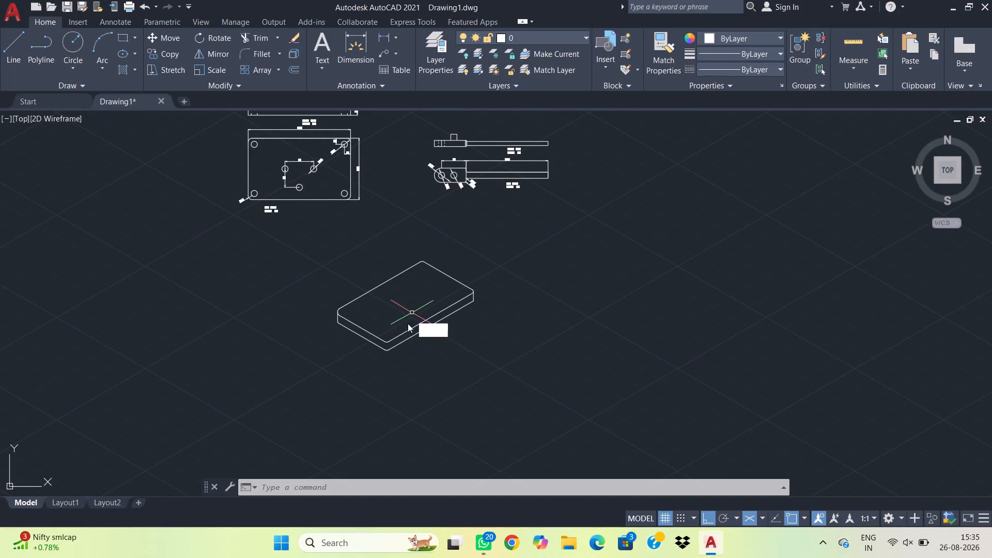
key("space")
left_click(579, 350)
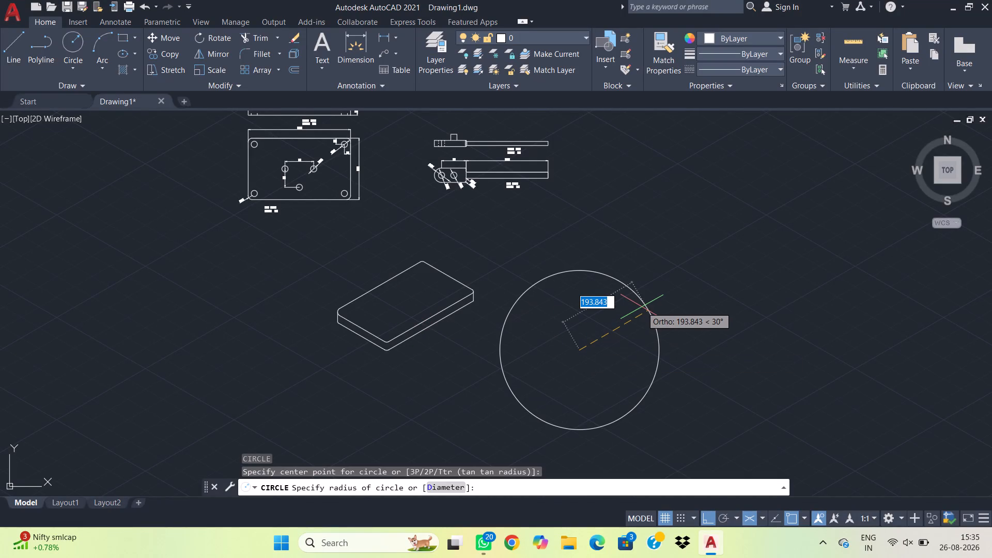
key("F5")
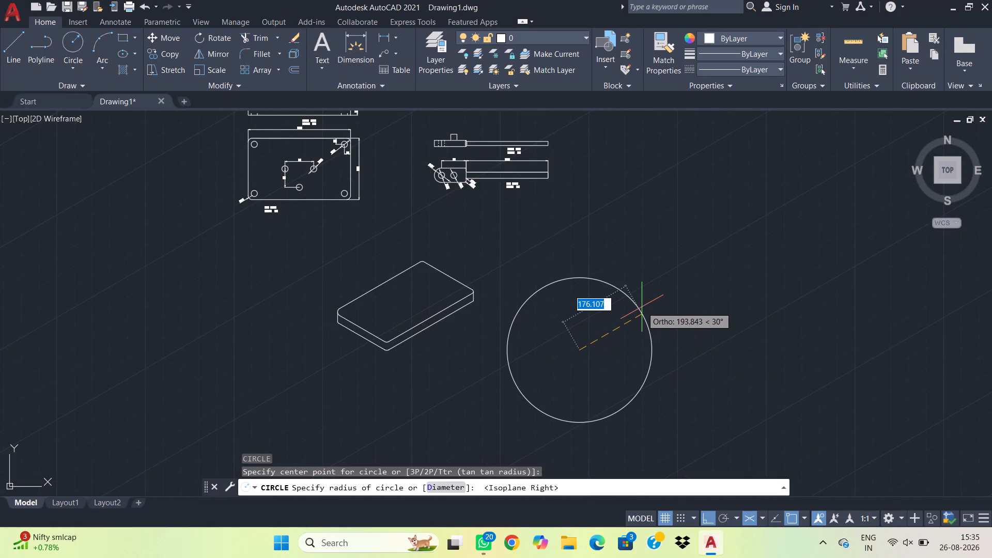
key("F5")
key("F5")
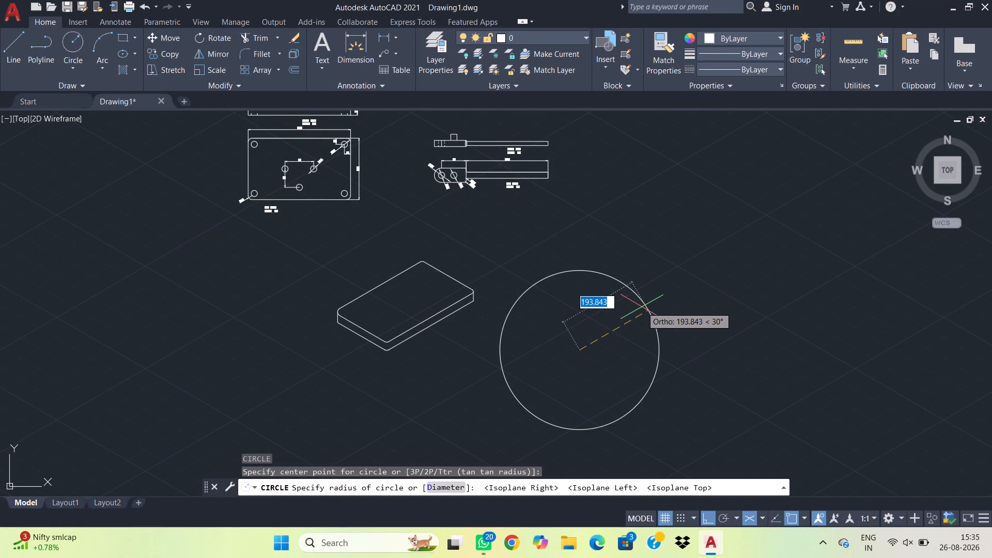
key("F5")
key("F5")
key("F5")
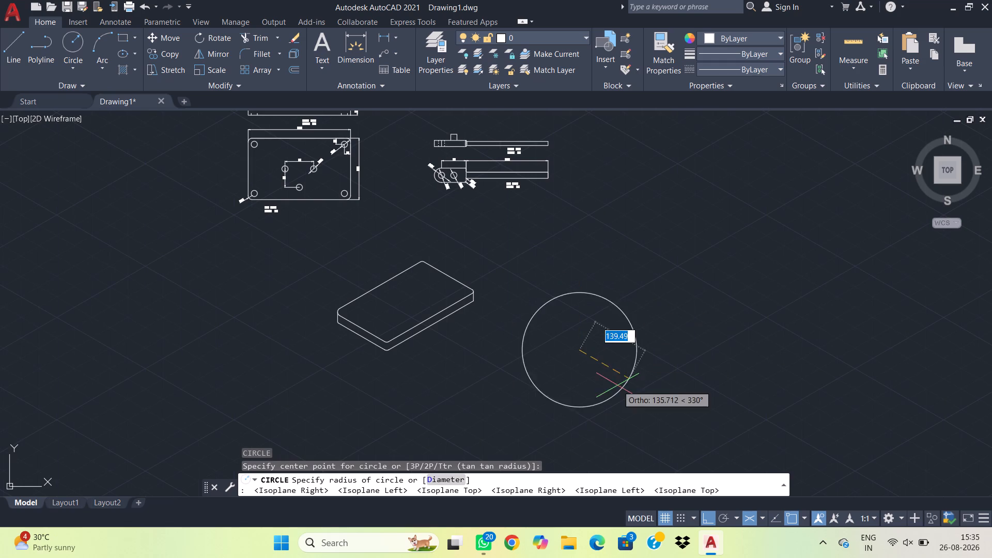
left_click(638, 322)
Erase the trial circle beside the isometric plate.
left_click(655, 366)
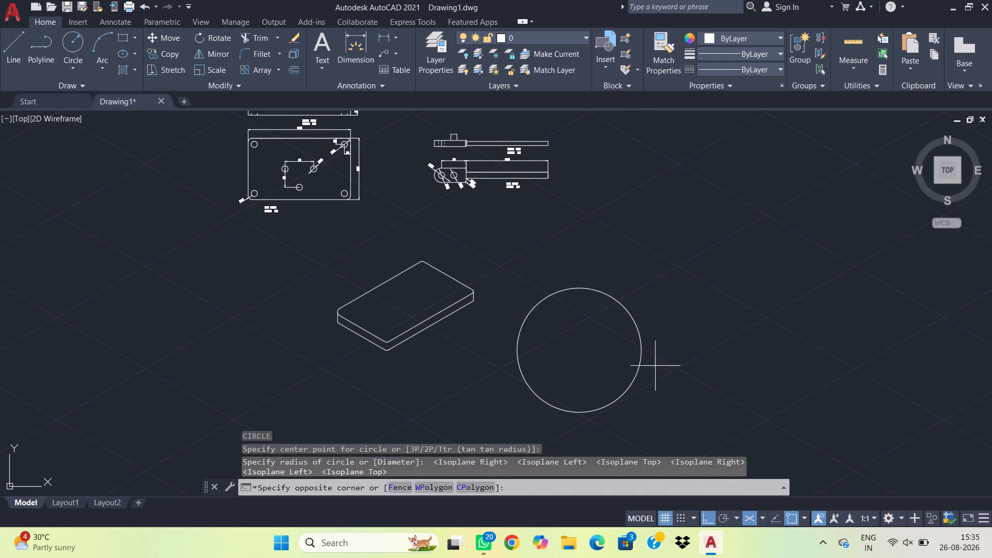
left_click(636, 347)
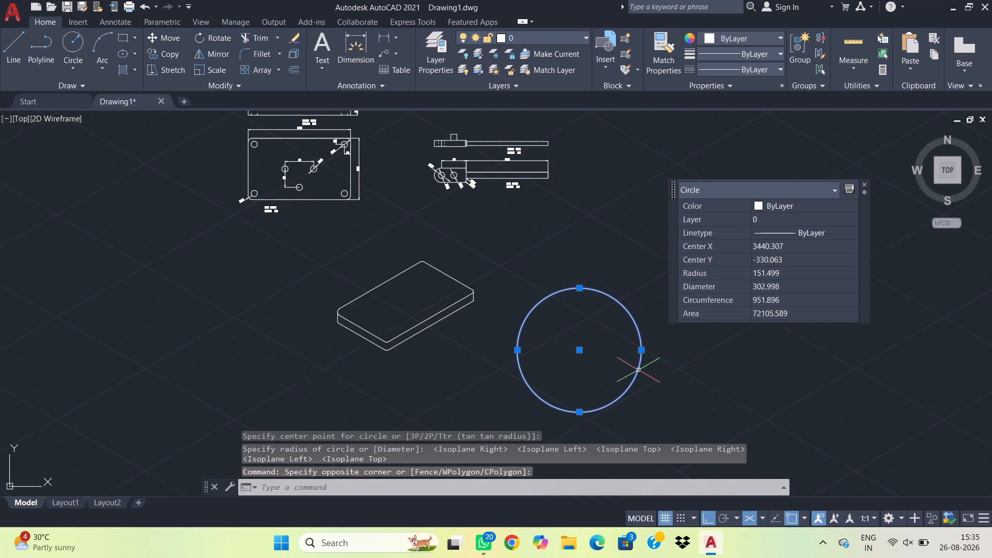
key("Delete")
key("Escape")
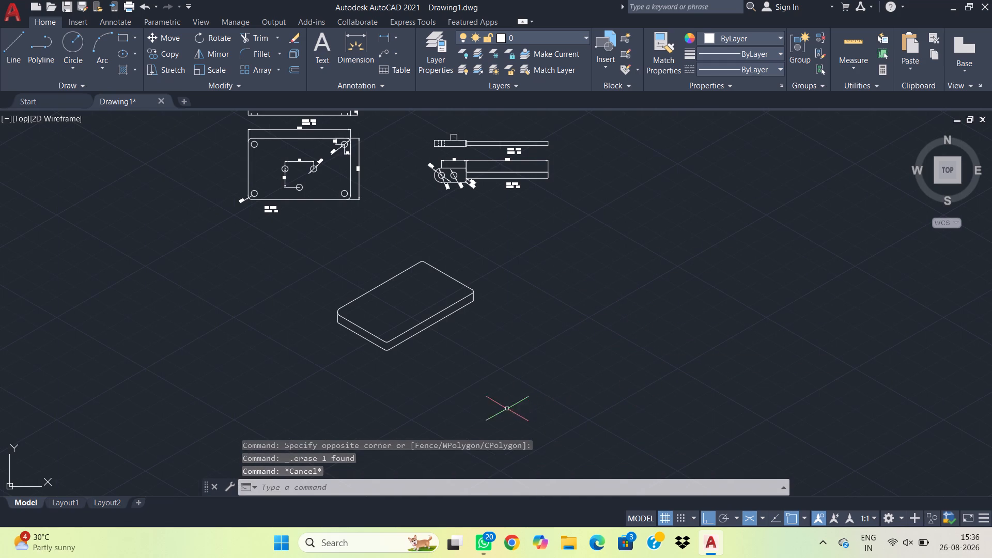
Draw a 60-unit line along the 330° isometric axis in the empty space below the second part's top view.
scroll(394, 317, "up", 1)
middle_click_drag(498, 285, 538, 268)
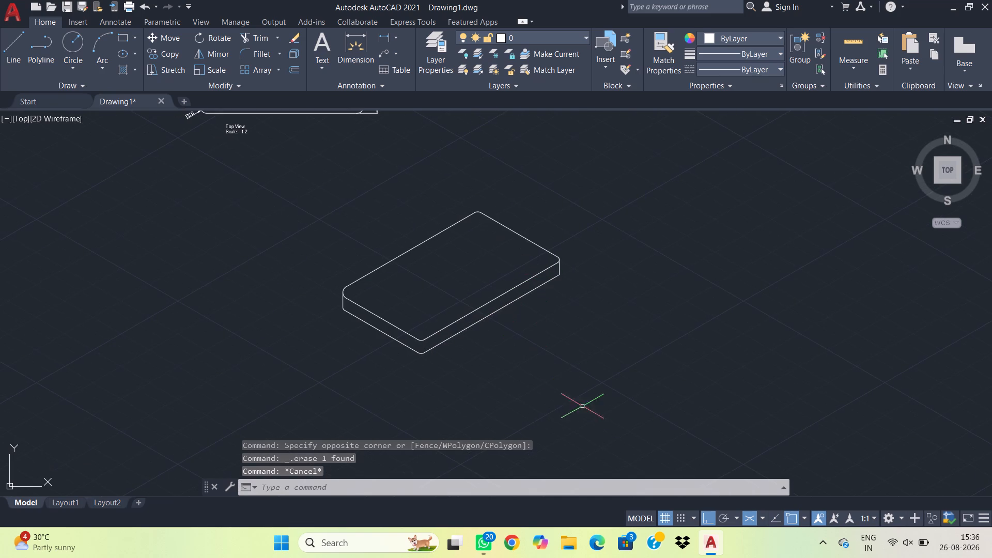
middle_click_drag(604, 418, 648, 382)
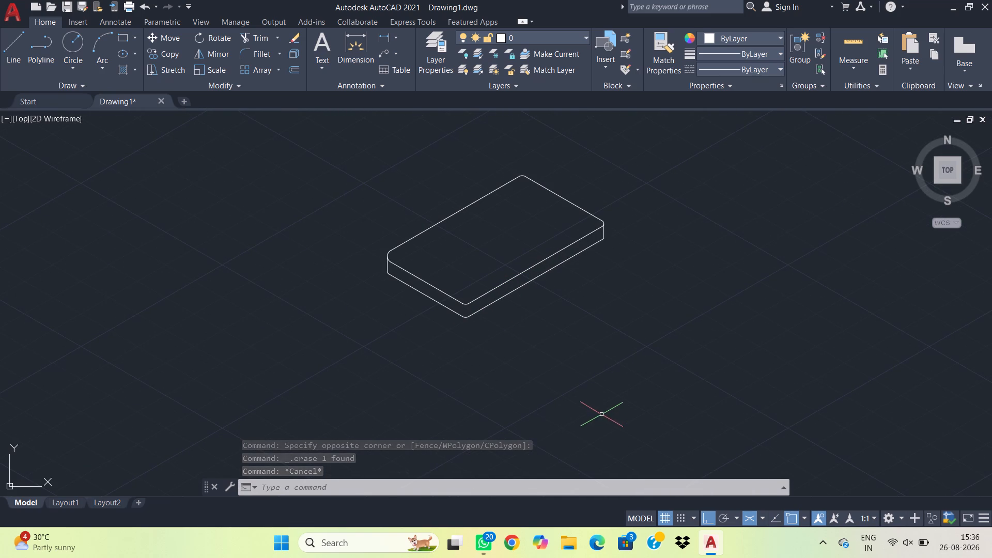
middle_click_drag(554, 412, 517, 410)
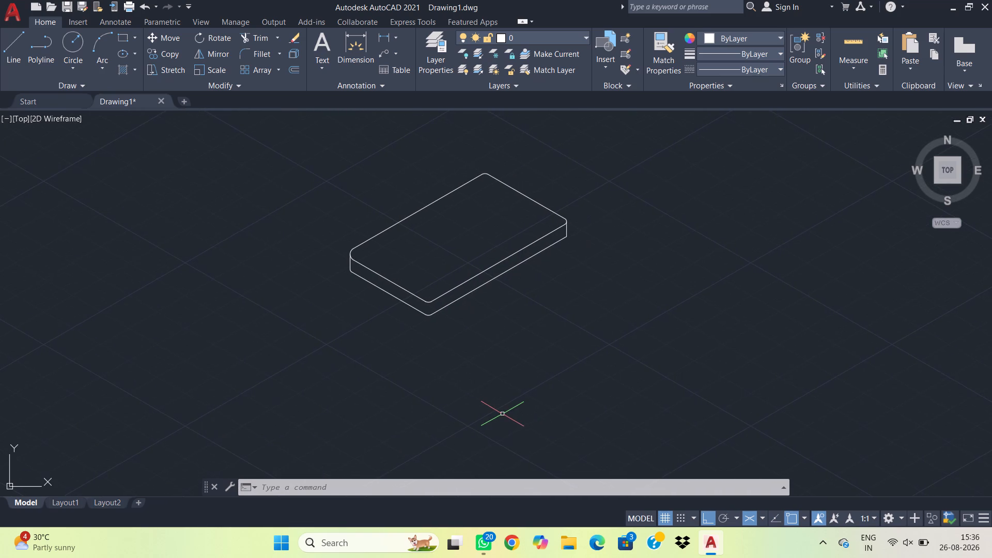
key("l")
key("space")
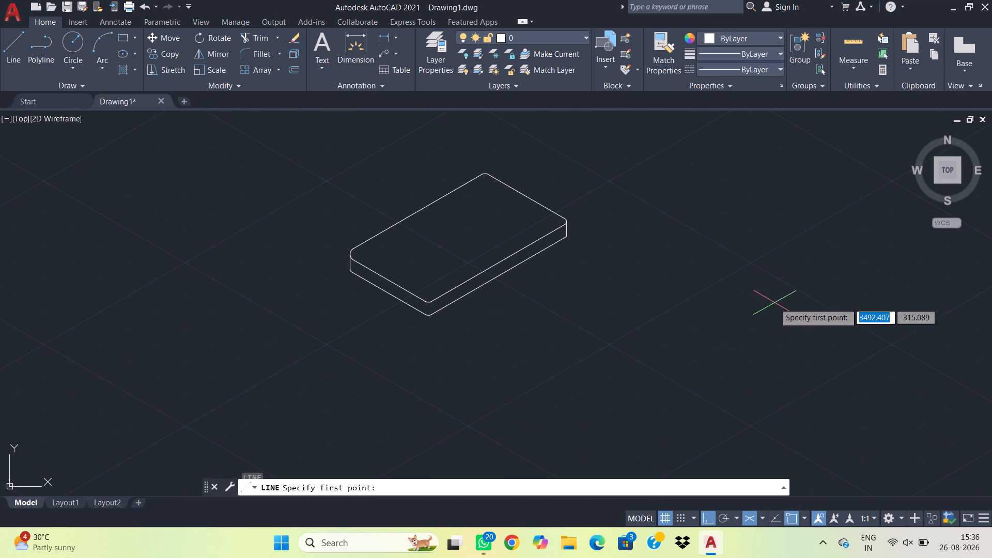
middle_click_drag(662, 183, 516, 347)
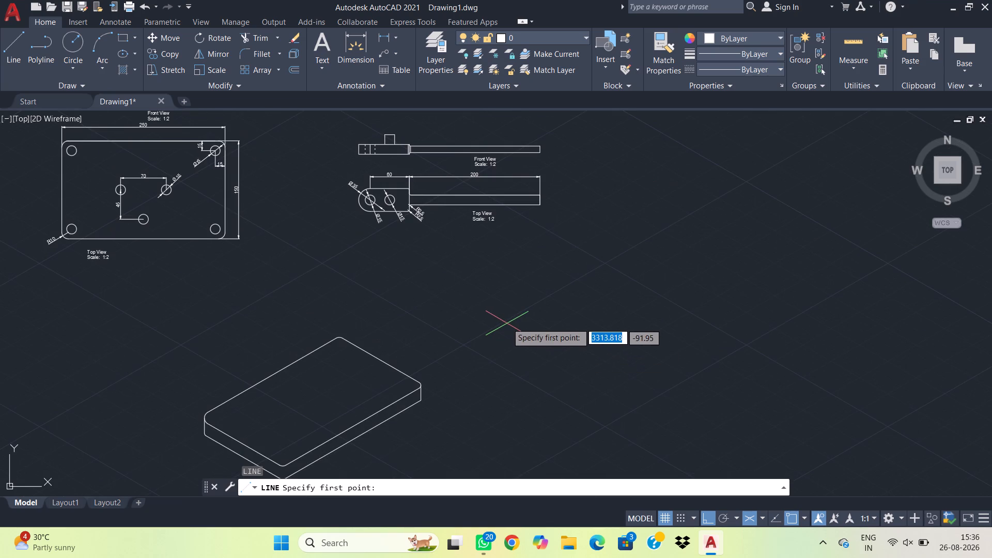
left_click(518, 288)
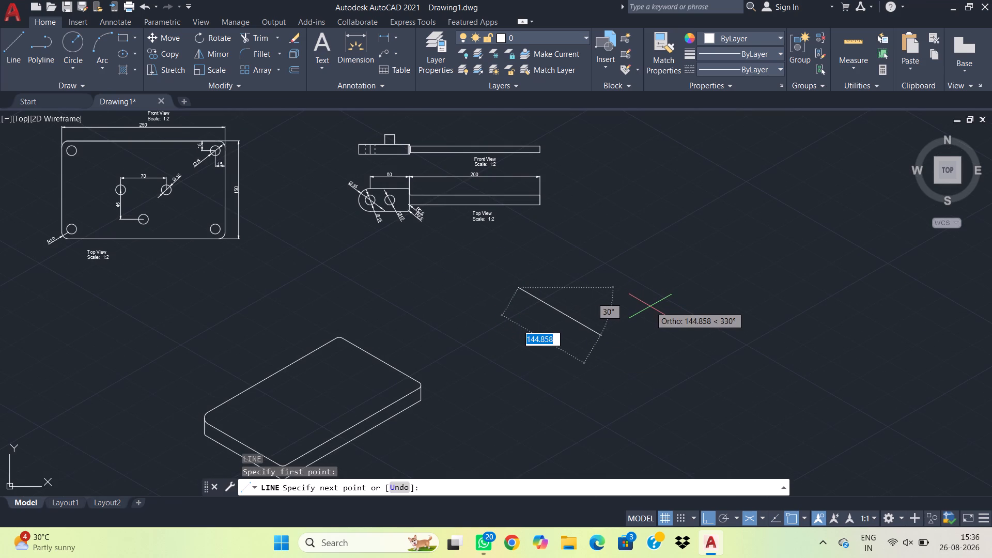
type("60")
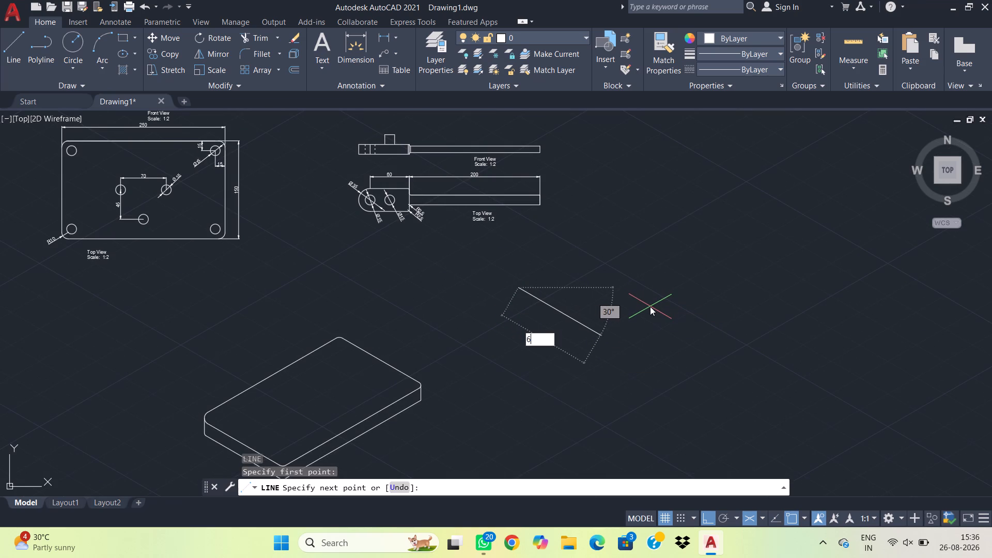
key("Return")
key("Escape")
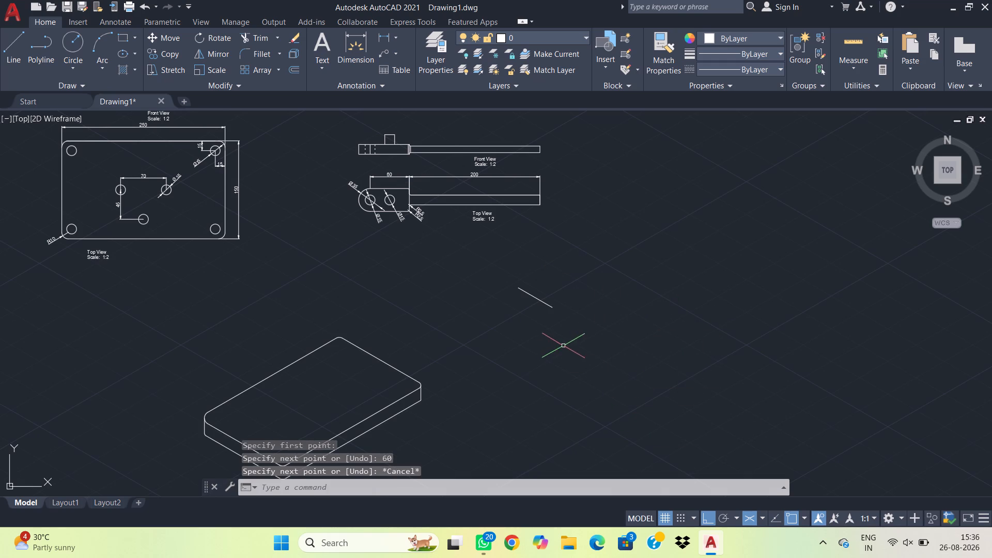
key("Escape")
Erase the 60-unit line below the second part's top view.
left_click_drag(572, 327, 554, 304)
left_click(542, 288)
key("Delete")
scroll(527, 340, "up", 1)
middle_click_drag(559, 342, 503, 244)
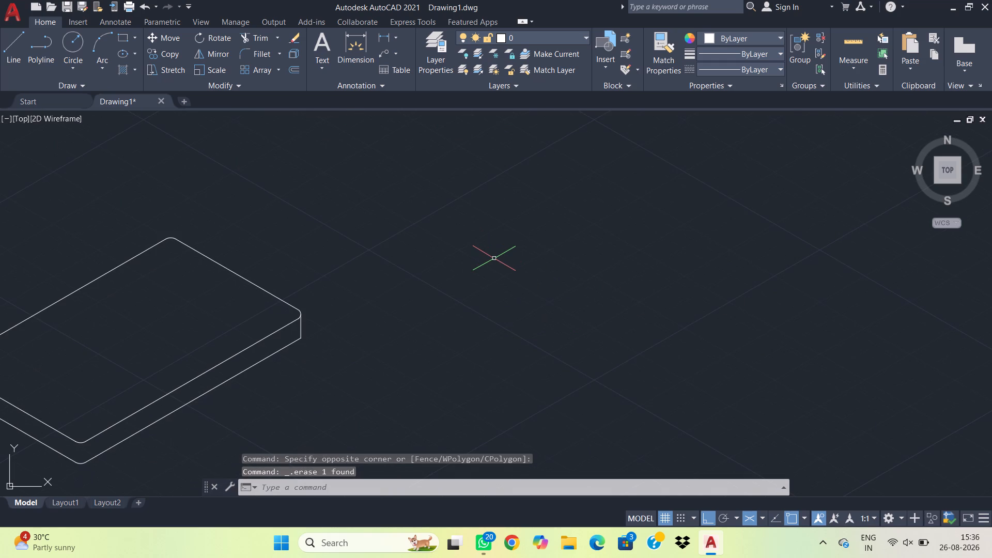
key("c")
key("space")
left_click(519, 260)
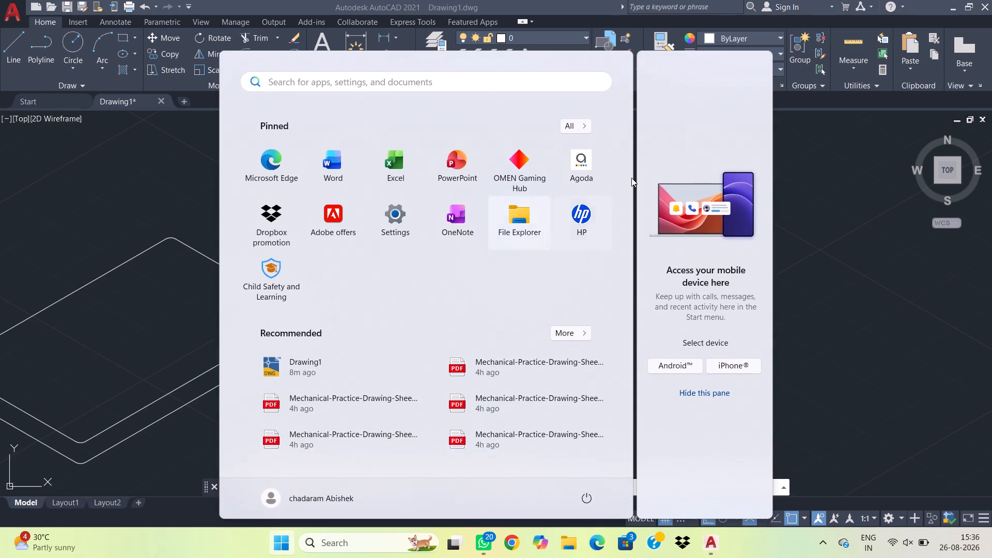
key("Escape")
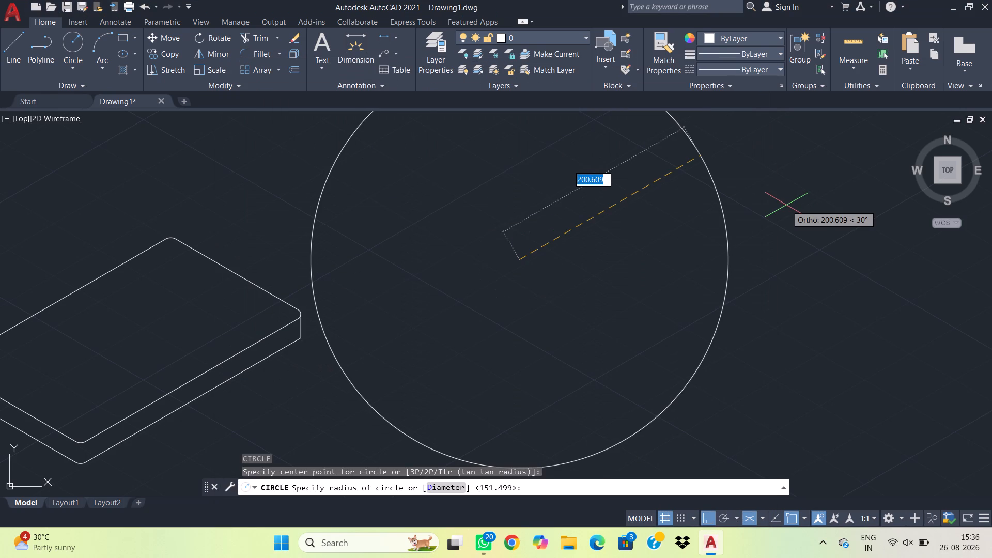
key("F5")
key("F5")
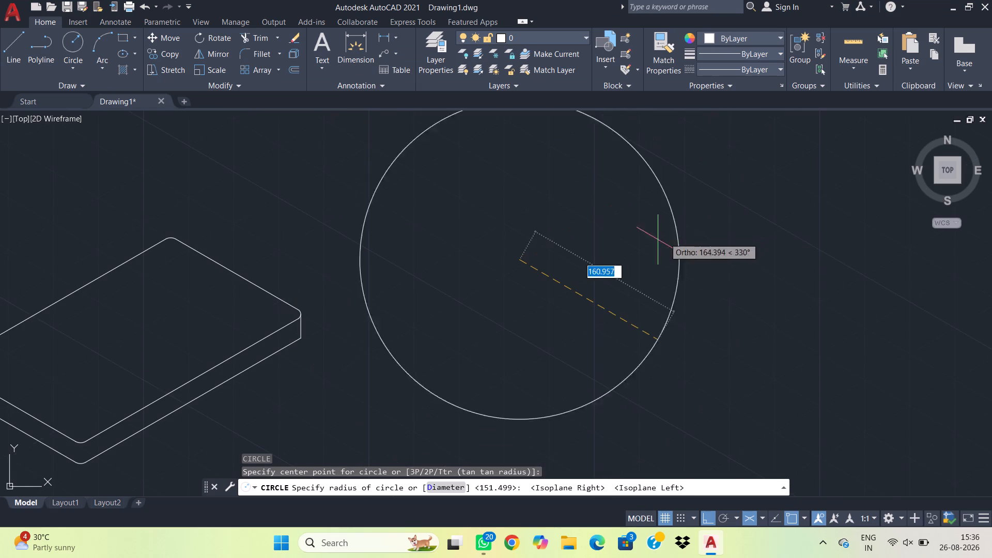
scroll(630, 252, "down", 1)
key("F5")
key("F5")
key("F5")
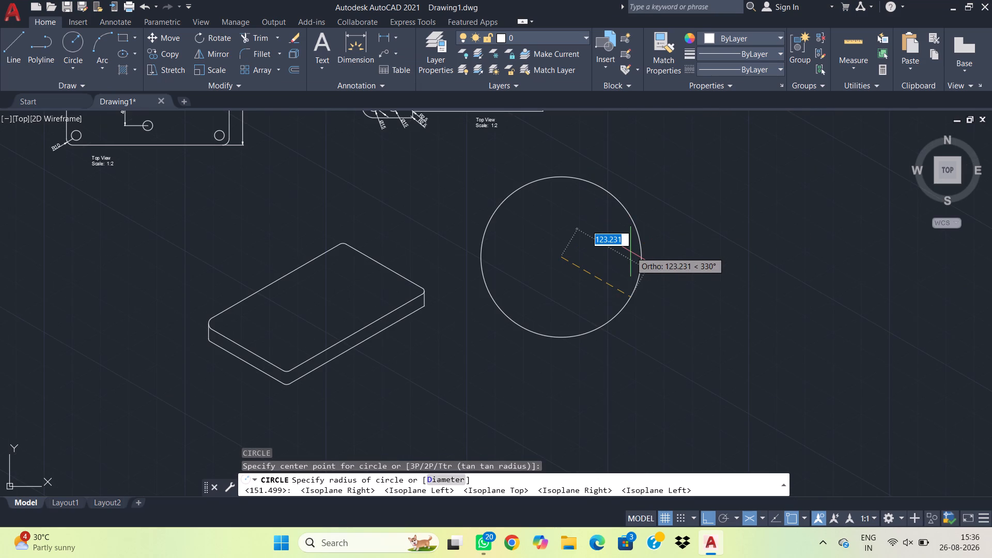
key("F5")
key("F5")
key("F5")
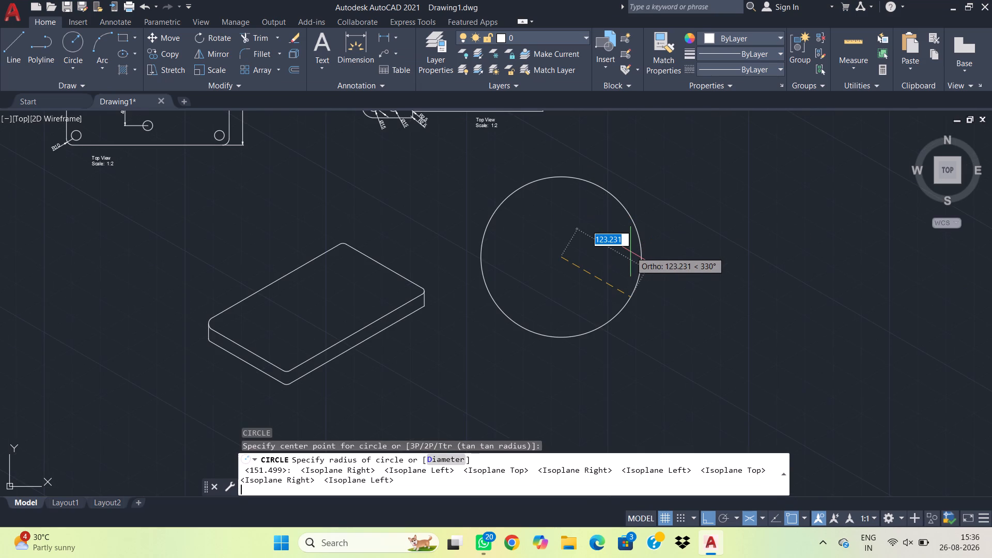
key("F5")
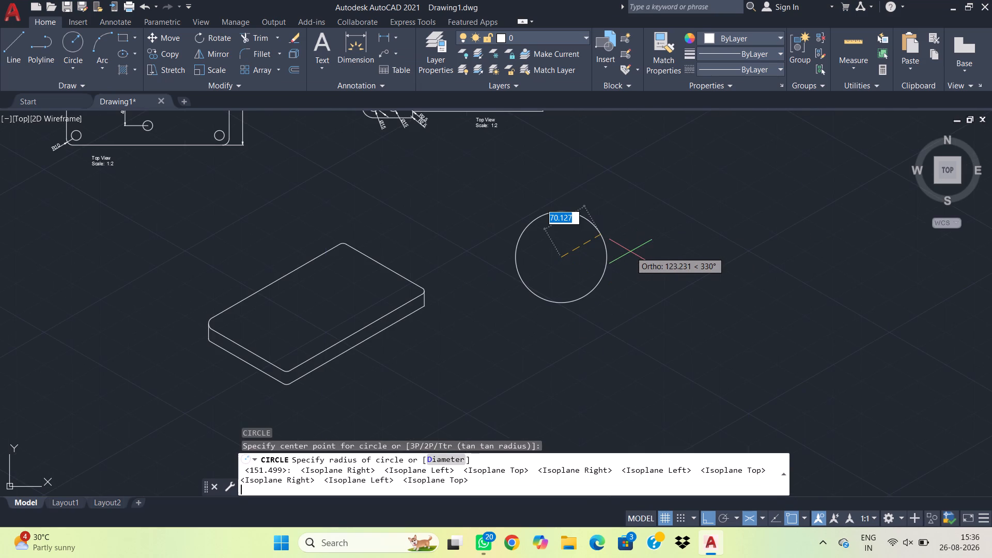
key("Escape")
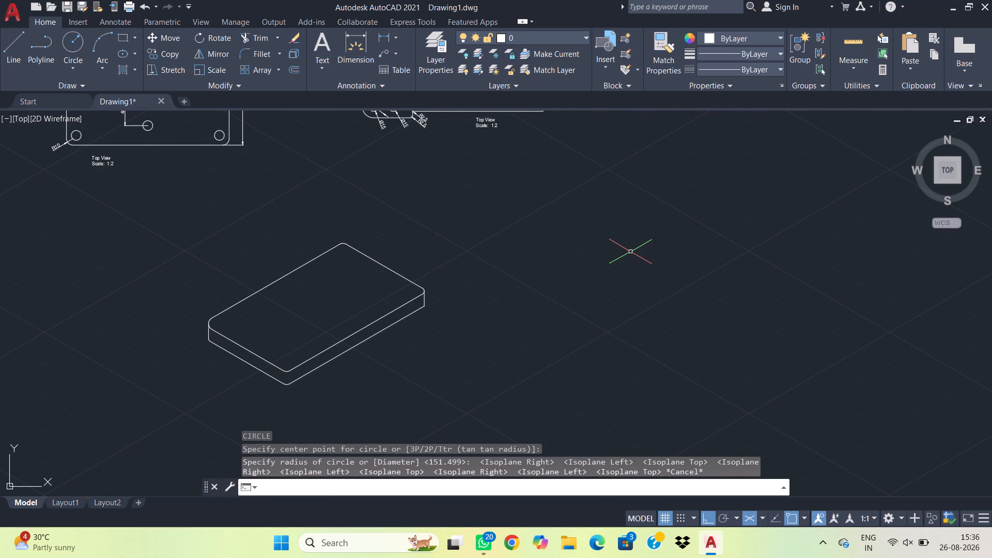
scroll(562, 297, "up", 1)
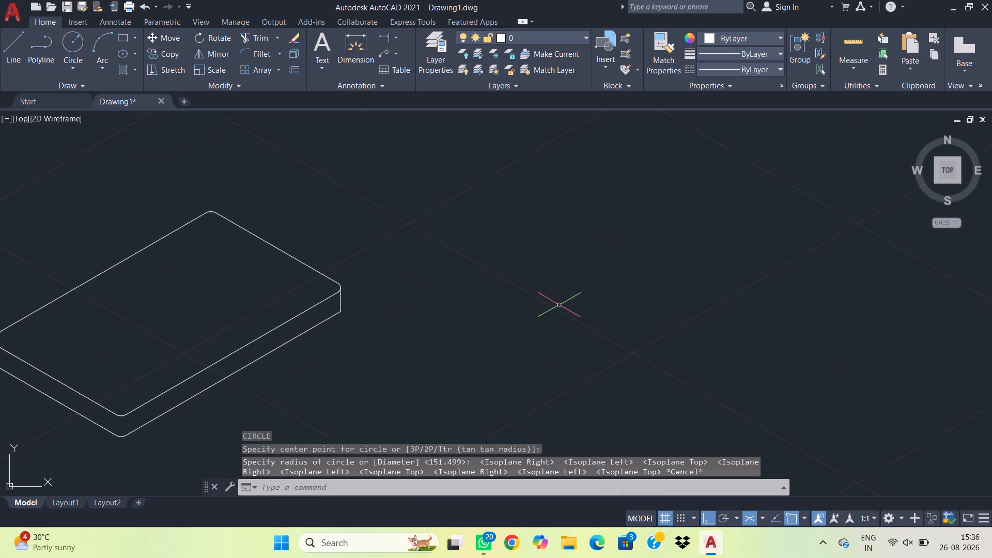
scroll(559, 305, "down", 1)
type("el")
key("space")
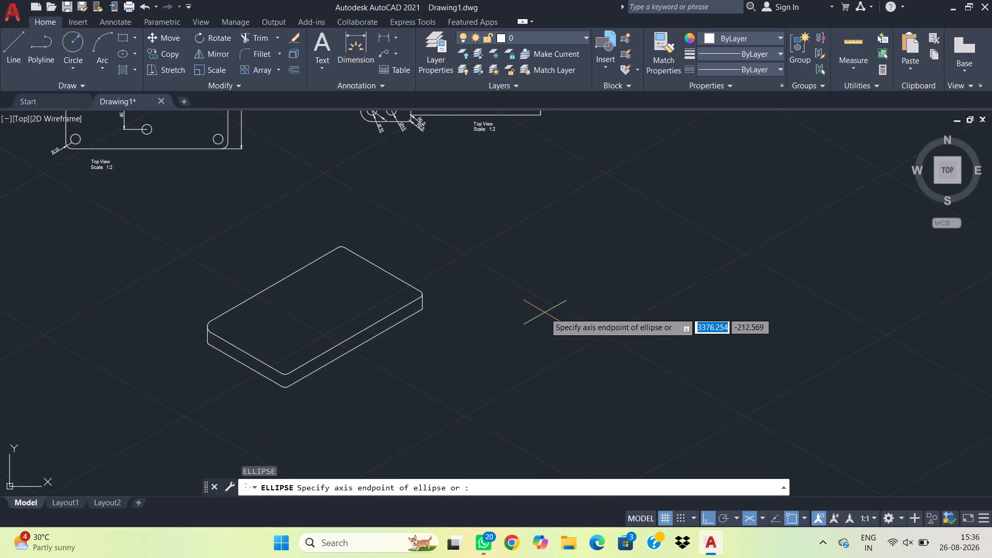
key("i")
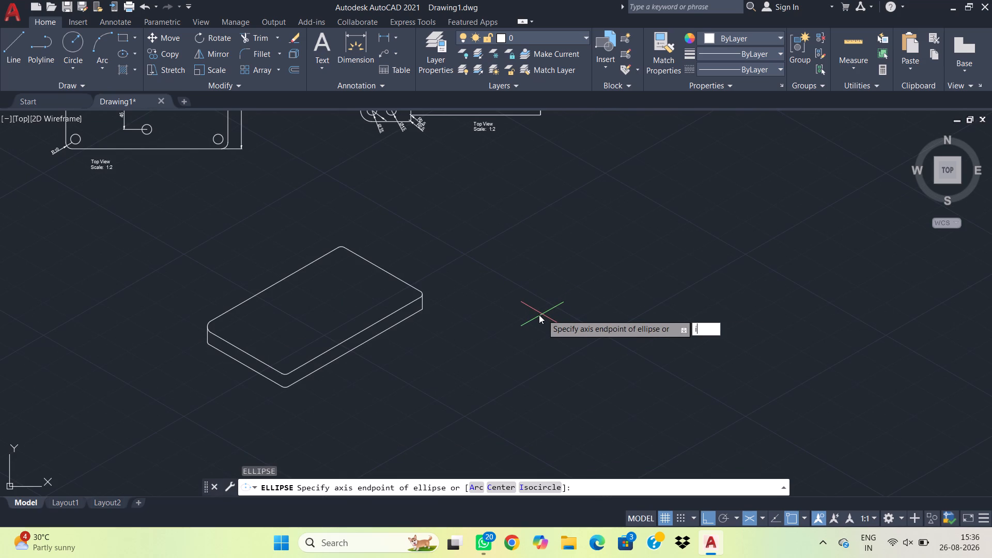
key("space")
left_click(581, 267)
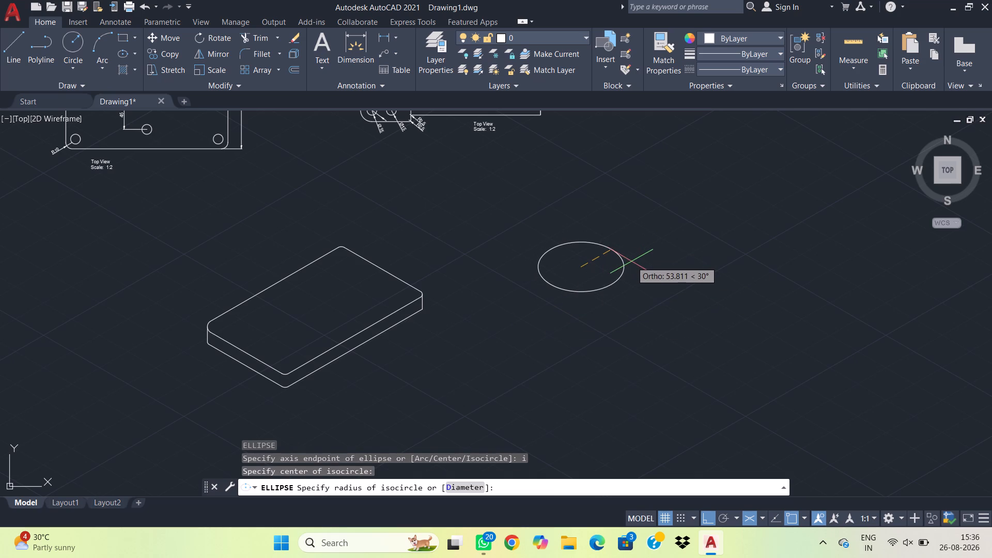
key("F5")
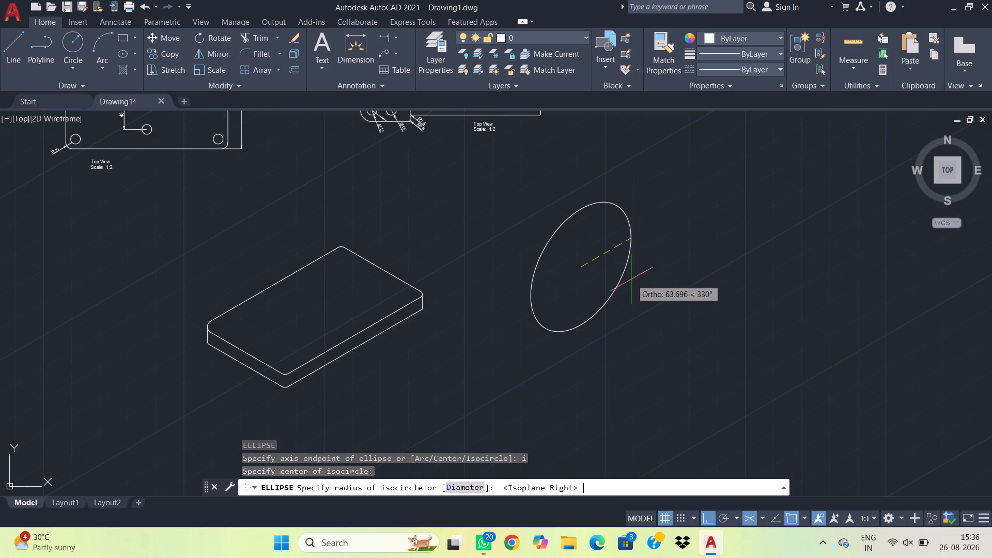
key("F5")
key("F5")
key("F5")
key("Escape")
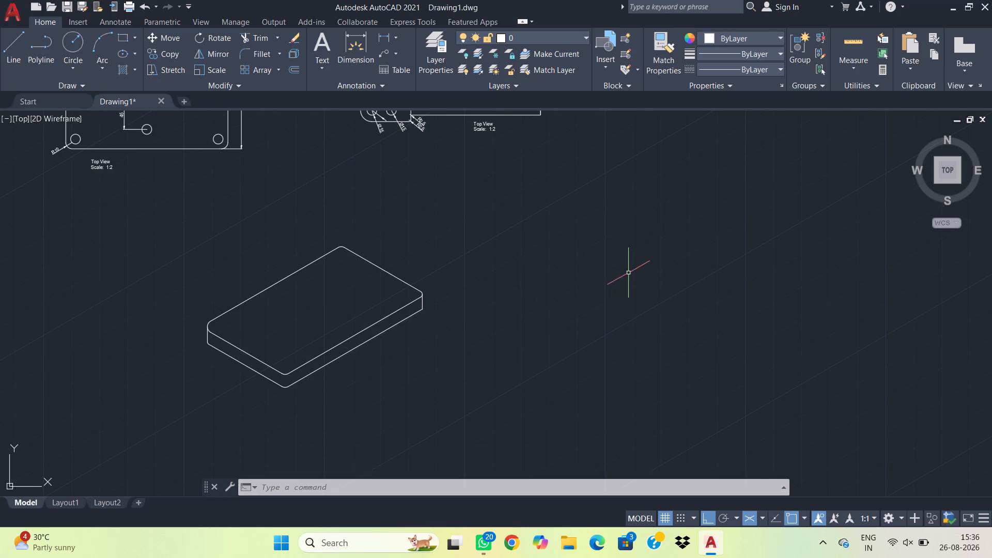
Draw a 15-diameter isocircle on Isoplane Top, centred on the arc centre of the isometric plate's left rounded corner.
scroll(415, 334, "up", 1)
middle_click_drag(376, 331, 721, 306)
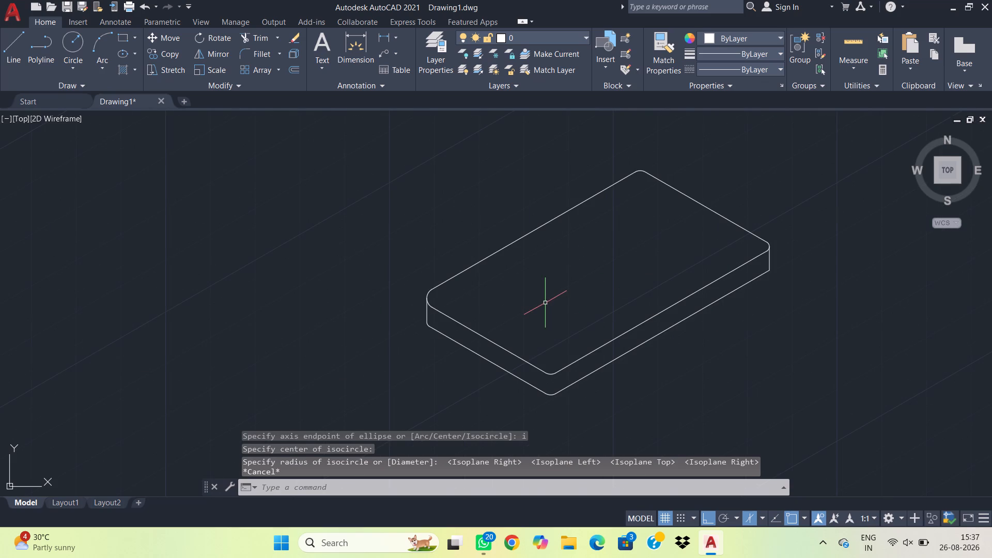
key("e")
key("l")
key("space")
type("i")
key("space")
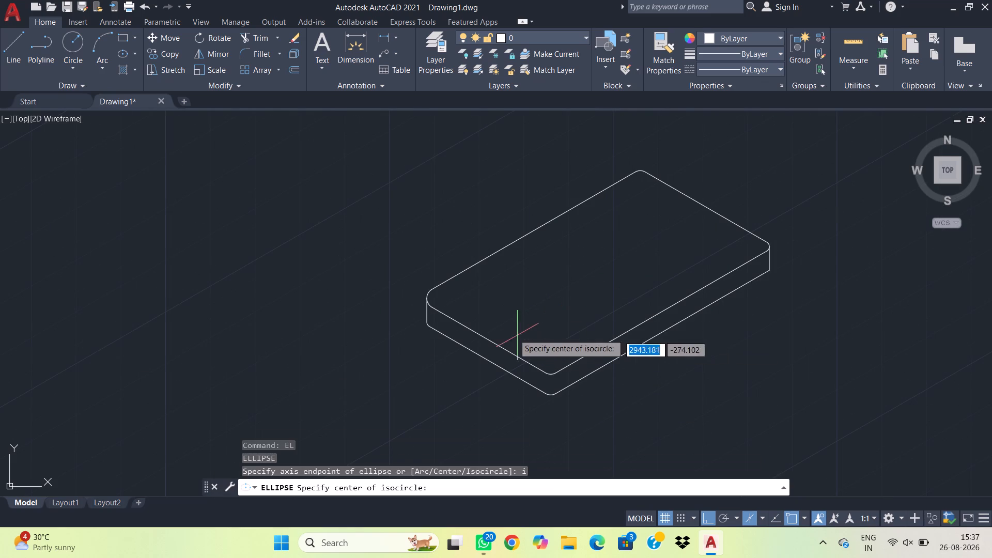
left_click(438, 298)
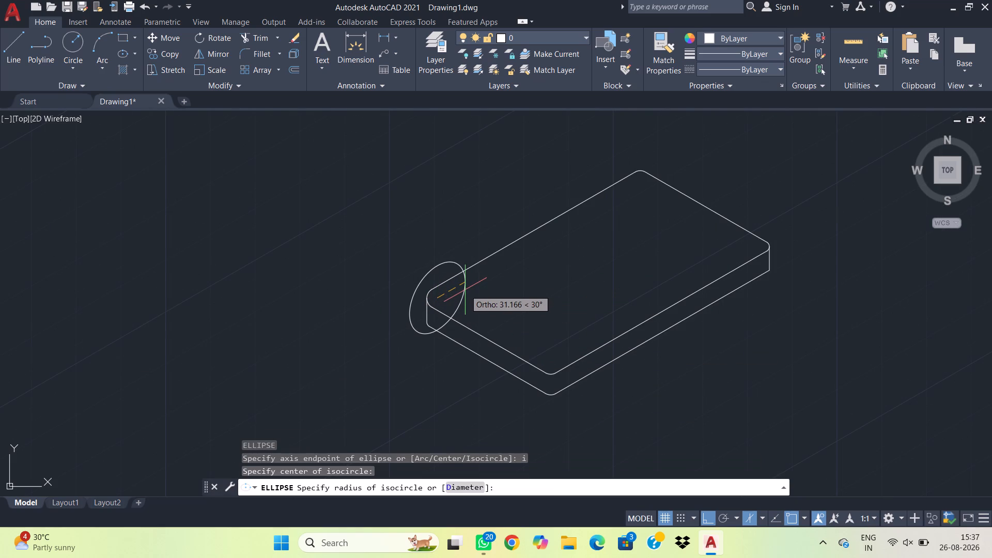
key("F5")
key("F5")
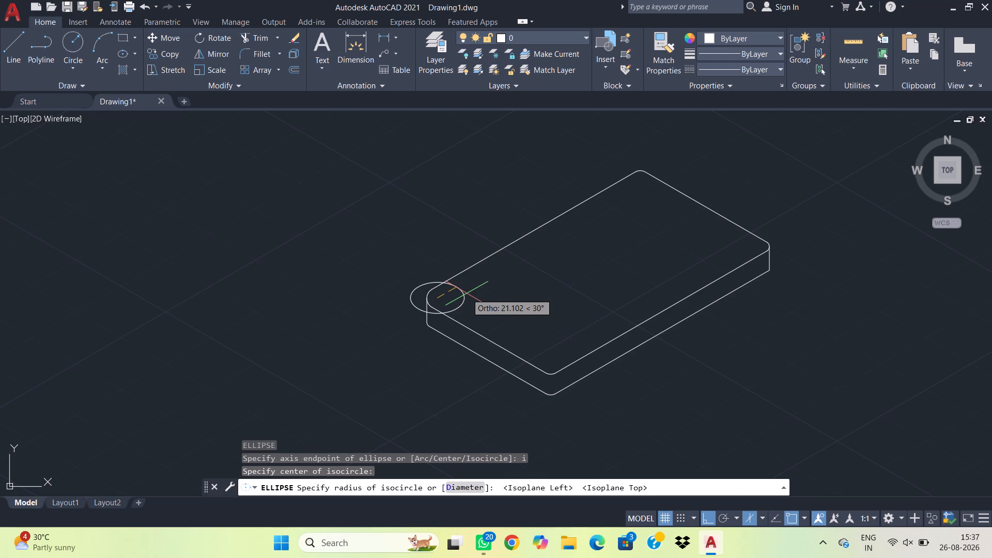
type("d")
key("space")
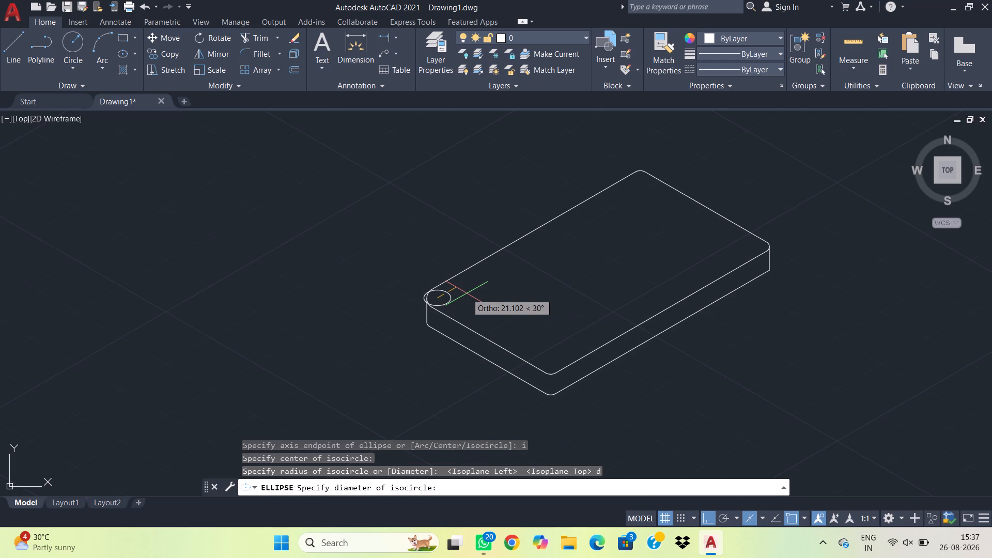
type("15")
key("Return")
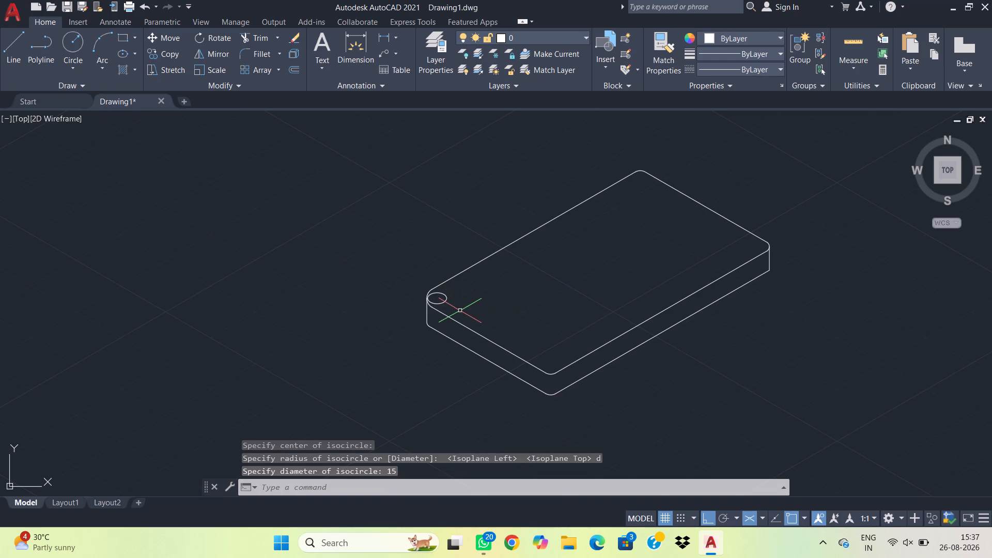
Move the isocircle by its centre onto the outer edge of the plate's left rounded corner.
left_click(455, 303)
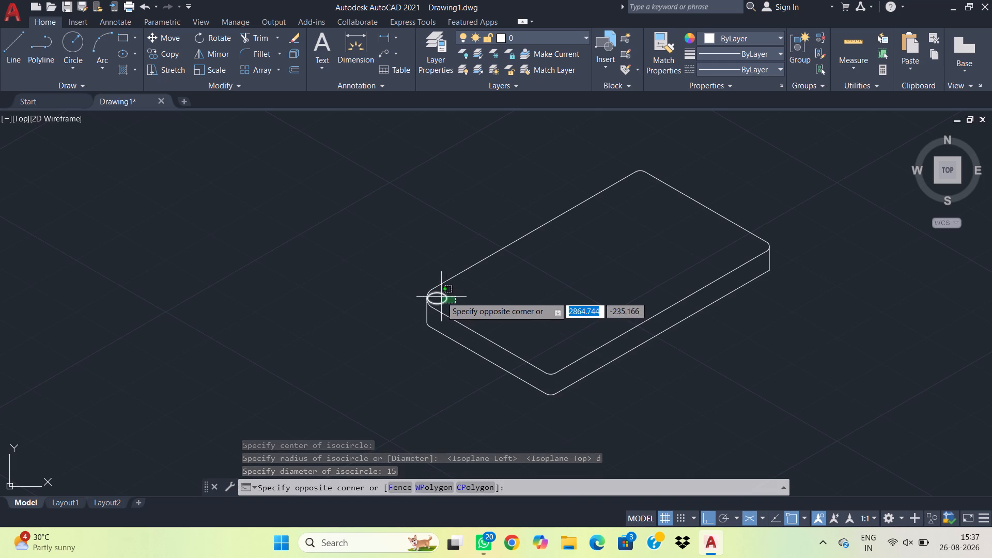
left_click(441, 297)
type("m")
key("space")
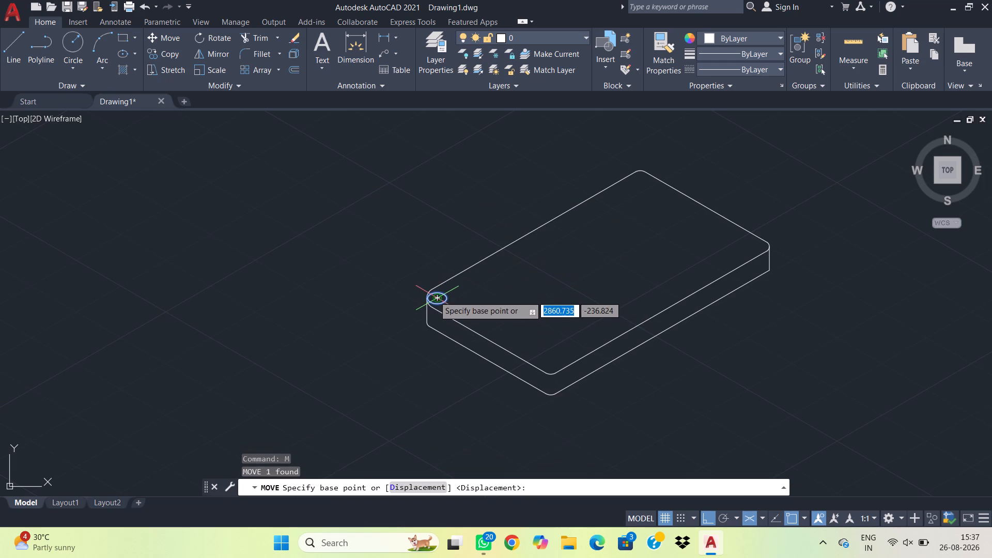
left_click(435, 297)
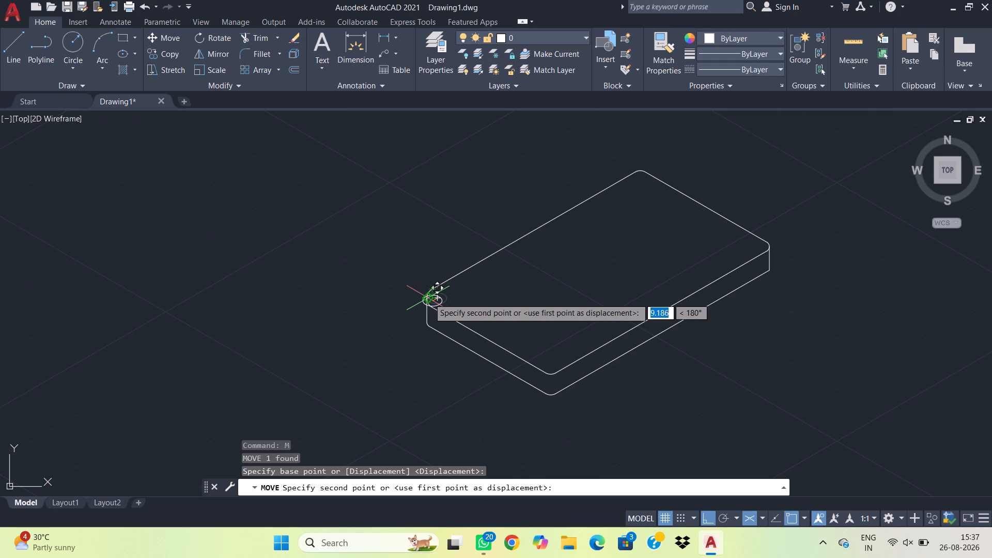
left_click(429, 300)
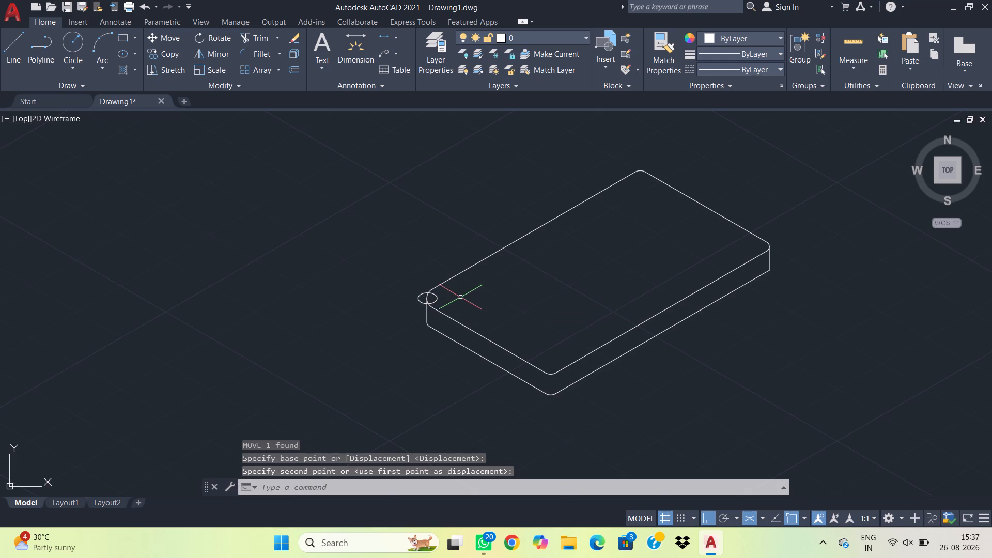
Move the isocircle 15 units from the corner edge, roughly in the direction of the plate's long back edge.
left_click(440, 304)
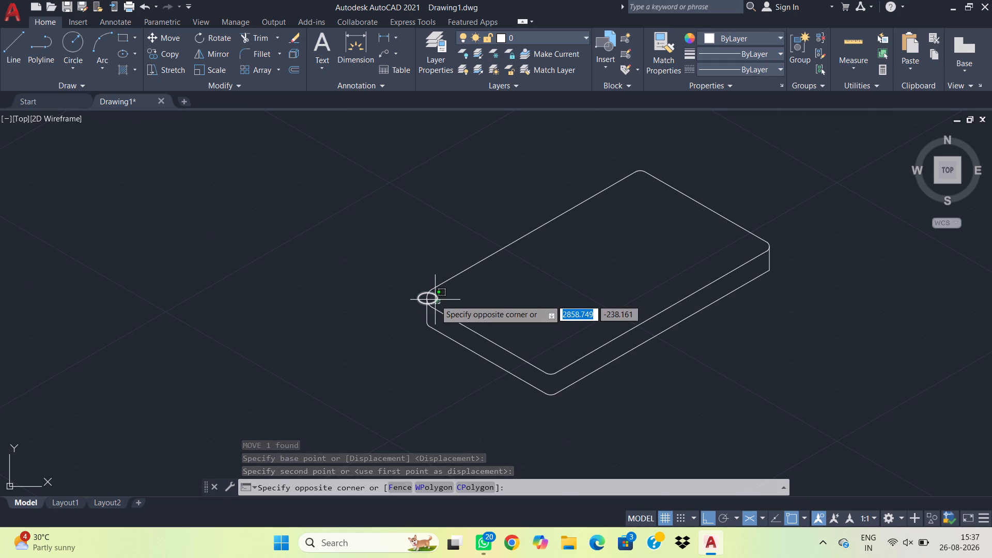
left_click(435, 300)
key("m")
key("space")
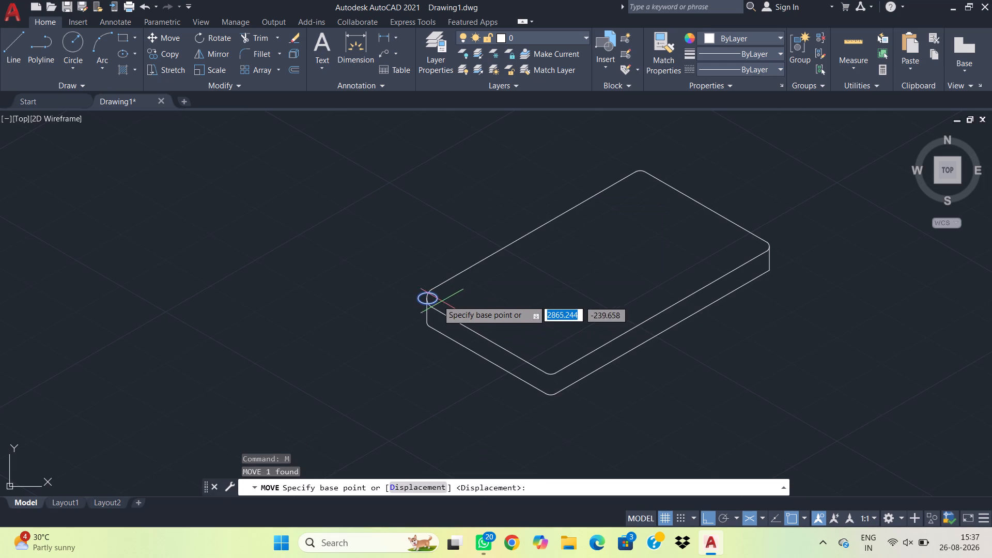
left_click(429, 298)
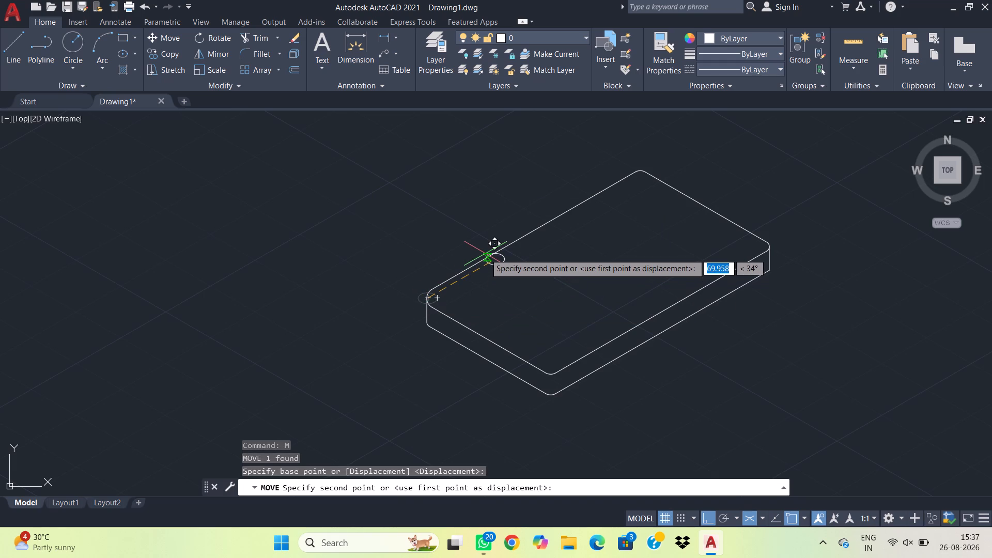
type("15")
key("Return")
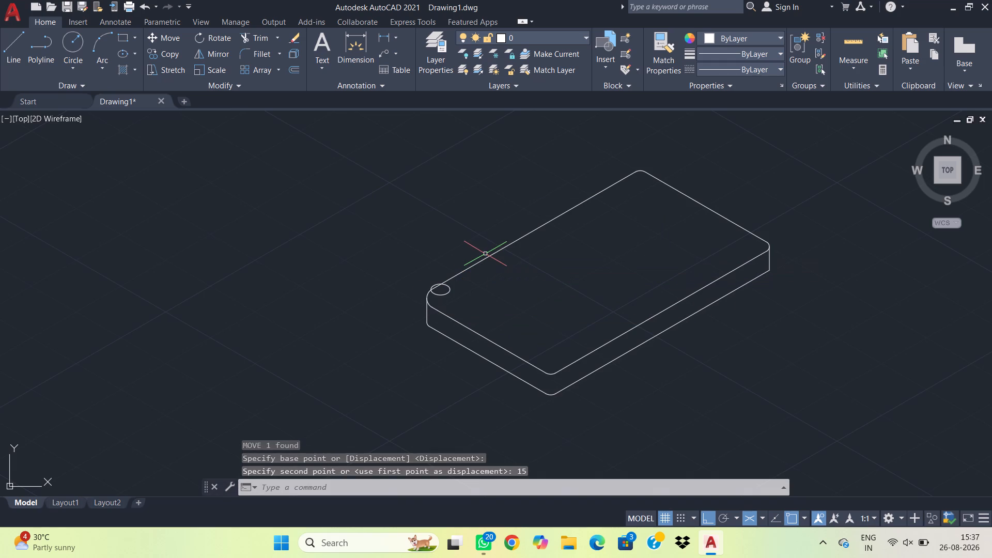
Move the isocircle another 15 units inward onto the plate's top face.
left_click_drag(464, 299, 456, 297)
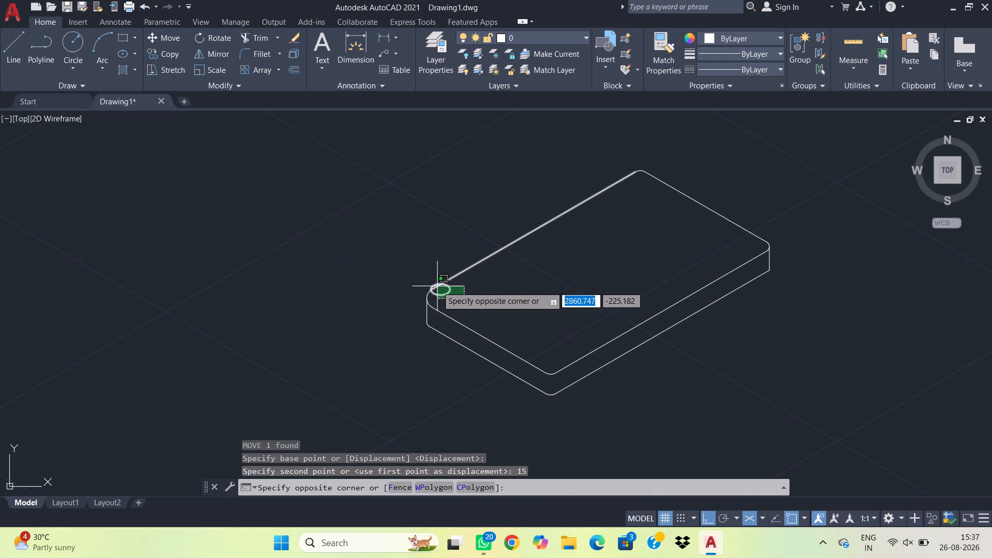
left_click(438, 287)
type("m")
key("space")
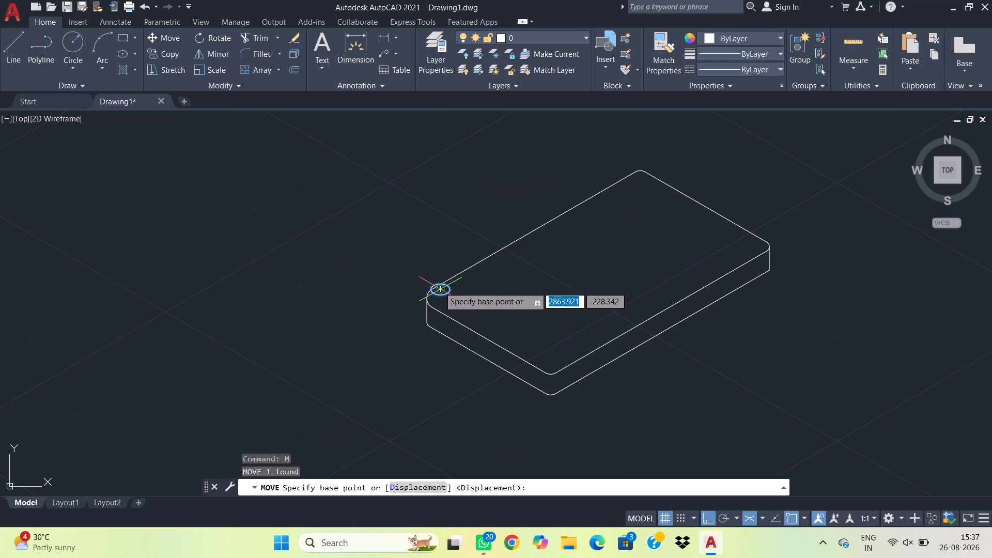
left_click(439, 287)
type("15")
key("Return")
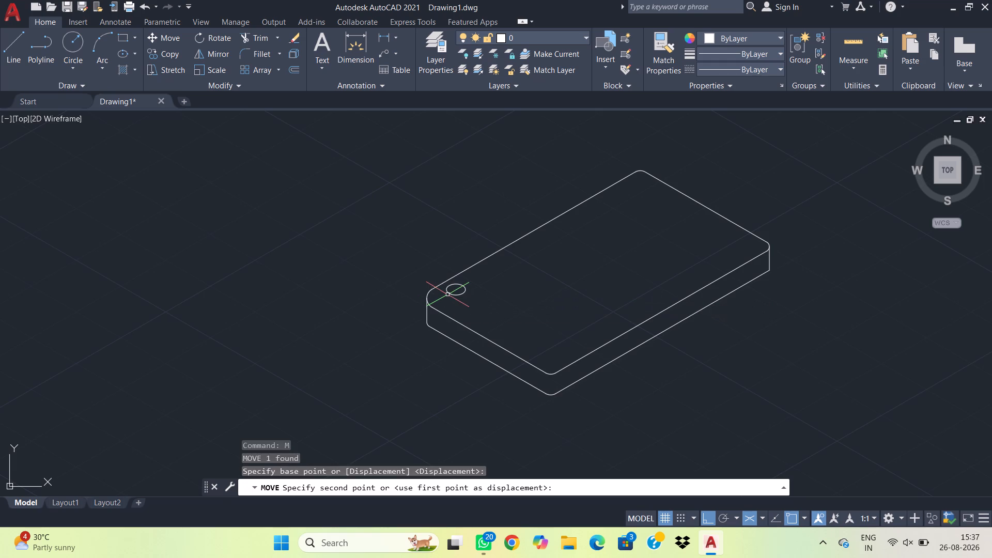
key("Escape")
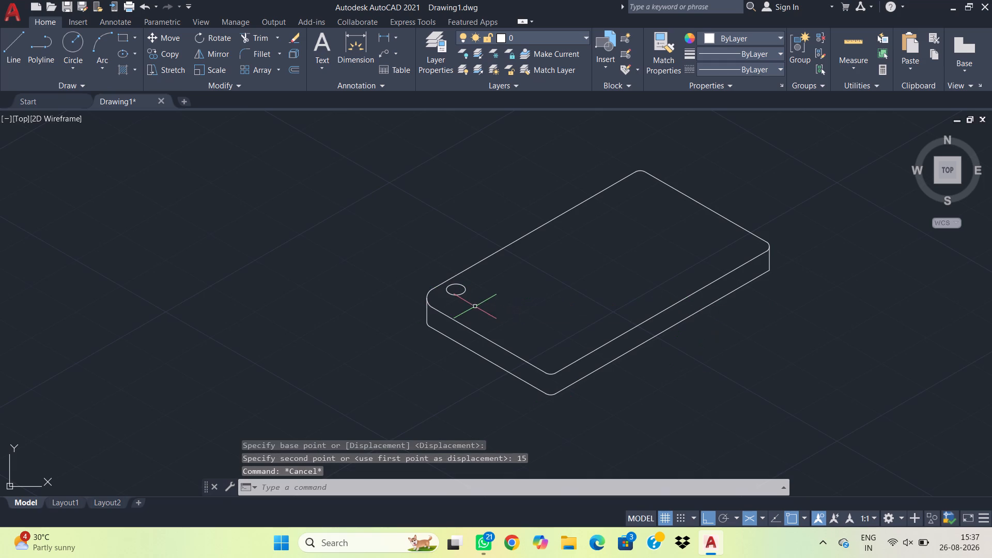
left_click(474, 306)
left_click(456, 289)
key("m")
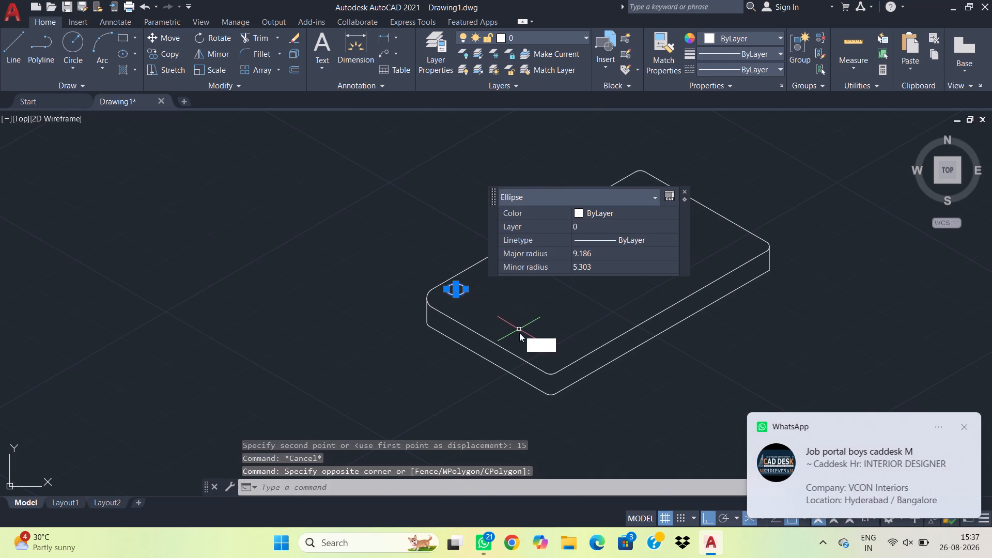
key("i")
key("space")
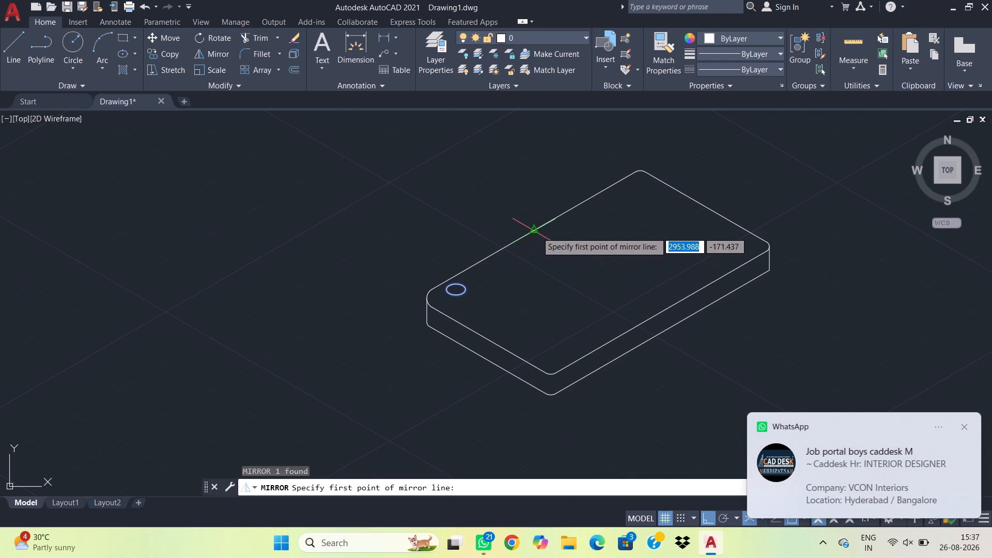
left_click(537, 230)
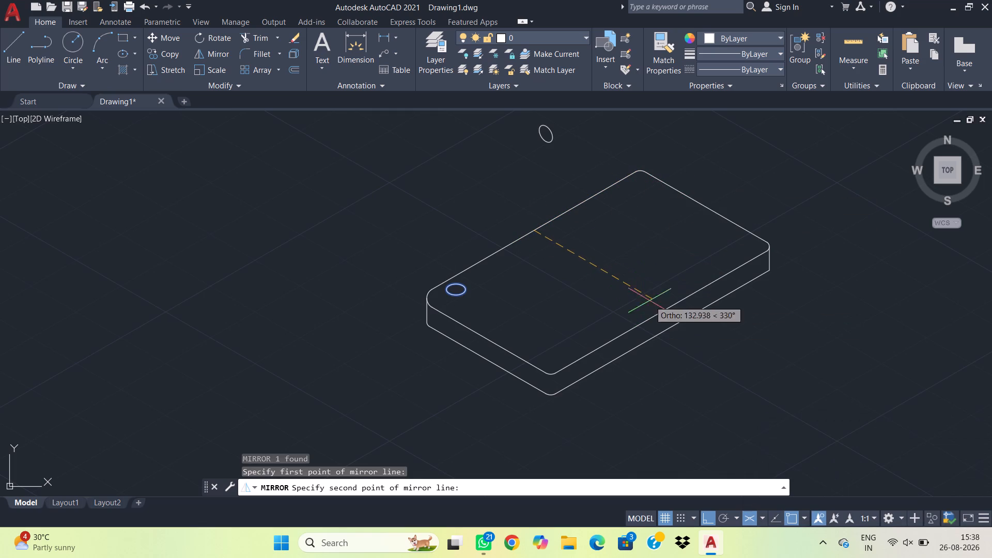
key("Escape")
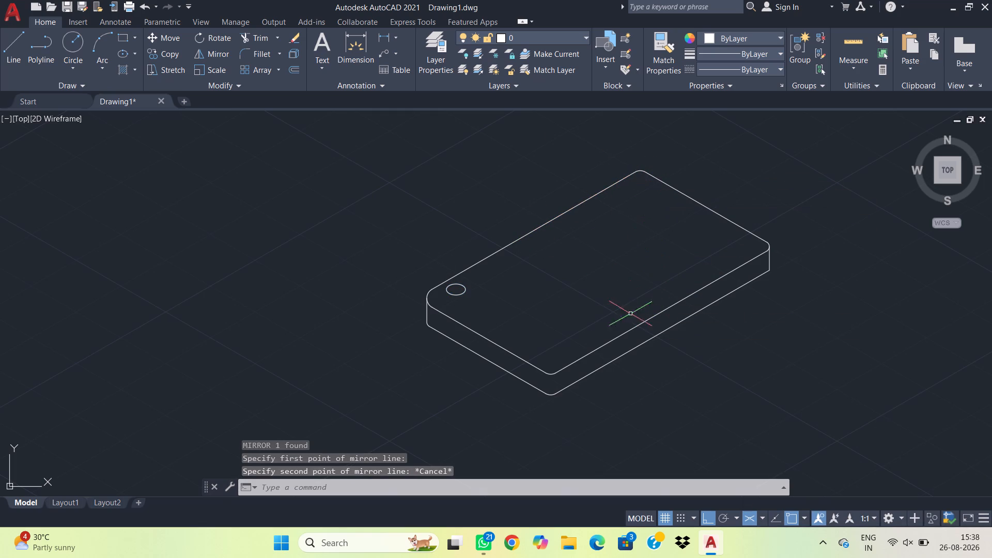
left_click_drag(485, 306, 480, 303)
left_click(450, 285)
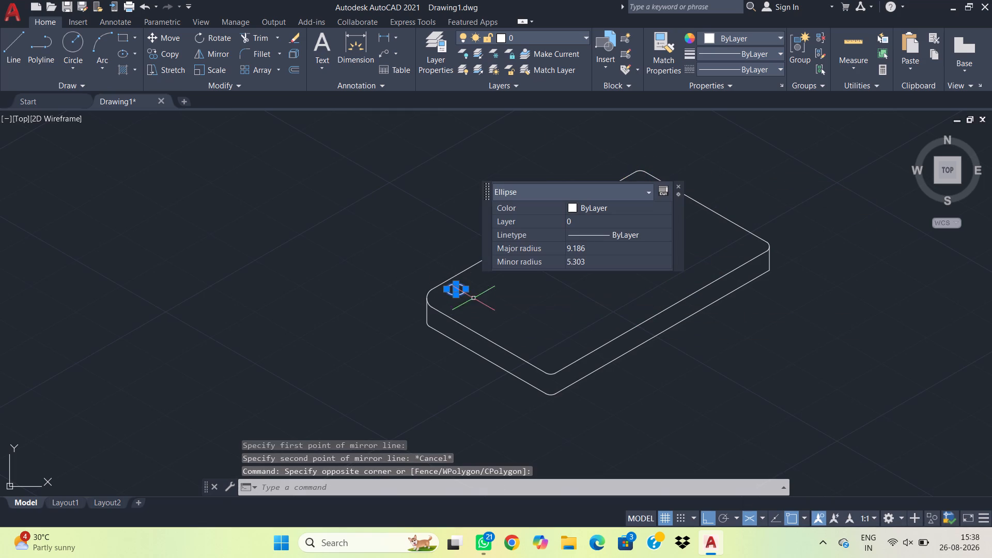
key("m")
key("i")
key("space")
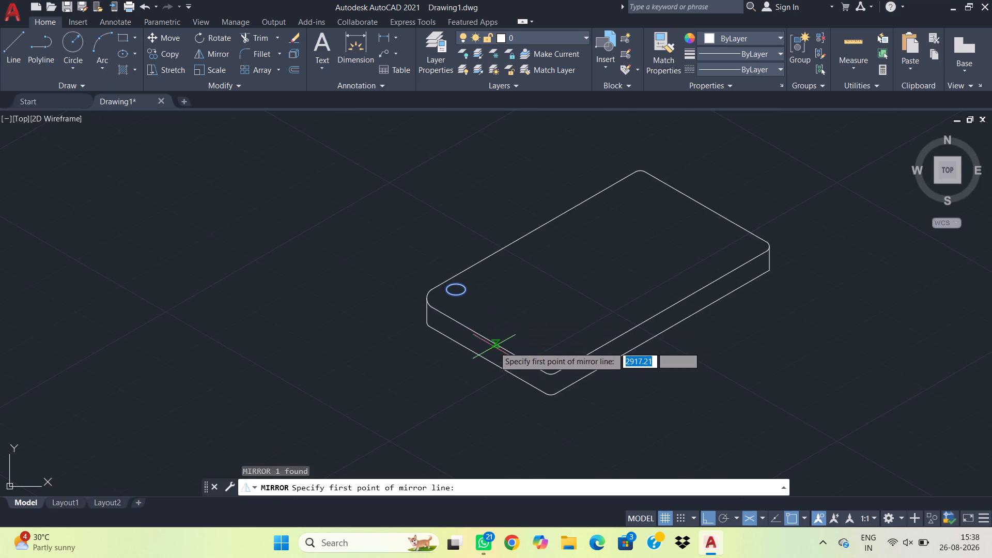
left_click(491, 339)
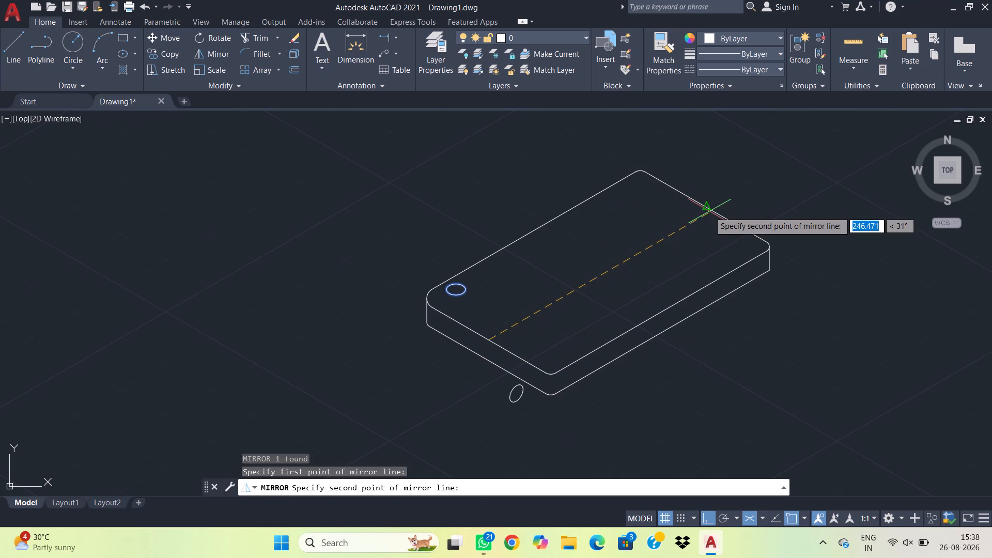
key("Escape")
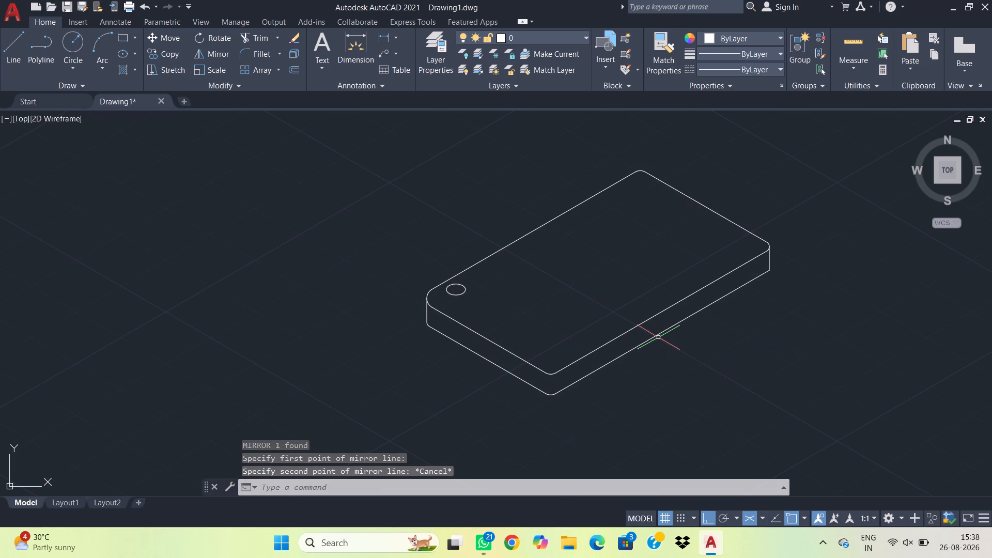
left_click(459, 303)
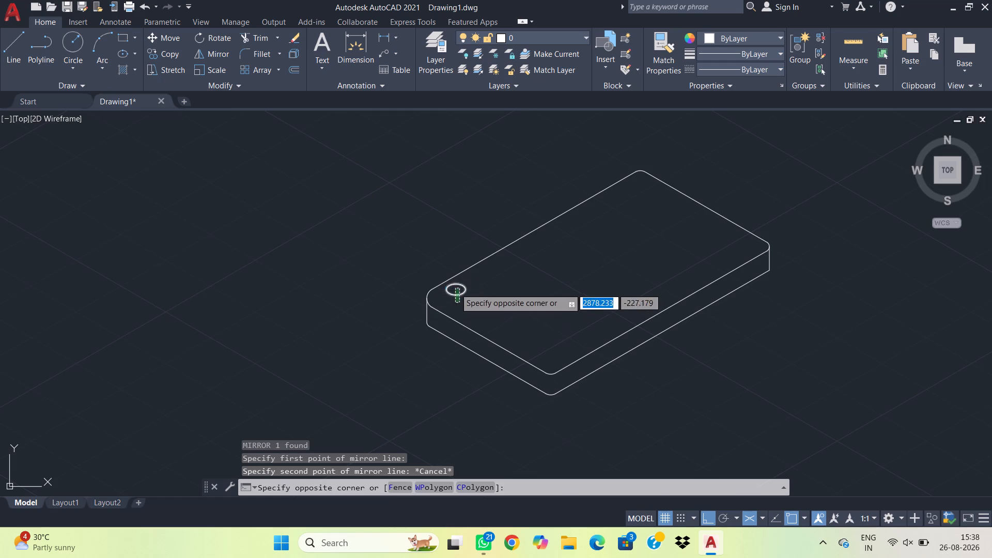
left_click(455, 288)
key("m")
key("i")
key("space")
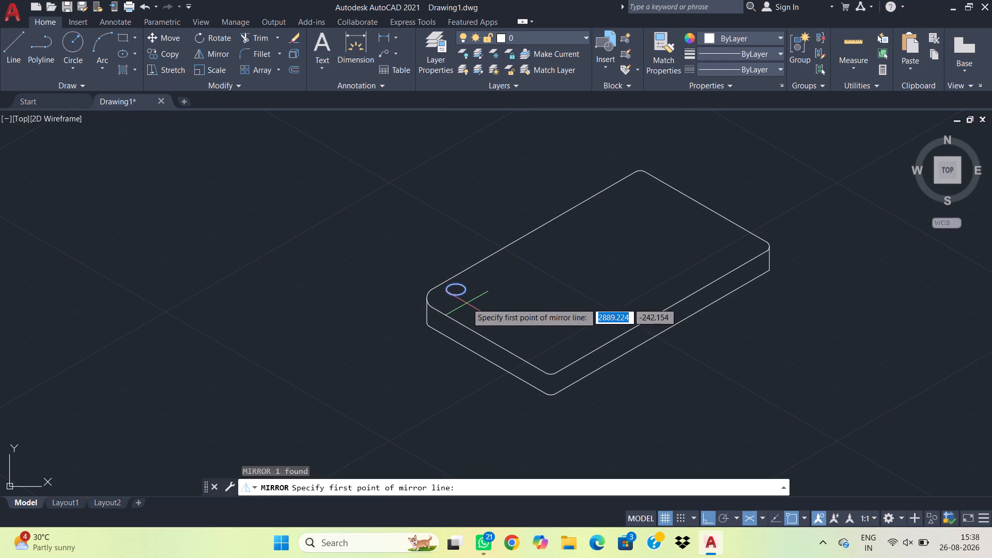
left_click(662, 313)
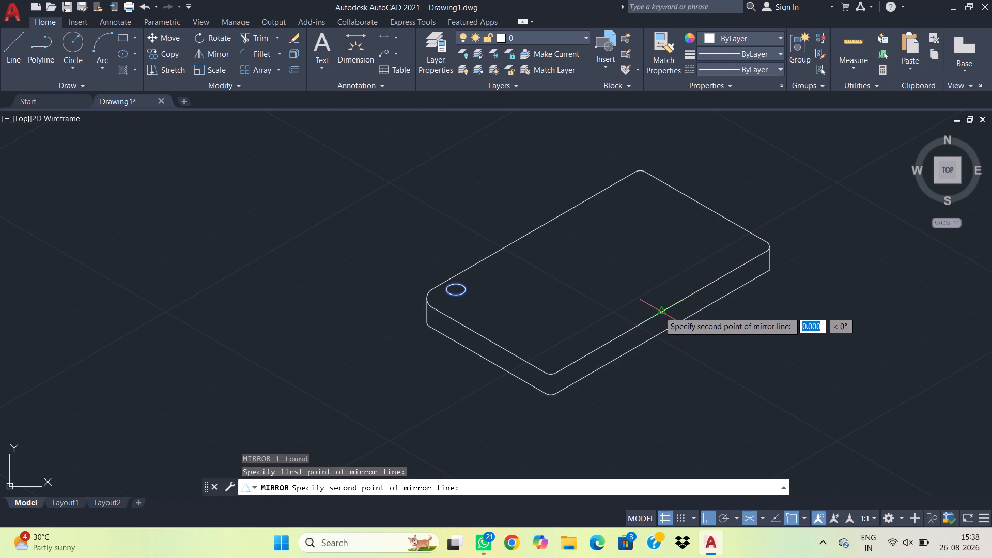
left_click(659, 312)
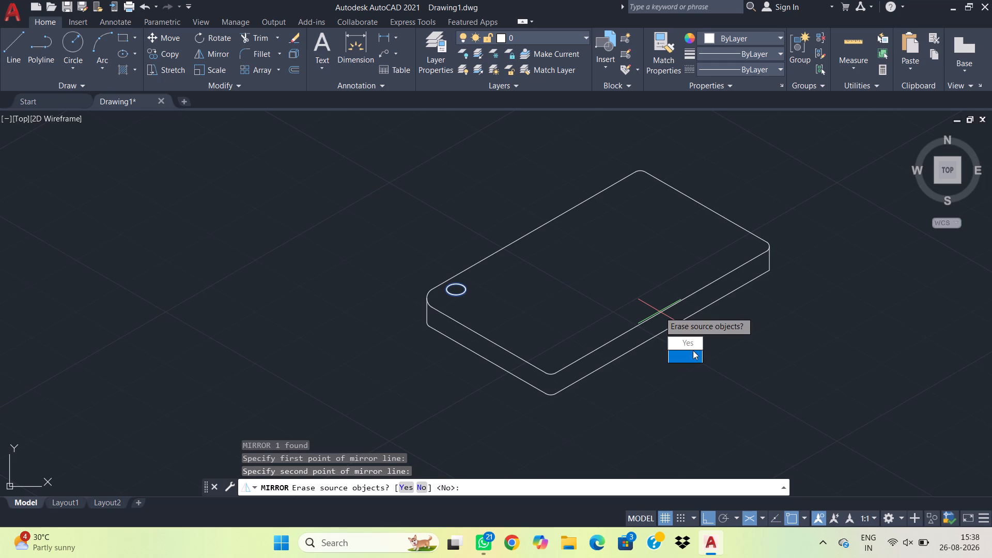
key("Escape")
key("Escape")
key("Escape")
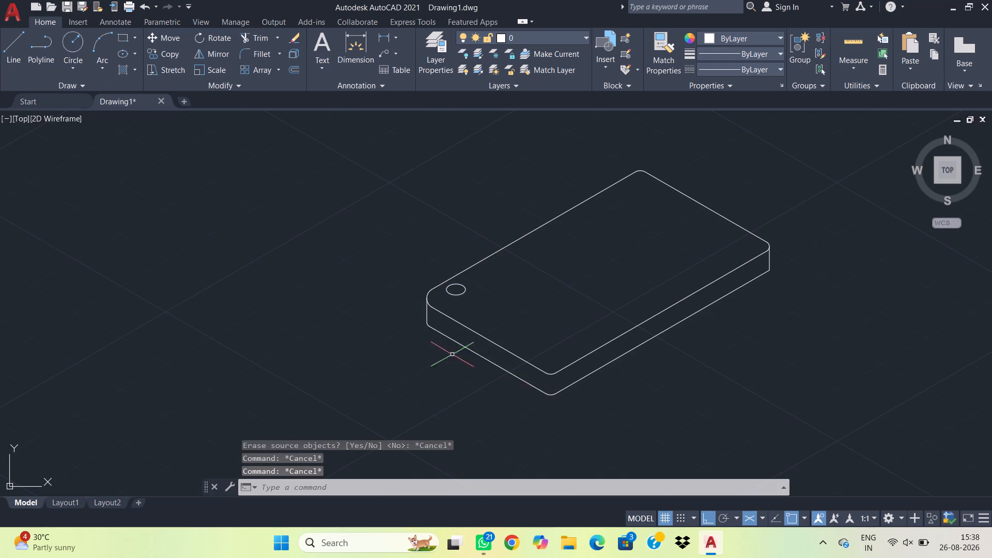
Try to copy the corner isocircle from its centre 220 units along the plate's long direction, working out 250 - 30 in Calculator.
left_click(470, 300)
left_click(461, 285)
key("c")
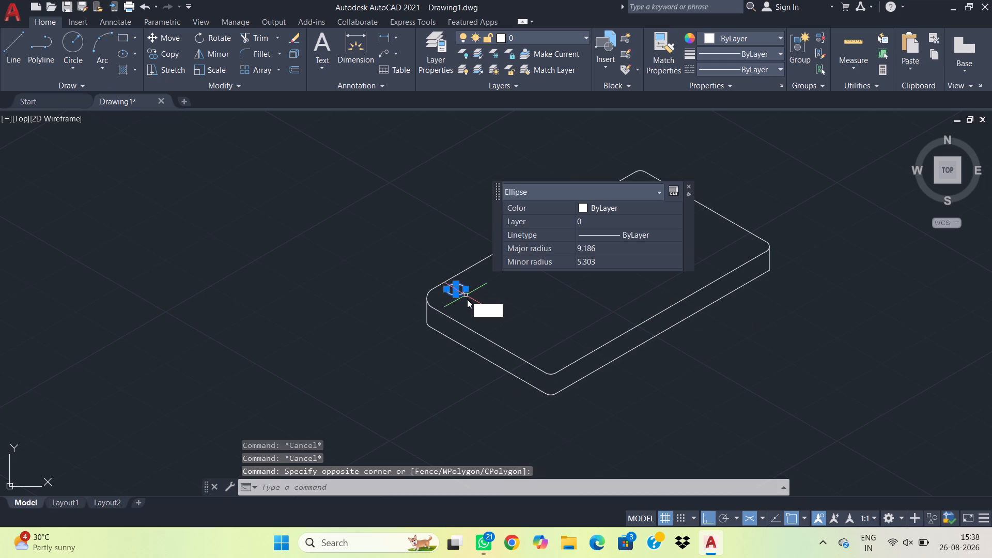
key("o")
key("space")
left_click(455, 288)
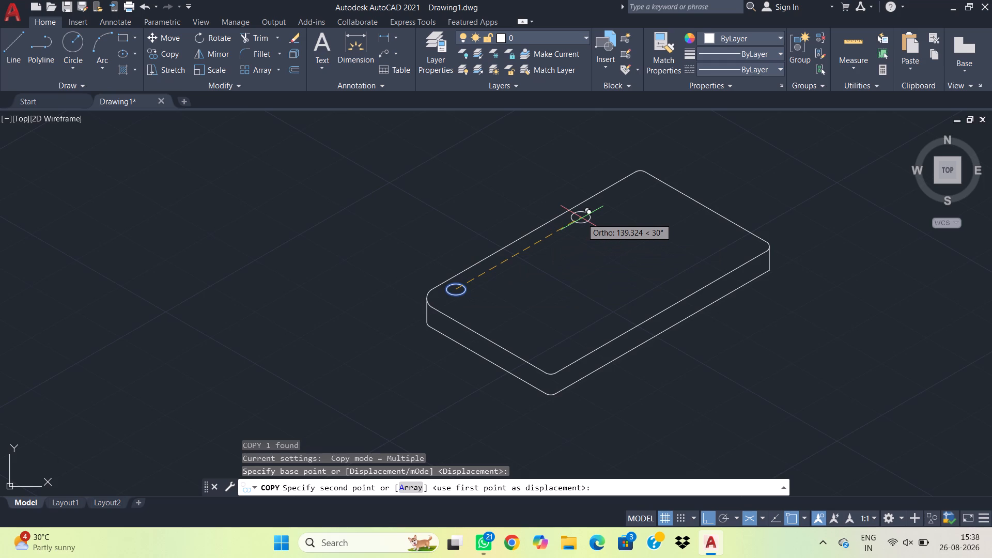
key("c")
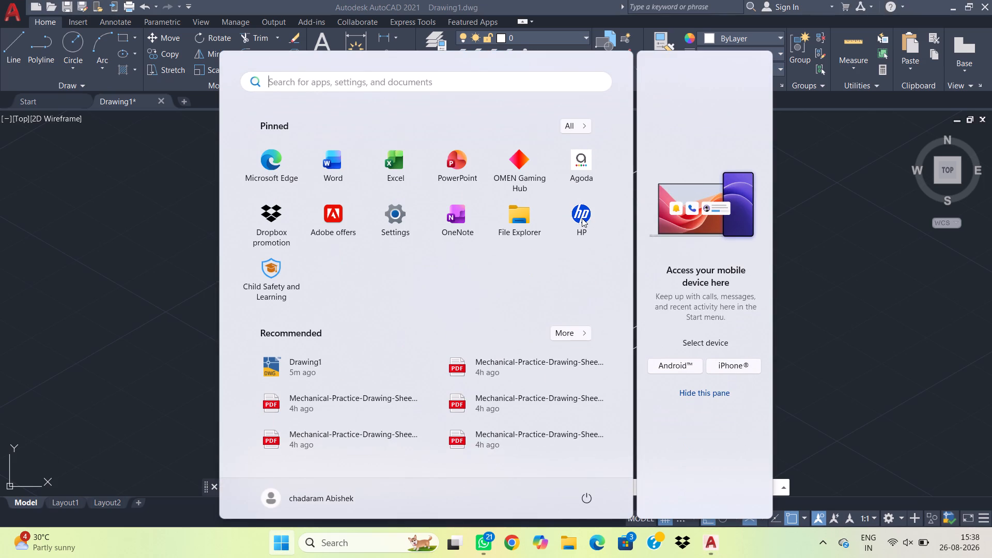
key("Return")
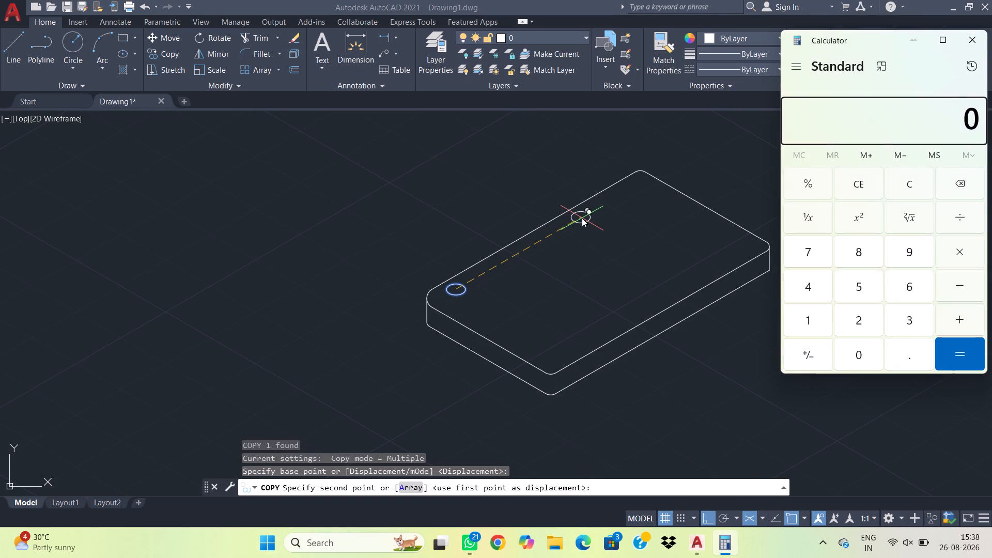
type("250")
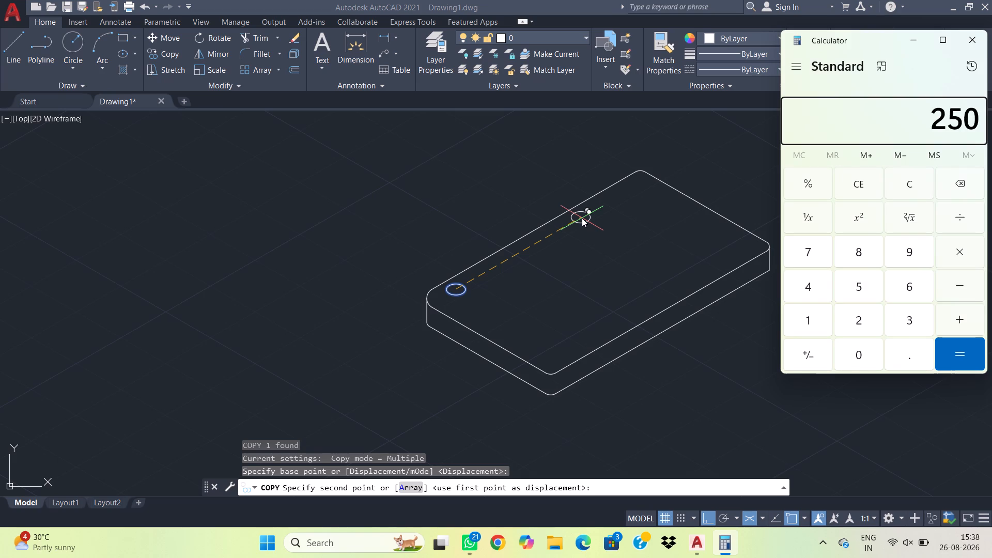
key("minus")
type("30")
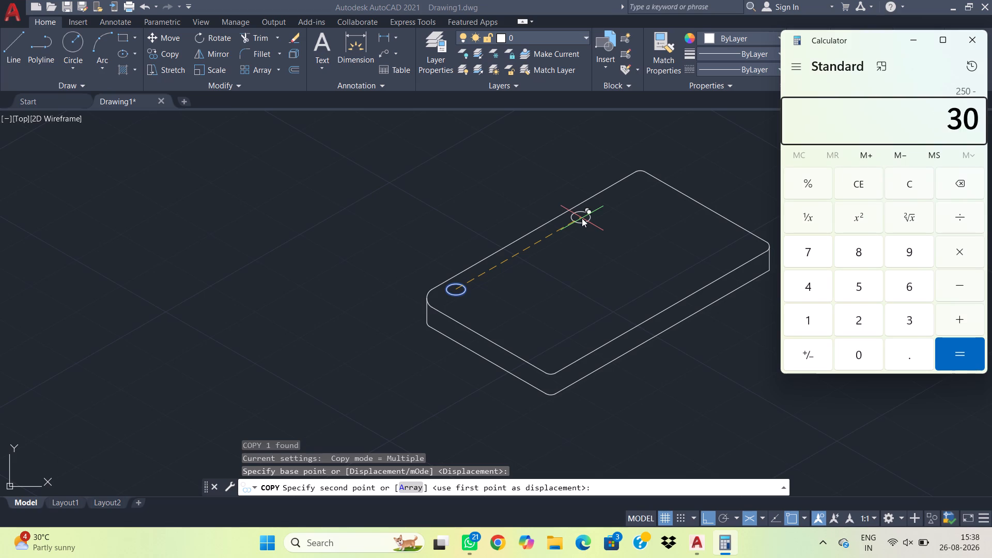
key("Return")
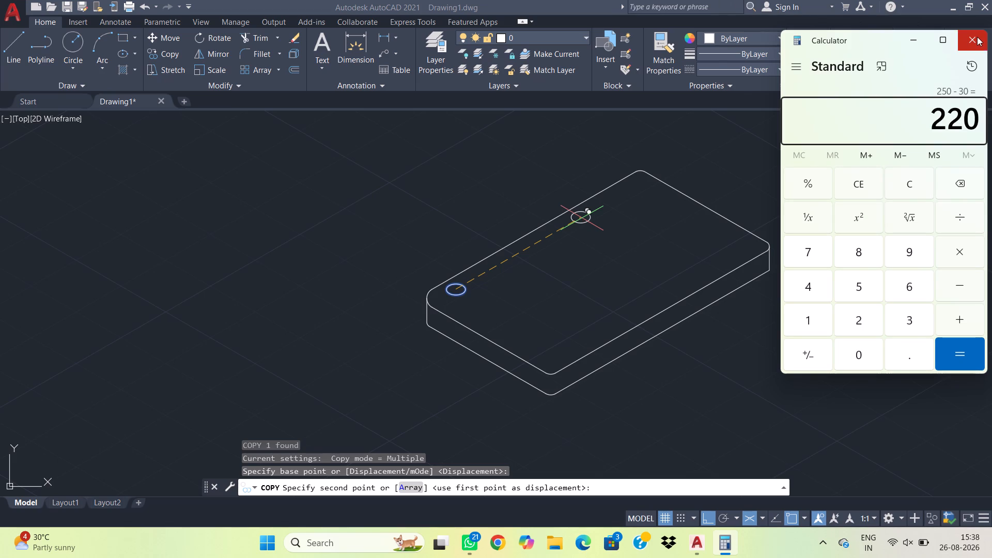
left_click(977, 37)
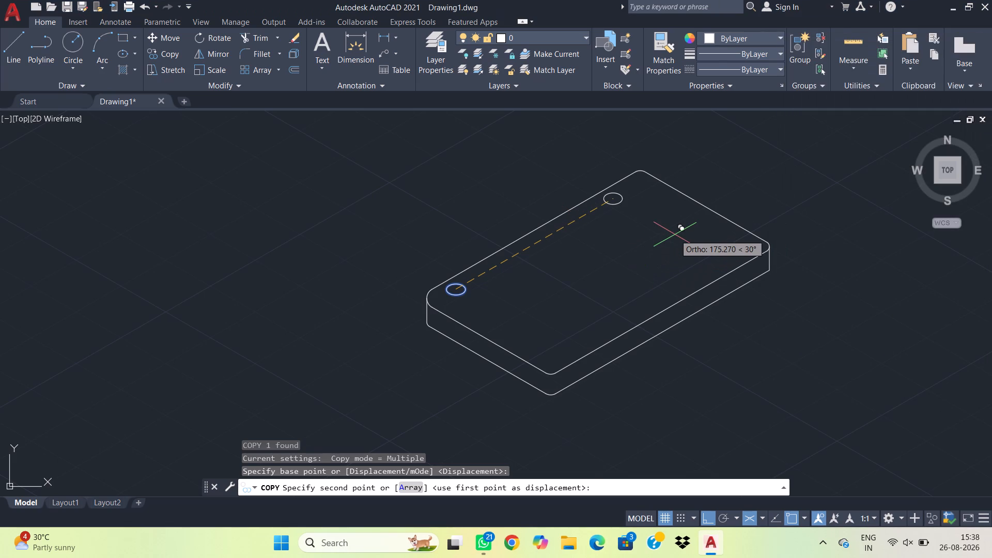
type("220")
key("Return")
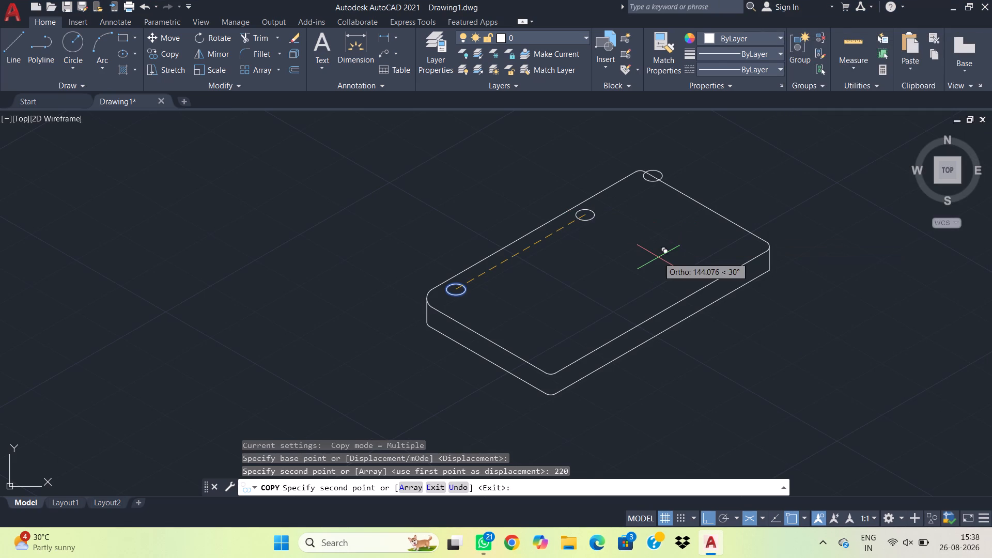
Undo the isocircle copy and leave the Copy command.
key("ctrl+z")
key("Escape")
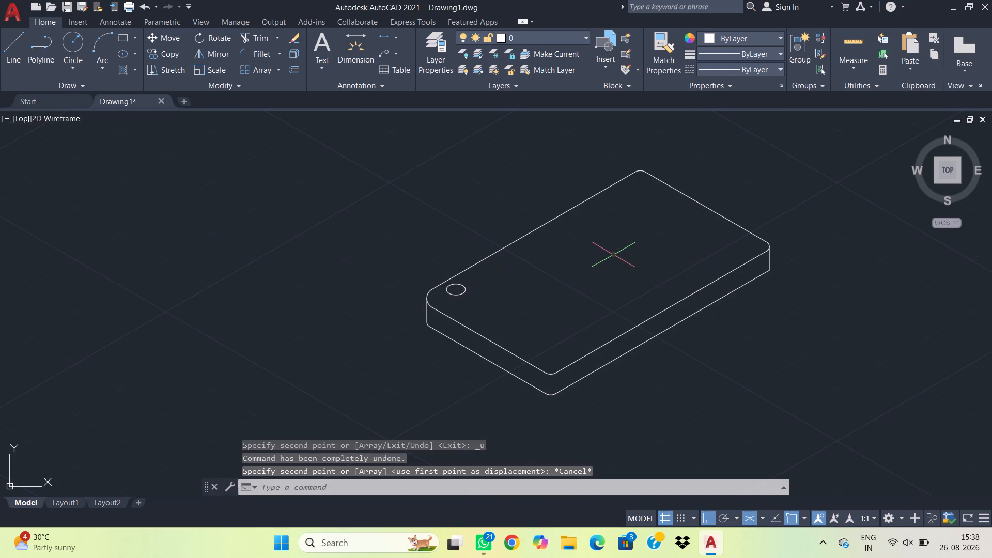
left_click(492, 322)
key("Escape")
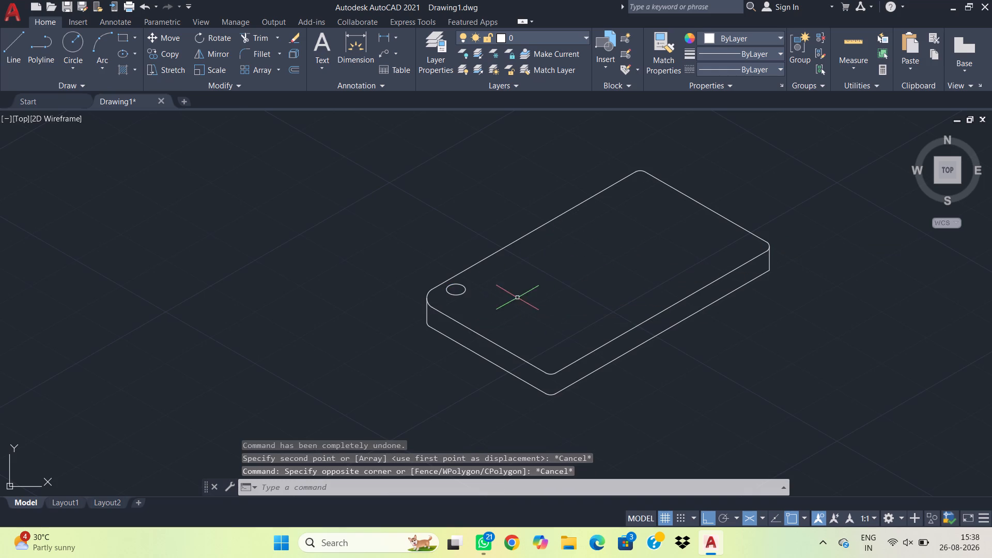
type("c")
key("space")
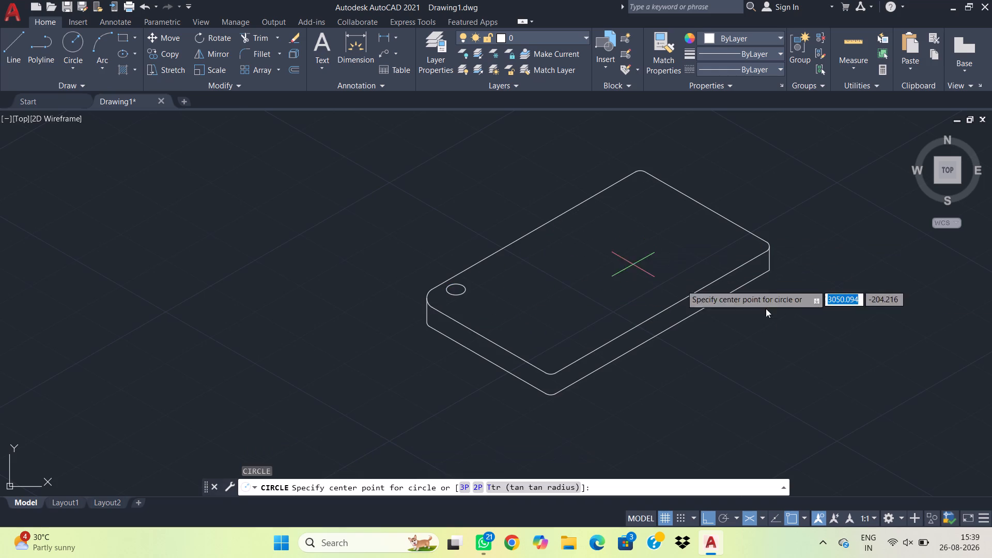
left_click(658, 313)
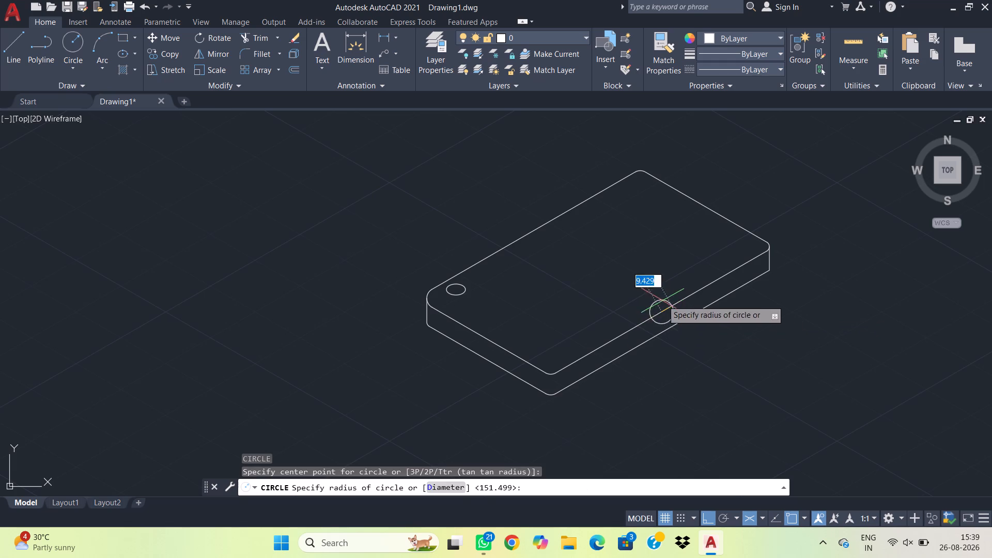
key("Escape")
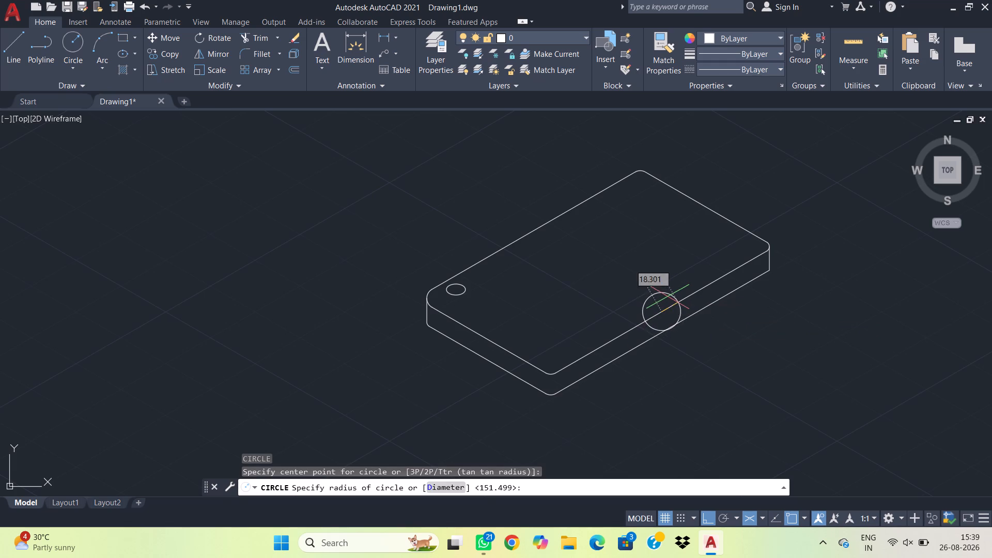
Draw a 15-diameter isocircle centred on the midpoint of the plate's long front top edge.
type("el i")
key("space")
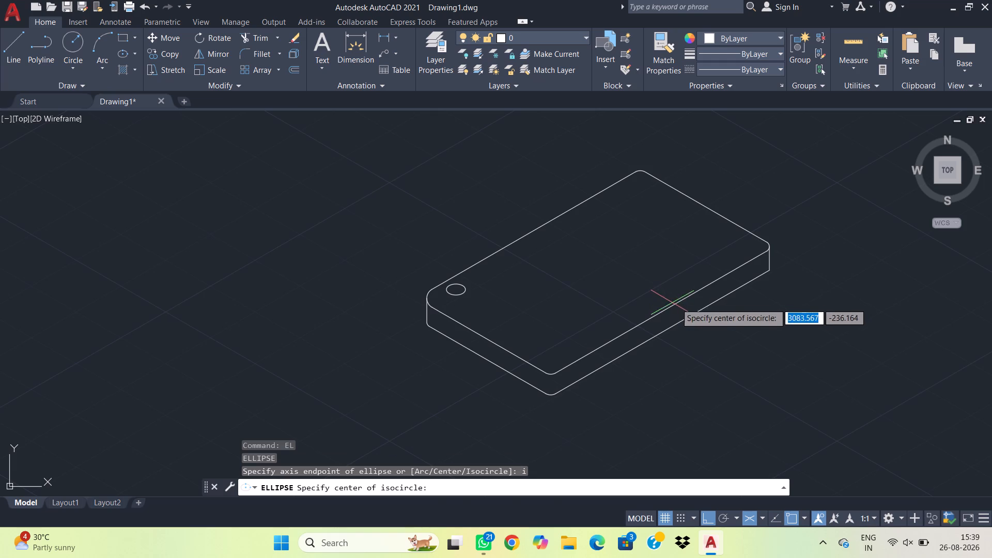
left_click(661, 309)
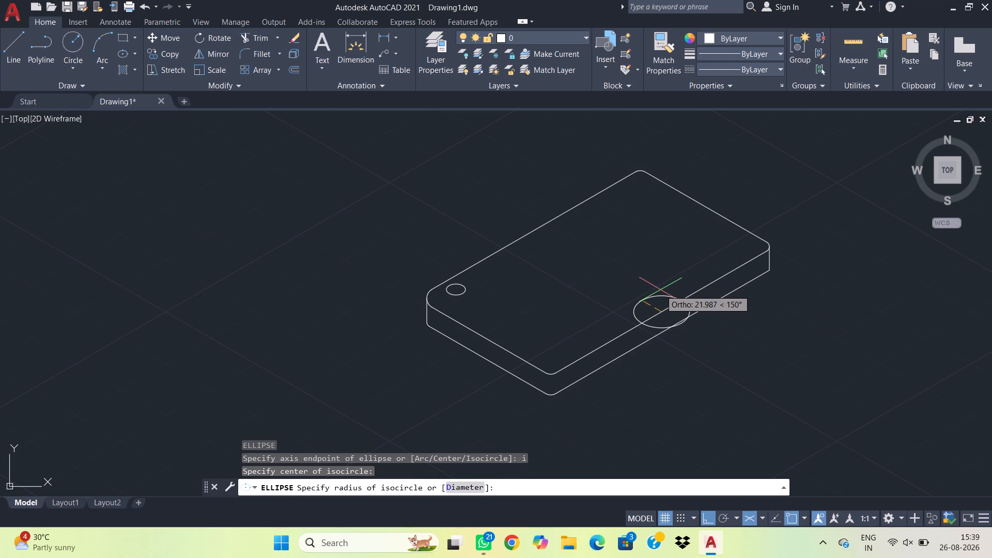
type("d")
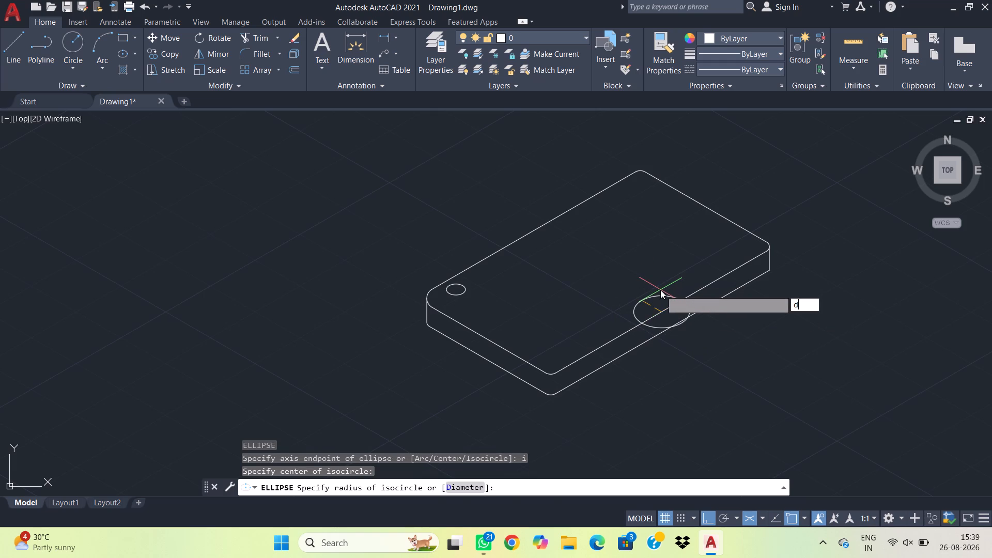
key("space")
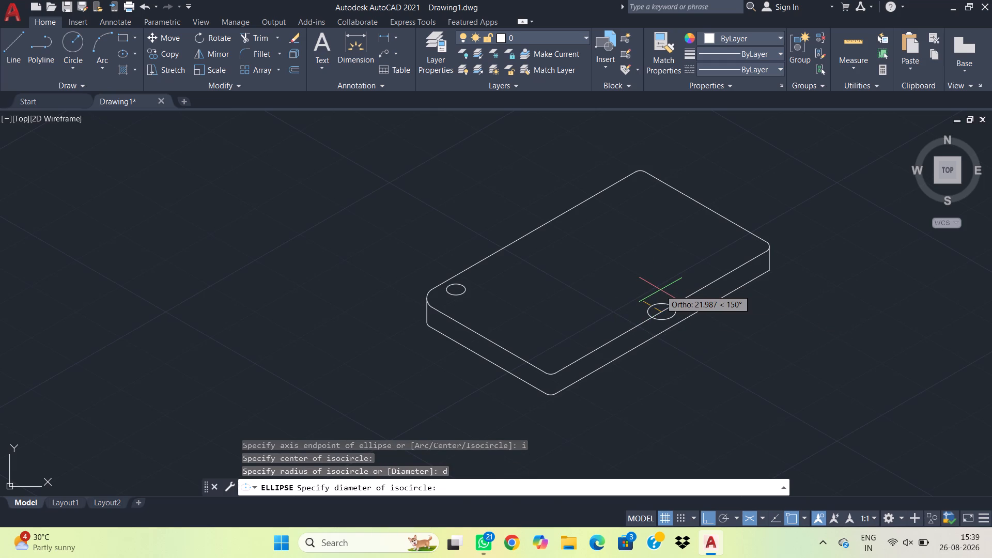
type("15")
key("Return")
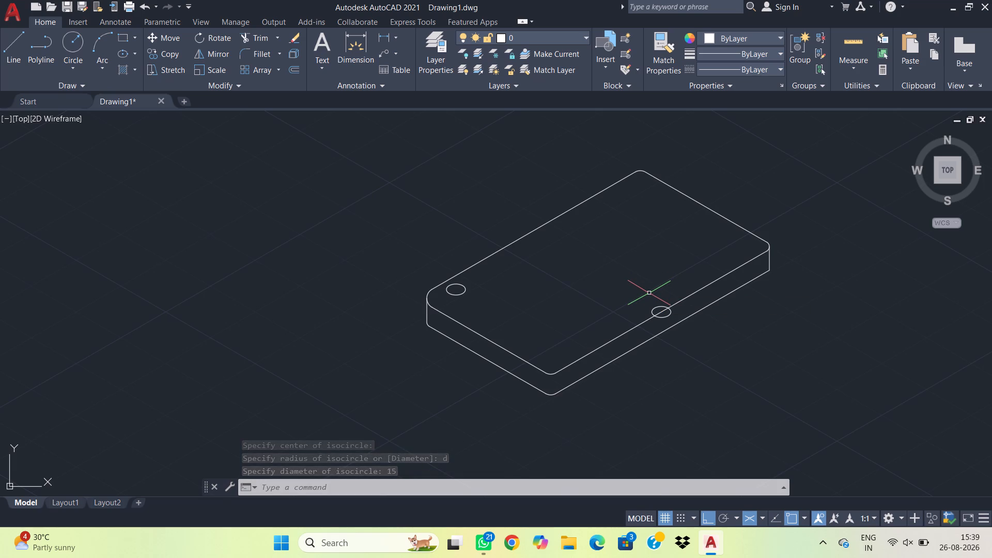
Draw a centre line across the plate's top face between the midpoints of its two short top edges.
key("l")
key("space")
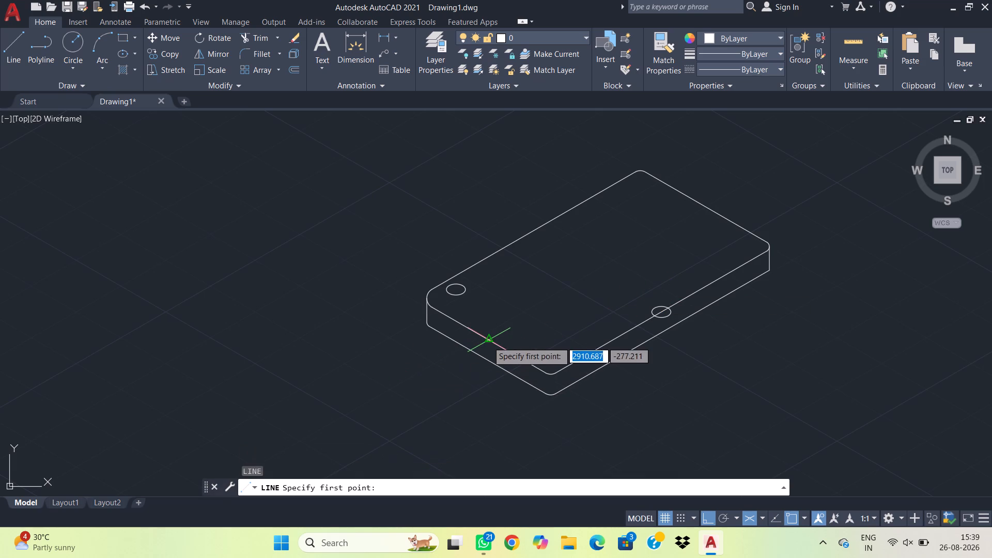
left_click(486, 339)
left_click(744, 183)
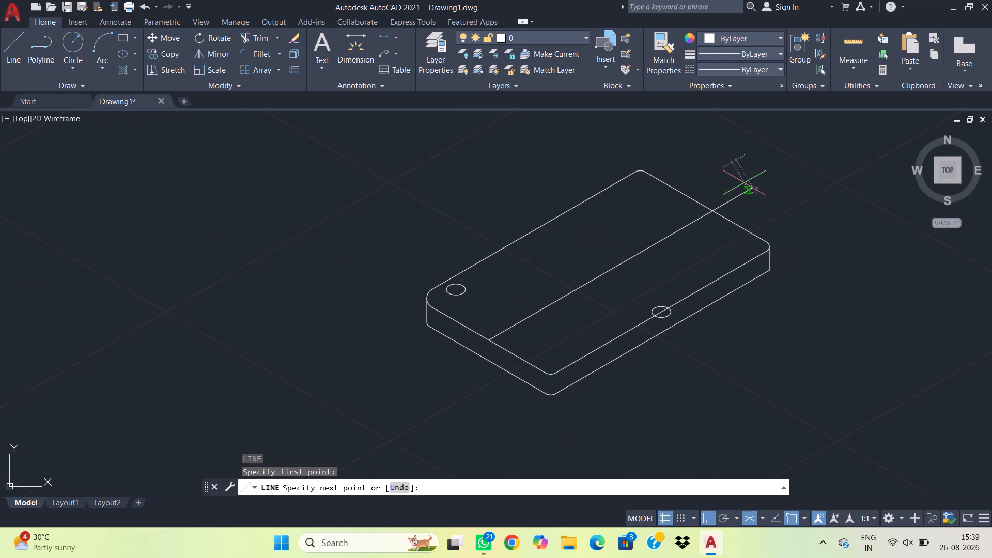
key("ctrl+z")
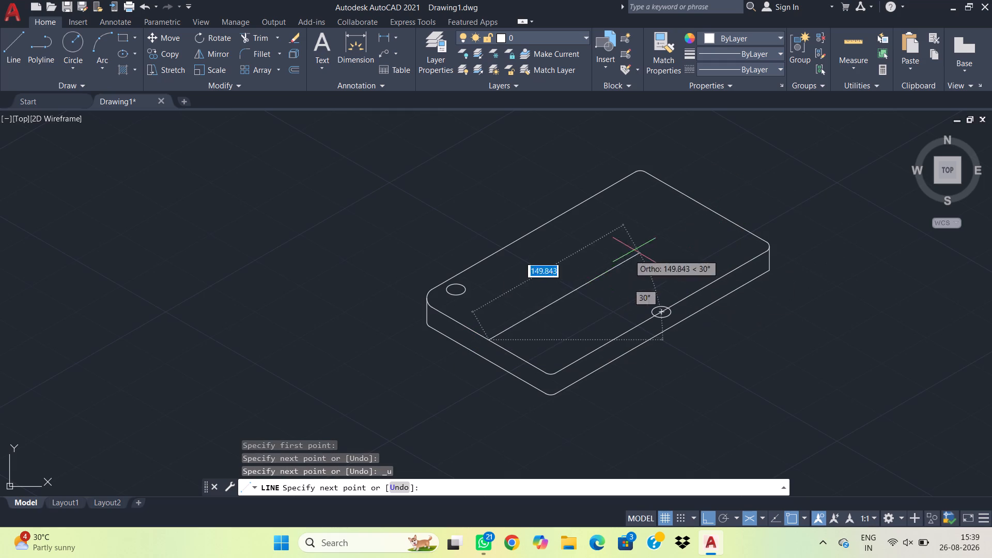
left_click(701, 209)
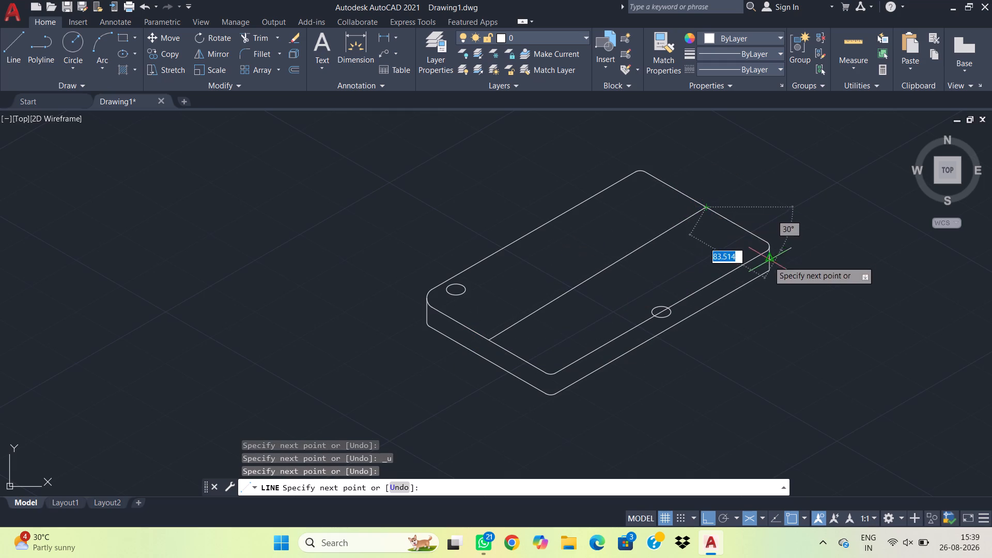
key("Escape")
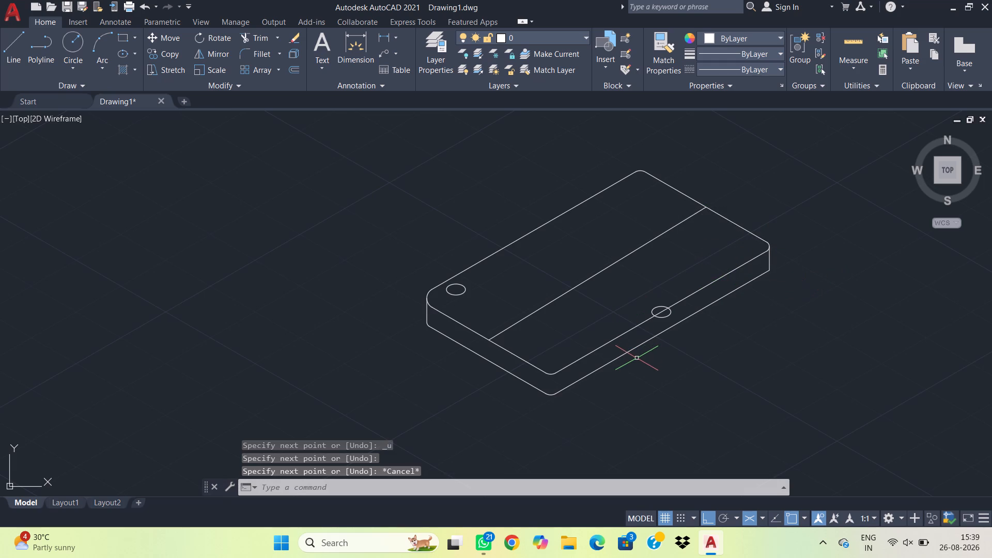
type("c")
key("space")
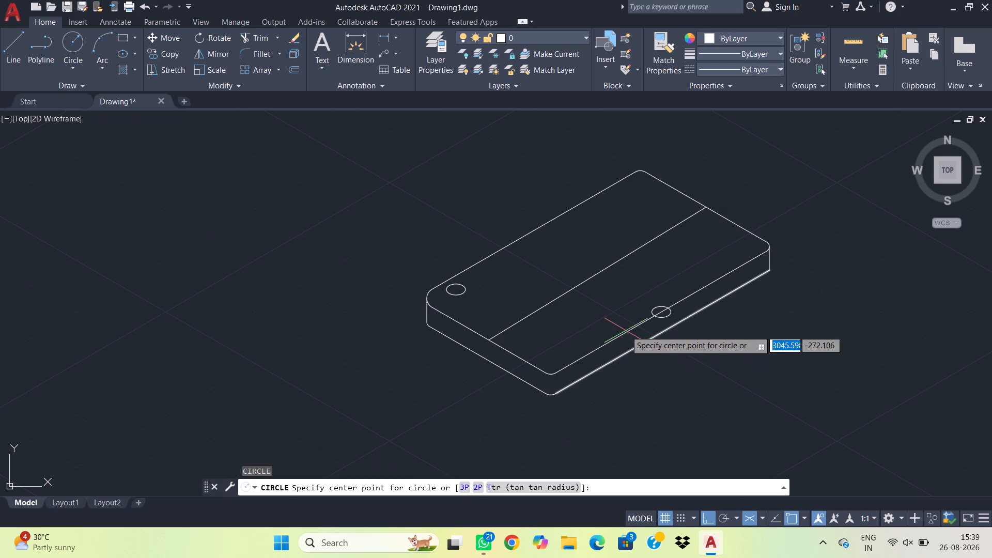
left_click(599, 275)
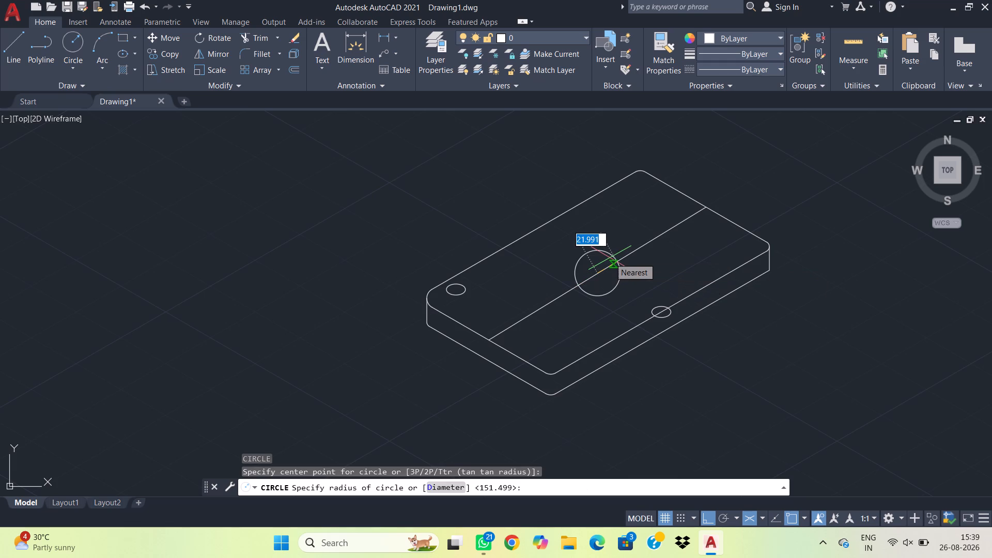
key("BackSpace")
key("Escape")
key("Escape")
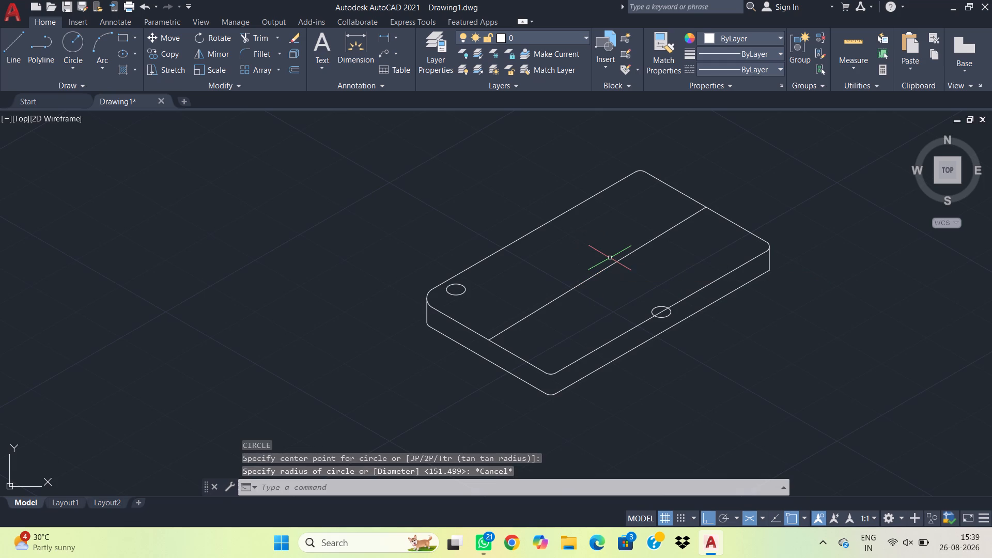
Draw a 15-diameter isocircle centred on the midpoint of the top face's centre line.
type("el i")
key("space")
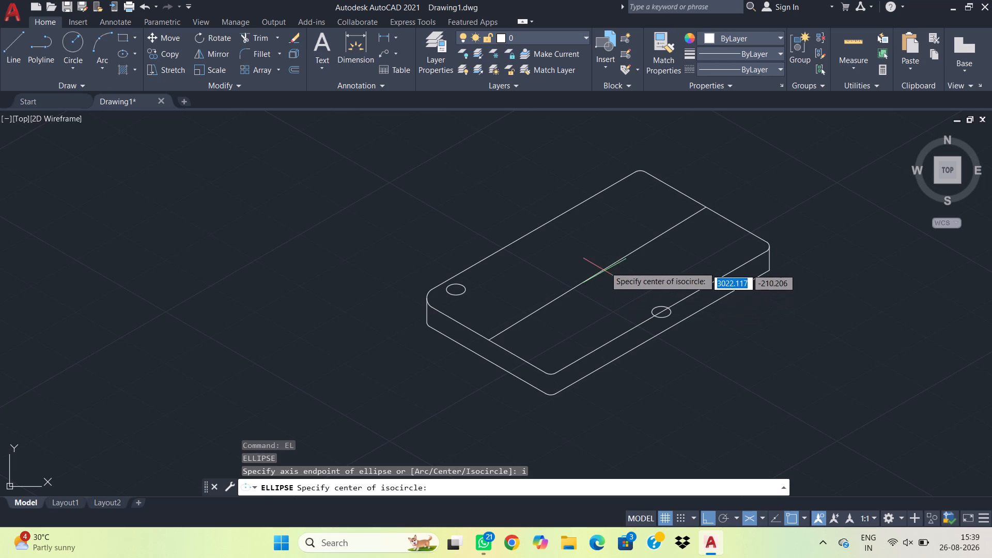
left_click(598, 276)
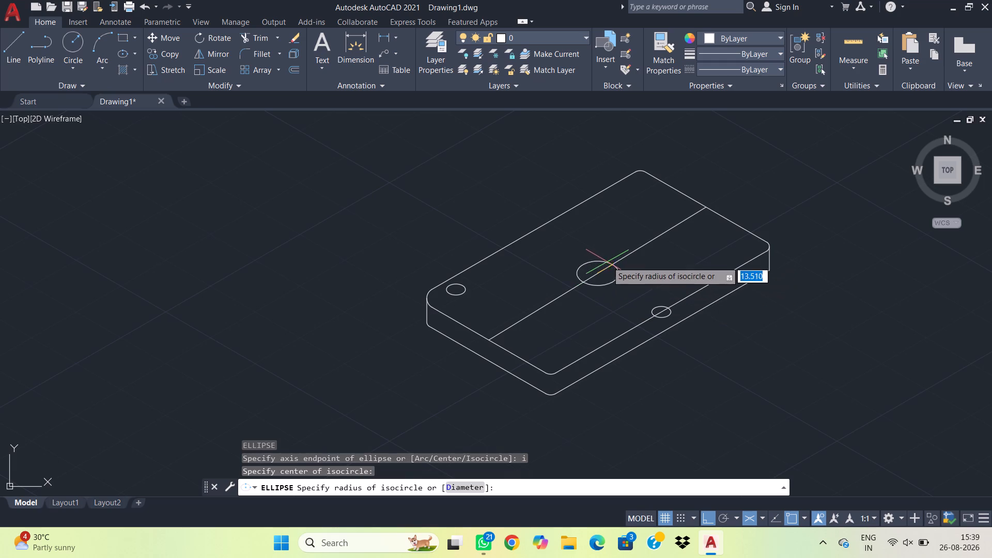
type("d")
key("space")
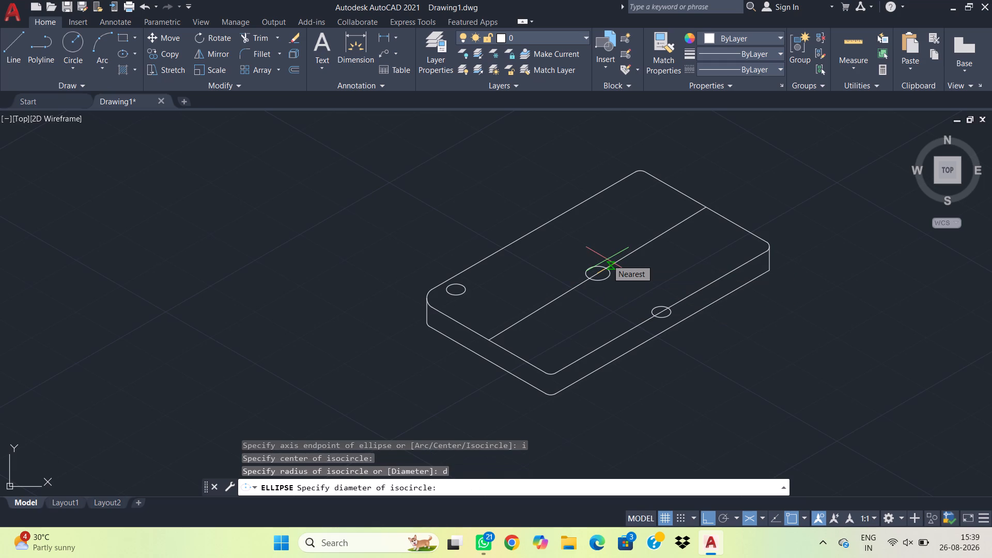
type("15")
key("Return")
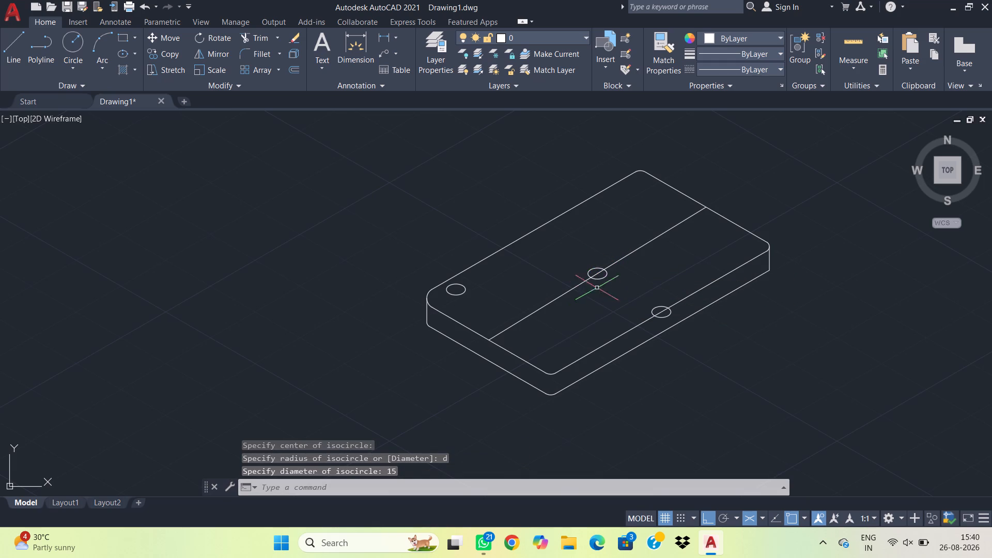
Move the isocircle at the centre line's midpoint 35 along the centre line towards the plate's far short edge.
left_click(612, 281)
left_click(607, 275)
key("m")
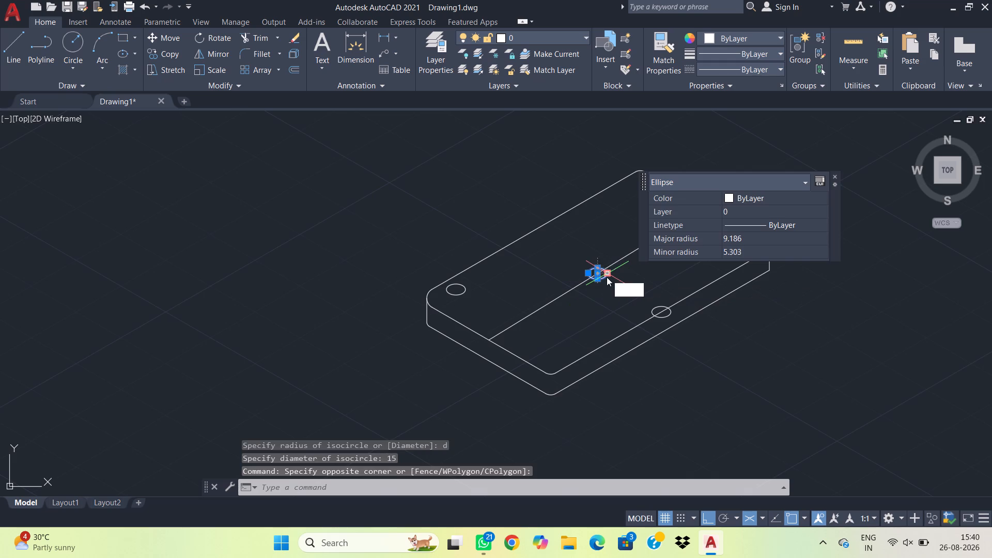
key("space")
left_click(601, 275)
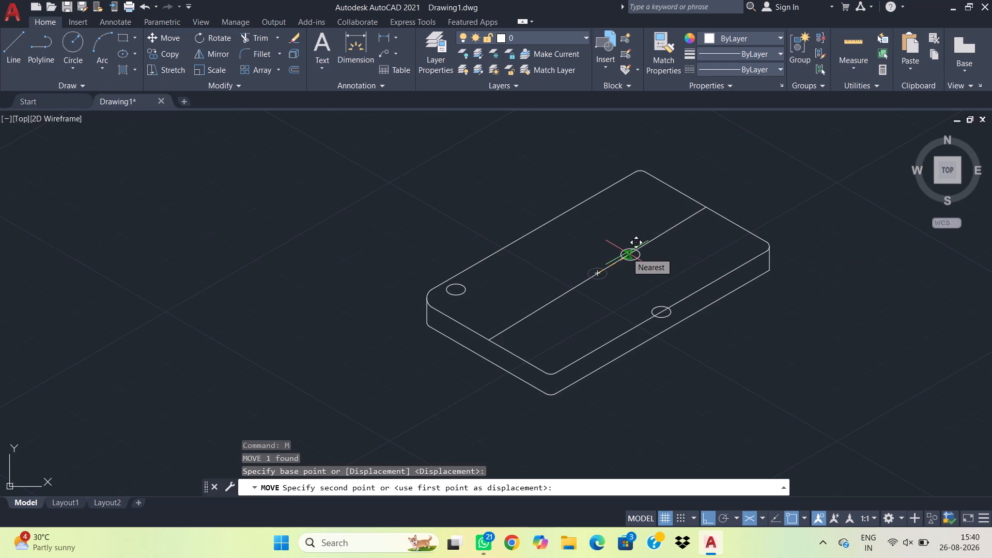
type("35")
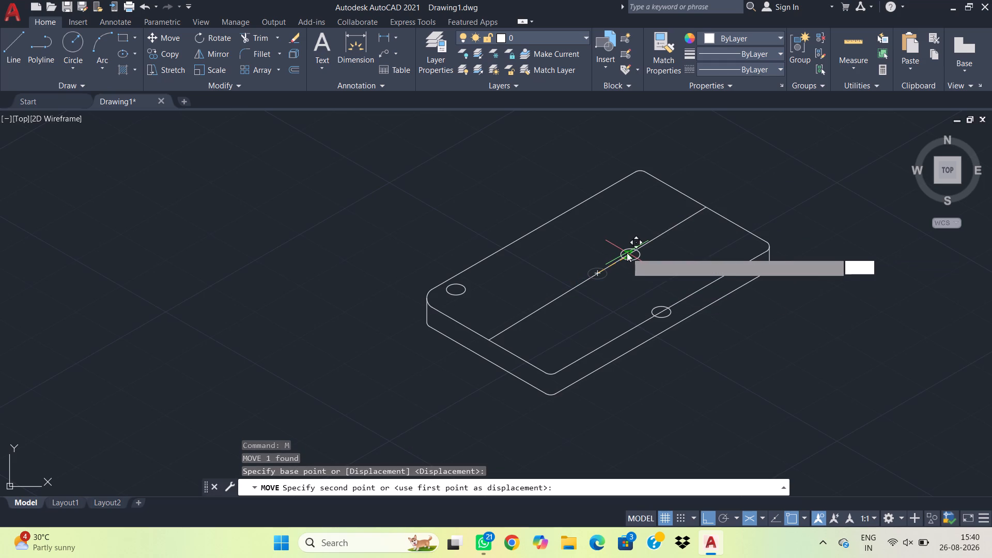
key("Return")
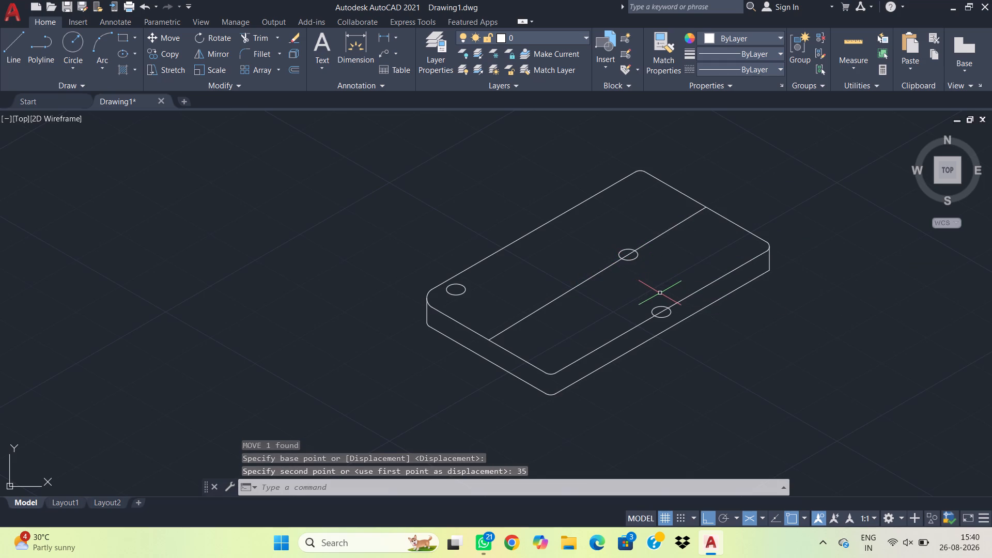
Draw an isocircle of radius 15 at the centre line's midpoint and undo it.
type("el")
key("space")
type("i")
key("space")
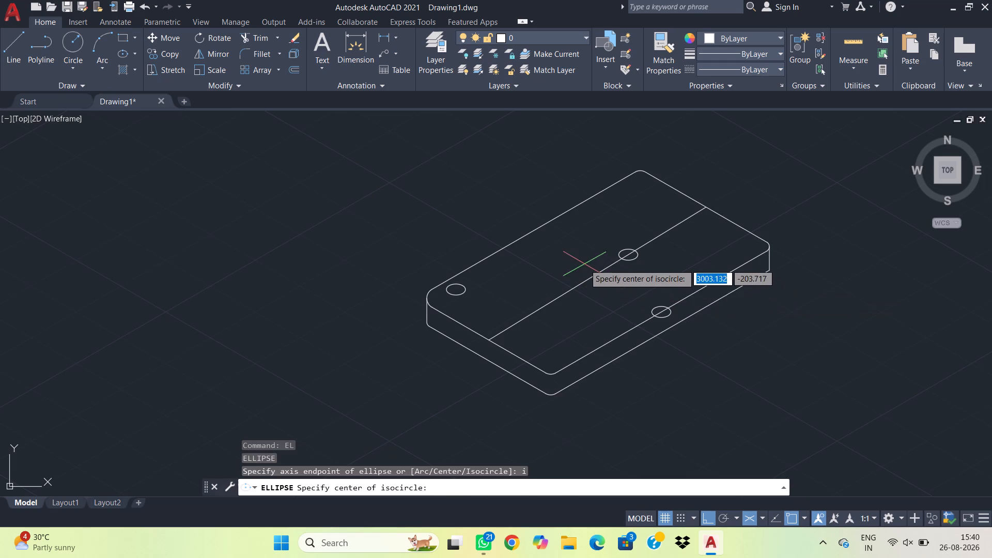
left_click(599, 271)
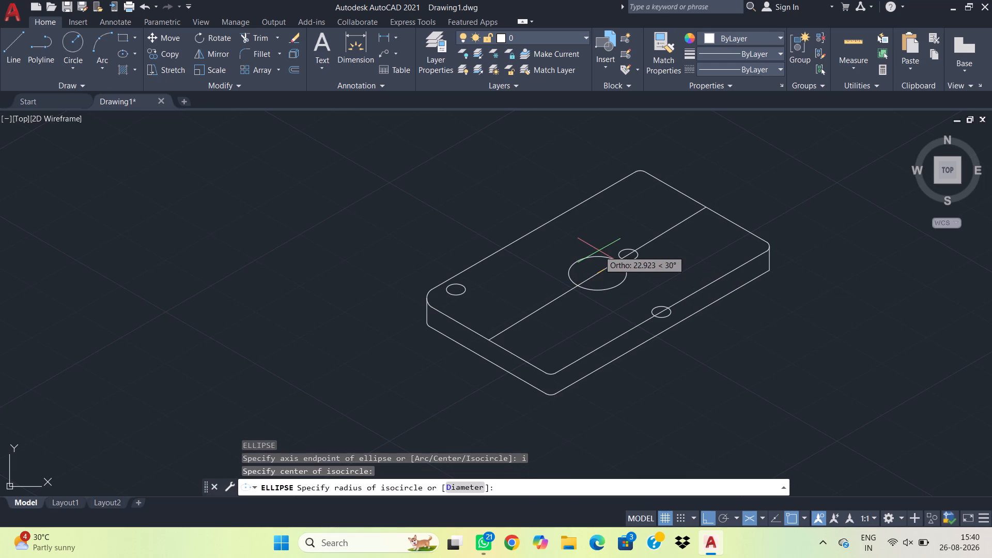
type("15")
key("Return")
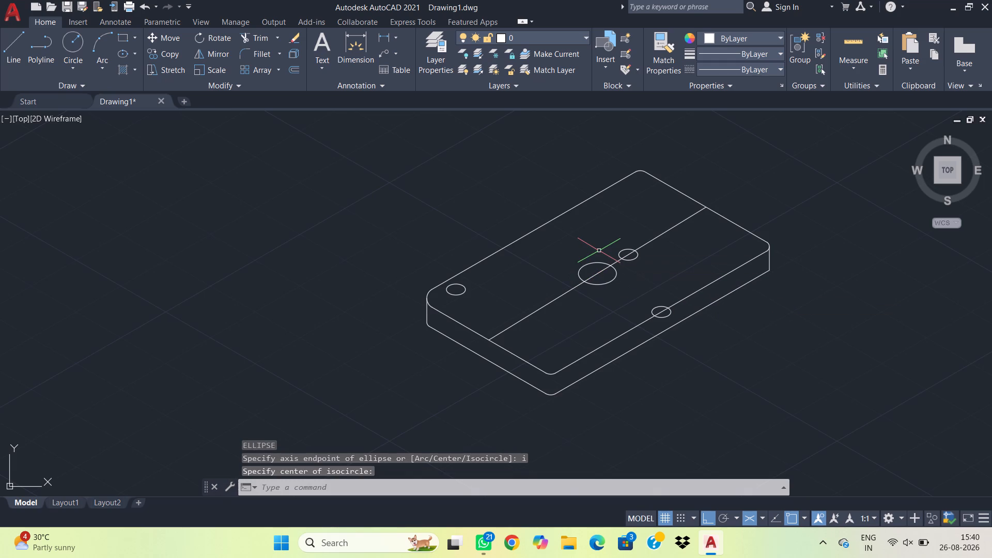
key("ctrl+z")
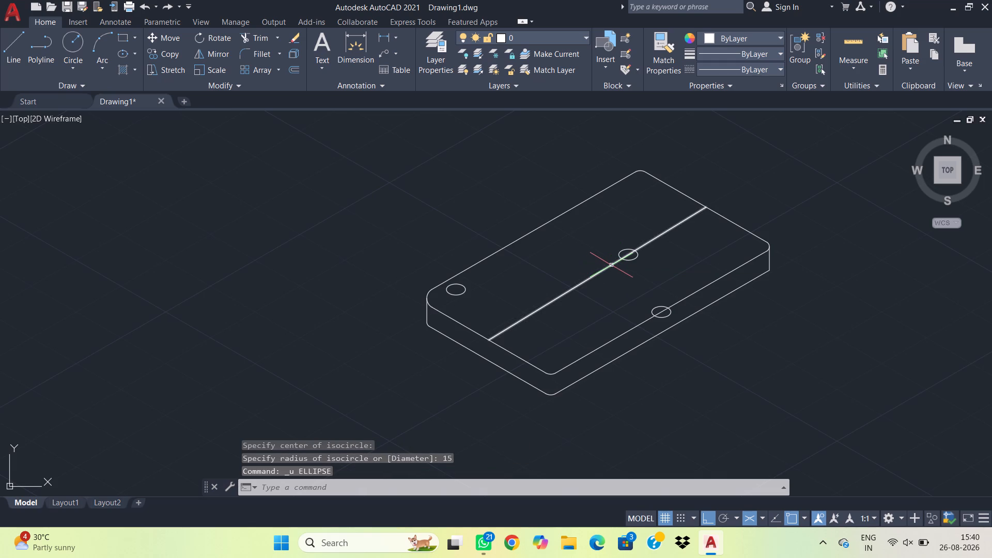
Draw a 15-diameter isocircle centred on the midpoint of the top face's centre line.
type("el")
key("space")
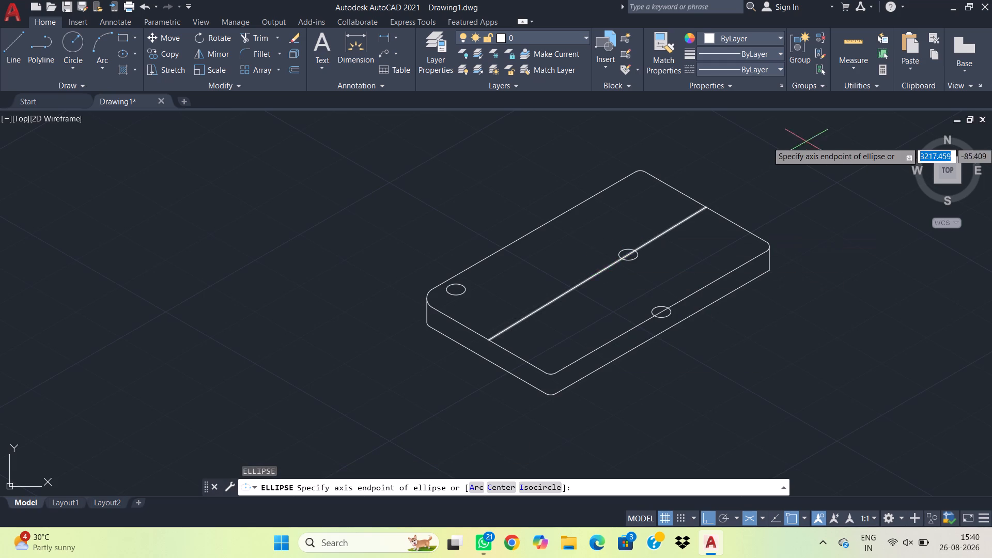
type("i")
key("space")
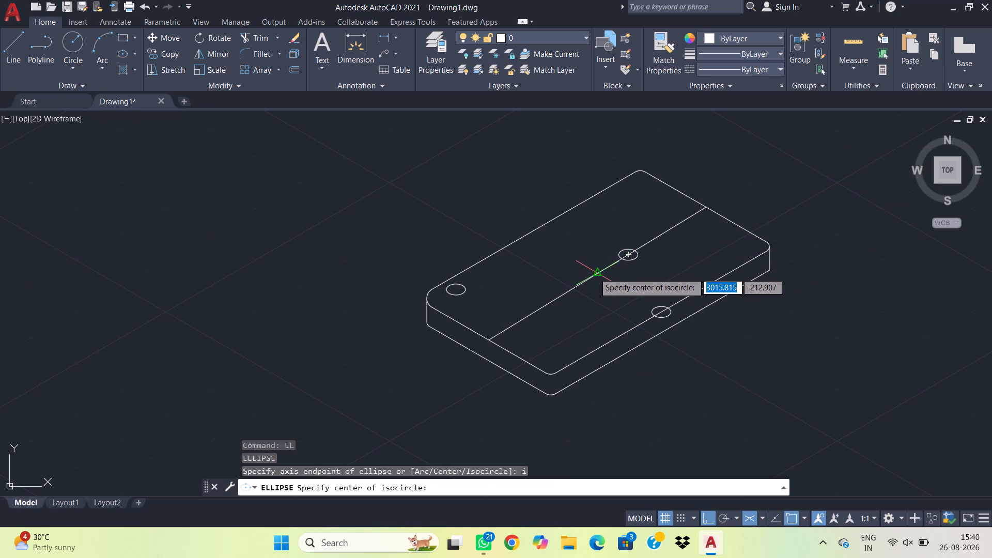
left_click(595, 273)
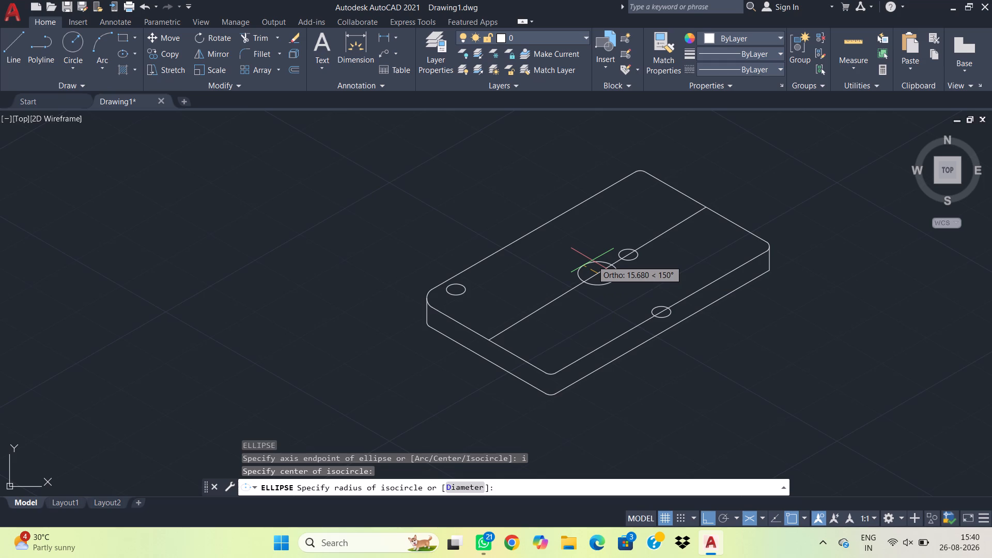
type("d 15")
key("Return")
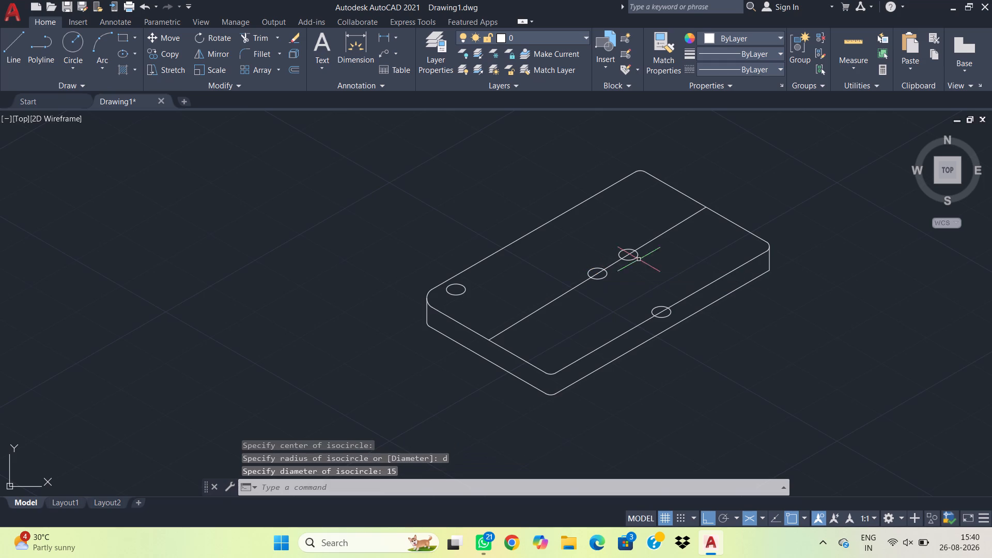
Move the new isocircle 35 along the centre line towards the plate's near short edge.
left_click(612, 284)
left_click(602, 277)
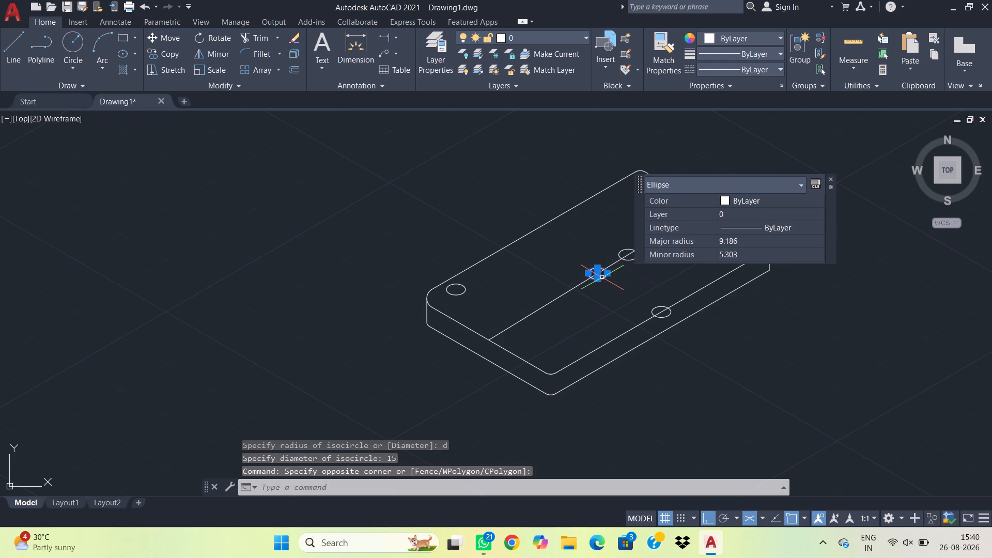
type("m")
key("space")
left_click(596, 271)
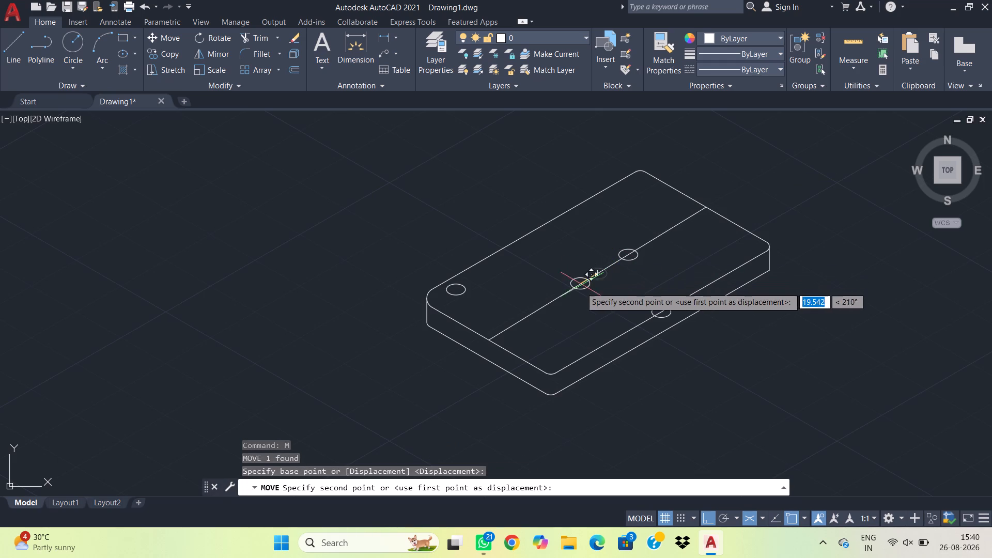
type("35")
key("Return")
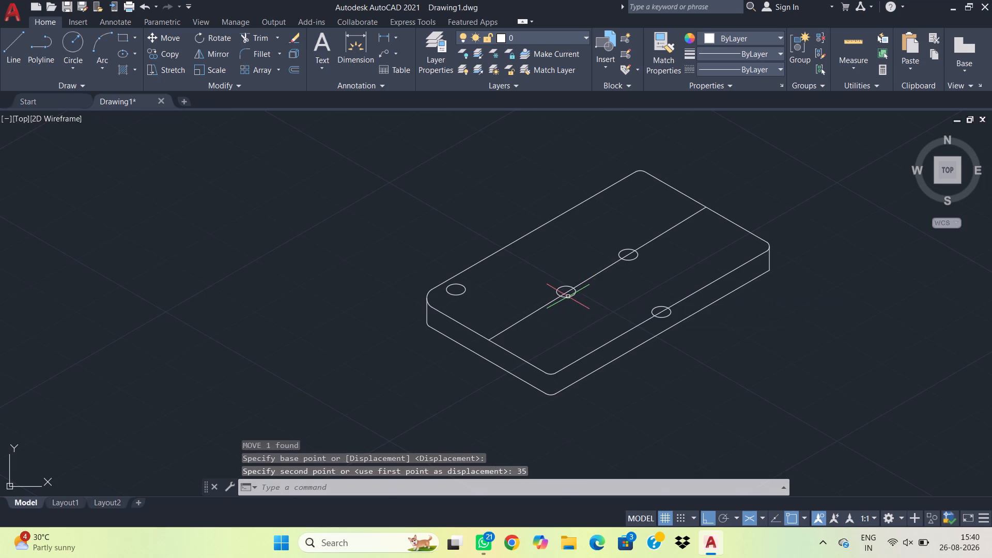
key("Escape")
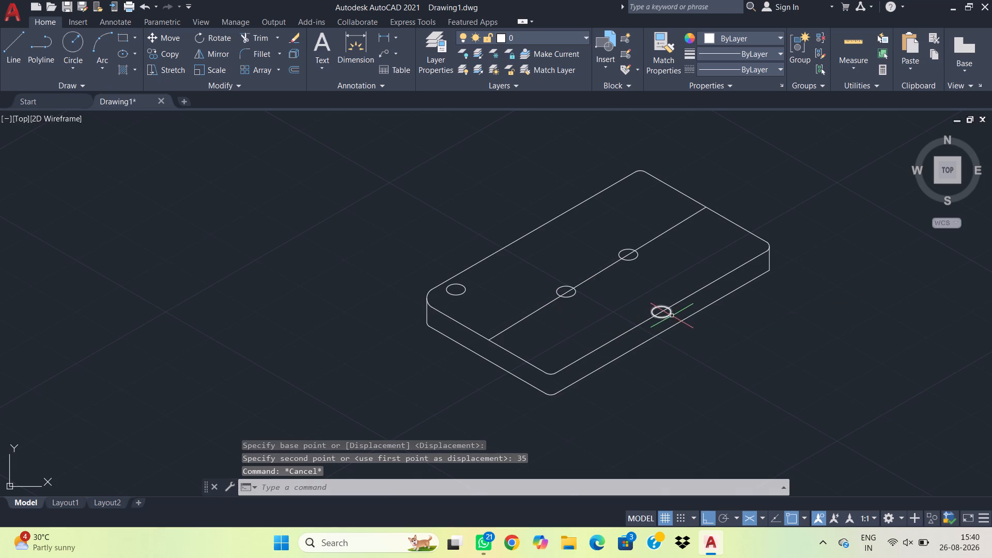
Move the isocircle on the long front top edge by its centre to the centre line's midpoint.
left_click(671, 318)
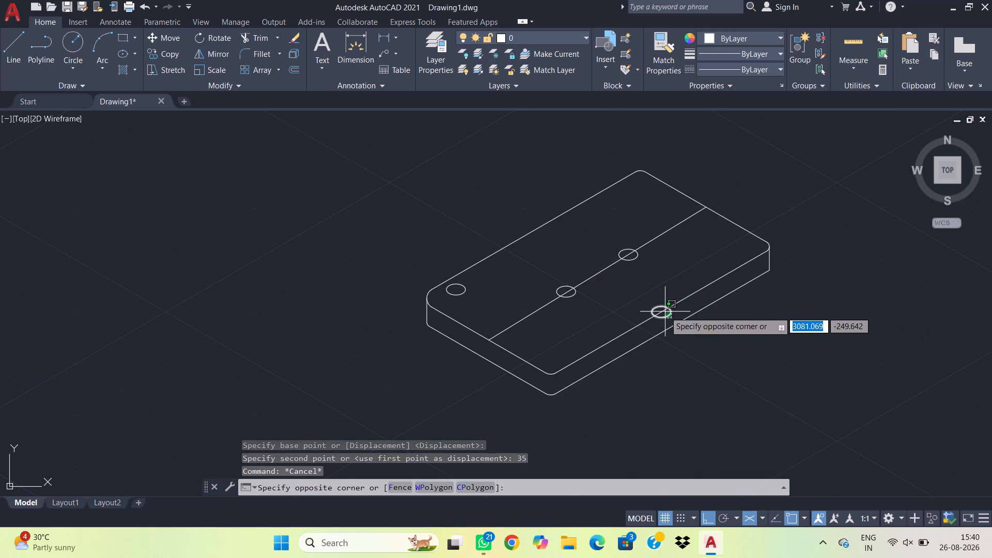
left_click(665, 312)
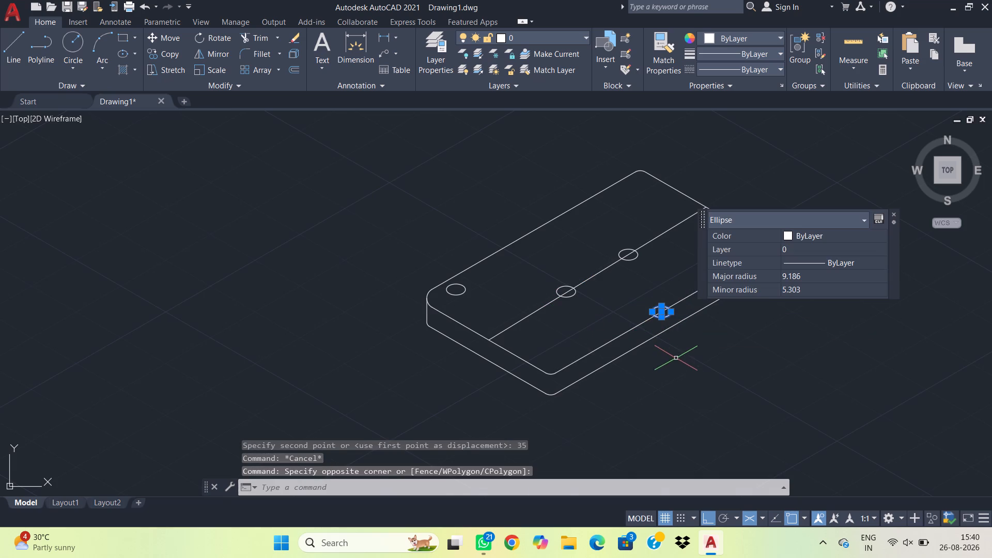
key("m")
key("space")
left_click(661, 309)
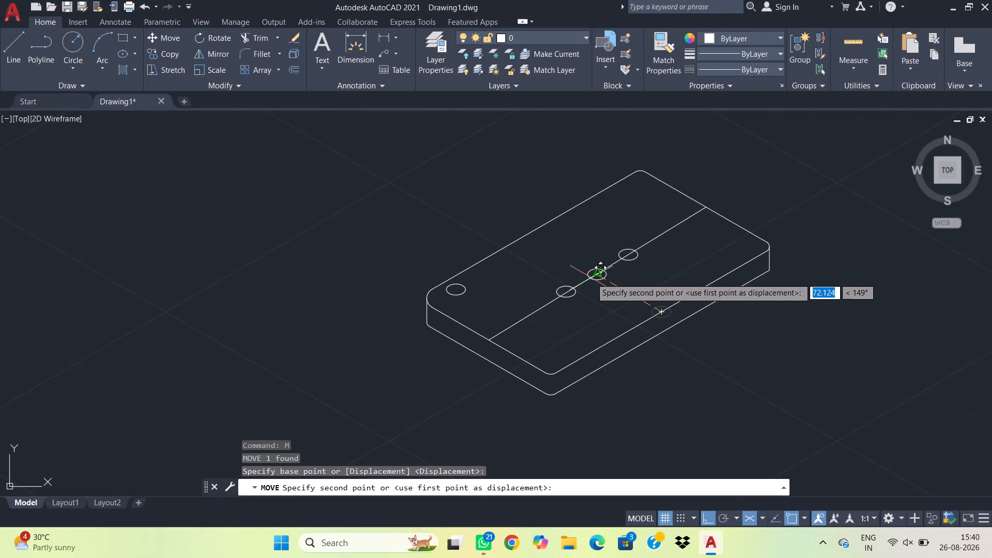
left_click(598, 274)
key("Escape")
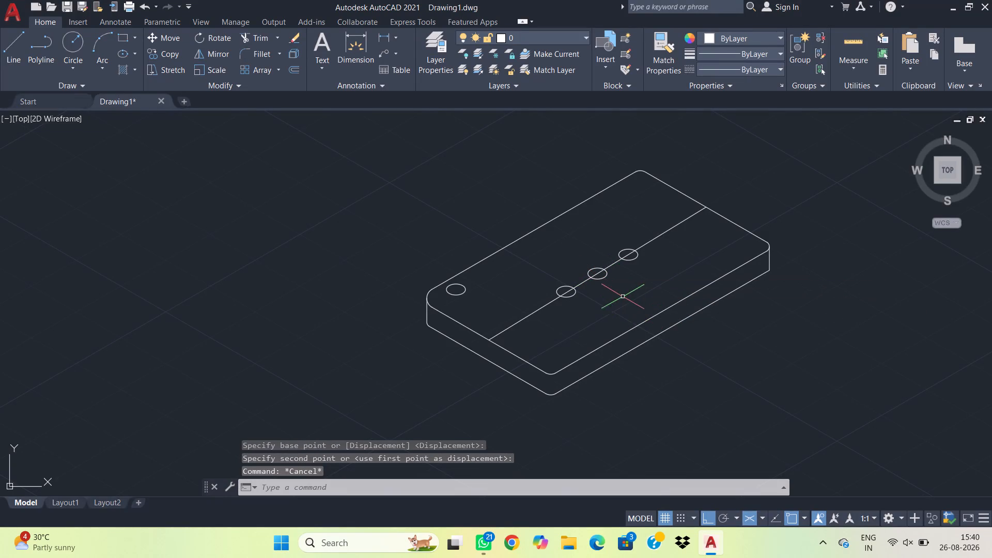
Move the isocircle at the centre line's midpoint 45 at 330° towards the plate's long front edge.
left_click(615, 285)
left_click(600, 275)
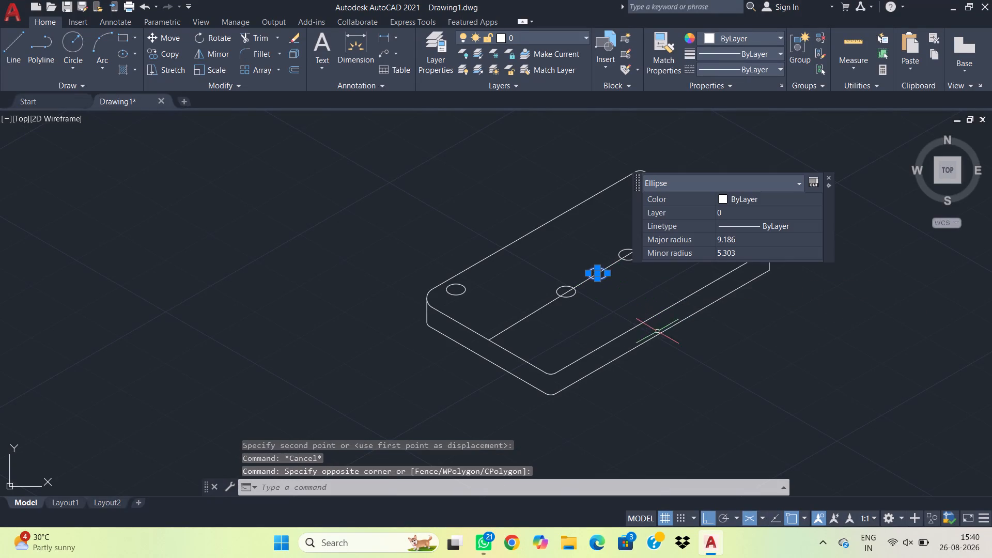
key("m")
key("space")
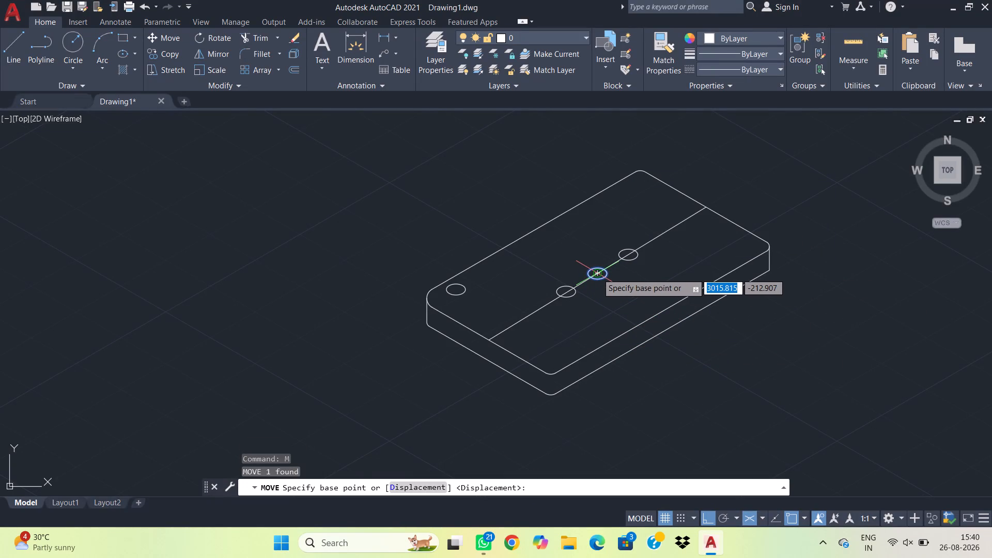
left_click(597, 273)
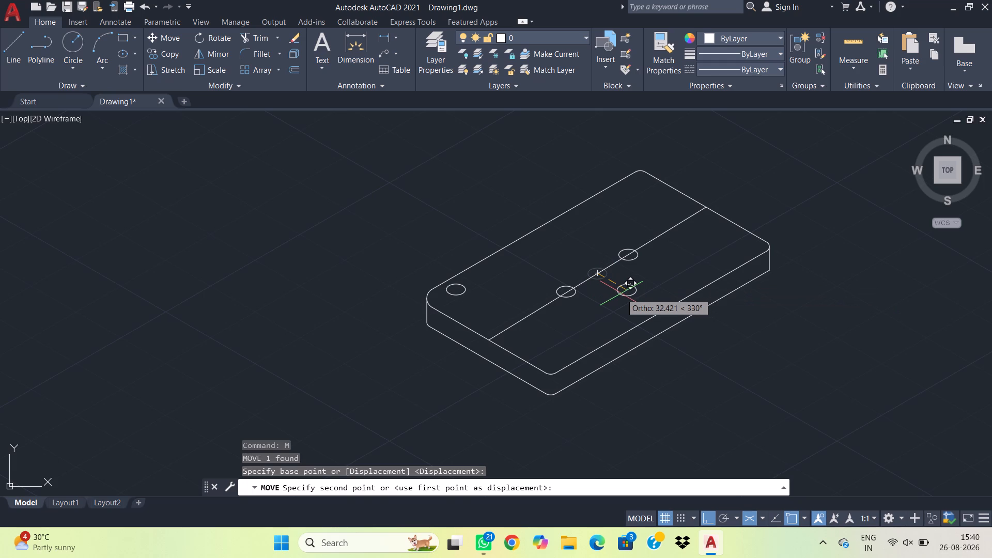
type("45")
key("Return")
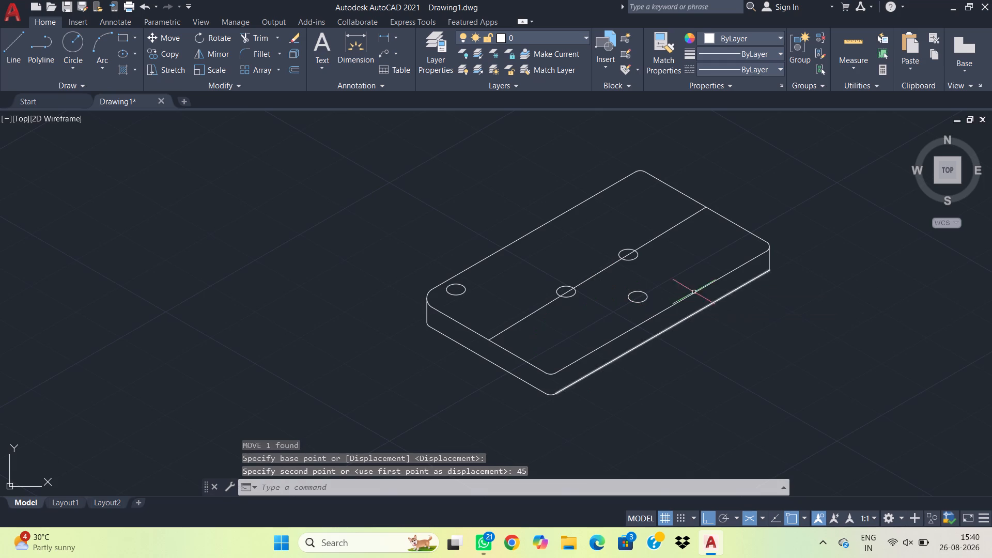
Delete the centre line across the plate's top face.
left_click_drag(677, 253, 670, 244)
left_click(652, 226)
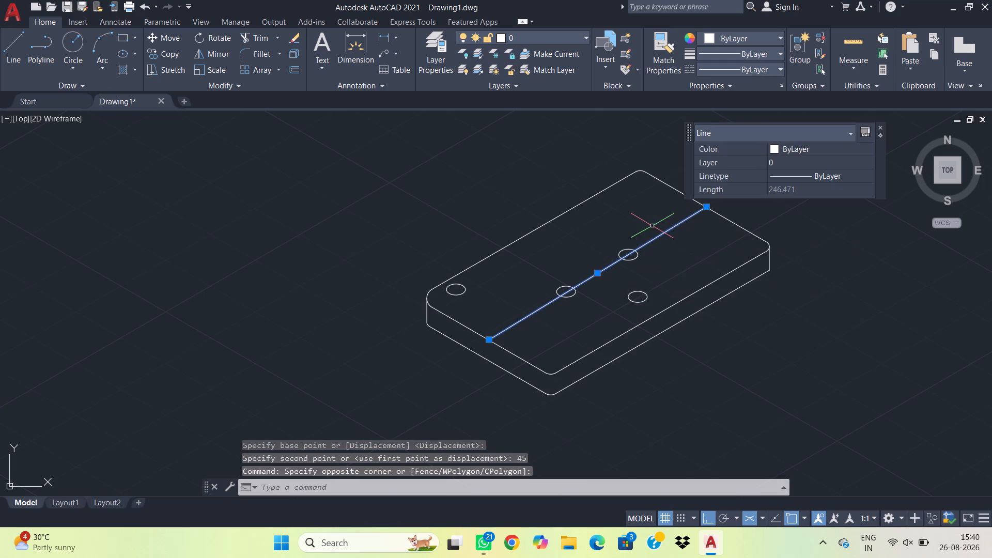
key("Delete")
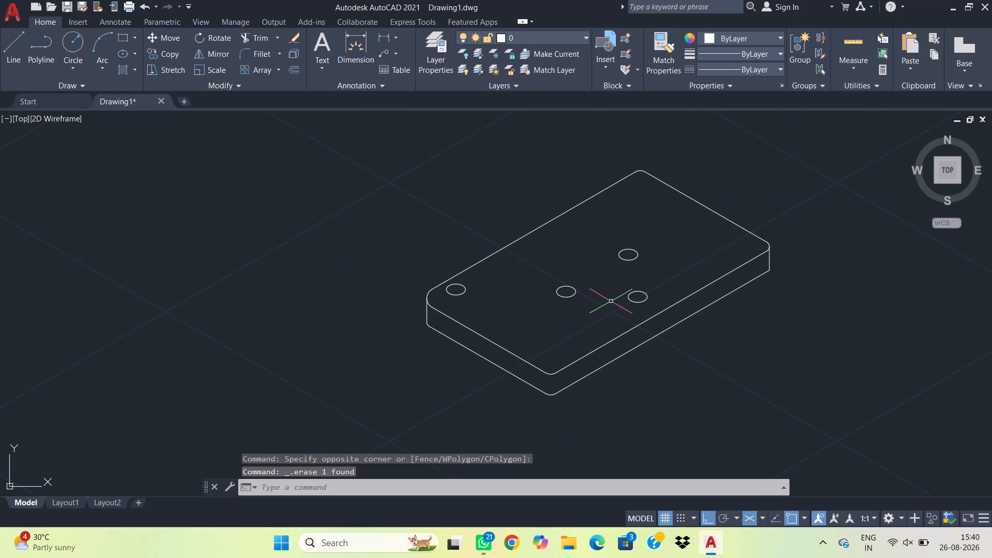
Draw a 35-long vertical line upward from the left quadrant of the isocircle nearer the plate's near short edge.
type("l")
key("space")
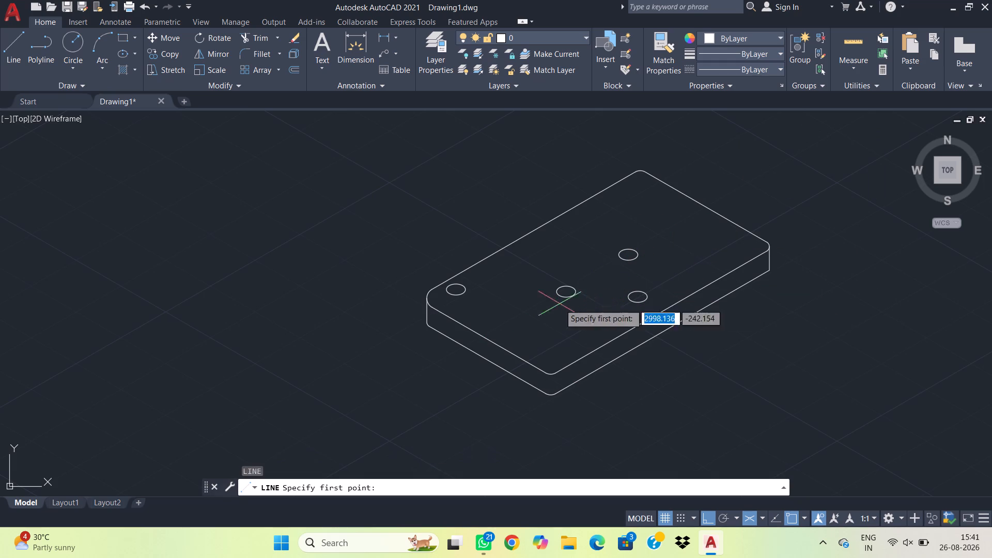
left_click(557, 292)
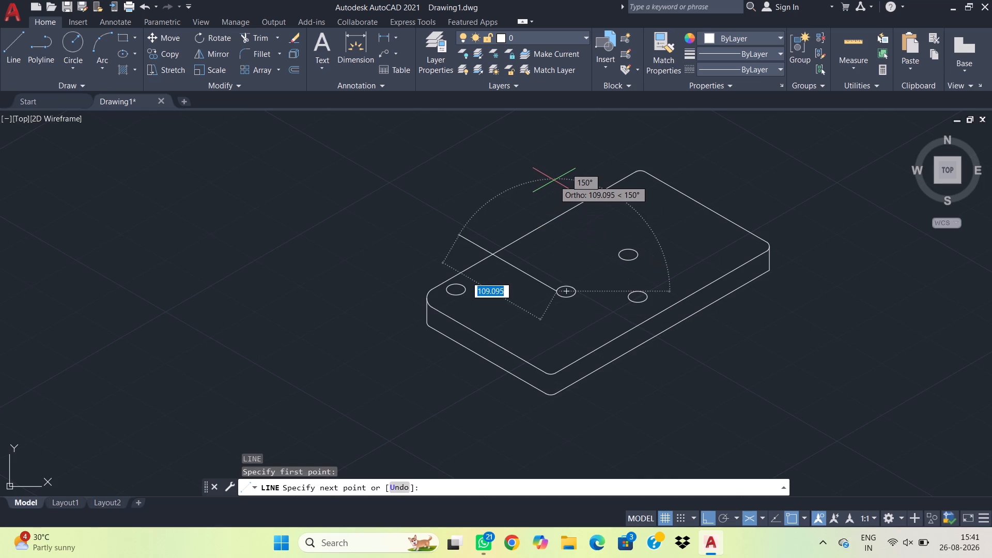
key("F5")
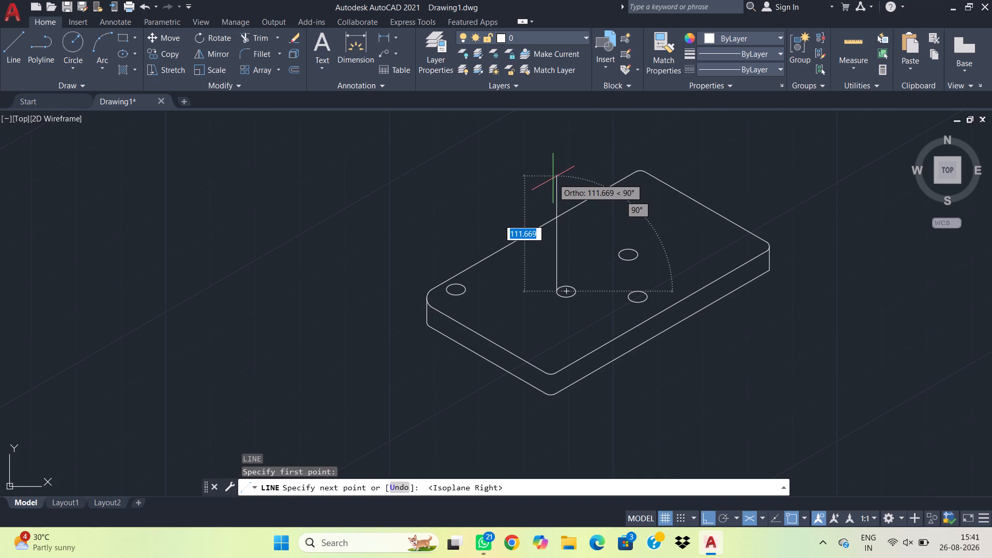
type("35")
key("Return")
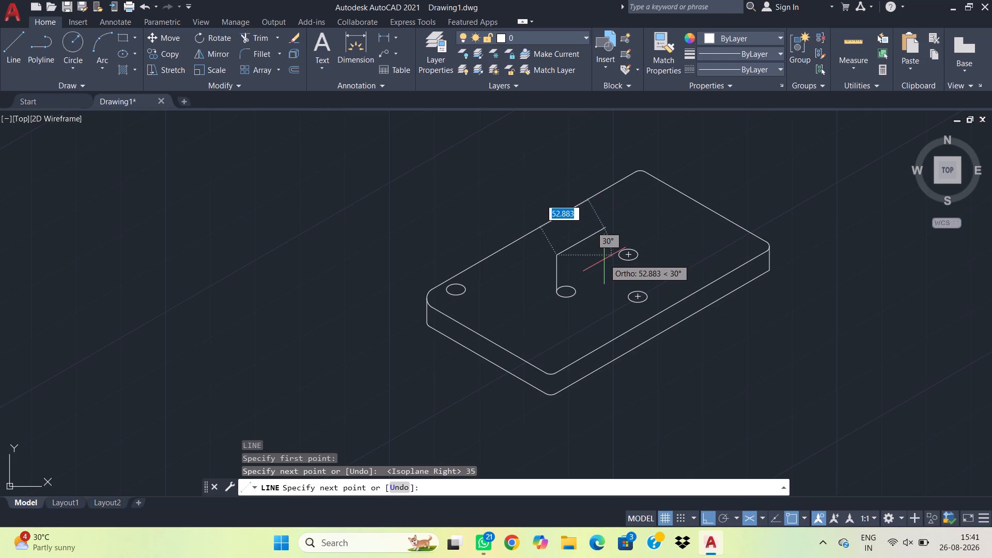
key("F5")
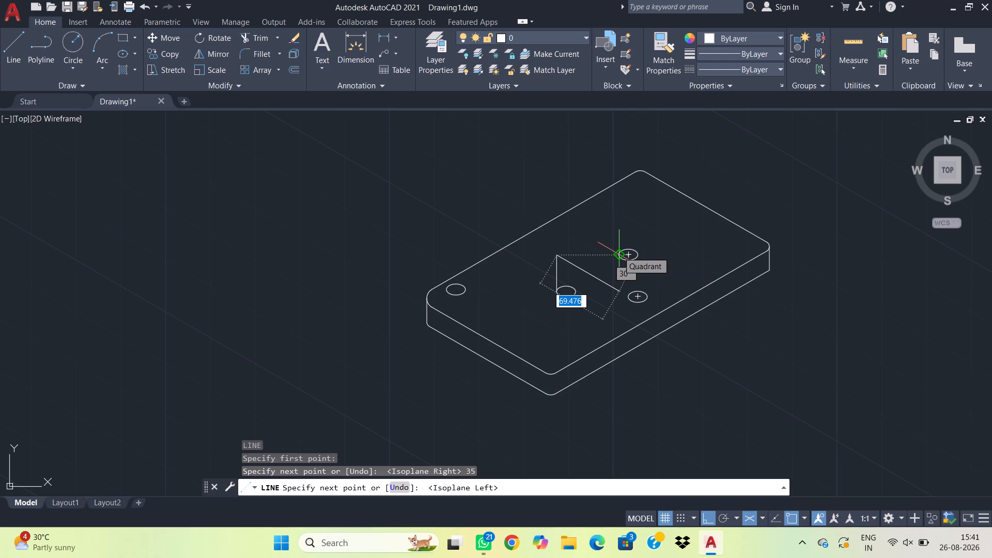
key("F4")
key("F5")
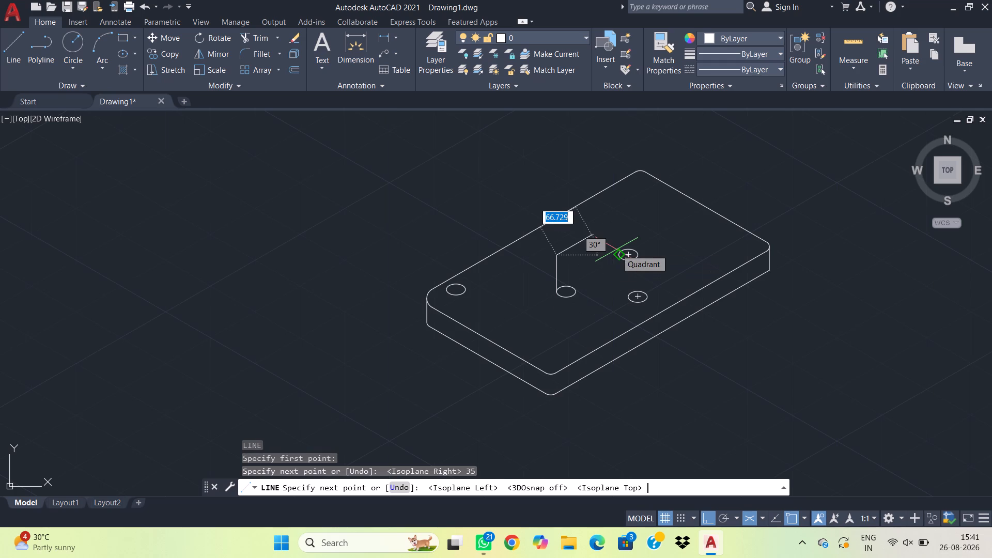
key("F5")
key("F5")
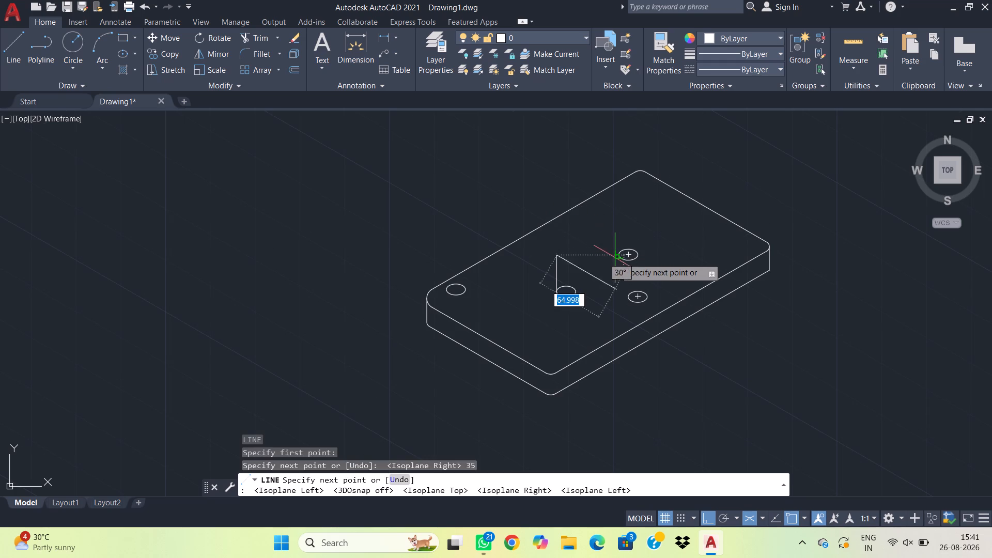
key("Escape")
Draw a 35-long vertical line upward from the right quadrant of the same isocircle.
key("space")
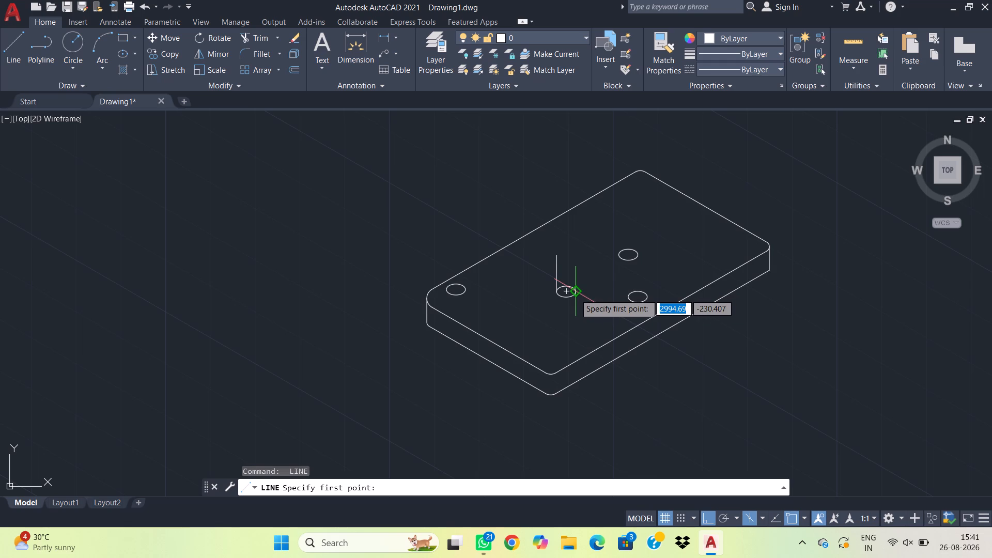
left_click(575, 294)
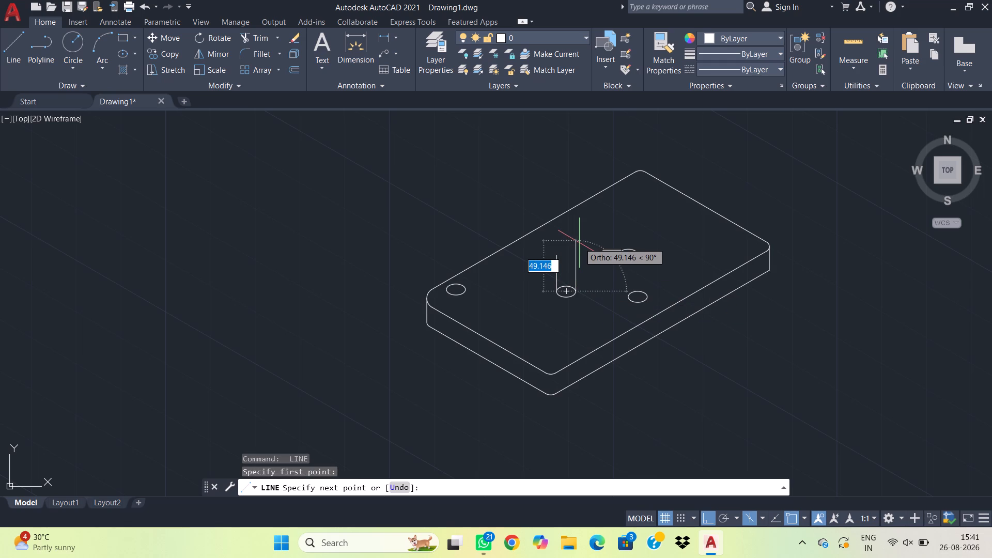
type("35")
key("Return")
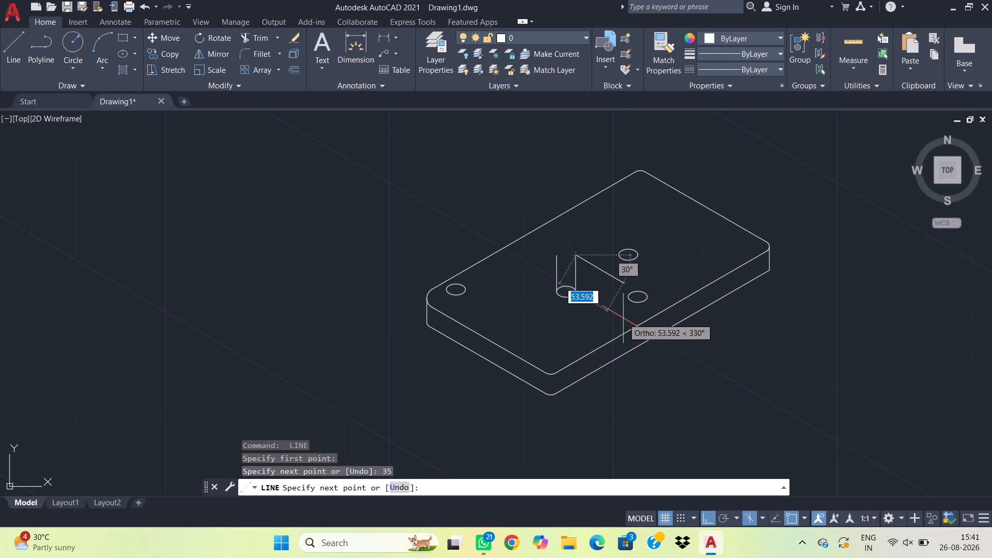
key("Escape")
Copy the isocircle between the two vertical lines from its right quadrant up to the line's top endpoint.
left_click(563, 309)
left_click(562, 287)
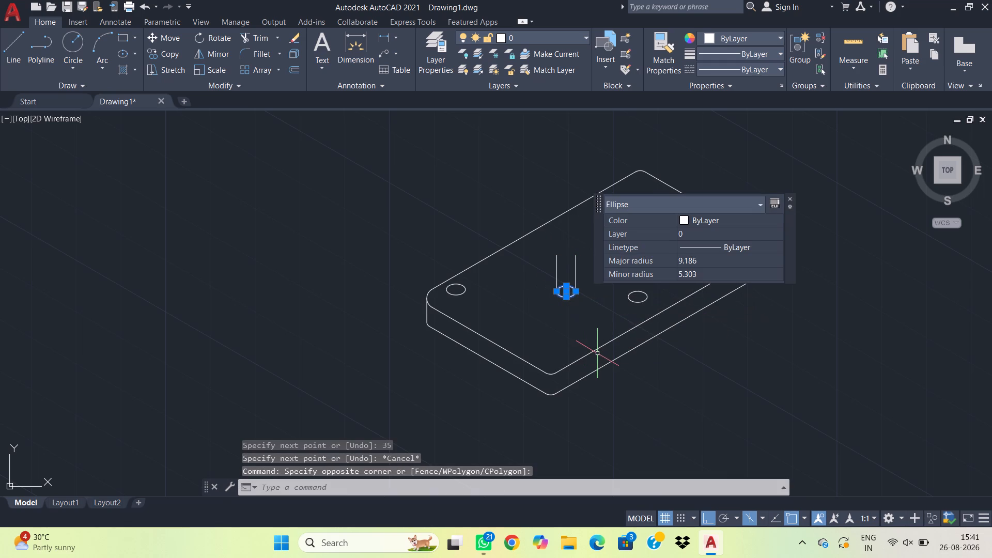
key("c")
key("o")
key("space")
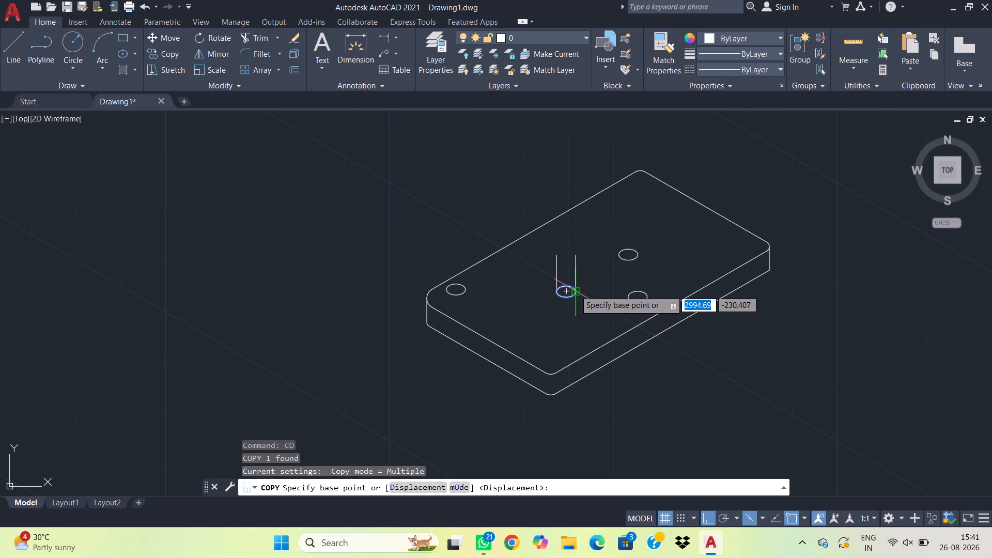
left_click(575, 290)
left_click(572, 256)
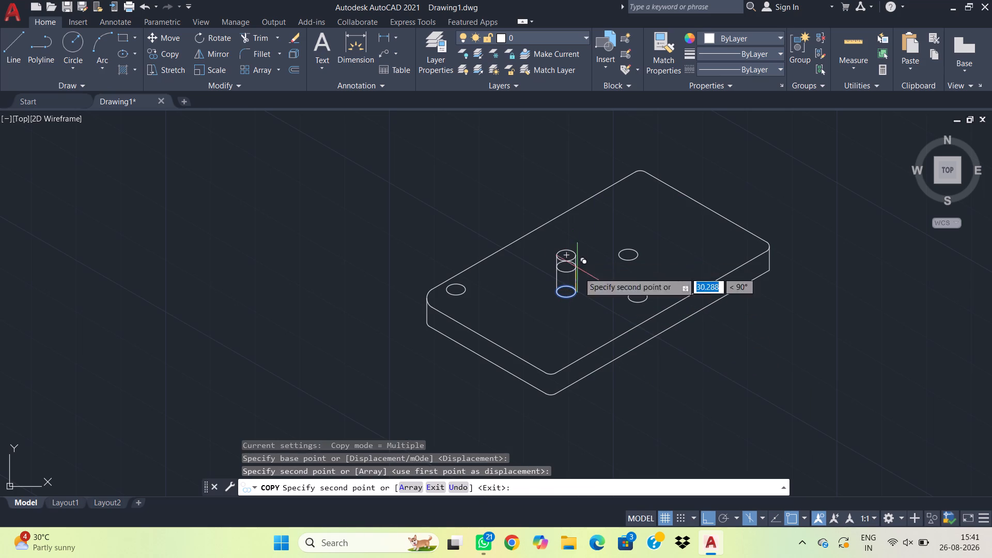
key("Escape")
Trim the hidden back arc of the cylinder's base isocircle.
type("tr")
key("space")
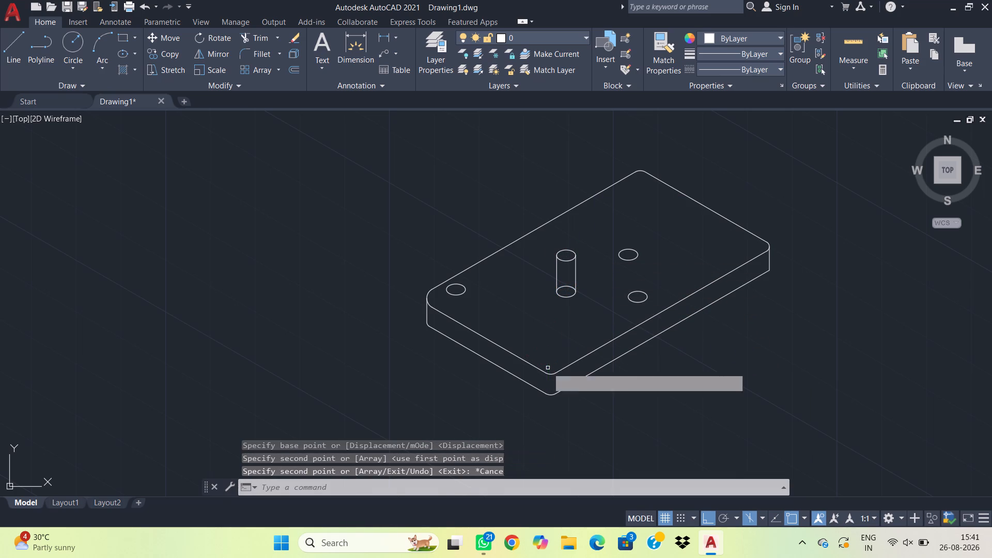
left_click(565, 288)
key("Escape")
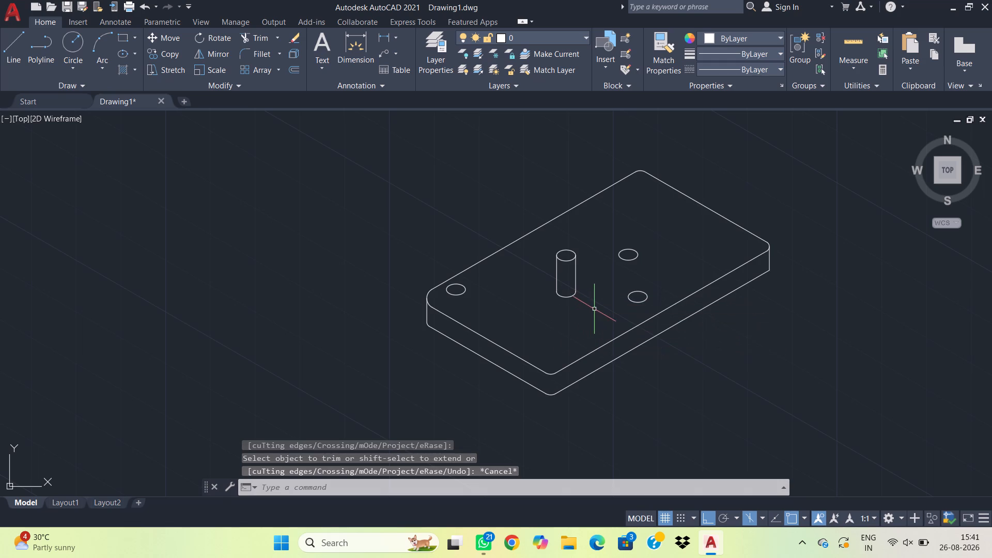
Copy the cylinder's two vertical lines and top isocircle onto the other two central isocircles, using the base's right quadrant as base point.
left_click(587, 276)
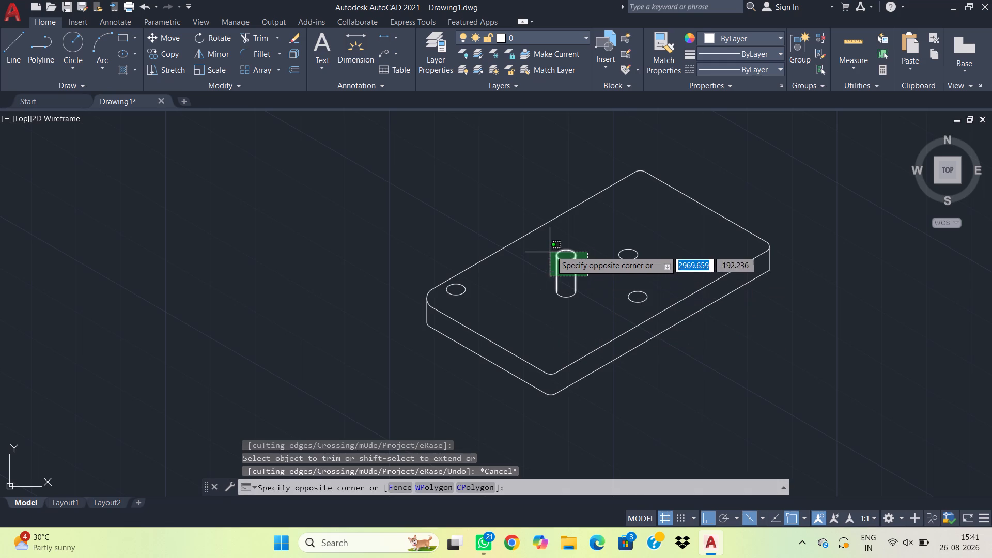
left_click(551, 249)
key("c")
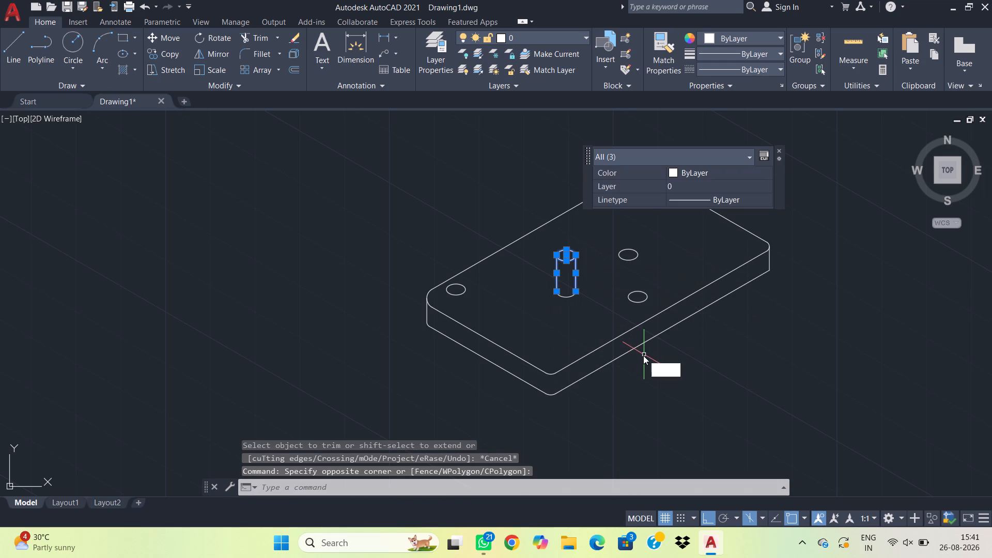
key("o")
key("space")
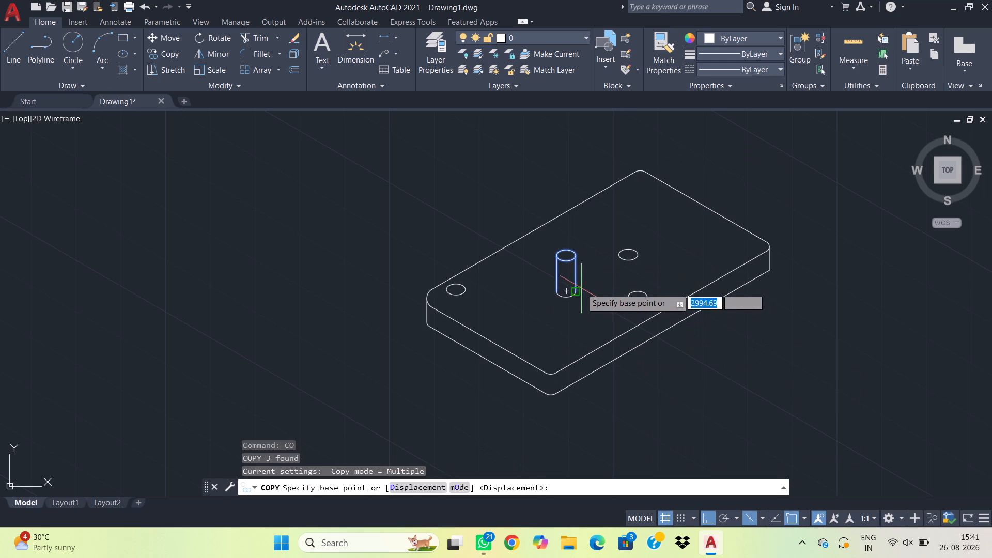
left_click(574, 288)
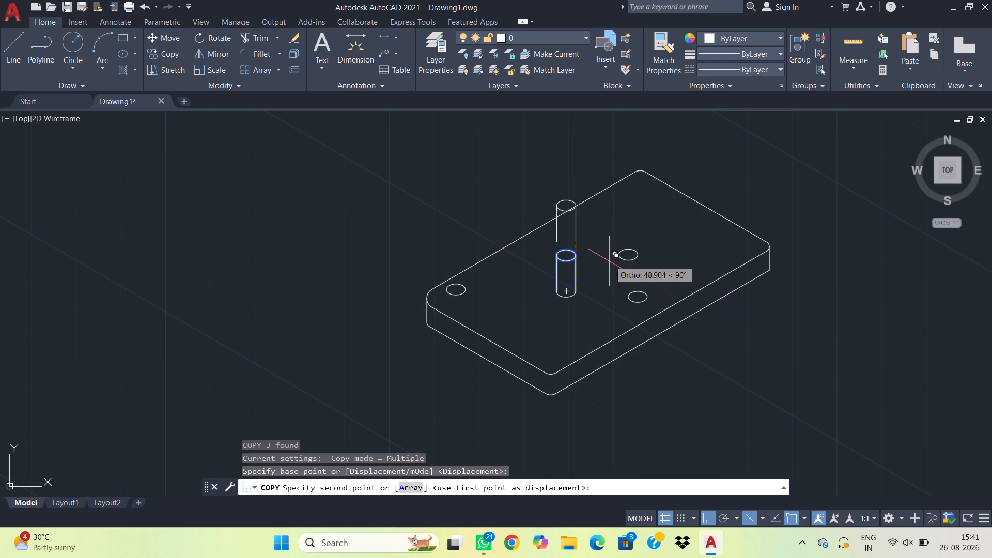
left_click(638, 256)
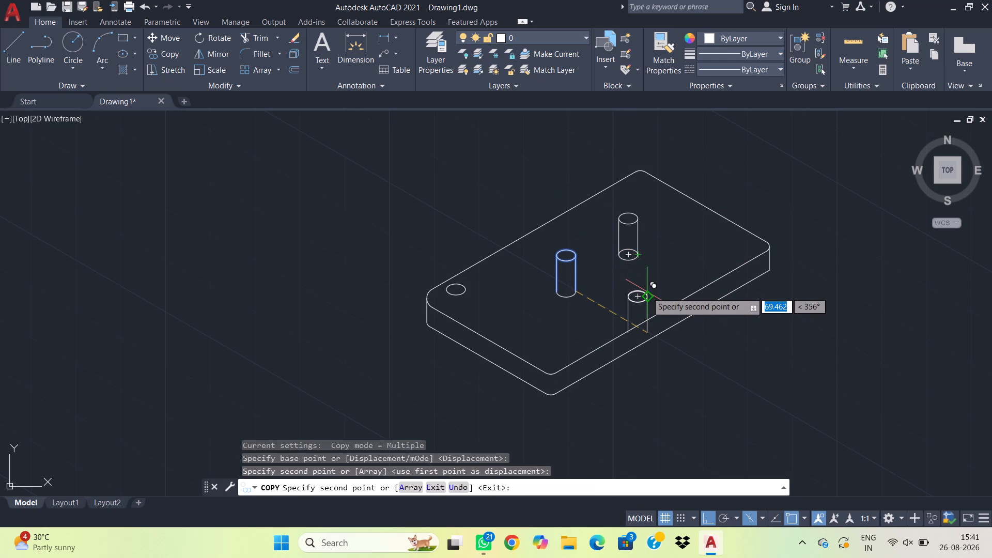
left_click(647, 295)
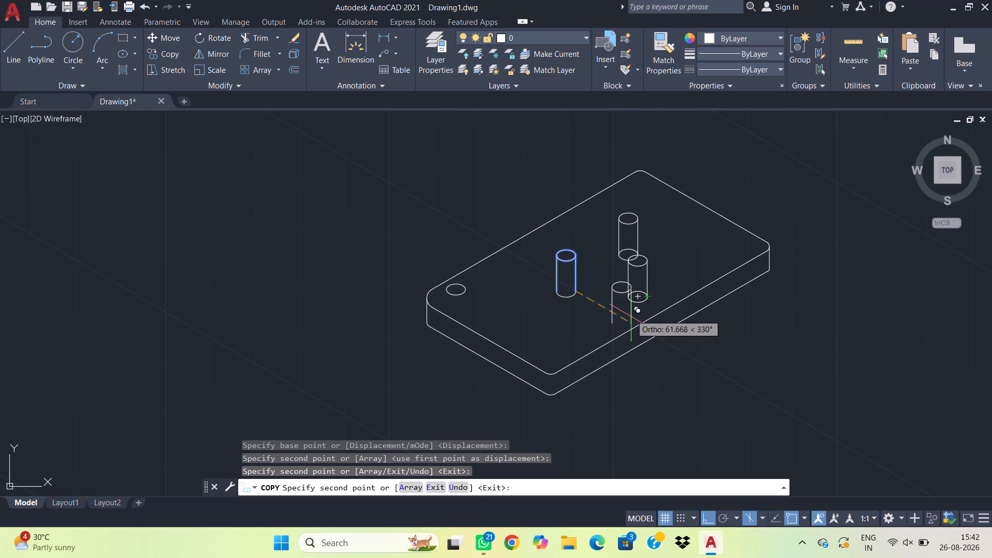
key("Escape")
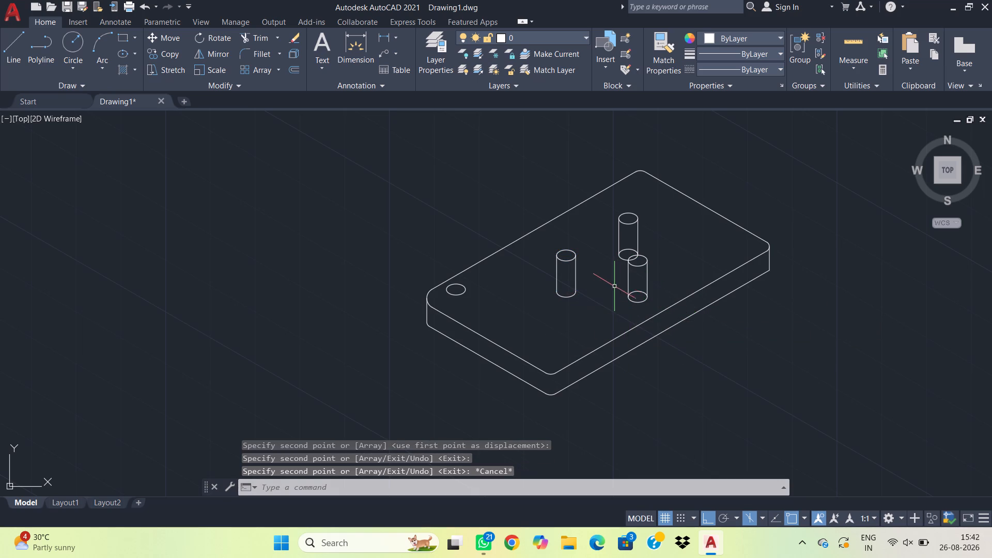
Trim the rear cylinder's hidden base arc and the part of its base overlapping the front cylinder's top.
type("tr")
key("space")
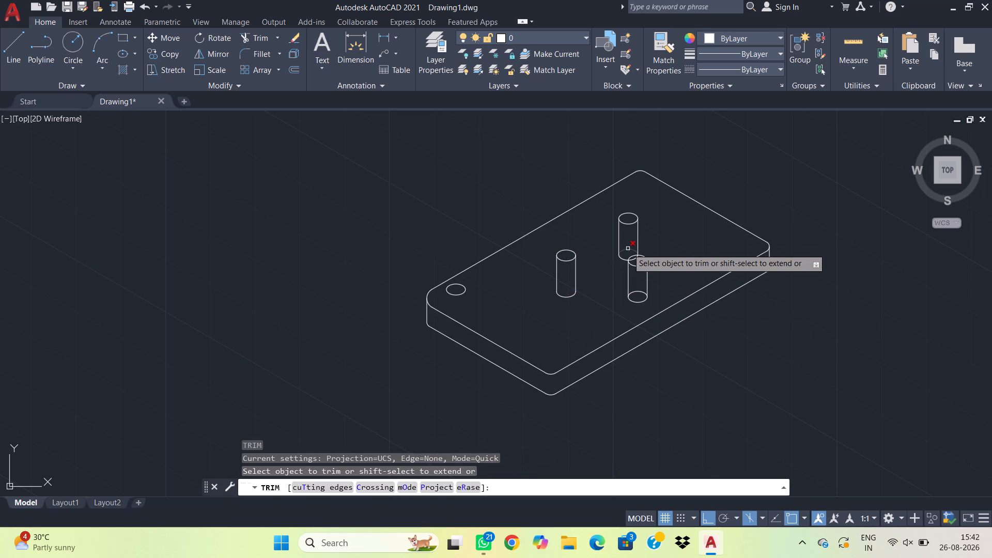
left_click(628, 249)
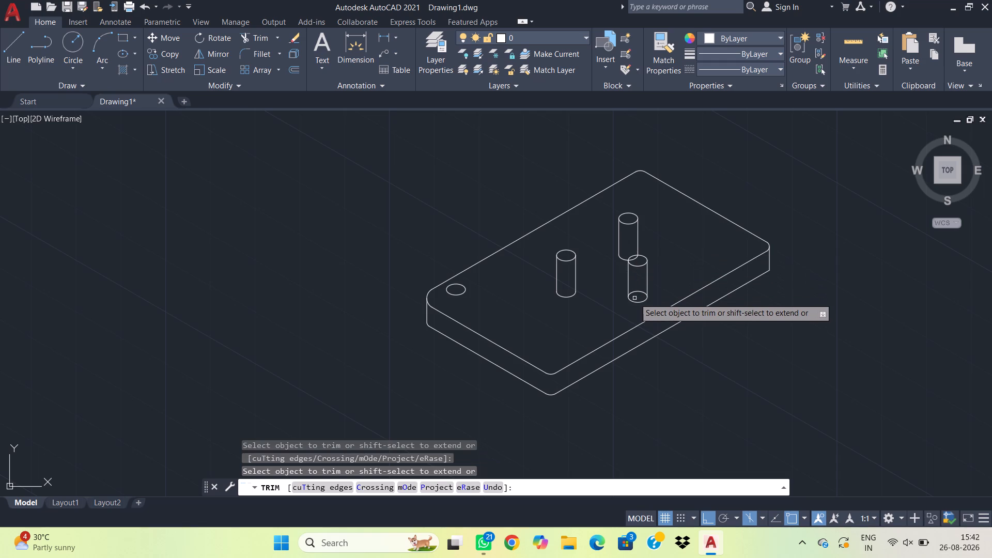
scroll(635, 255, "up", 1)
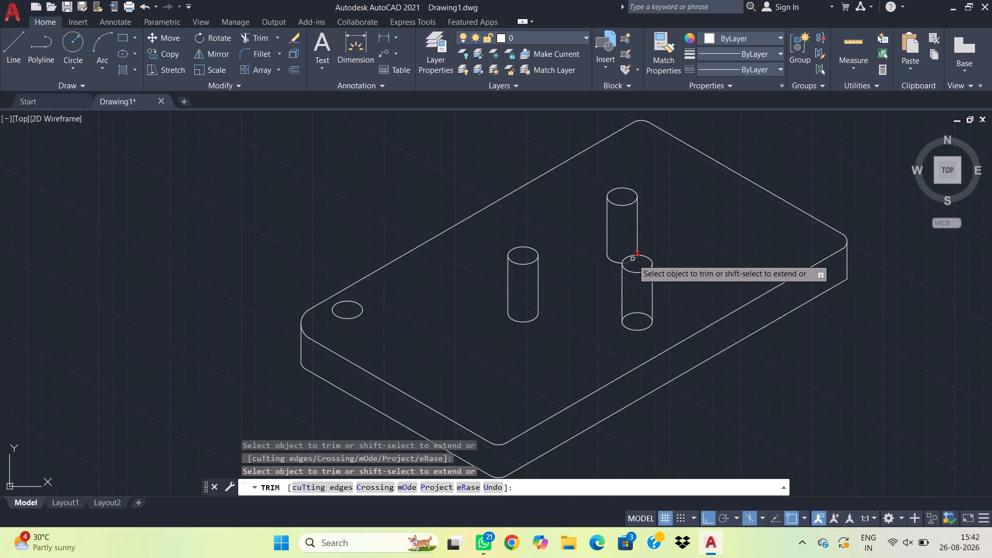
left_click(632, 259)
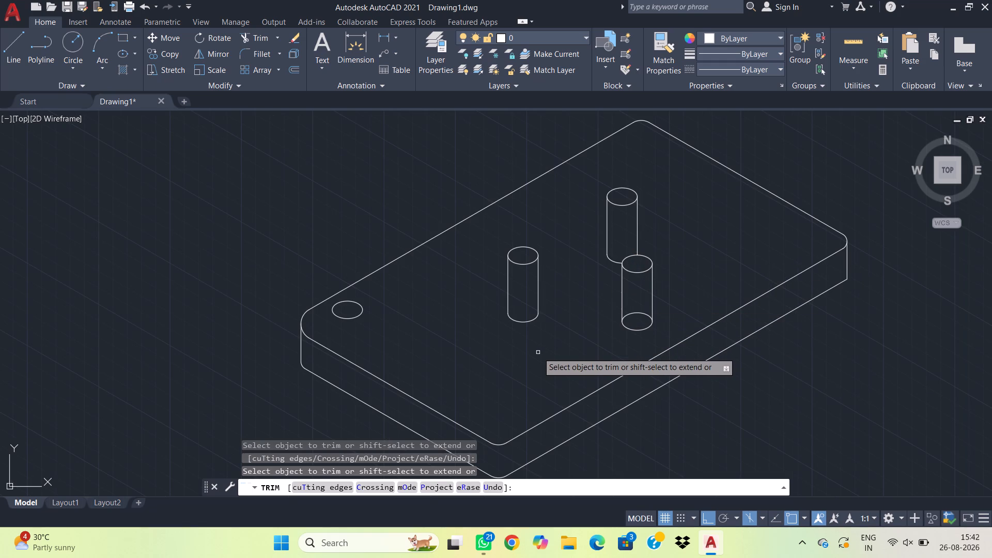
key("Escape")
key("Escape")
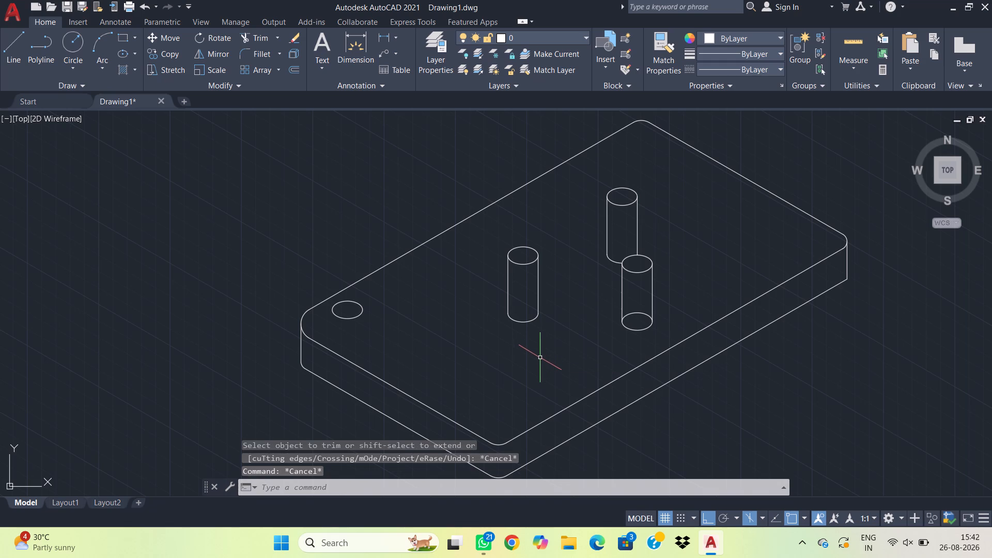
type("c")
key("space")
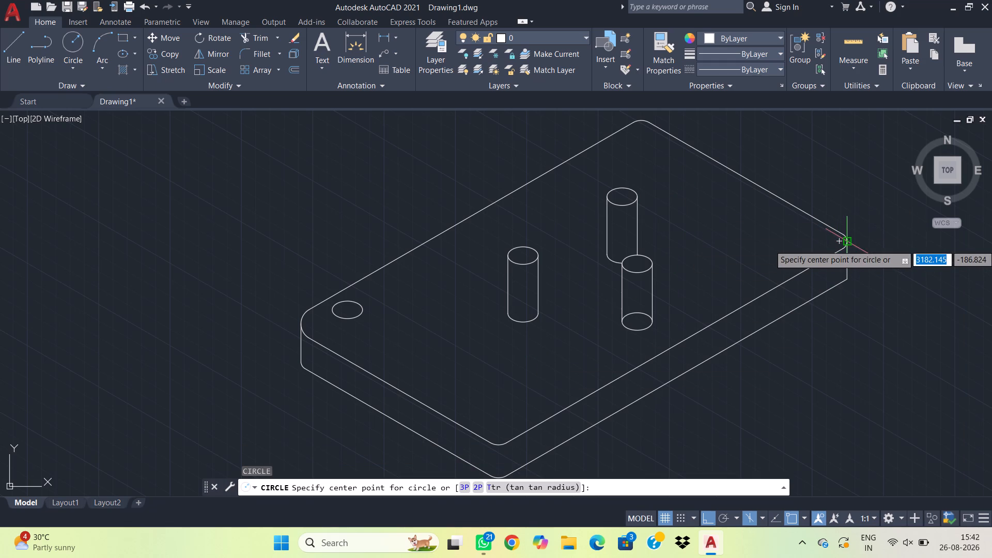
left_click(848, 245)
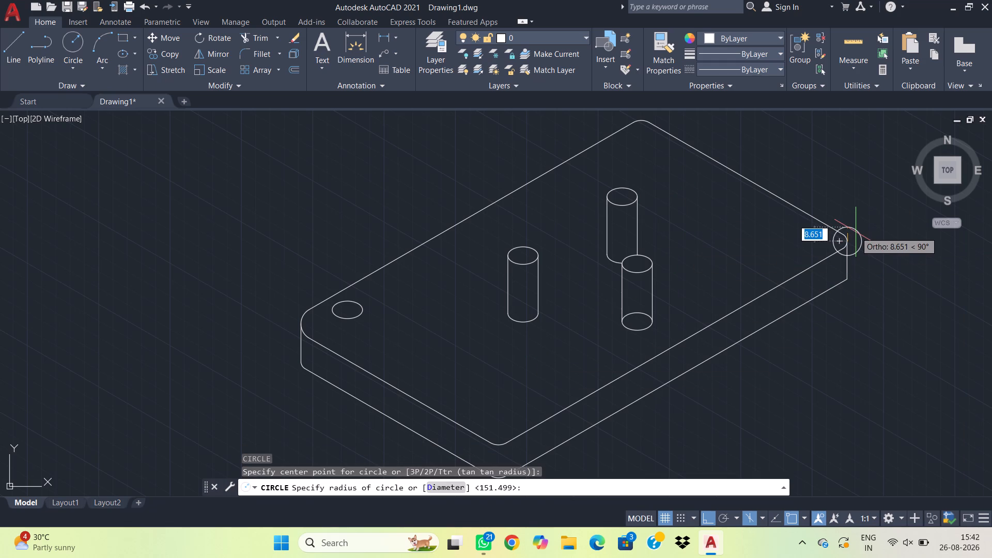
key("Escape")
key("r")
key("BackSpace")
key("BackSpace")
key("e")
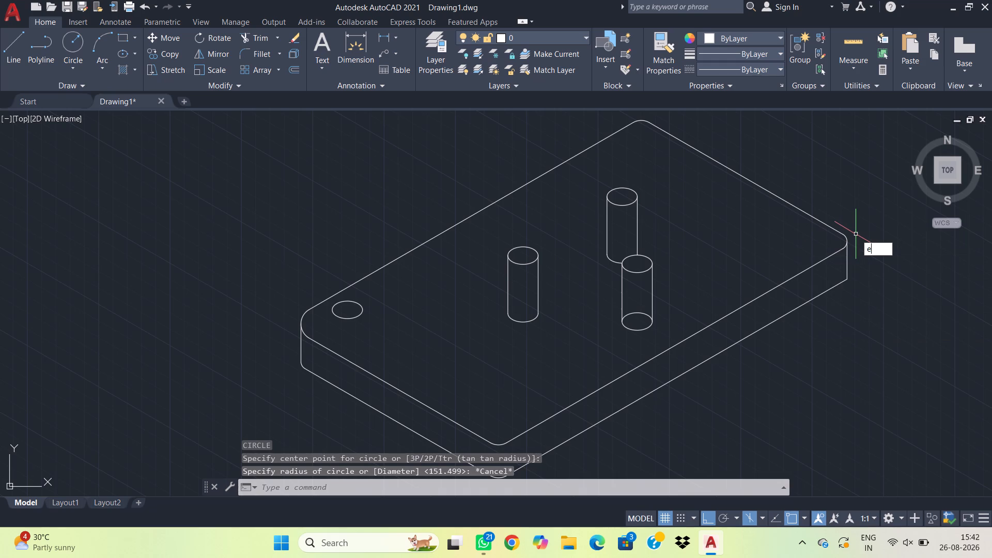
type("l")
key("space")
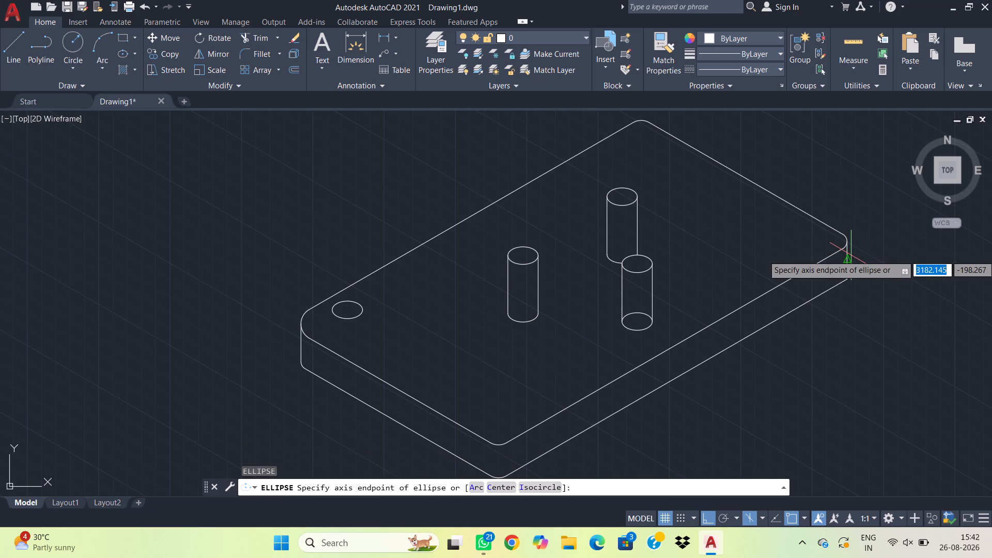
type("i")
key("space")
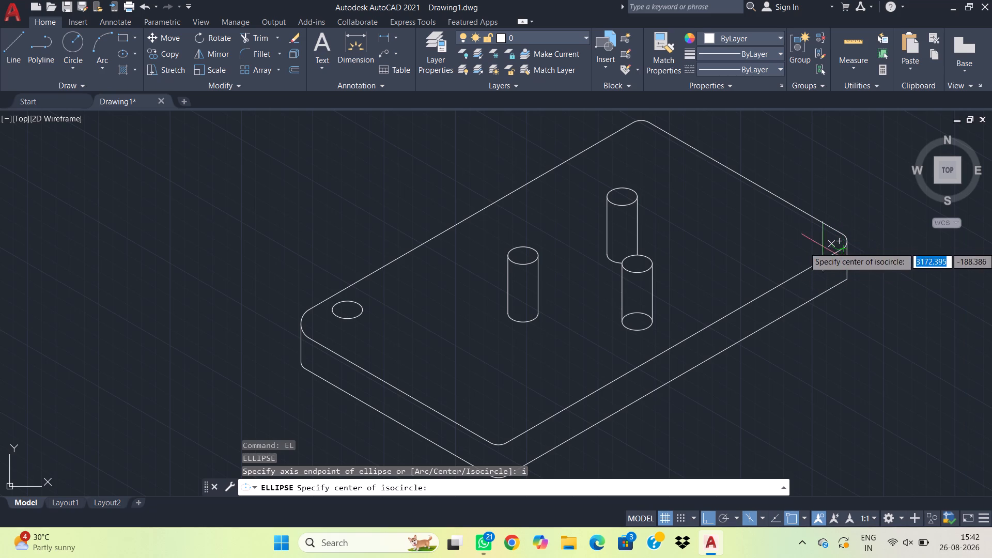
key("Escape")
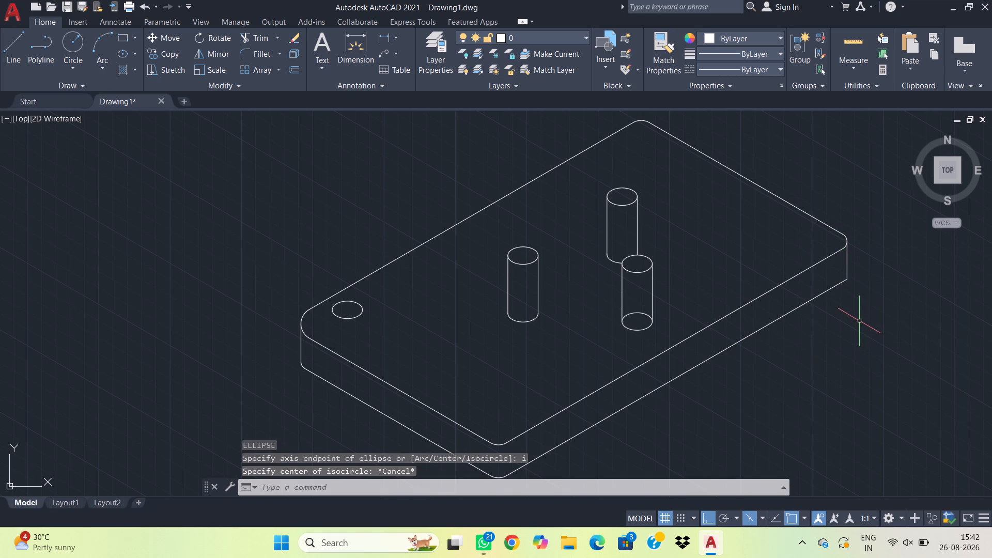
Trim away the plate's long front edges, far short top edge, and the arc and vertical edge at their shared corner.
type("tr")
key("space")
left_click_drag(833, 323, 843, 252)
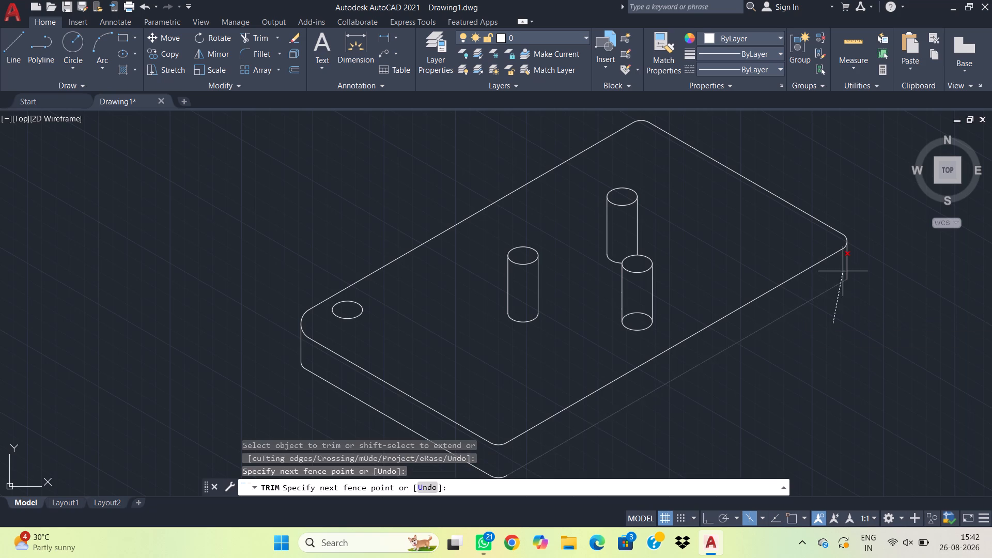
left_click_drag(843, 252, 849, 190)
left_click_drag(865, 258, 843, 256)
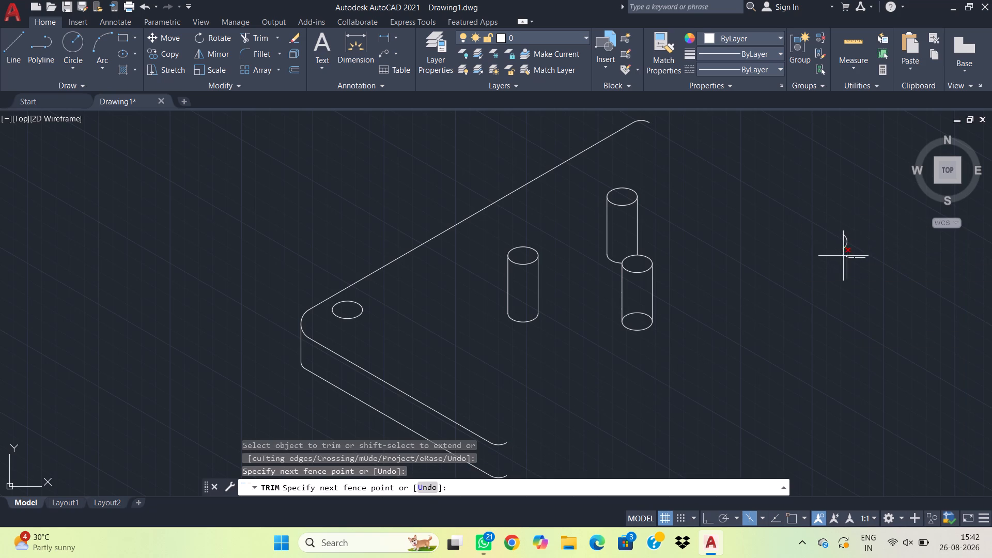
left_click_drag(843, 256, 842, 245)
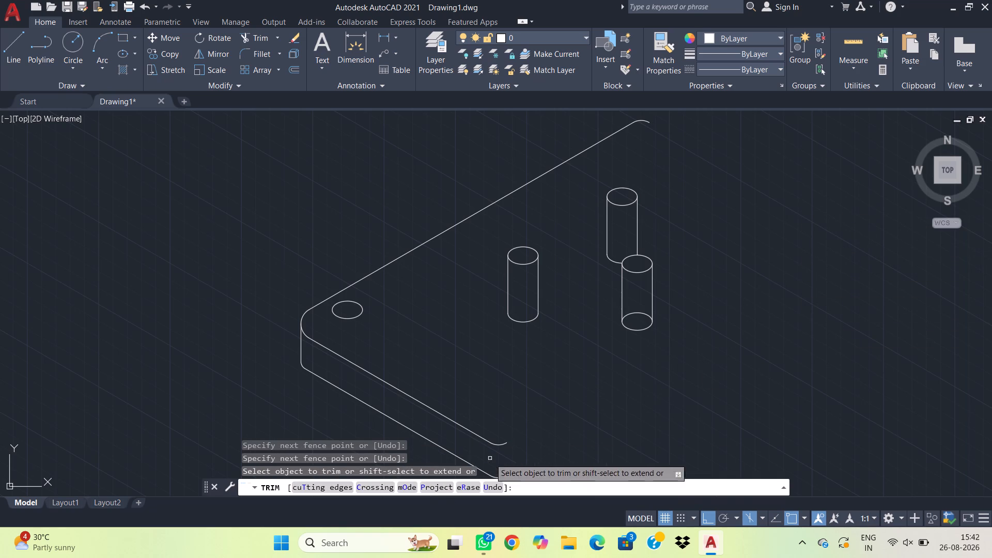
Trim away the plate's front corner arcs, near short edges and near-left rounded corner, leaving the long back top edge.
middle_click_drag(530, 440, 540, 370)
left_click_drag(512, 363, 510, 395)
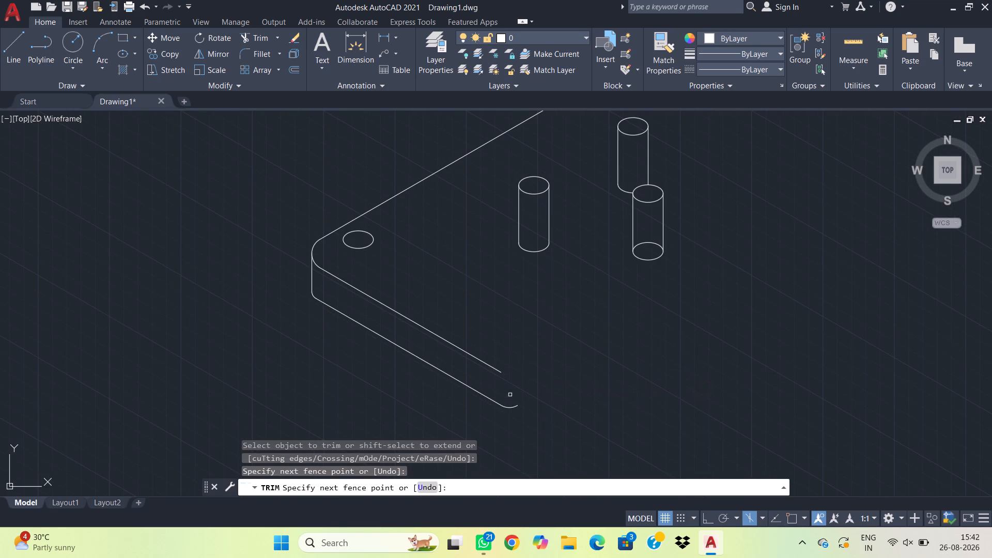
left_click_drag(508, 422, 523, 382)
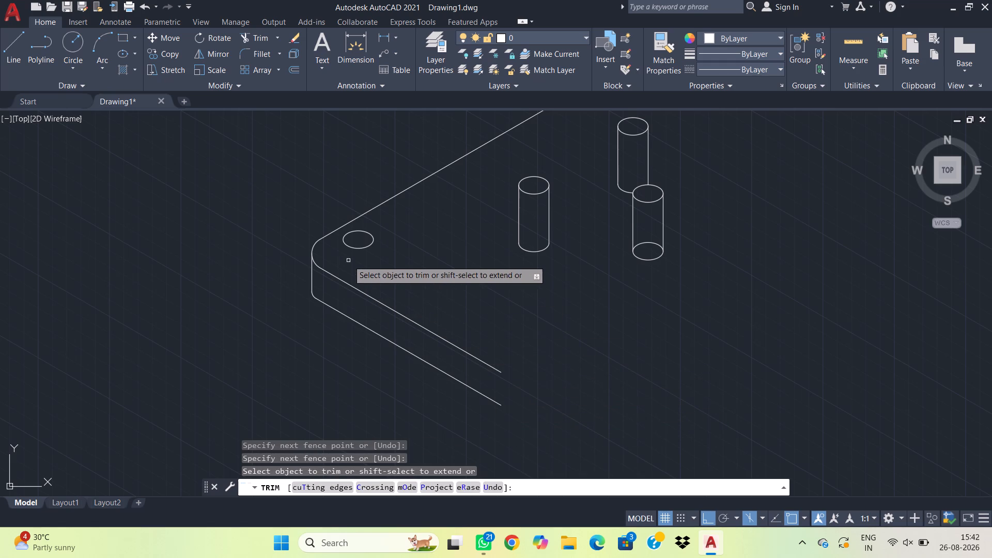
left_click_drag(316, 255, 328, 274)
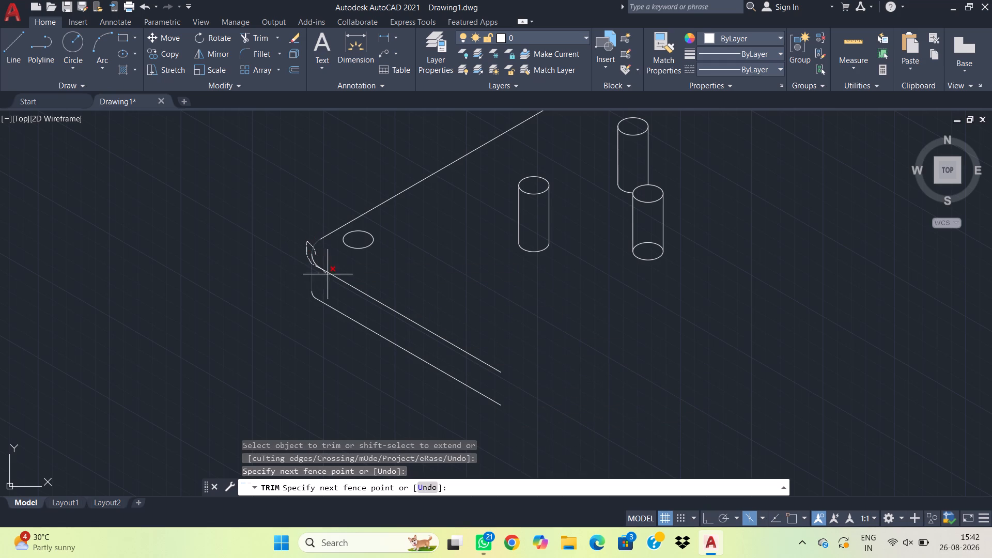
left_click_drag(328, 274, 351, 305)
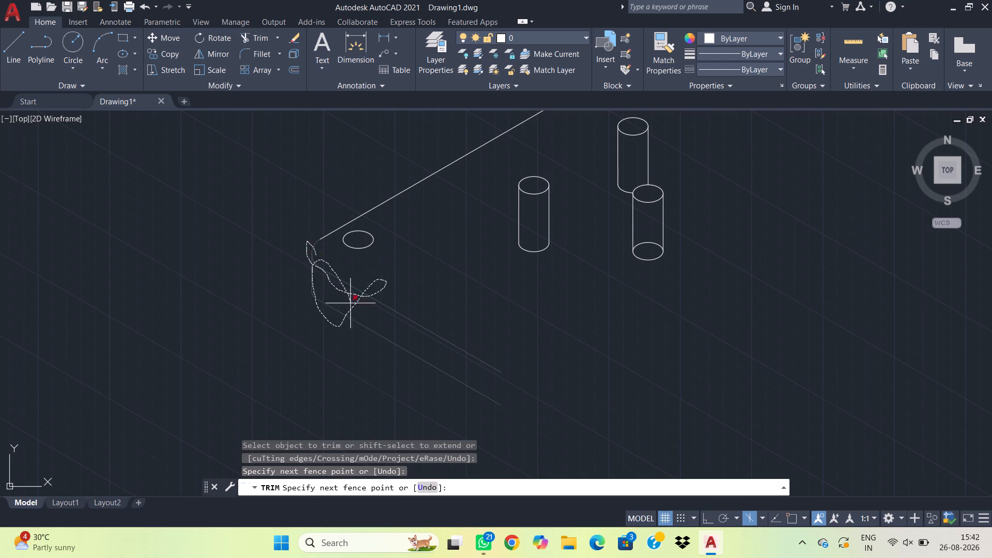
left_click_drag(351, 305, 412, 352)
key("Escape")
Draw a 125 line on the top isoplane from the midpoint of the plate's long back edge toward the left corner.
scroll(482, 319, "down", 2)
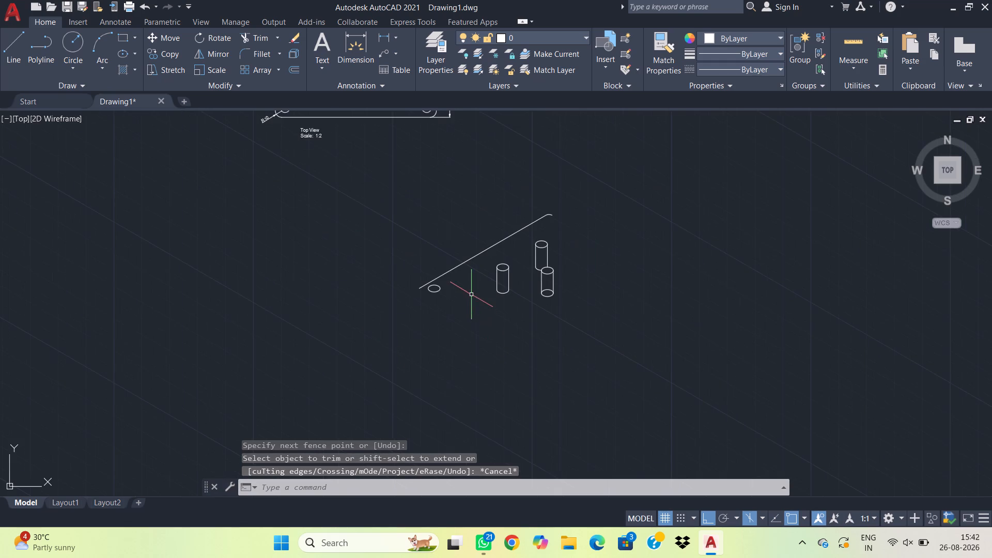
middle_click_drag(471, 295, 476, 360)
key("l")
key("space")
scroll(479, 305, "up", 1)
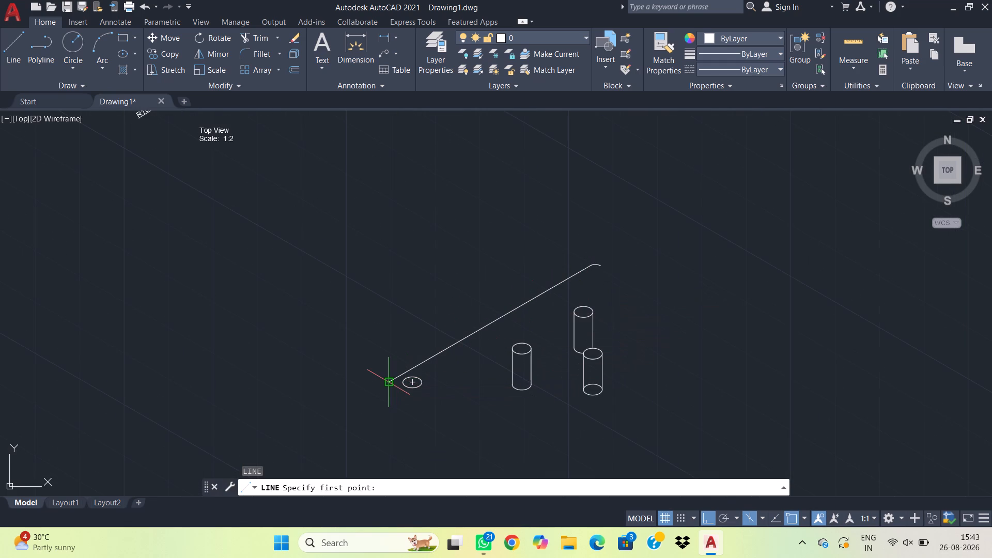
left_click(490, 324)
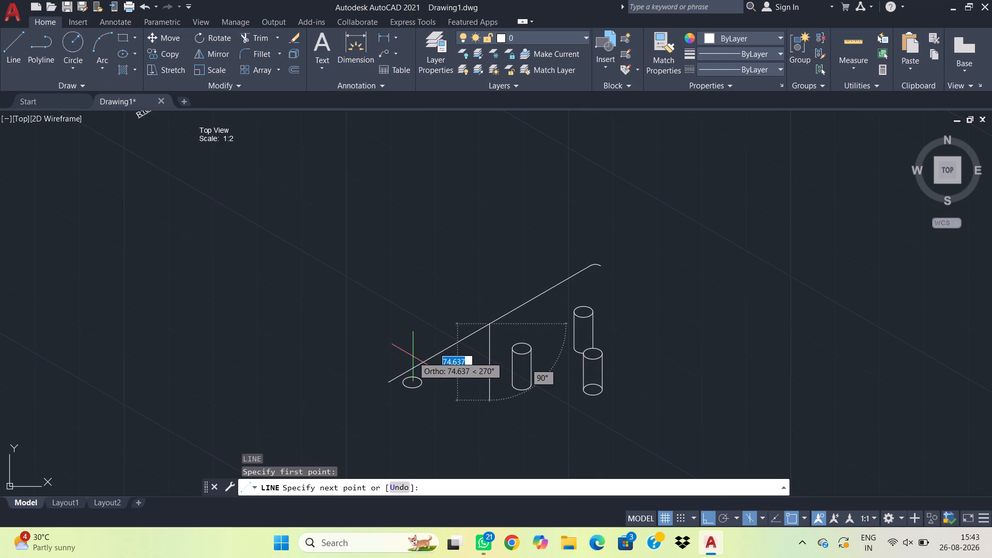
key("F5")
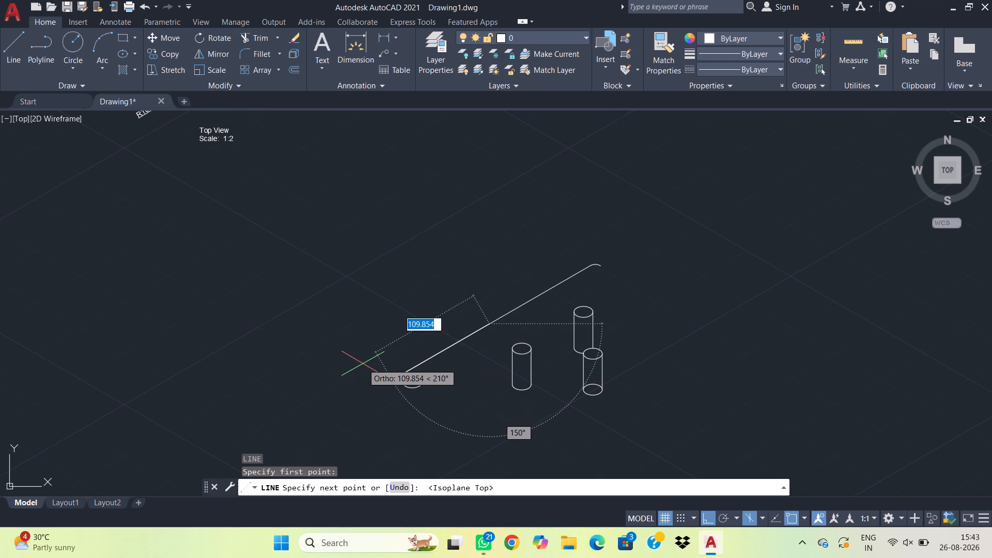
middle_click_drag(363, 364, 398, 288)
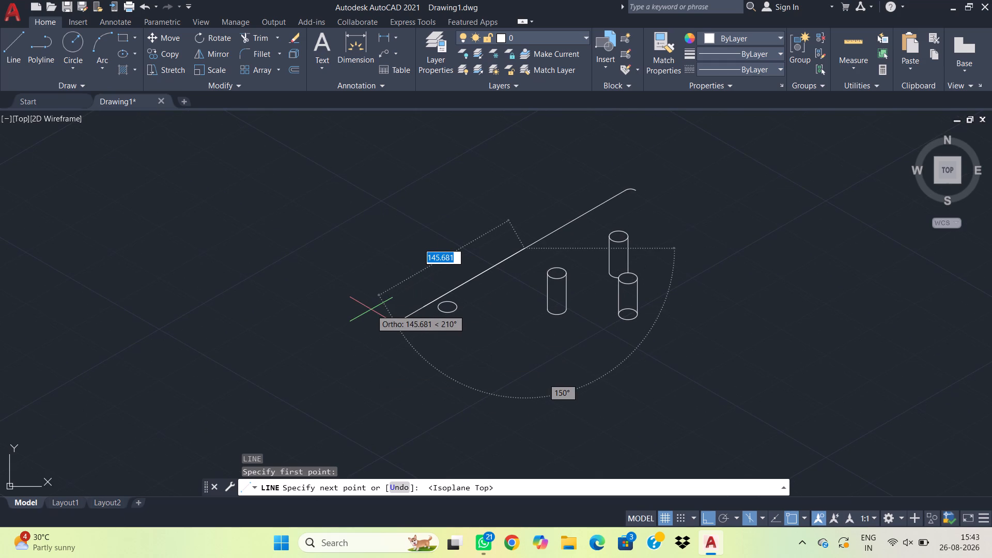
type("125")
key("Return")
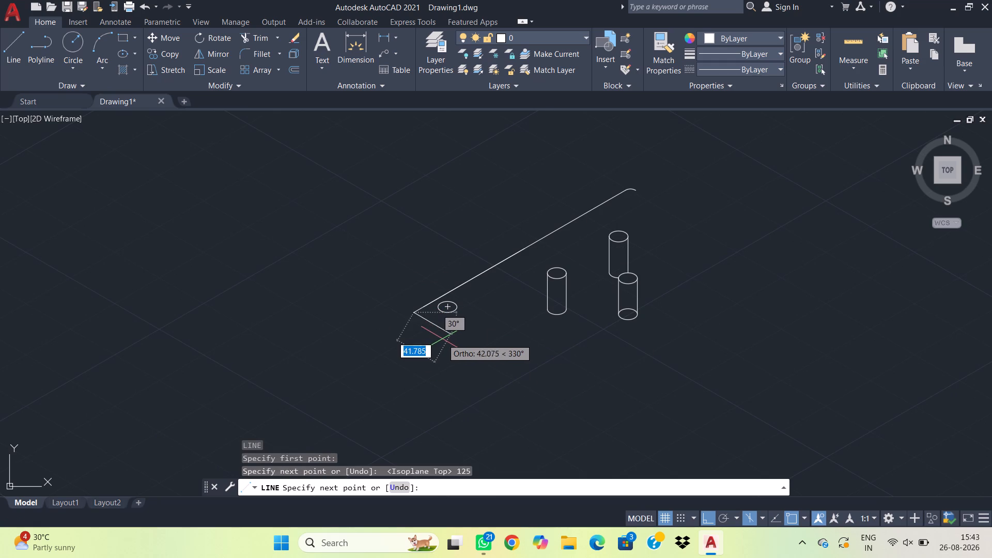
key("Escape")
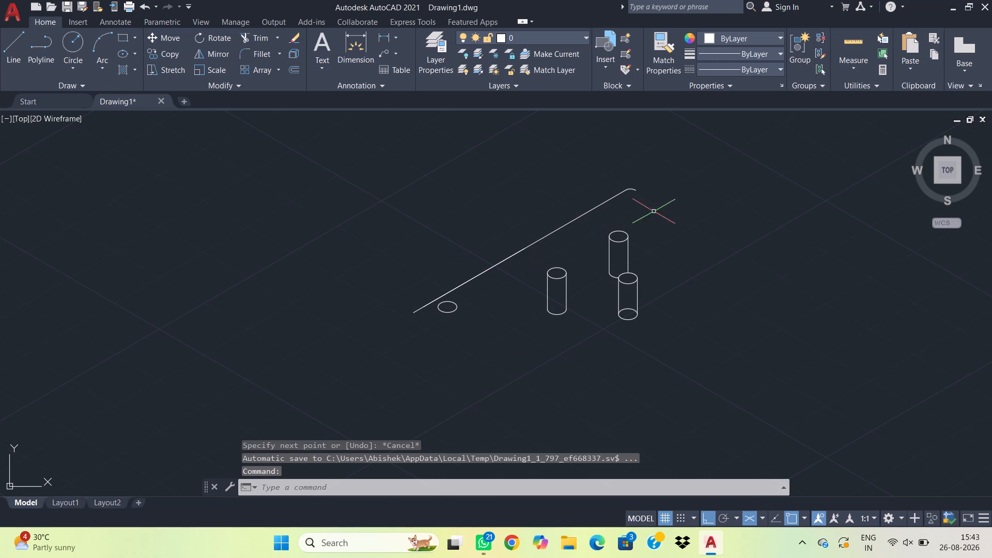
Delete the old long back edge and the rounded-corner arc at its far end.
left_click(655, 211)
left_click(605, 183)
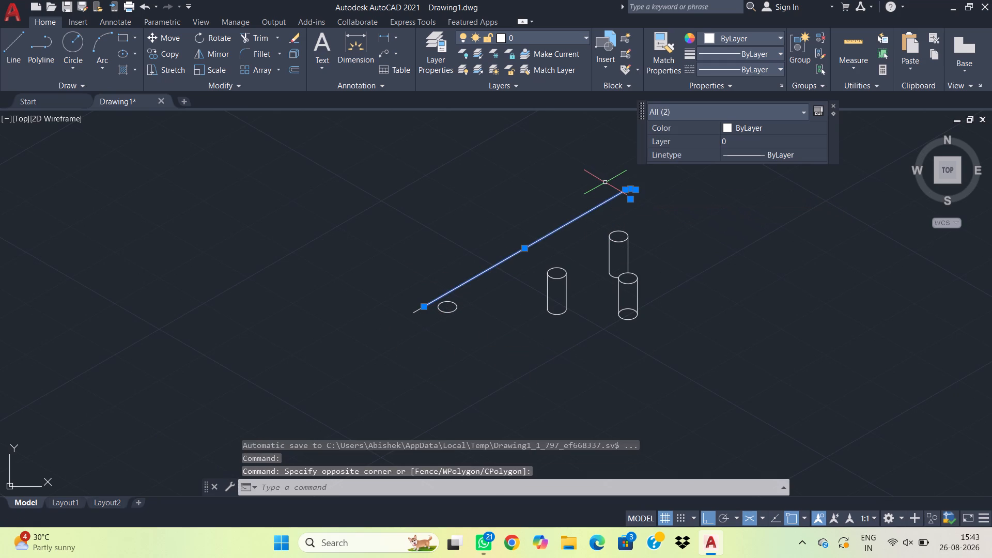
key("Delete")
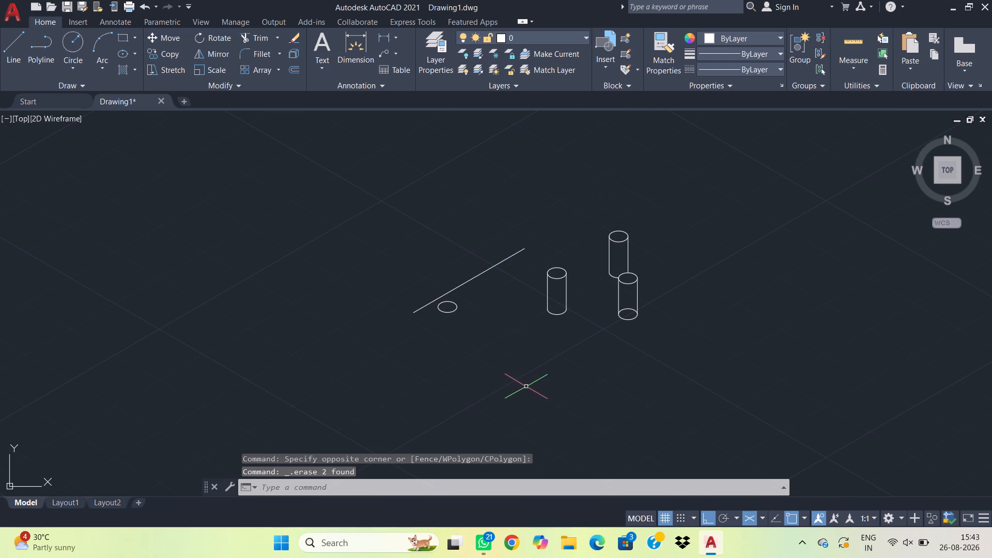
Complete the sharp-cornered 250 x 150 plate outline from the 125 line's inner end with segments of 125, 150, 250 and 150.
type("l")
key("space")
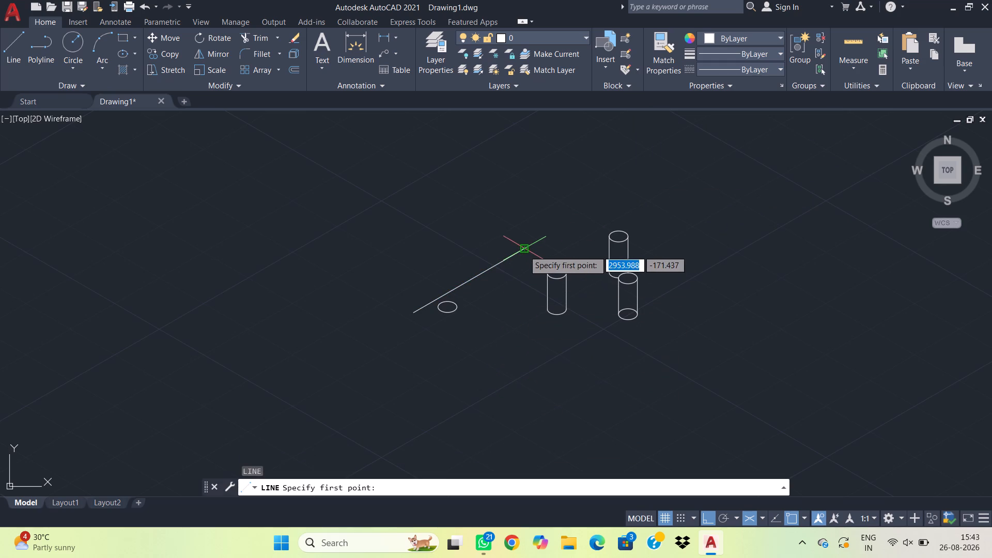
left_click(524, 251)
type("125")
key("Return")
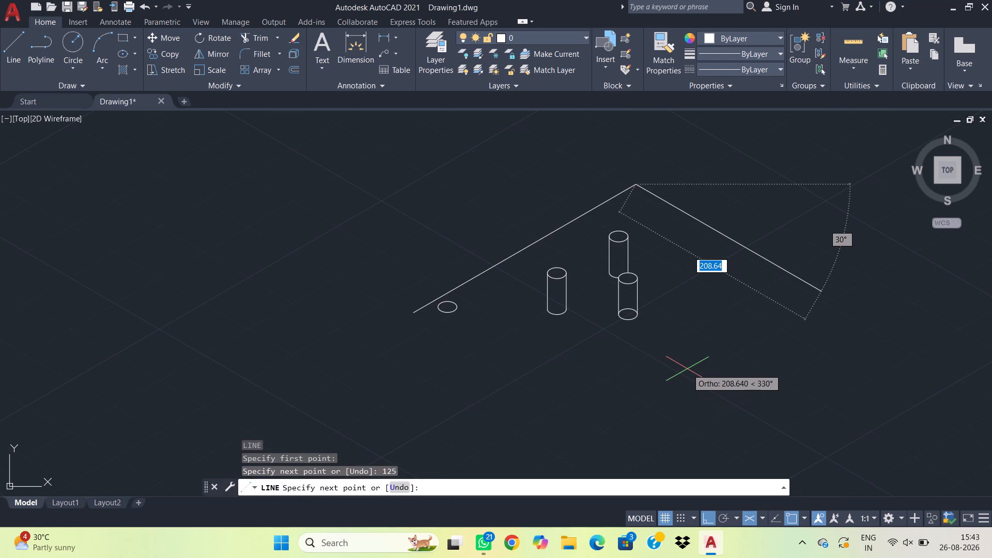
type("150")
key("Return")
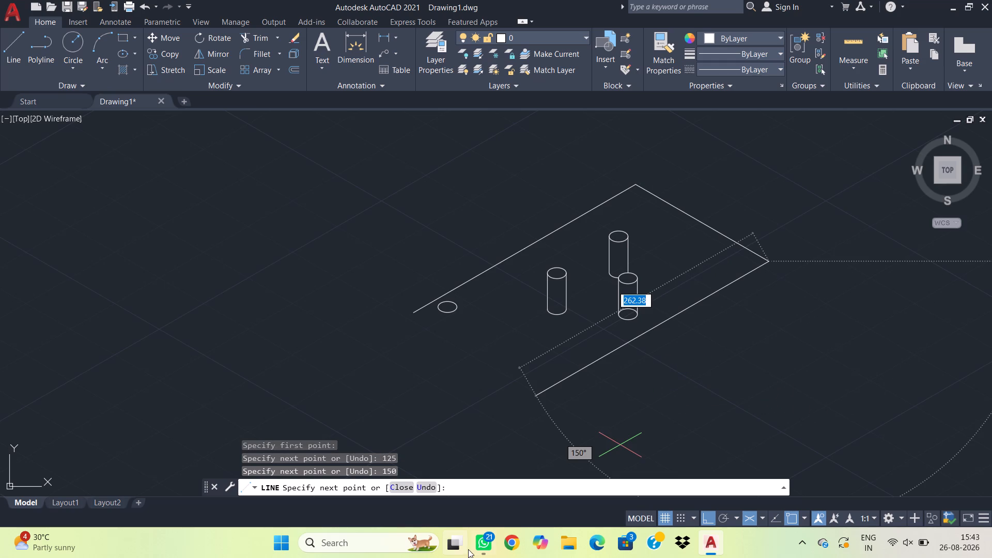
type("250")
key("Return")
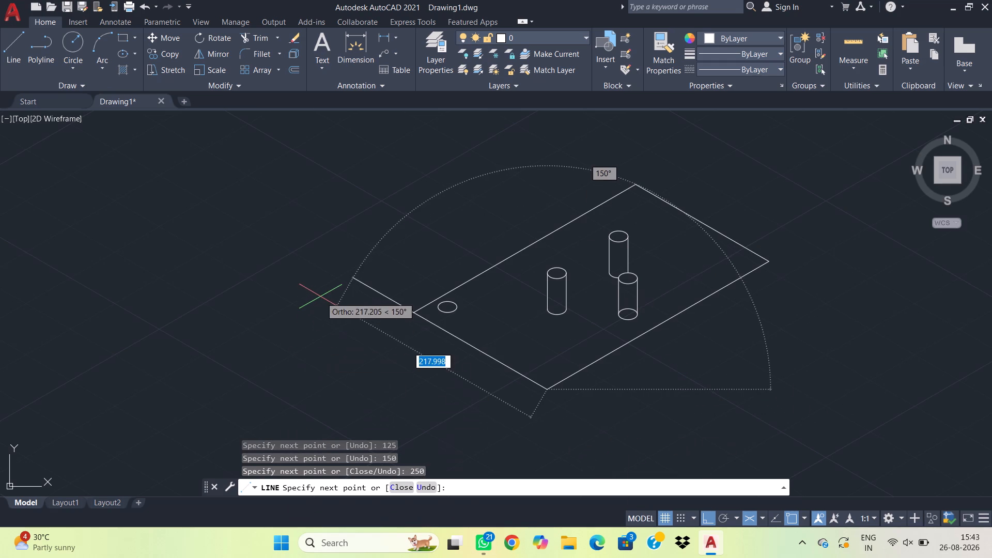
type("150")
key("Return")
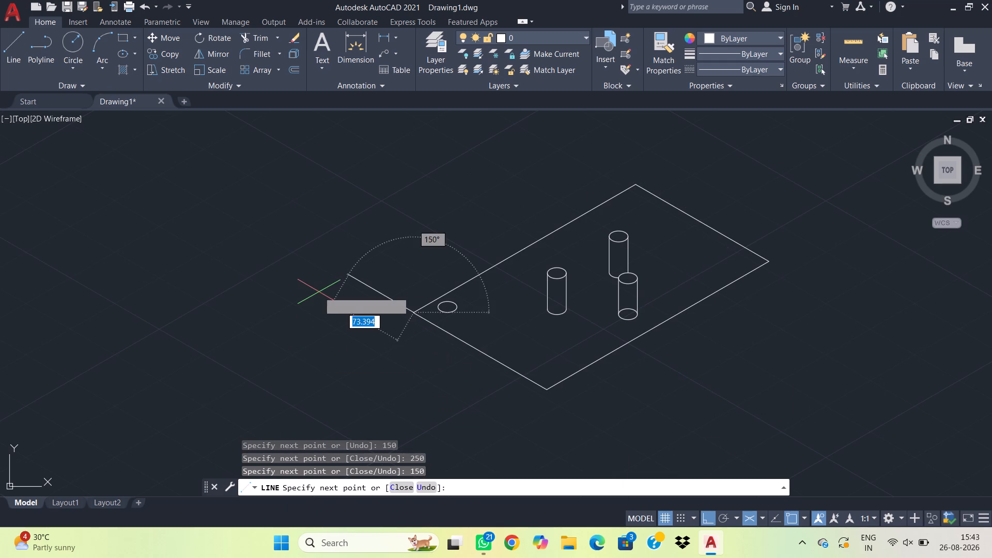
key("Escape")
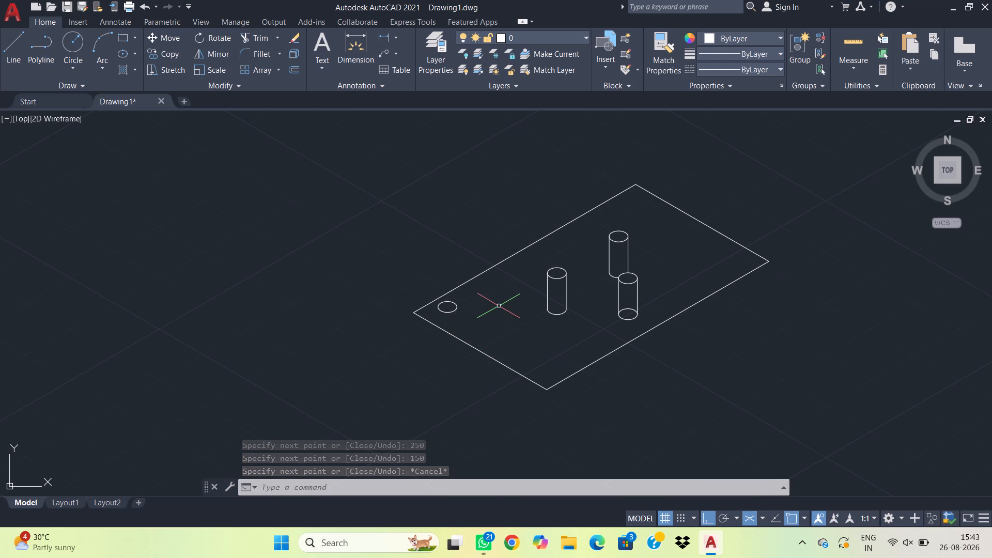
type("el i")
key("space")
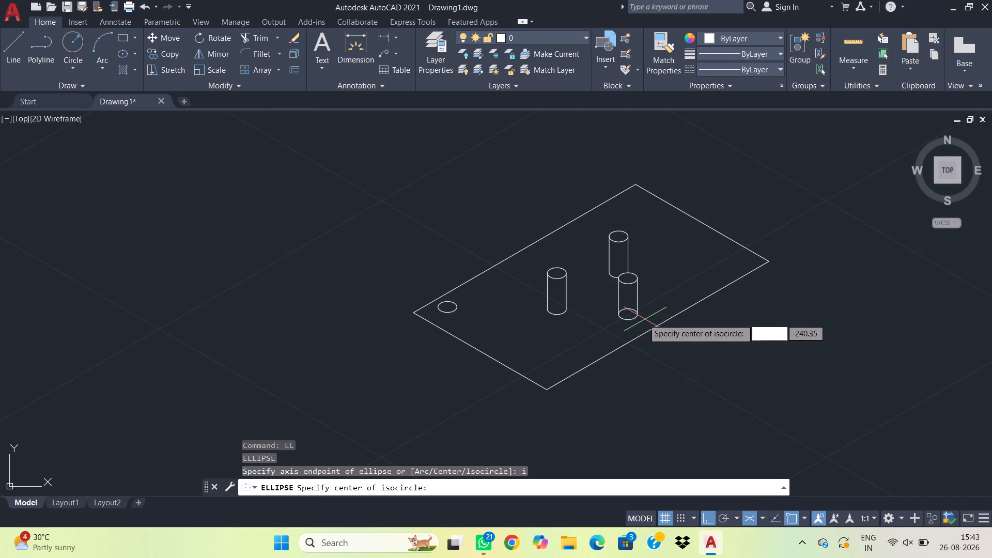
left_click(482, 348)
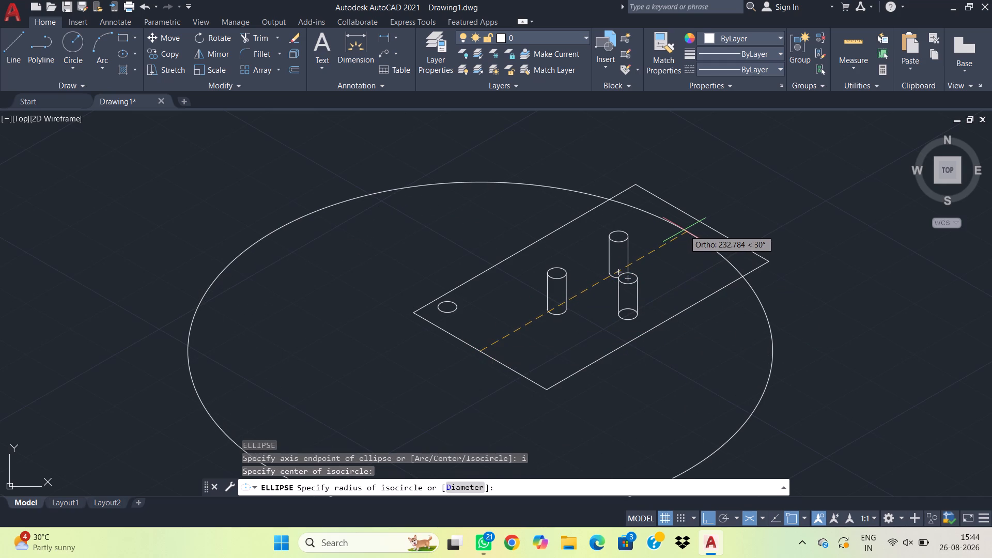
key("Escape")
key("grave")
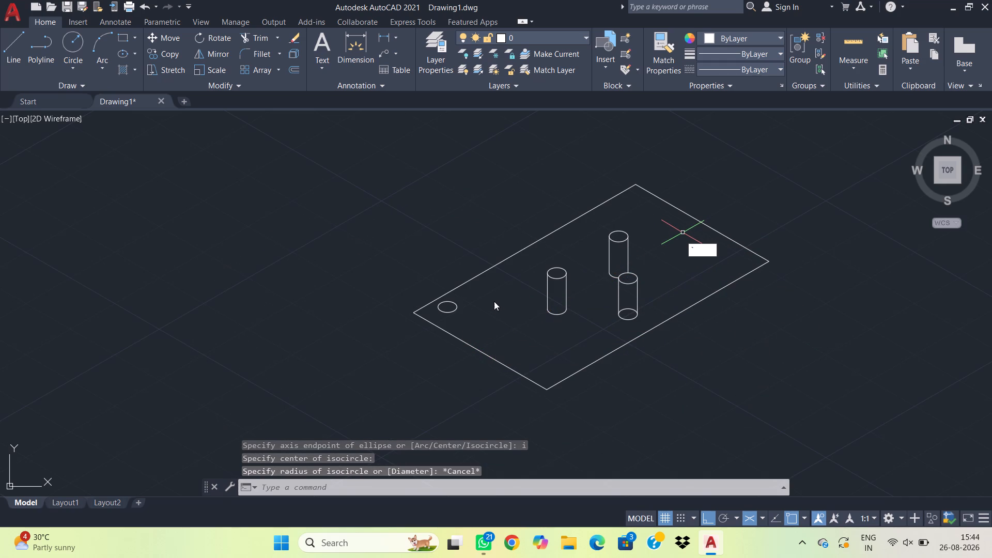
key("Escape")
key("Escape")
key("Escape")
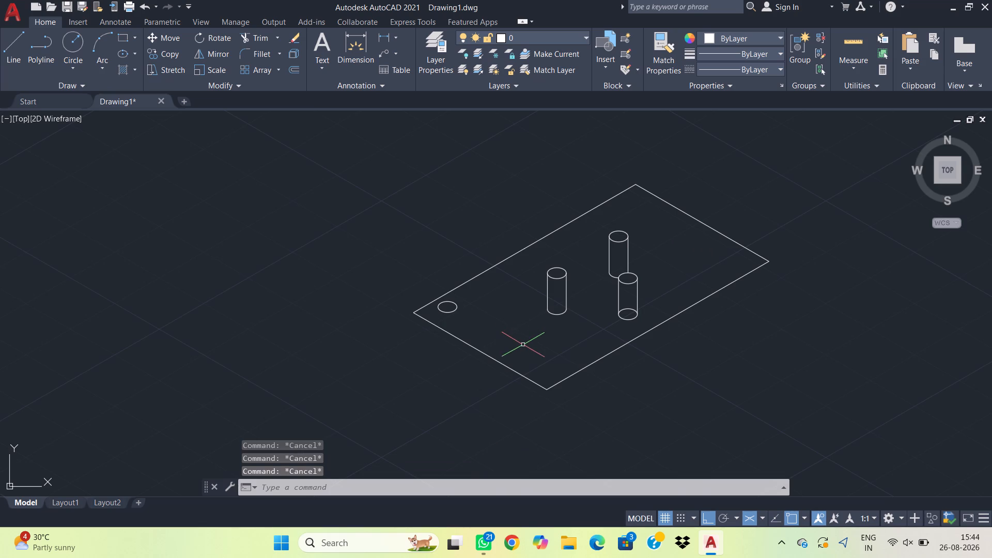
Draw a 15-diameter isocircle centred on the left corner of the plate outline.
type("el i")
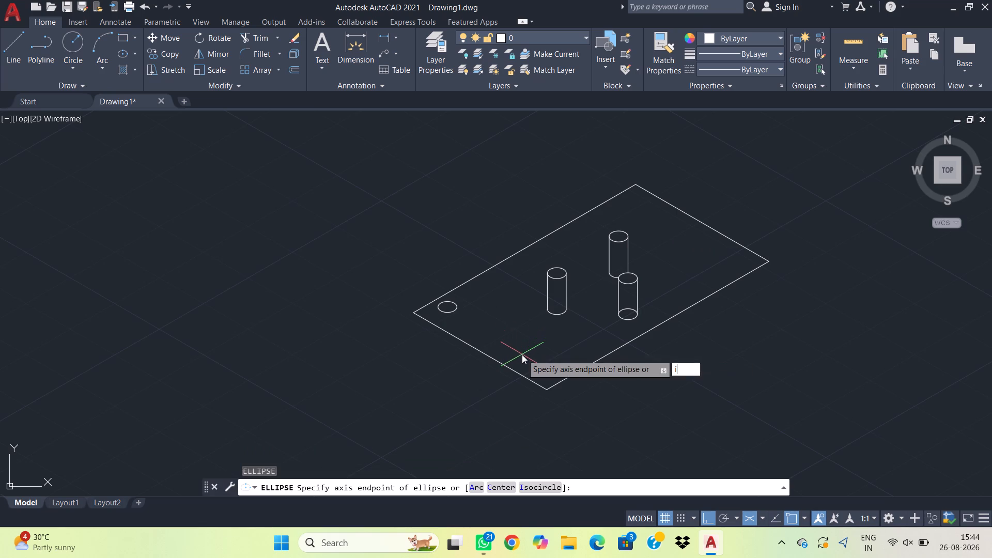
key("space")
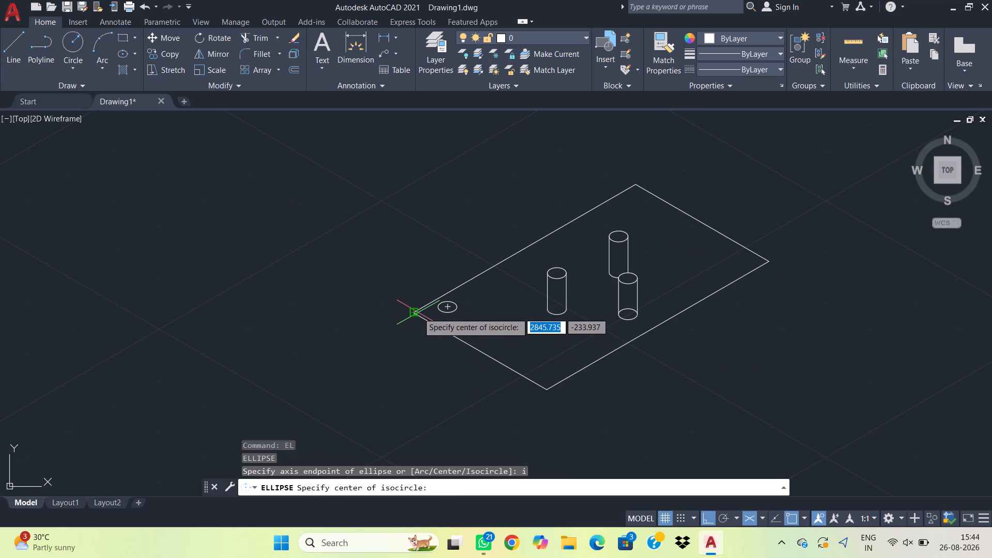
left_click(416, 313)
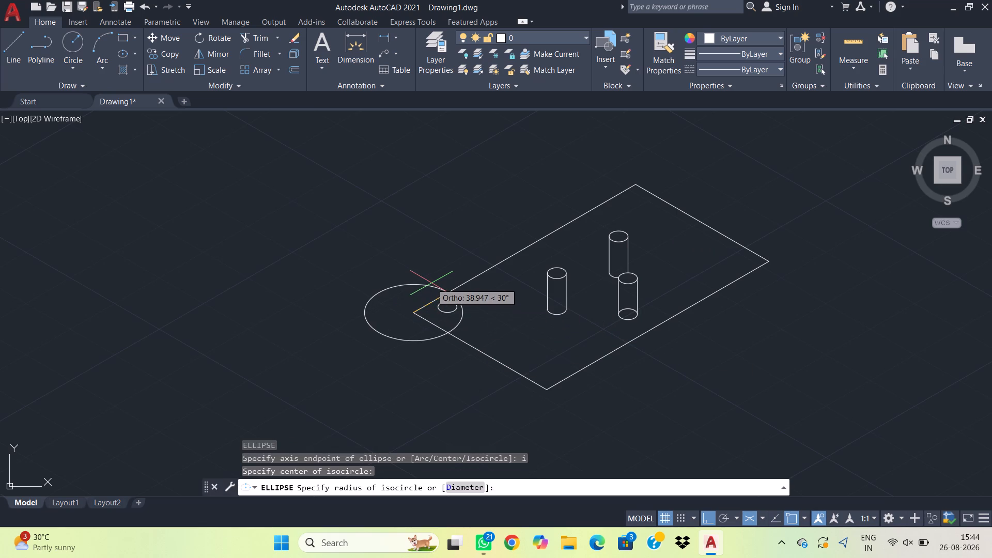
type("d 15")
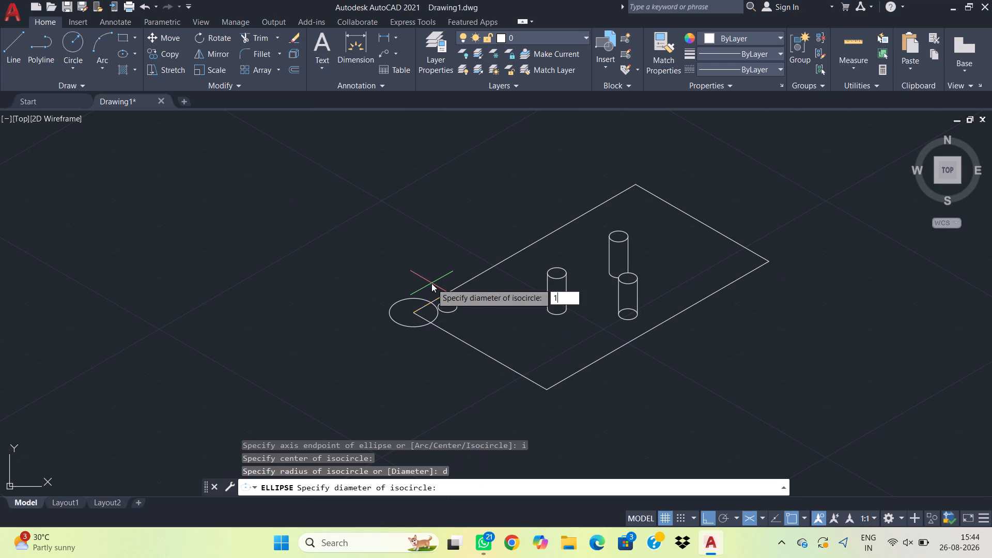
key("Return")
Delete the old isocircle lying inside the plate's left corner.
left_click_drag(471, 322, 460, 314)
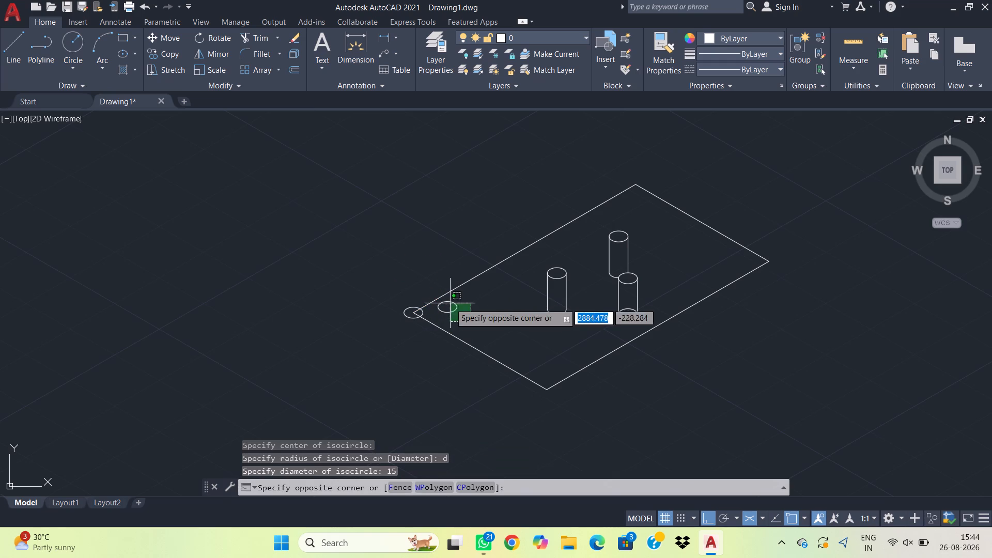
left_click(448, 307)
key("Delete")
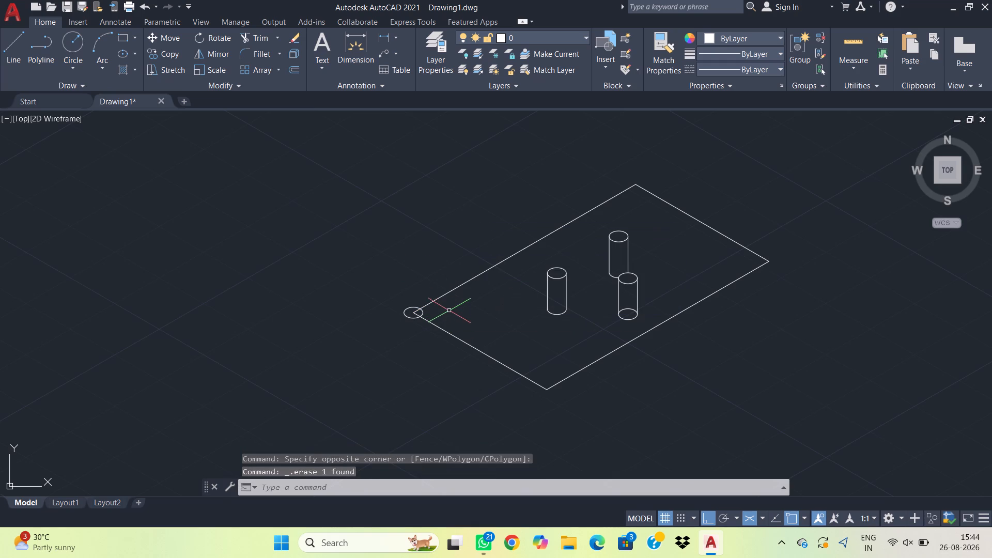
Move the isocircle from the plate's left corner 15 along the long back edge.
left_click(414, 328)
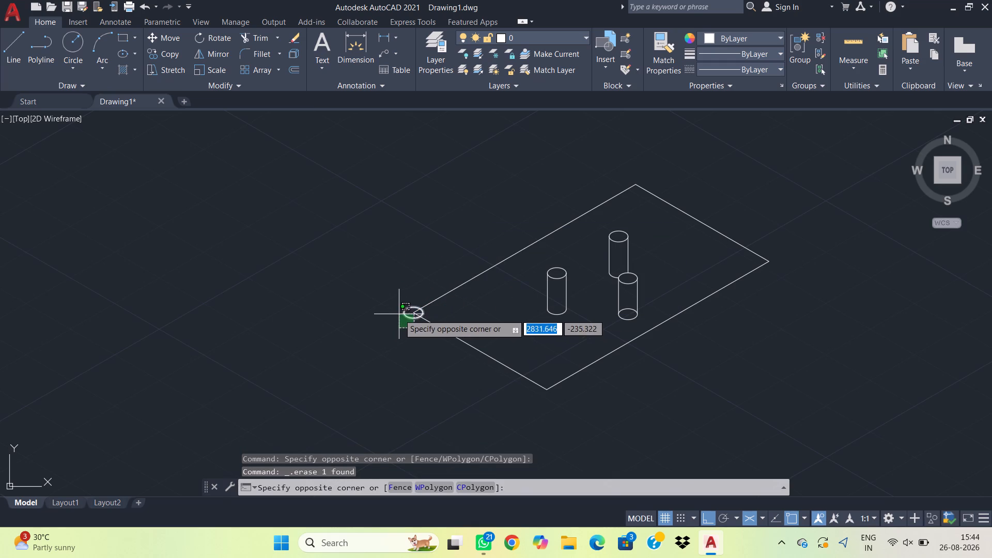
left_click(399, 314)
key("m")
key("space")
left_click(412, 311)
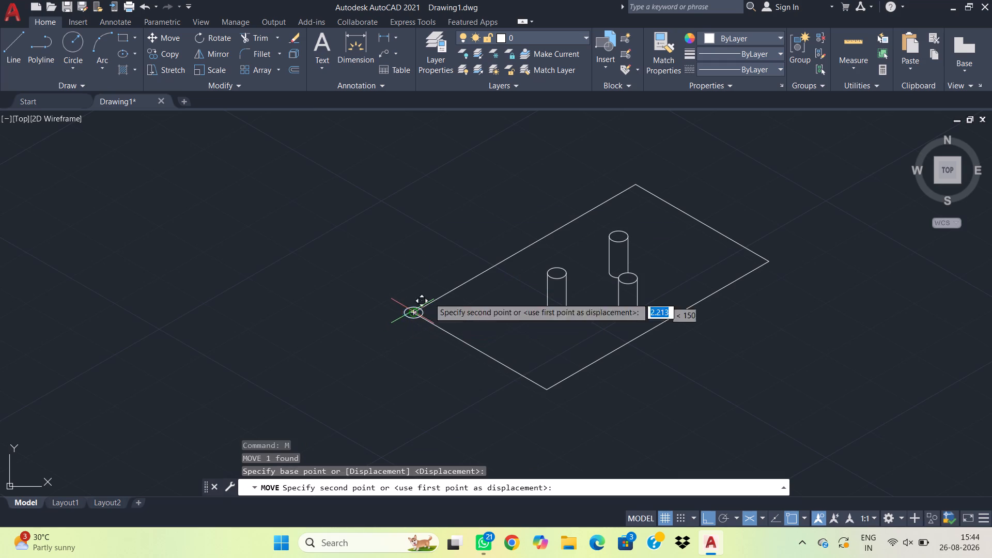
type("15")
key("Return")
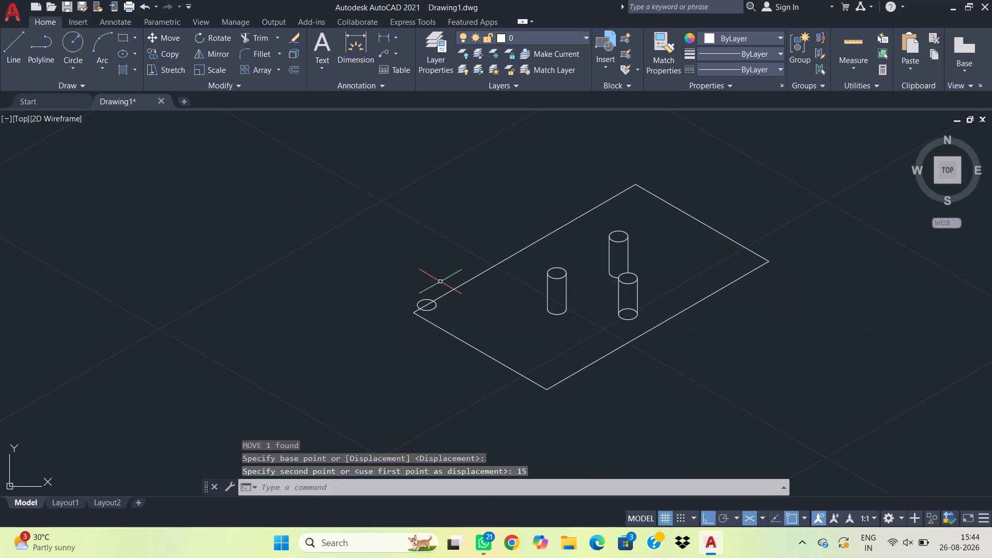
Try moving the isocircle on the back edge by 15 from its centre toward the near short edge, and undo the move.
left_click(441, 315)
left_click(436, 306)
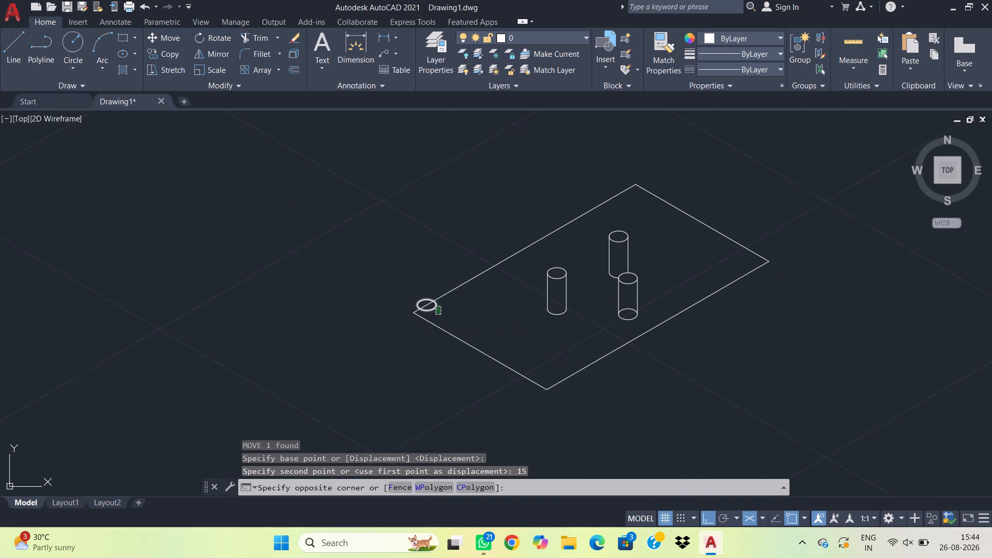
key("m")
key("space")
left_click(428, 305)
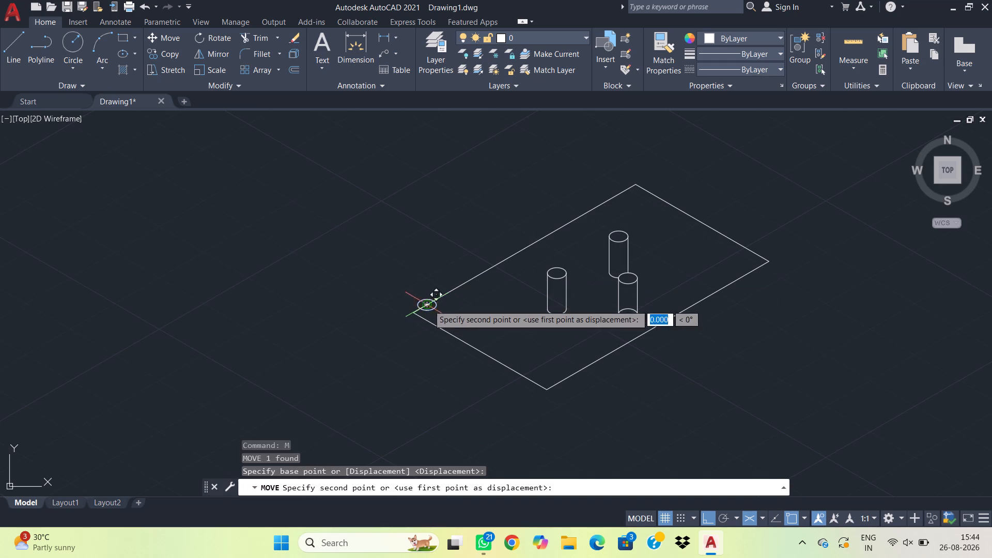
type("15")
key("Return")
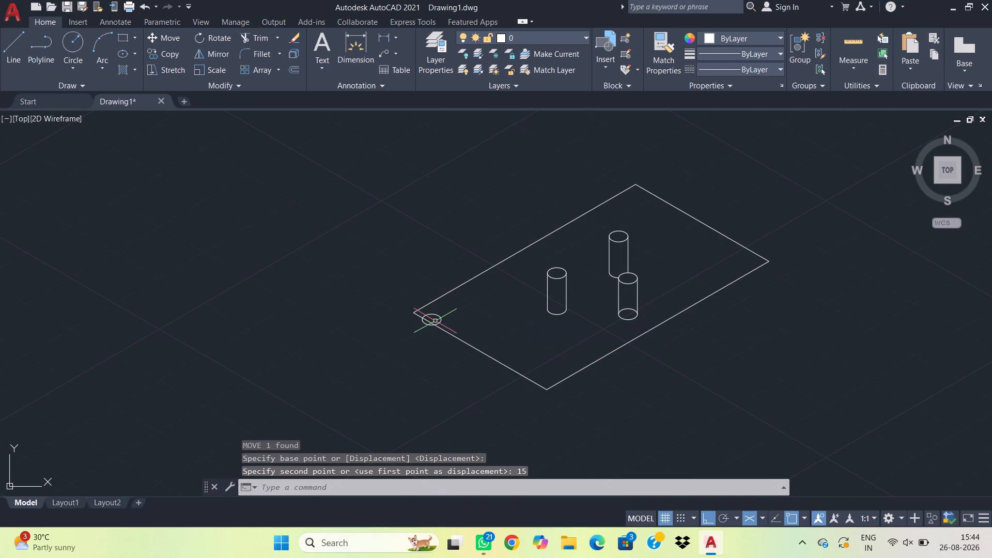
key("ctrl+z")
Move the isocircle near the plate's left corner 15 inward from the long back edge, parallel to the short edge.
left_click(445, 310)
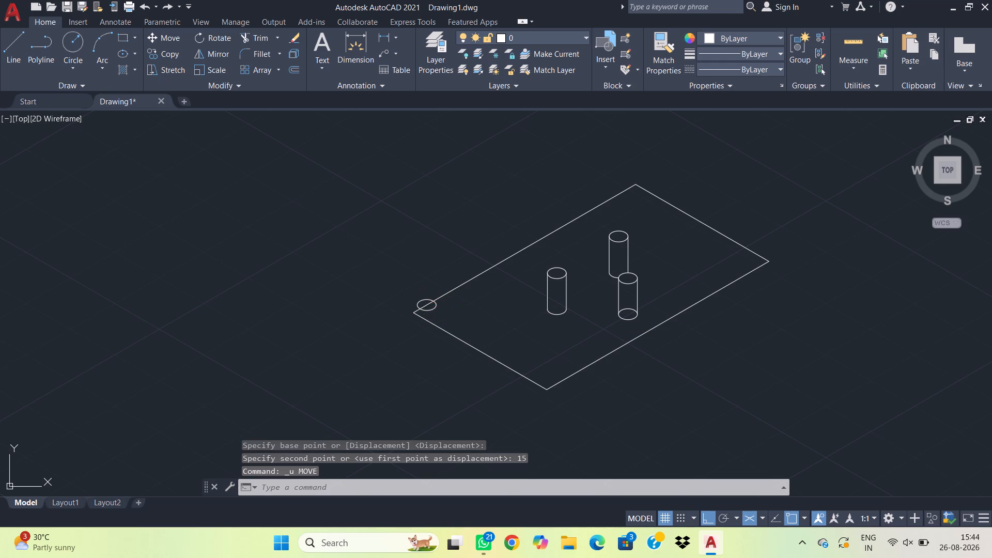
left_click(435, 308)
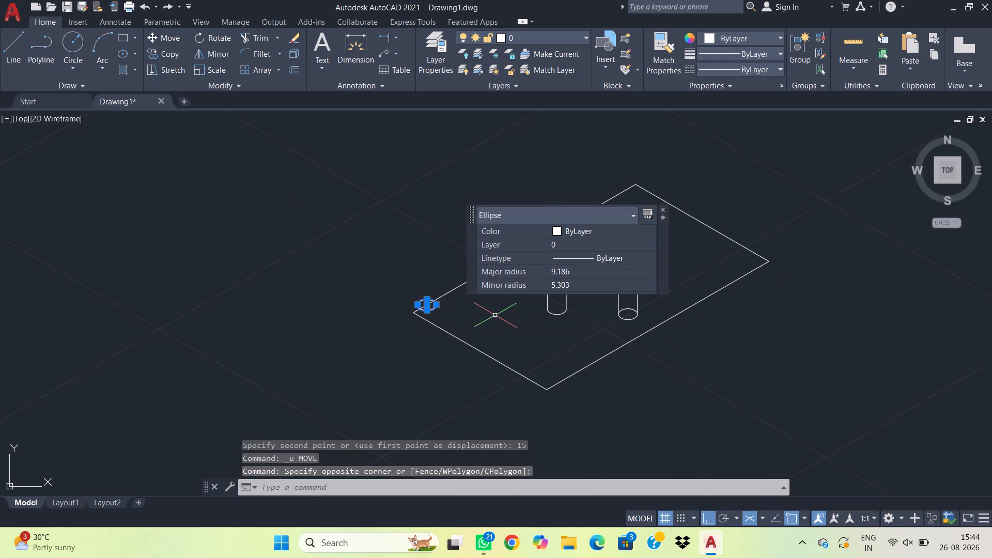
key("m")
key("space")
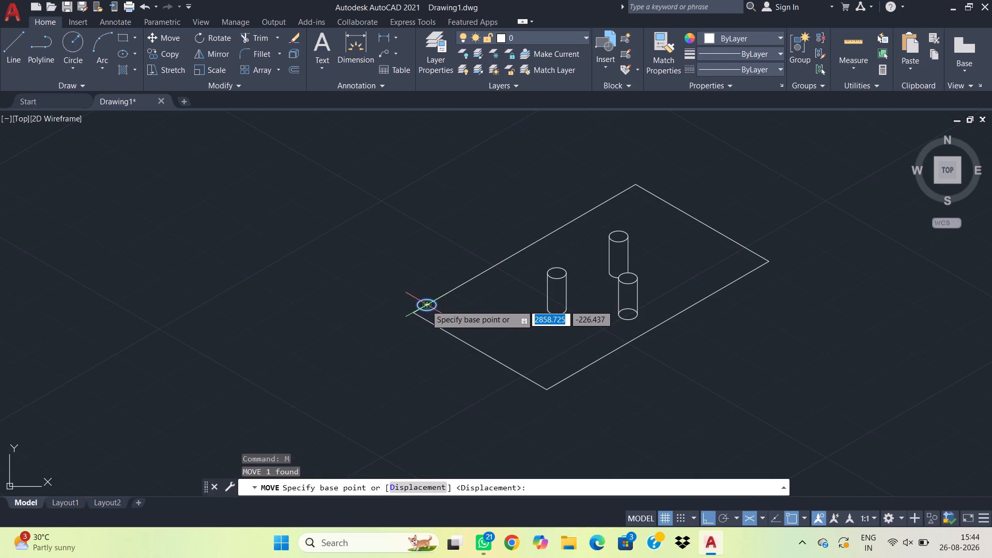
left_click(427, 305)
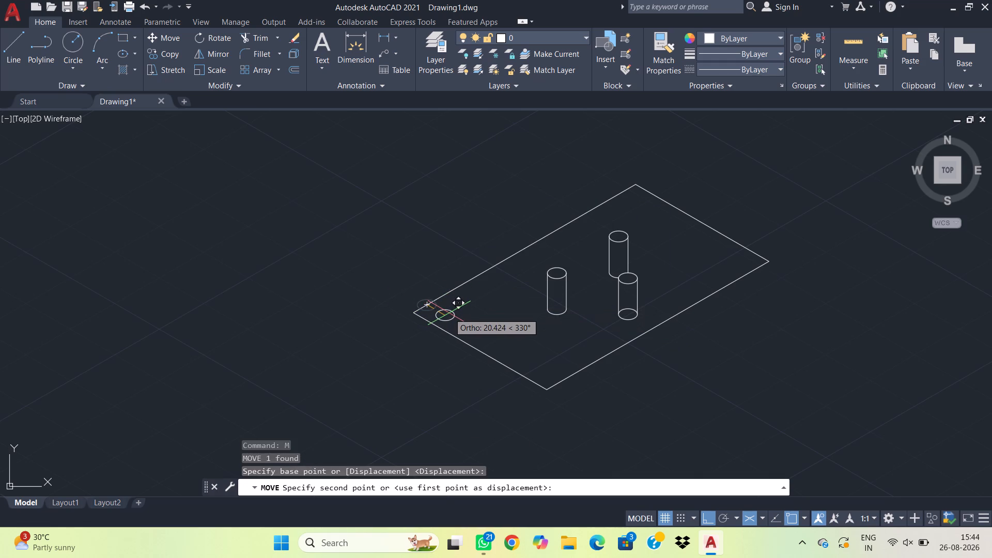
type("15")
key("Return")
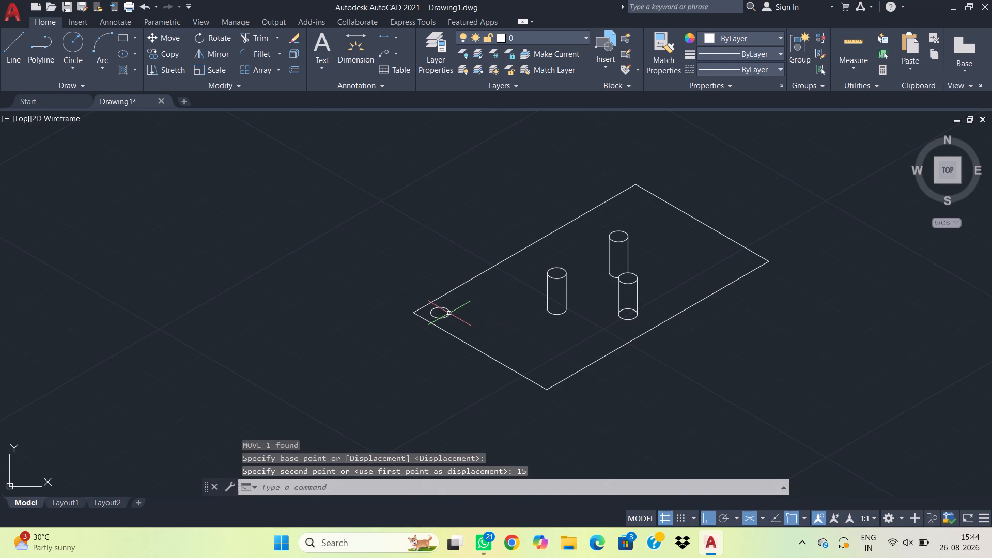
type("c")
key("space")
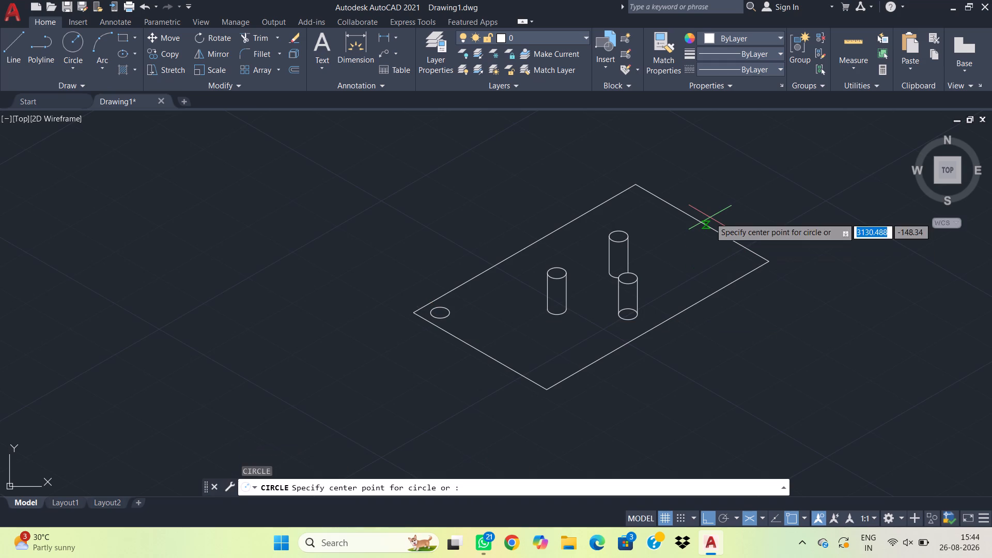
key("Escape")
Draw a 15-diameter isocircle centred on the back corner of the plate outline.
type("el")
key("space")
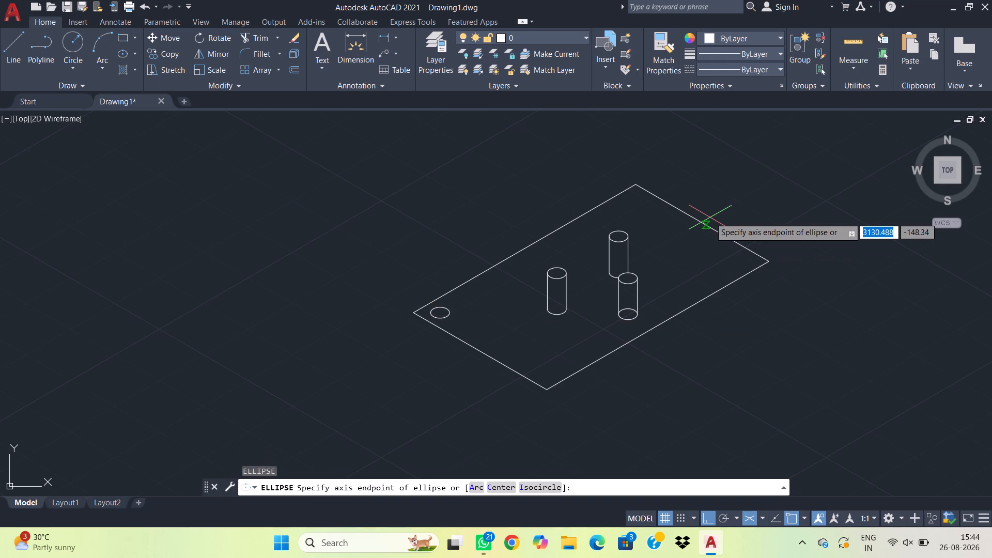
type("i")
key("space")
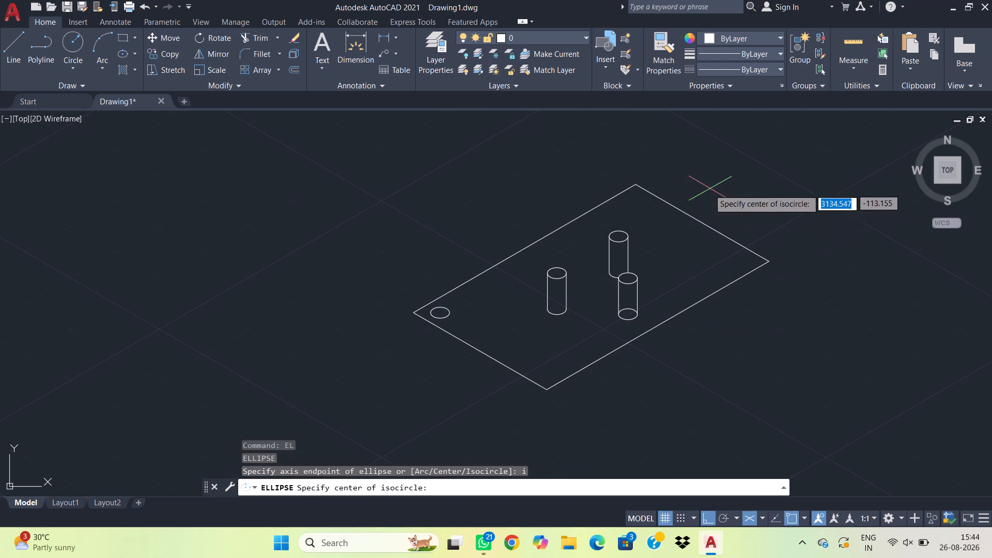
left_click(632, 184)
type("d")
key("space")
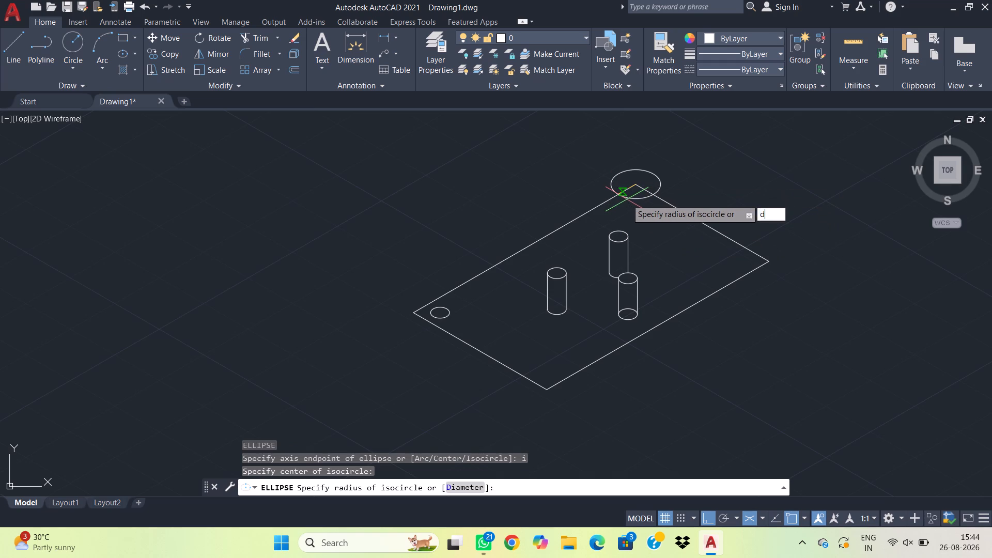
type("15")
key("Return")
Move the back-corner isocircle 15 along the long back edge toward the plate's left corner.
scroll(626, 199, "up", 1)
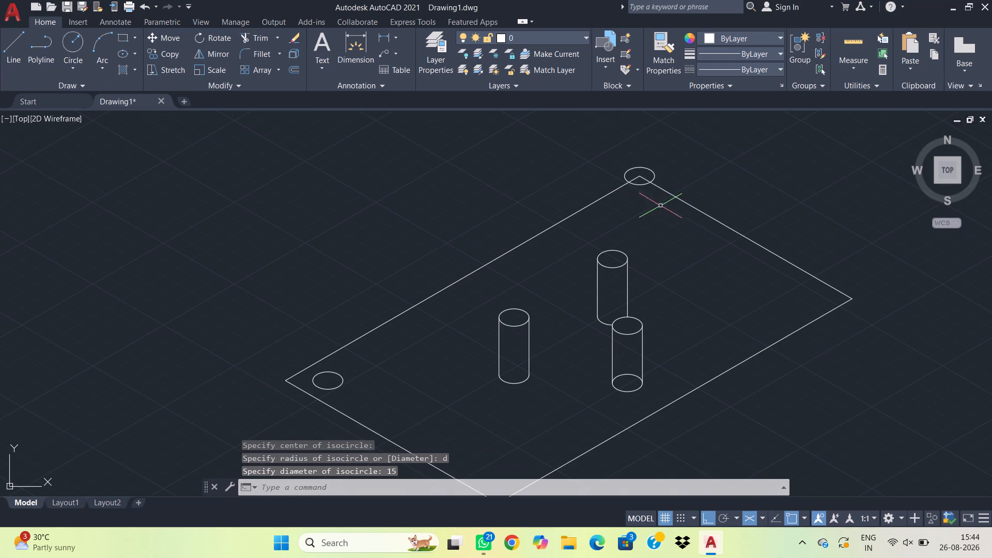
left_click(661, 171)
left_click(643, 170)
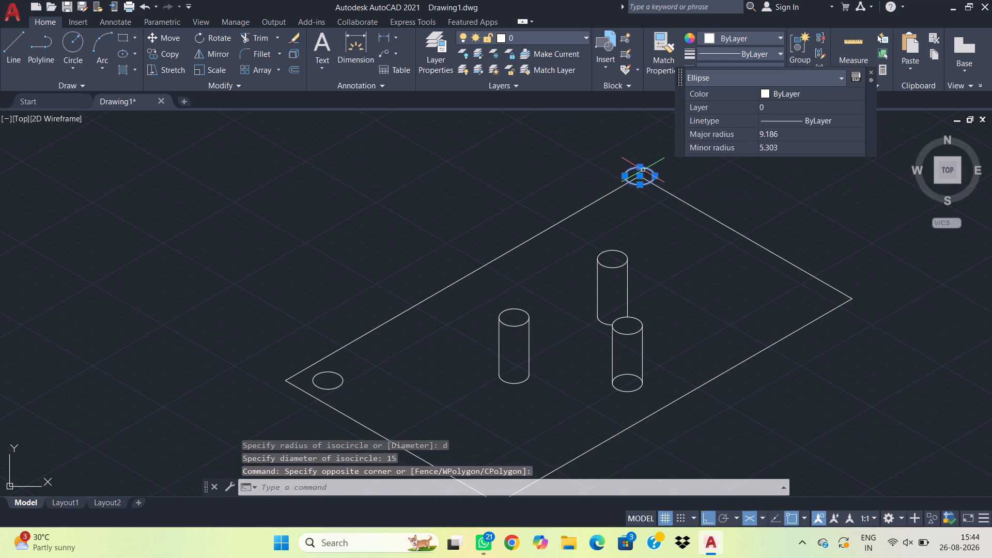
type("m")
key("space")
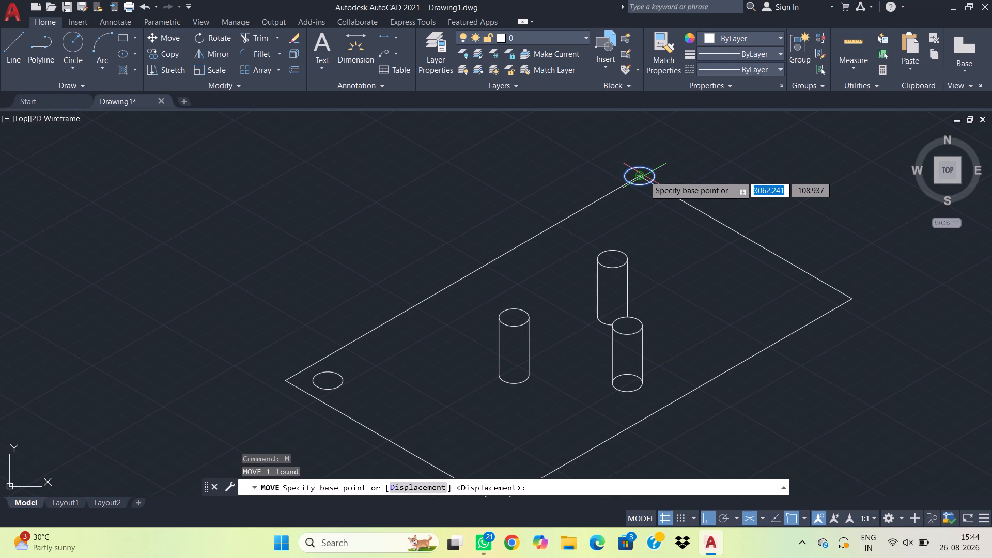
left_click(644, 176)
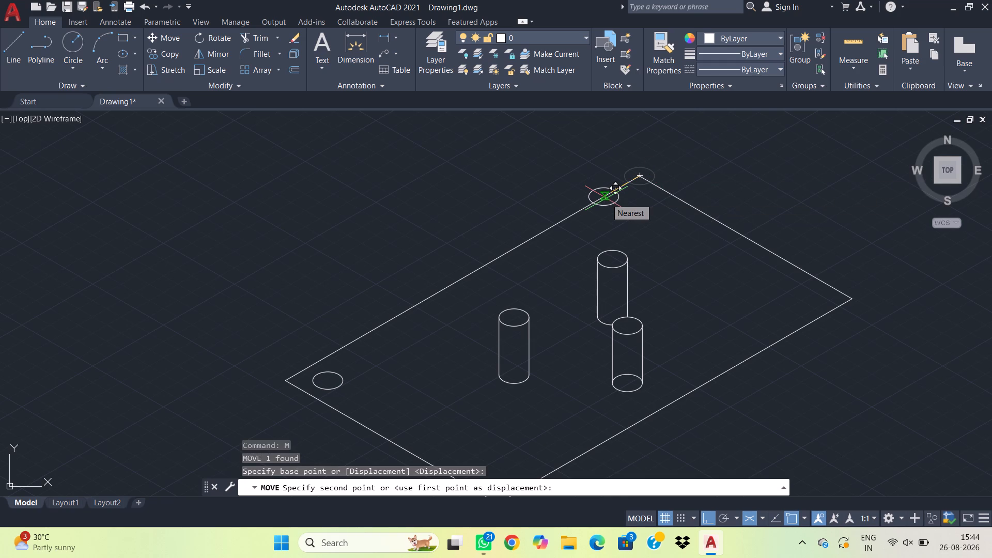
type("15")
key("Return")
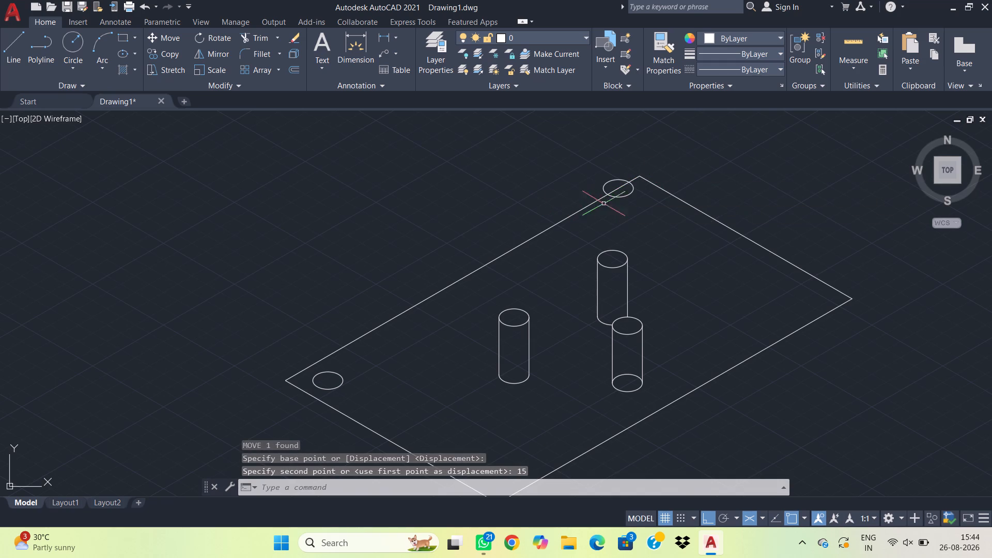
Move the same isocircle 15 inward from the long back edge, parallel to the short edge.
left_click(626, 202)
left_click(623, 189)
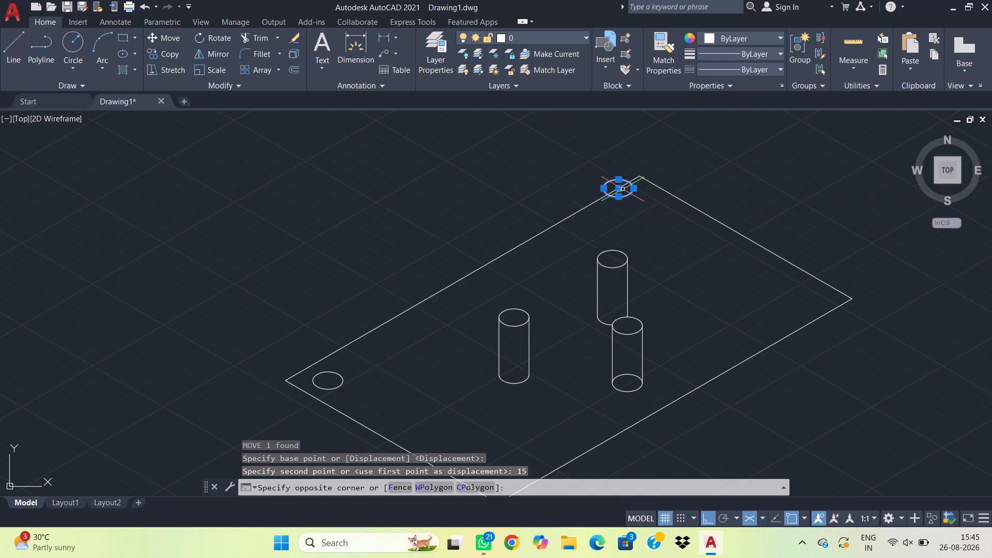
key("m")
key("space")
left_click(620, 186)
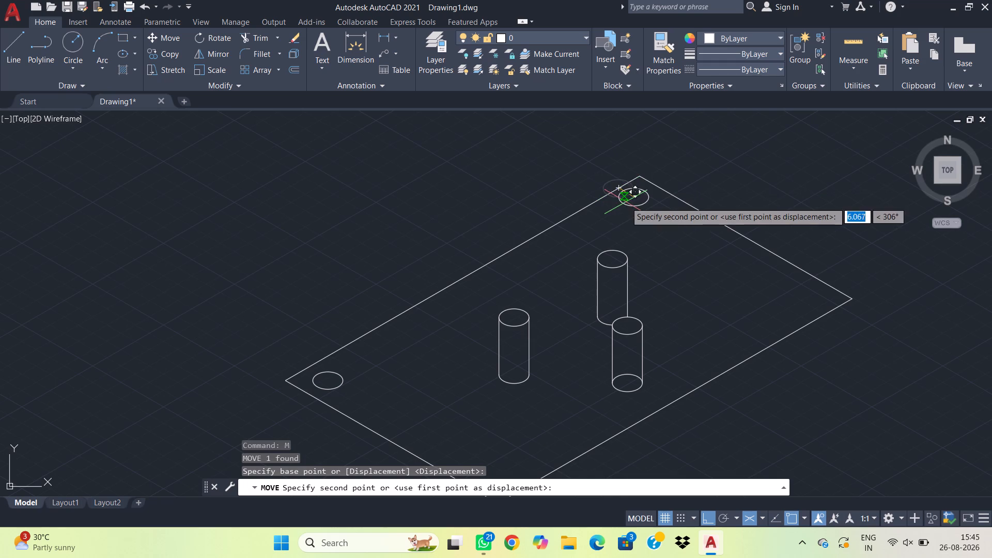
type("15")
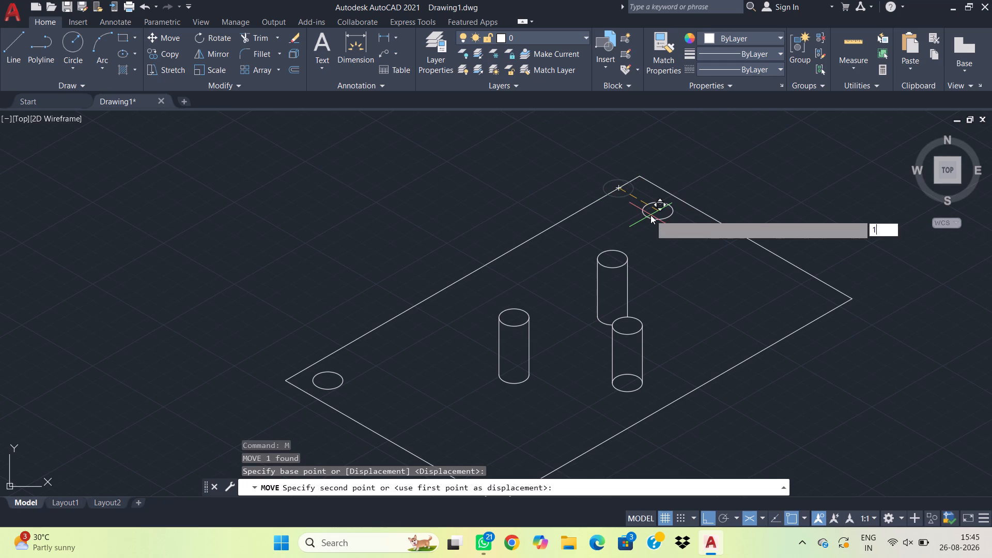
key("Return")
key("Escape")
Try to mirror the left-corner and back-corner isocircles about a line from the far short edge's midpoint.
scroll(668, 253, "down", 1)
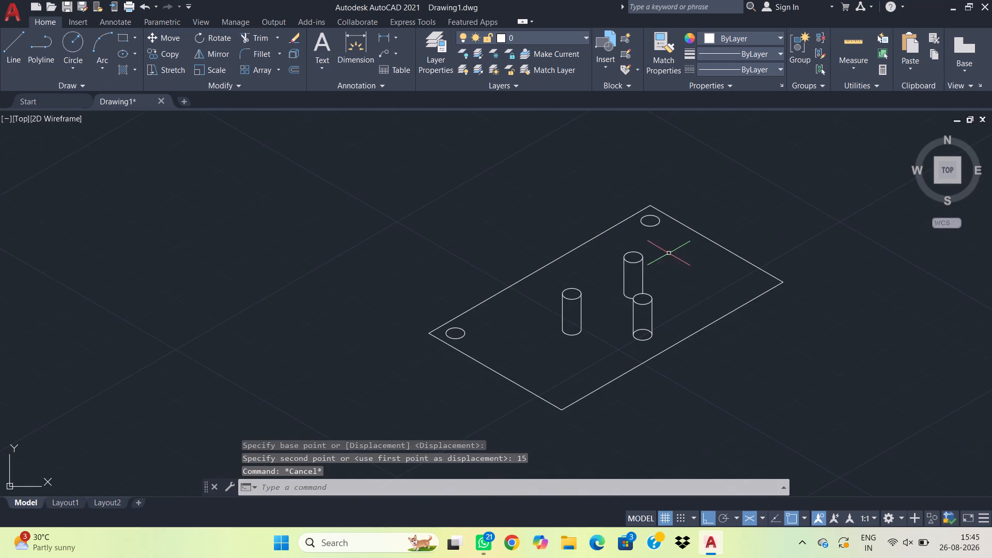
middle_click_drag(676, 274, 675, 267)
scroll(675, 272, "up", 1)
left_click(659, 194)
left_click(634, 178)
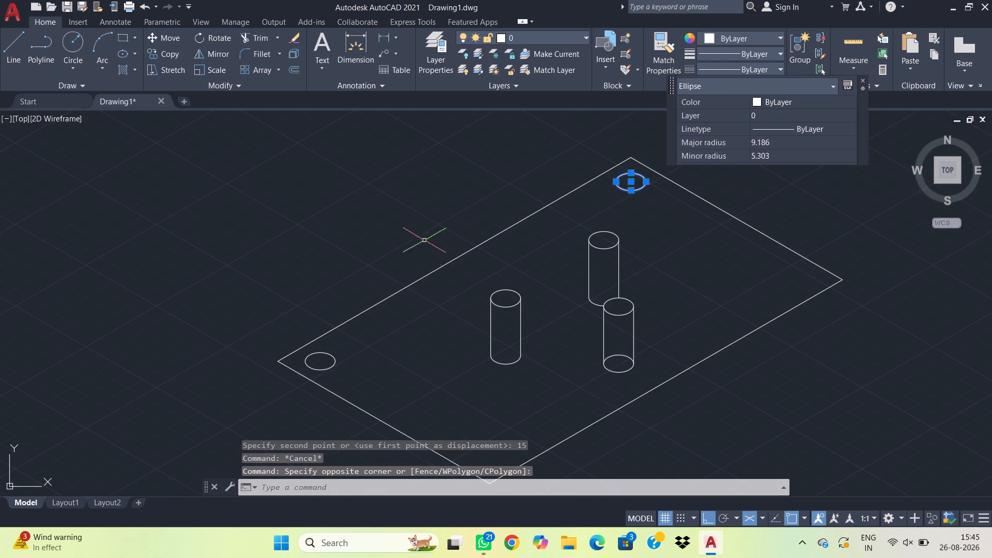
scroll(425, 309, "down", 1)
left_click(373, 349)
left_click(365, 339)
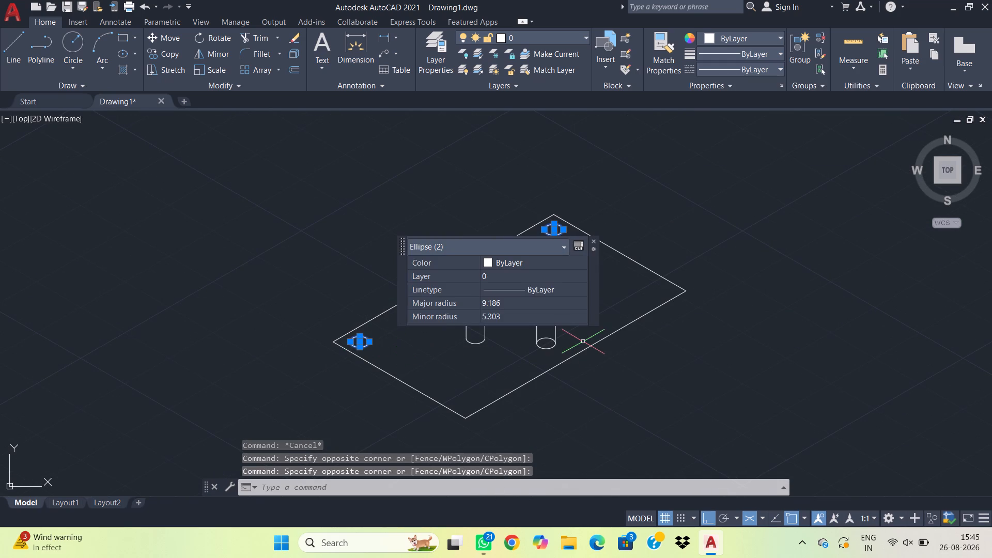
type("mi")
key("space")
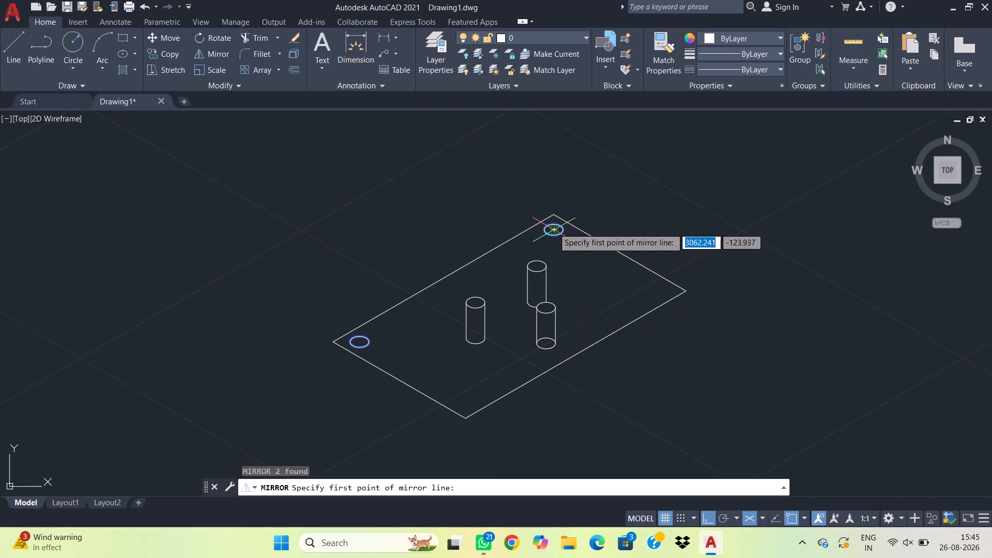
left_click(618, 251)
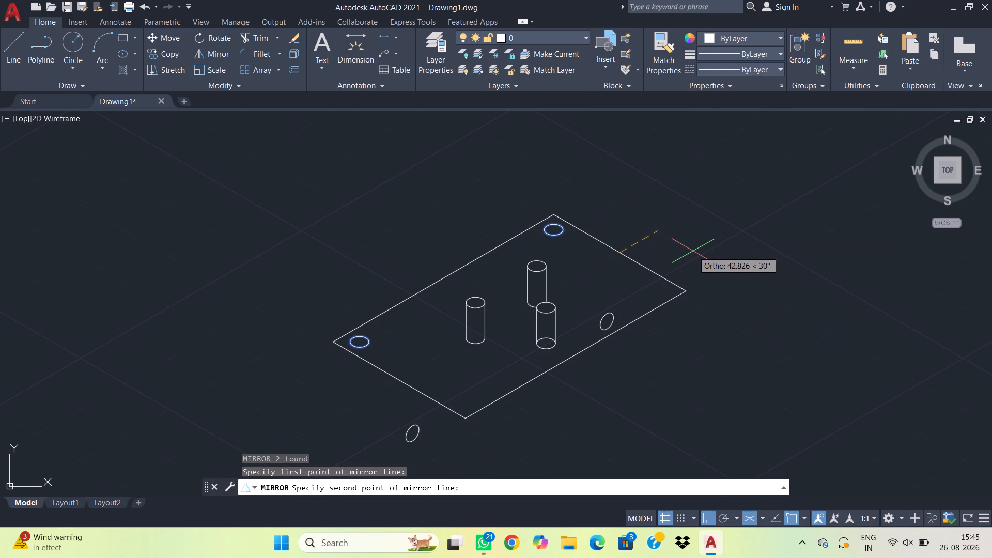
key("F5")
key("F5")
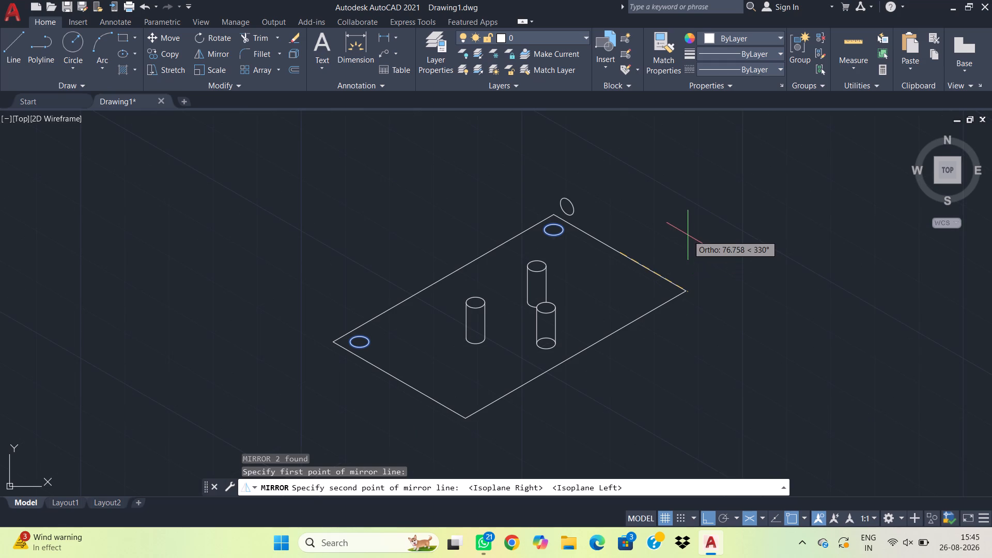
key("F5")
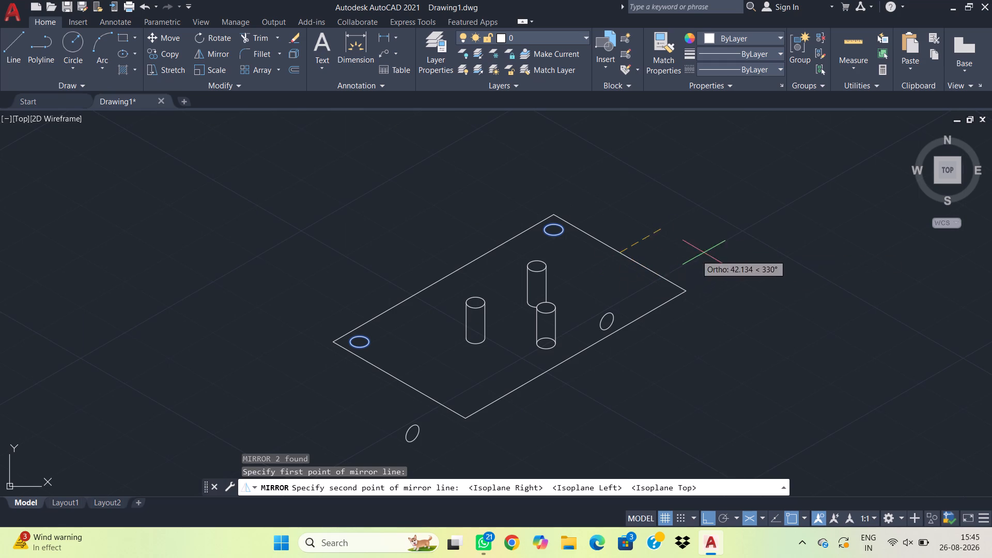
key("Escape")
Copy the left-corner and back-corner isocircles 120 parallel to the short edges, toward the long front edge.
left_click_drag(560, 247, 557, 239)
left_click(551, 221)
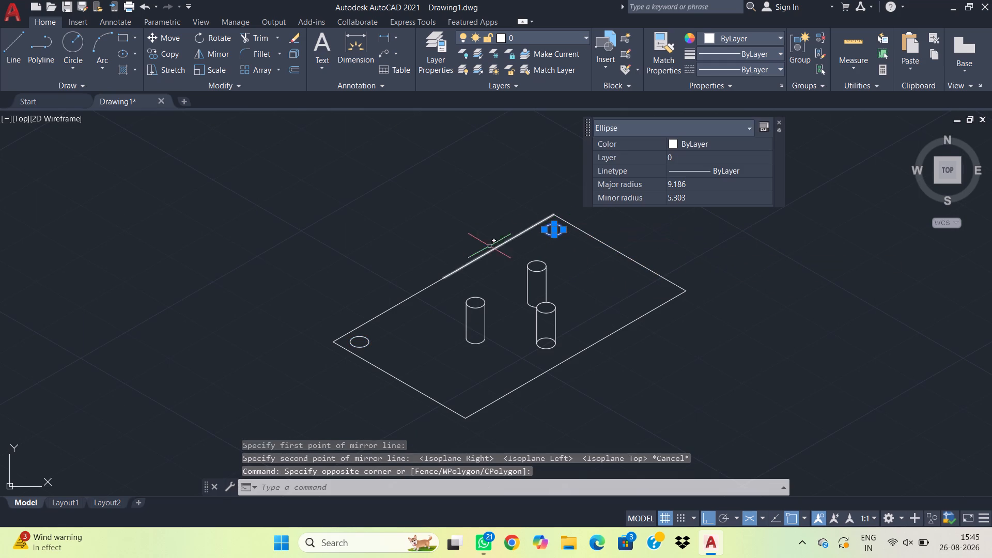
left_click(377, 350)
left_click(365, 344)
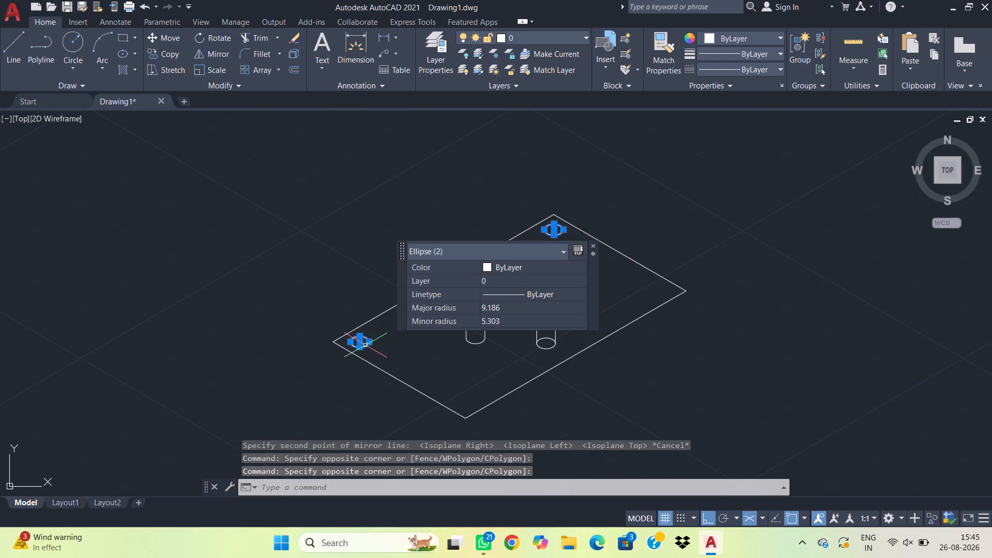
key("c")
key("o")
key("space")
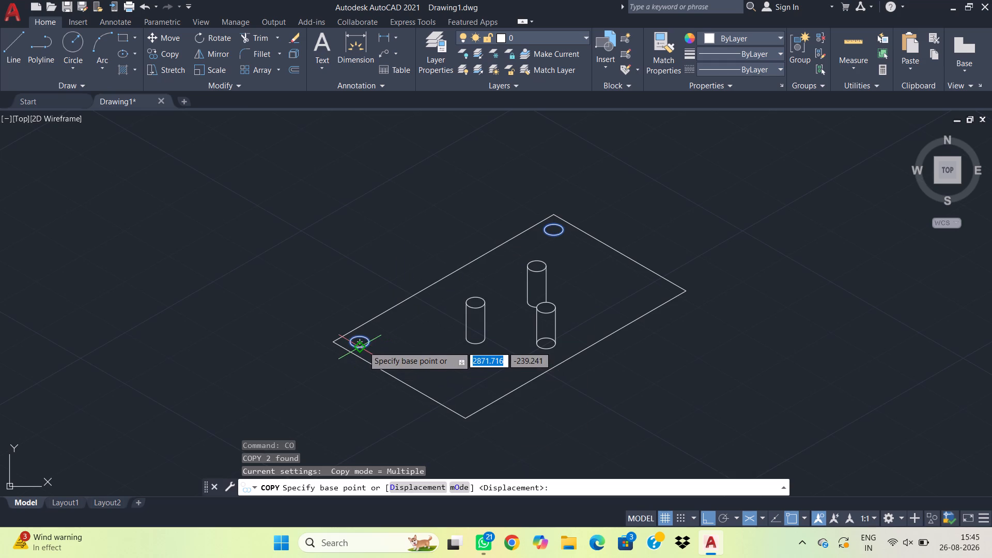
left_click(362, 340)
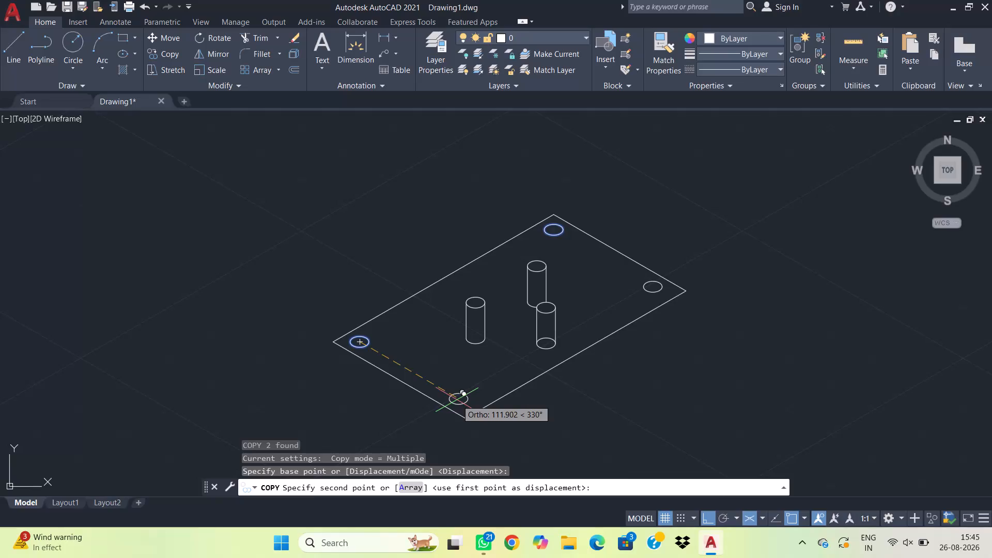
type("120")
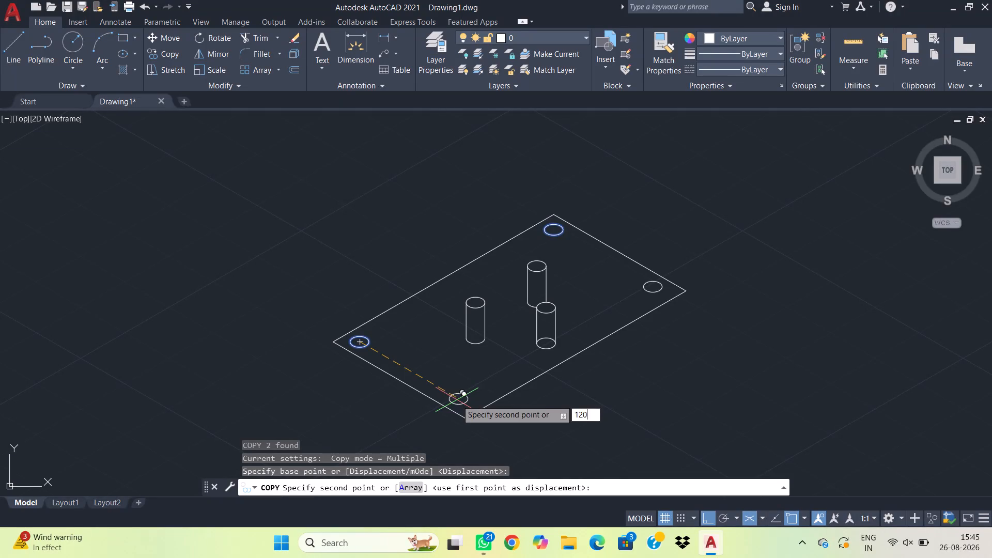
key("Return")
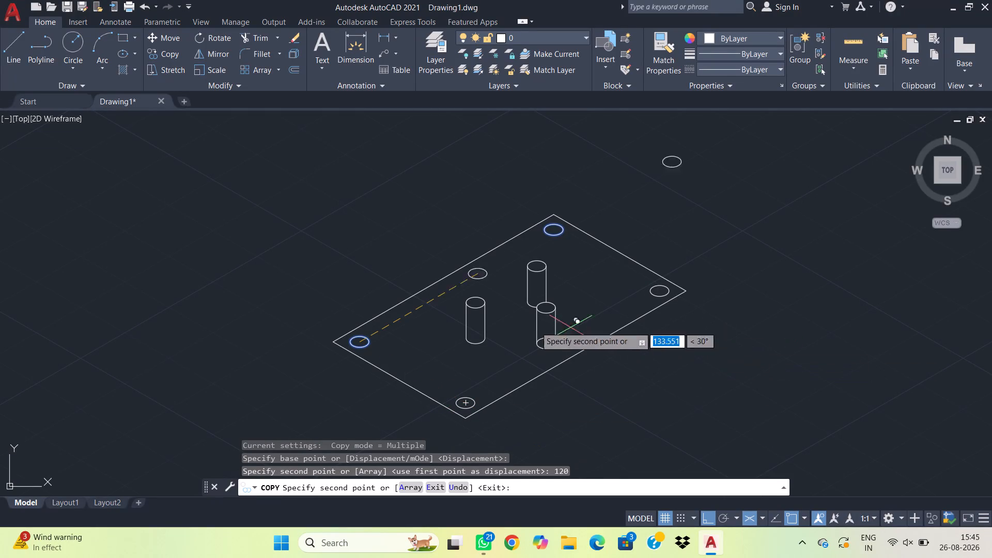
key("Escape")
Check the distance from the front-corner isocircle's centre to the adjacent short edge using an aligned dimension.
middle_click_drag(490, 423, 495, 326)
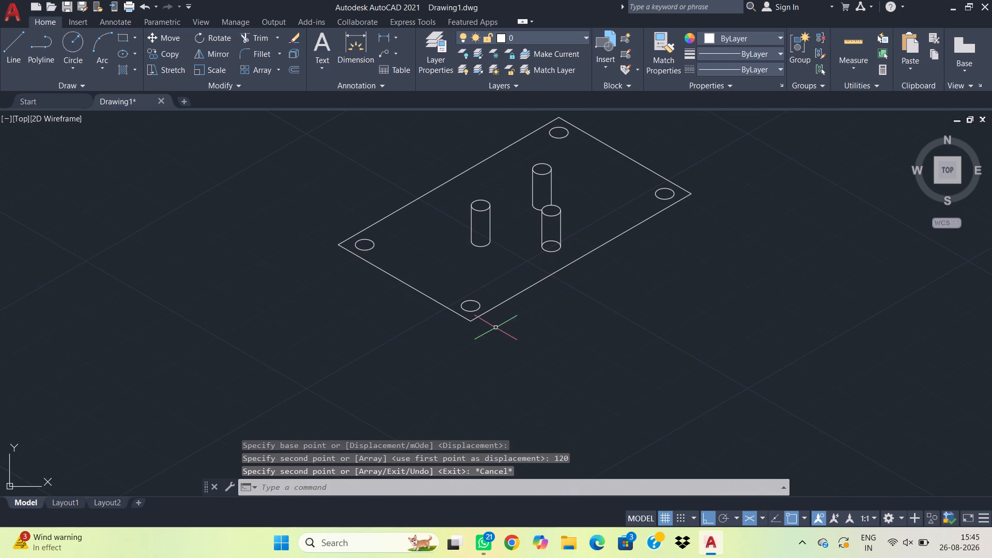
left_click(396, 36)
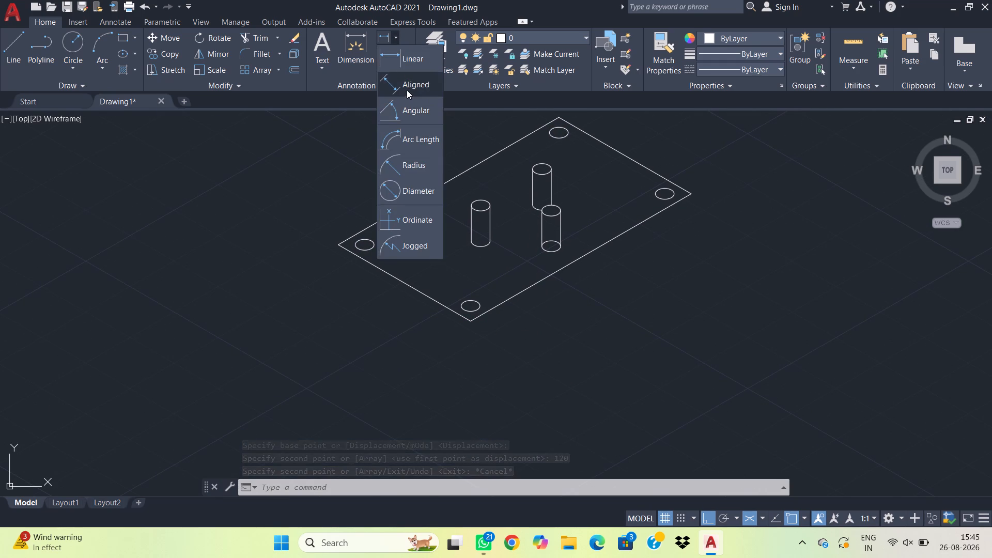
left_click(407, 90)
left_click(469, 305)
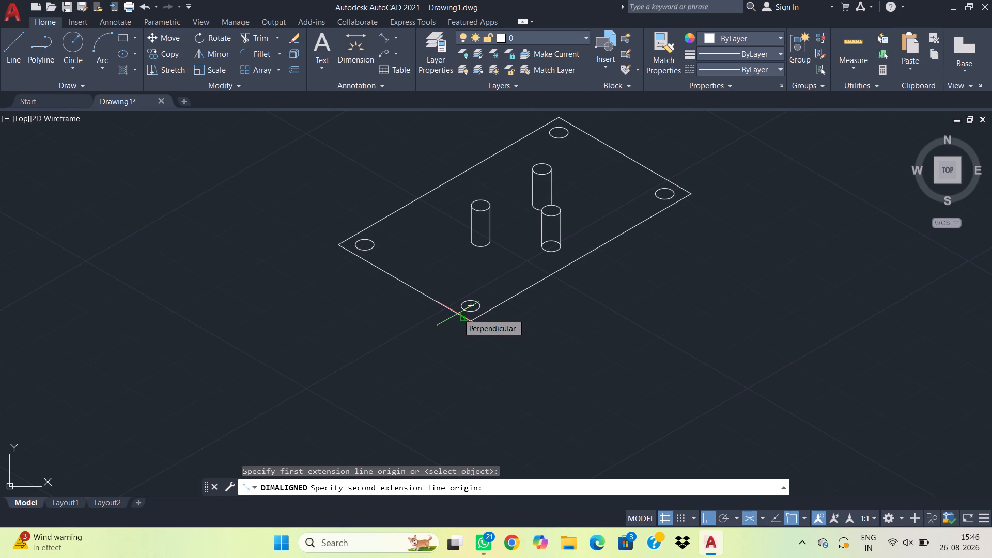
left_click(458, 314)
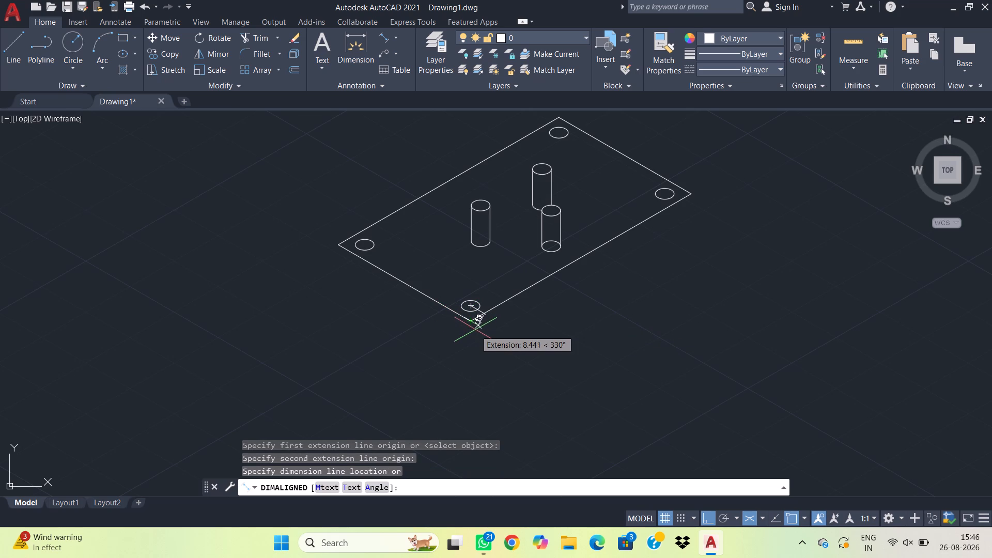
key("Escape")
scroll(475, 314, "up", 2)
middle_click_drag(478, 359, 473, 338)
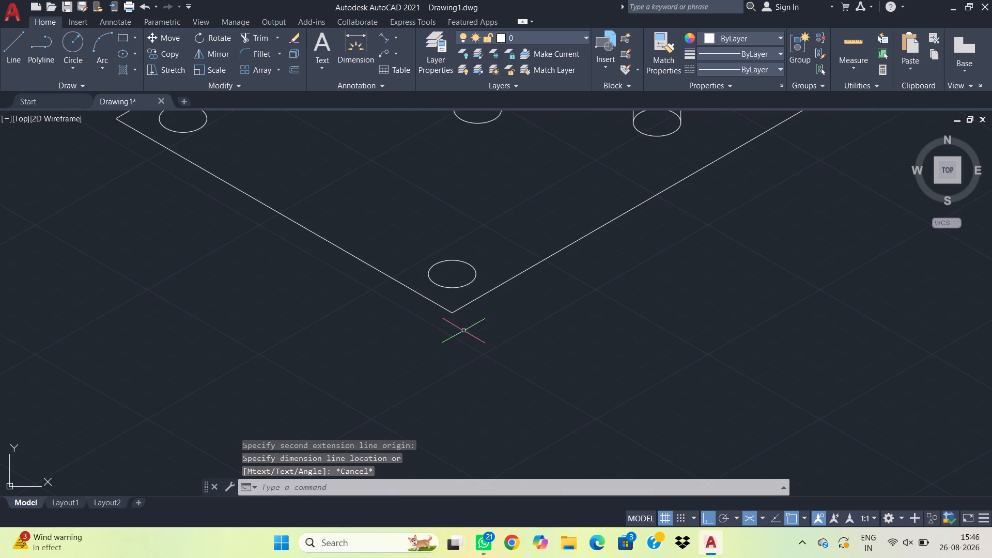
Check a 15 distance from the front-corner isocircle's centre toward the long front edge using an aligned dimension.
key("space")
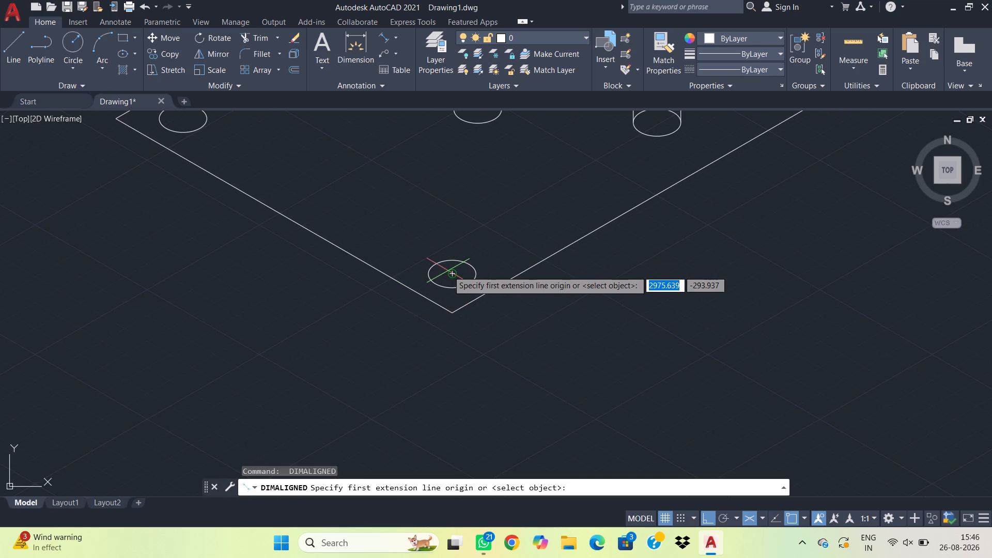
left_click(452, 276)
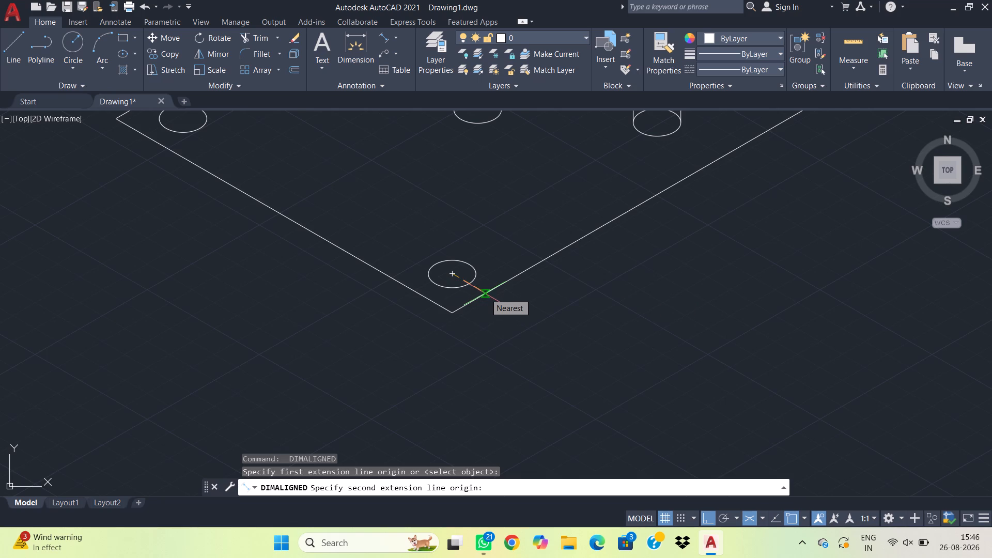
type("15")
key("Return")
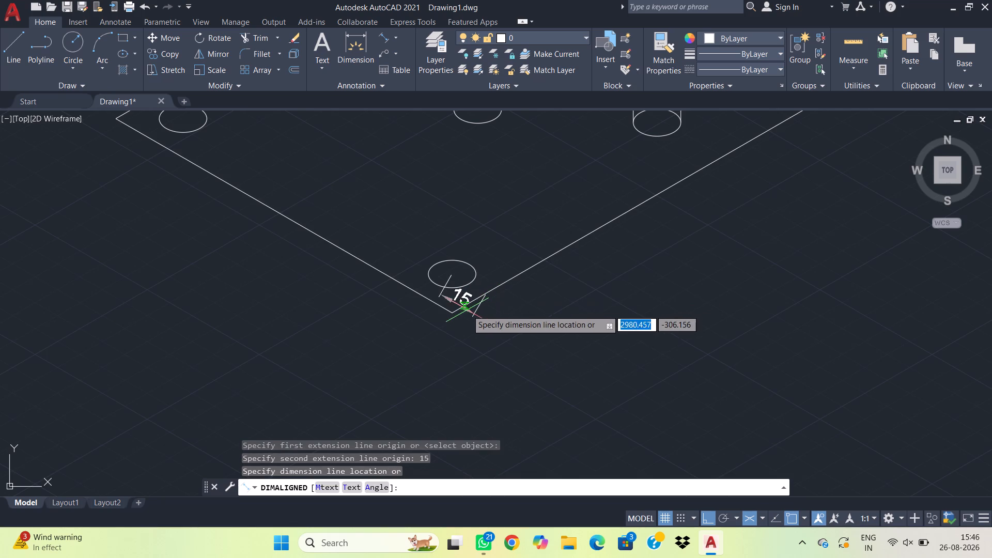
key("Escape")
Draw the plate's thickness outline from the left corner: 20 down, 150 along the short edge, 250 along the long edge, and up to the right corner.
scroll(609, 234, "down", 3)
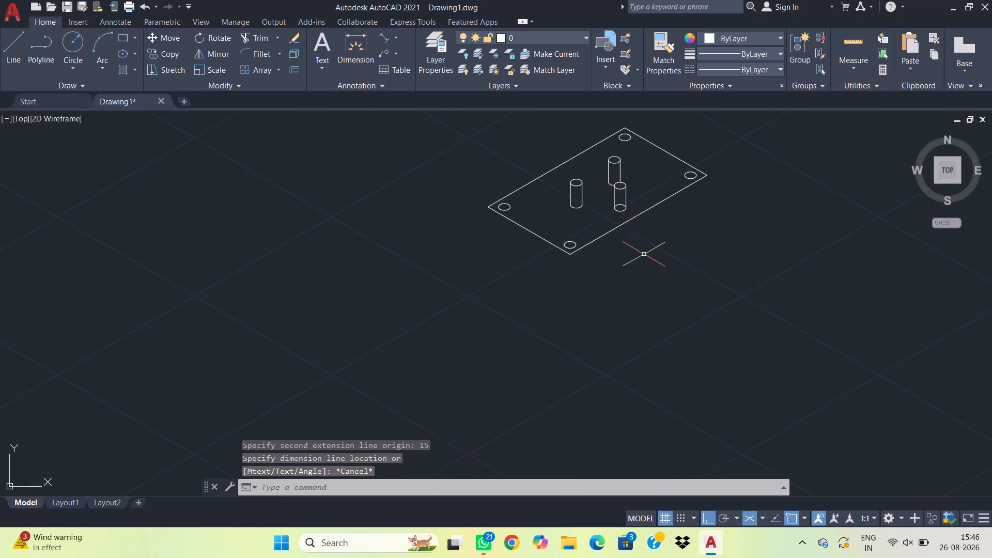
scroll(646, 258, "up", 1)
middle_click_drag(652, 207, 547, 377)
middle_click_drag(557, 398, 590, 299)
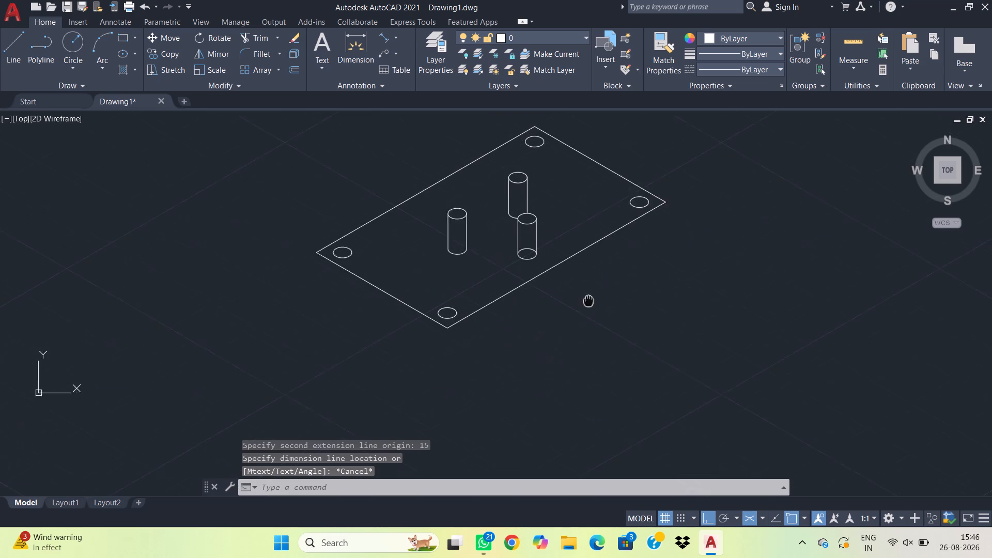
middle_click_drag(590, 299, 593, 296)
key("l")
key("space")
middle_click_drag(358, 320, 444, 273)
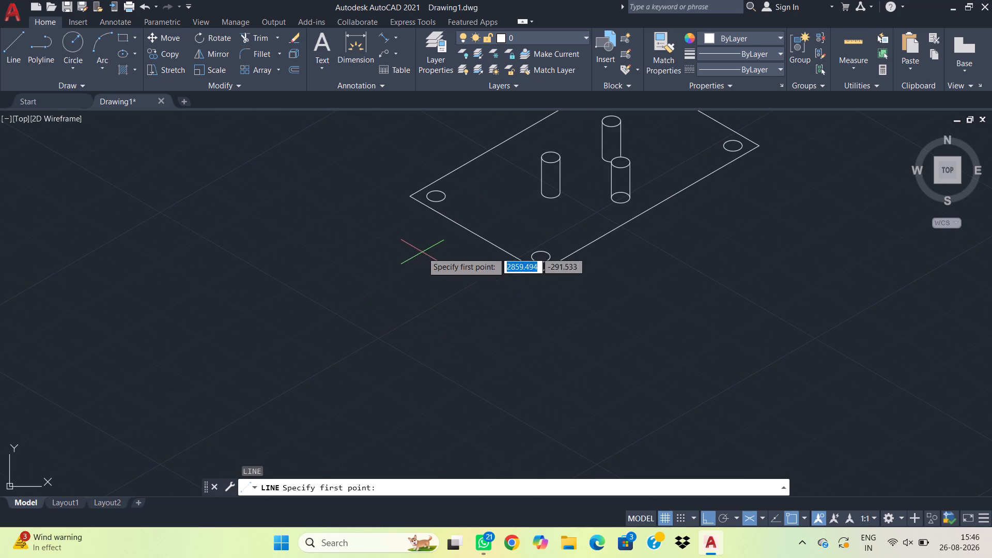
left_click(412, 197)
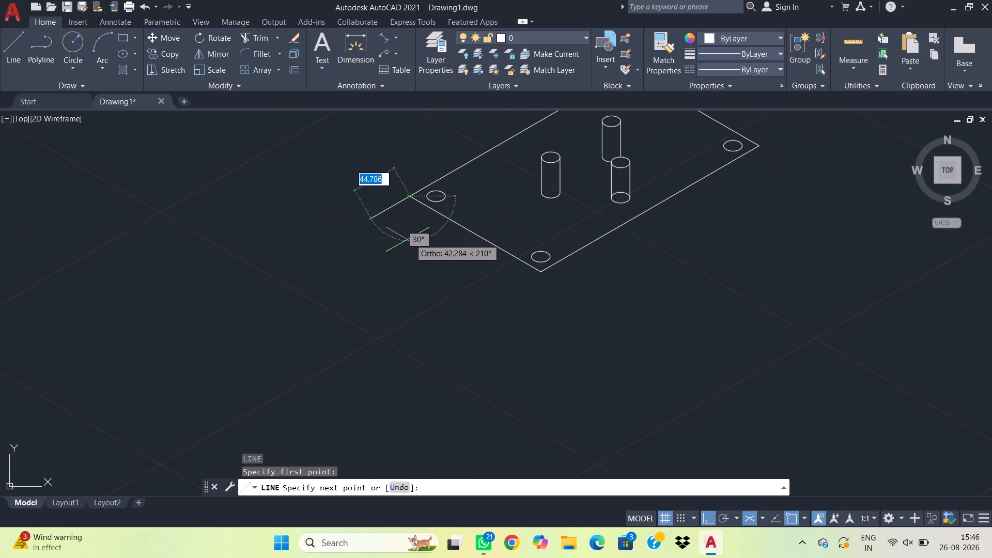
key("F5")
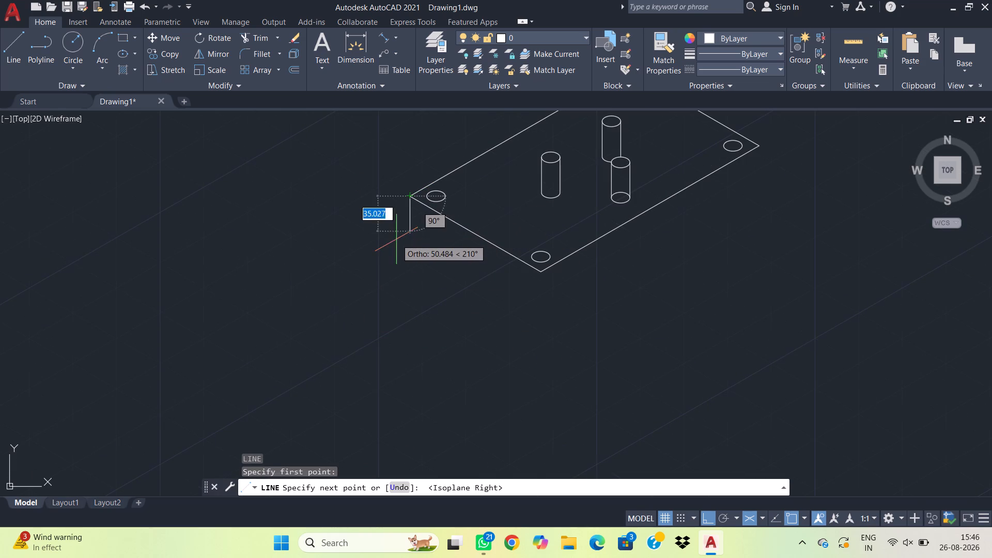
type("20")
key("Return")
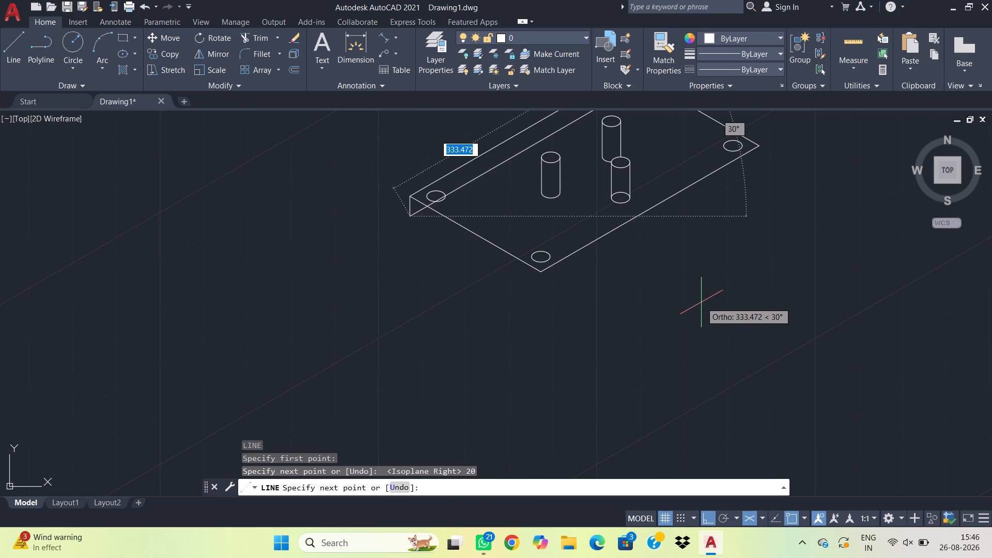
key("F5")
type("150")
key("Return")
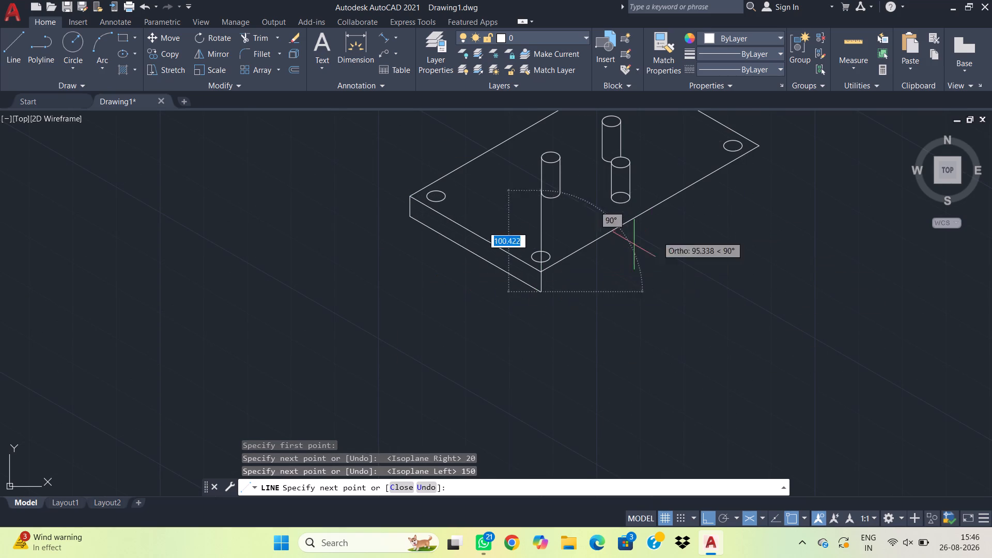
key("F5")
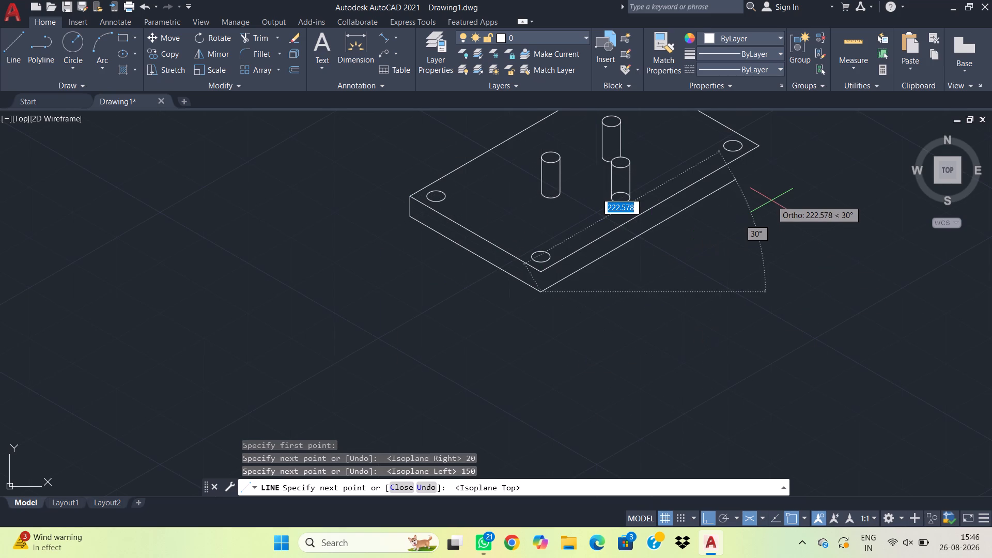
type("250")
key("Return")
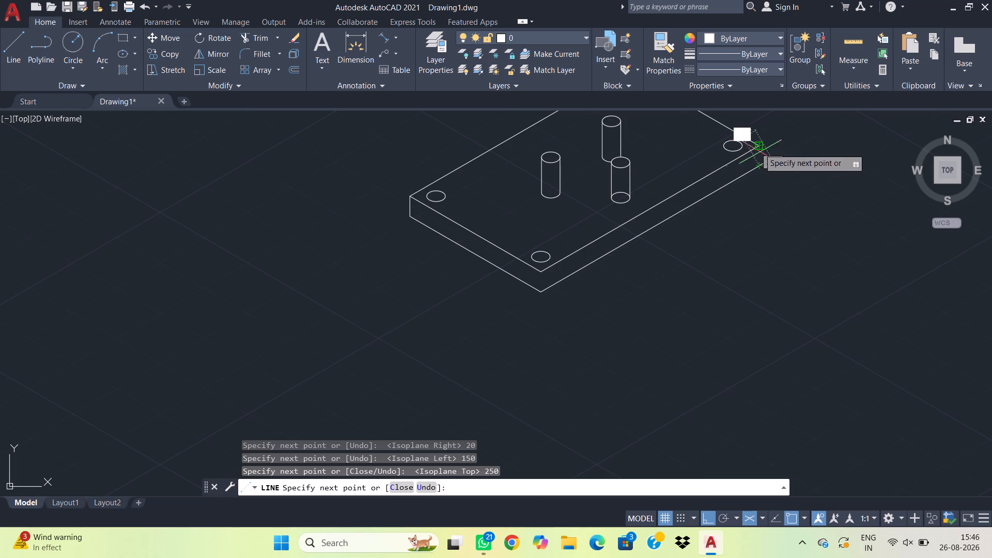
left_click(756, 146)
key("Escape")
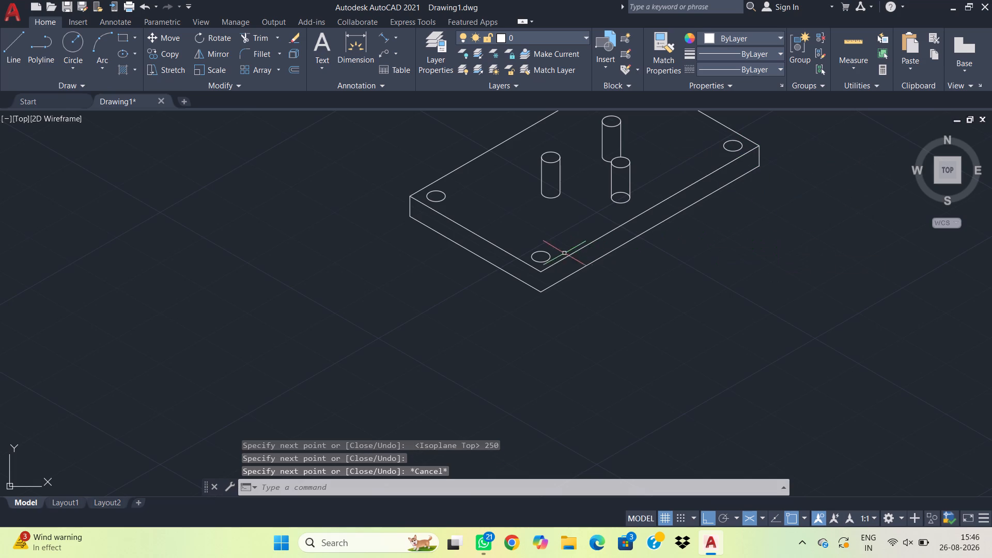
Draw vertical lines down from the front-corner isocircle's right and left quadrants, about 76 and 62 long.
middle_click_drag(560, 291, 690, 334)
middle_click_drag(687, 285, 677, 273)
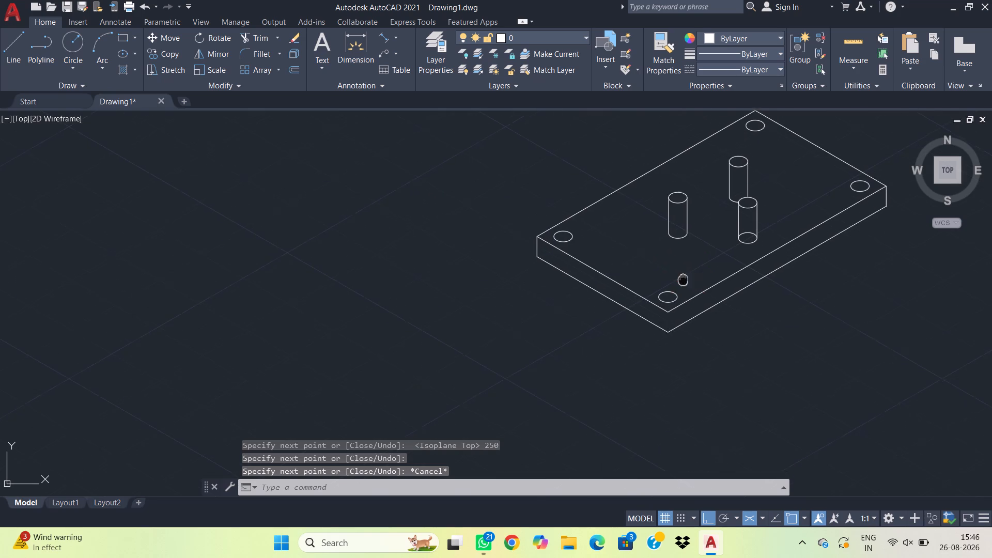
middle_click_drag(677, 273, 615, 186)
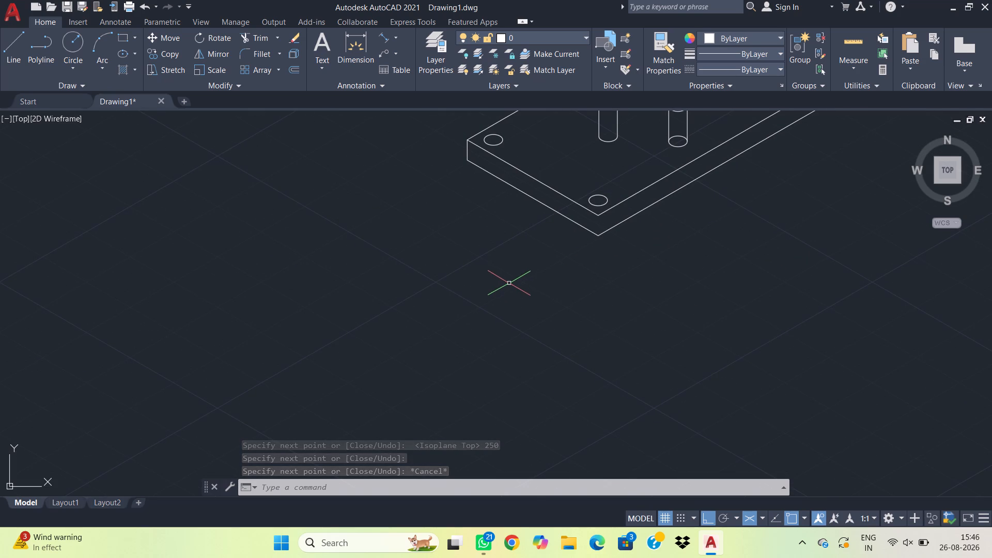
middle_click_drag(493, 335, 490, 318)
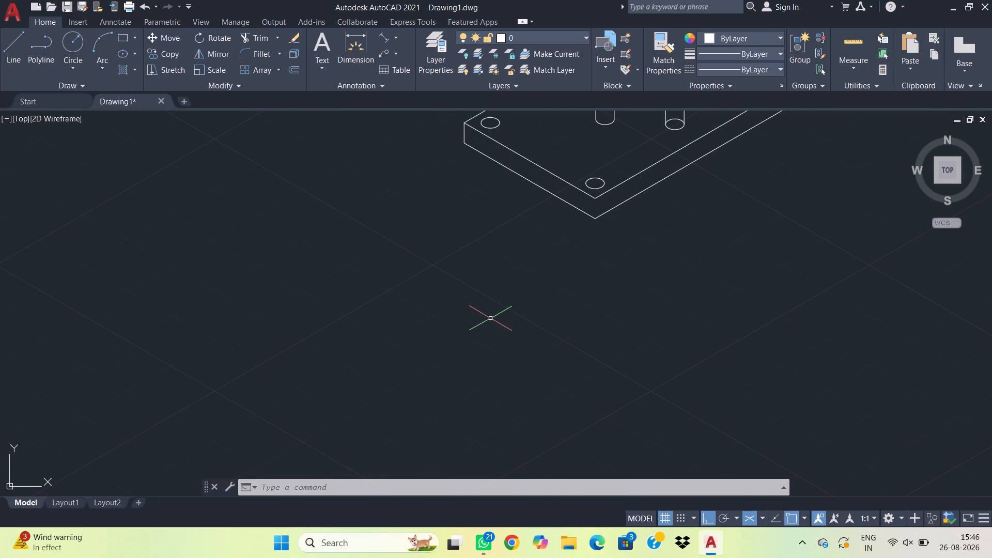
key("l")
key("space")
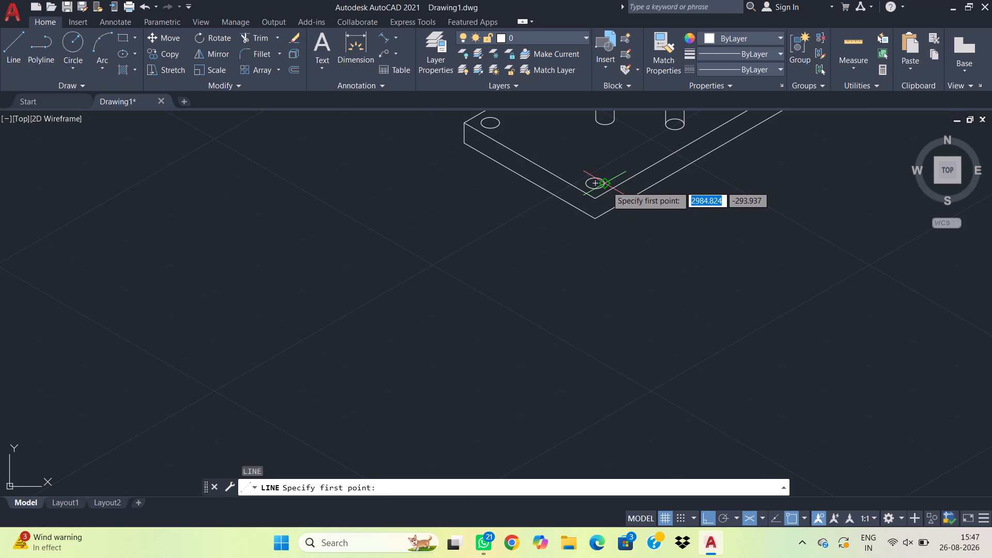
left_click(606, 186)
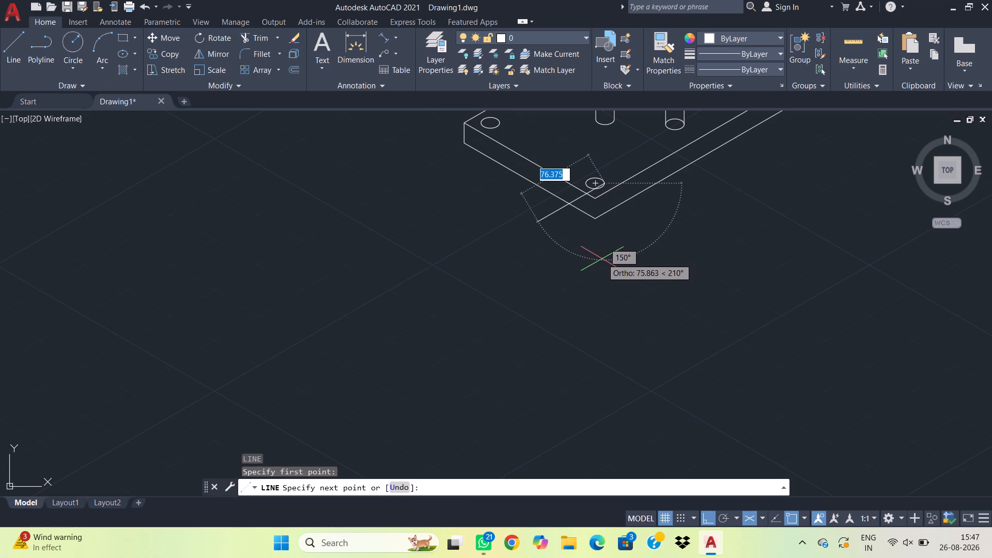
key("F5")
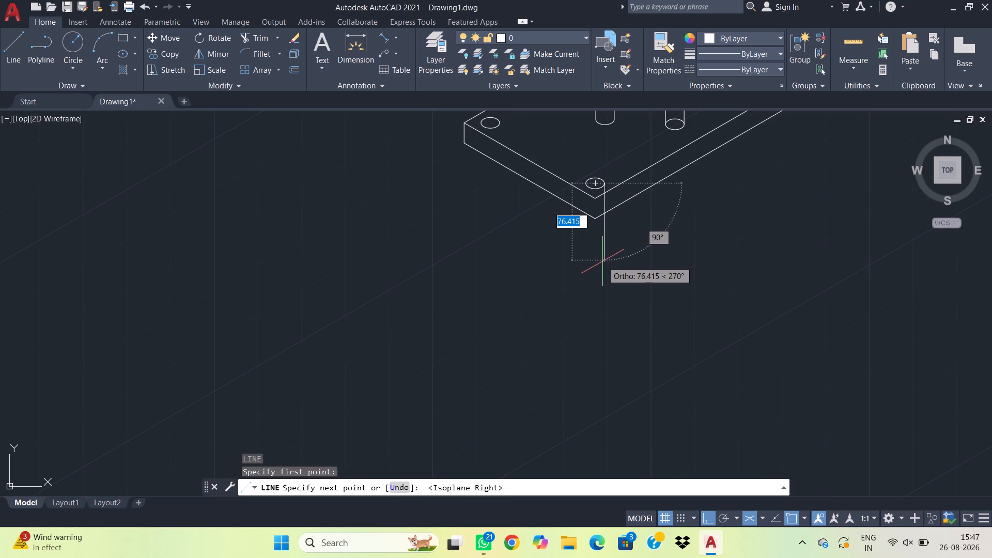
left_click(602, 261)
key("Escape")
key("space")
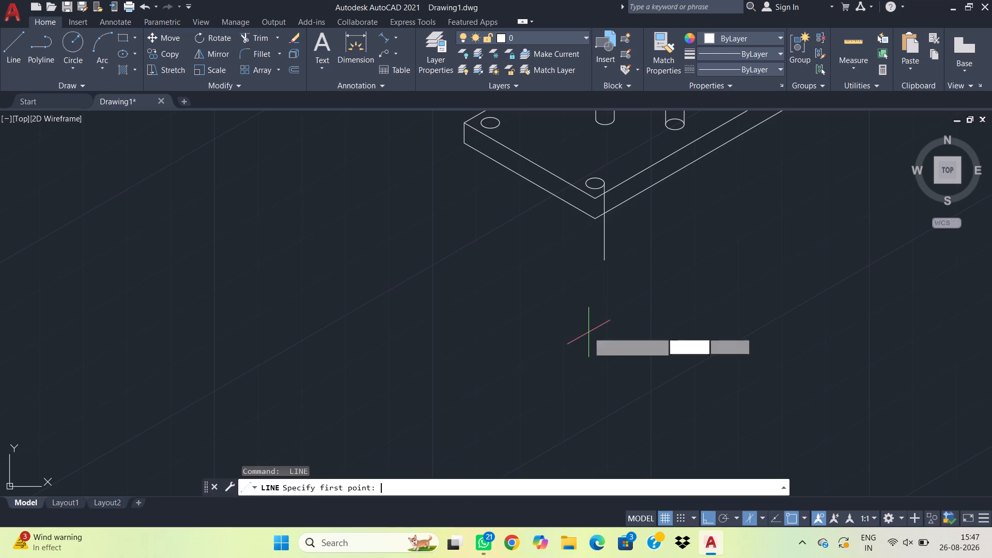
left_click(585, 184)
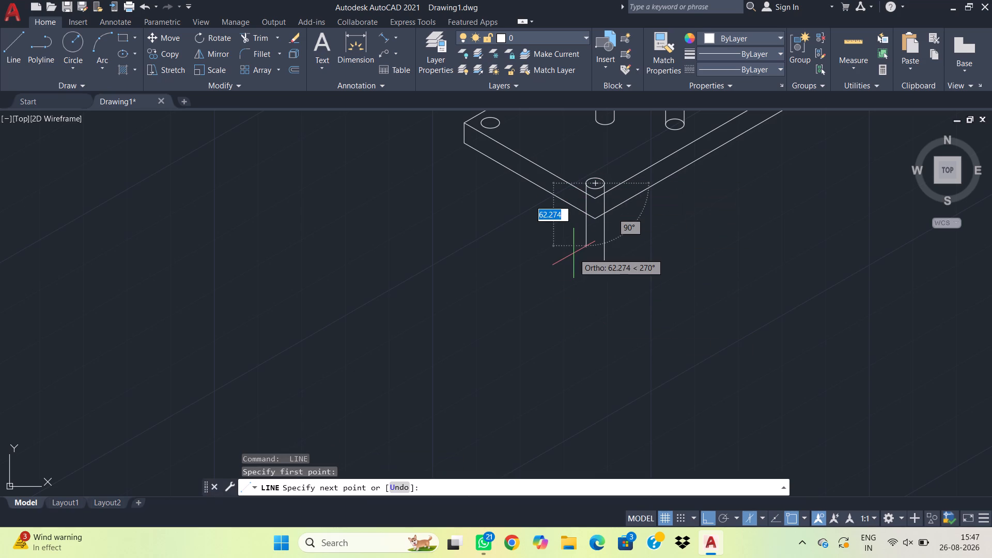
left_click(574, 253)
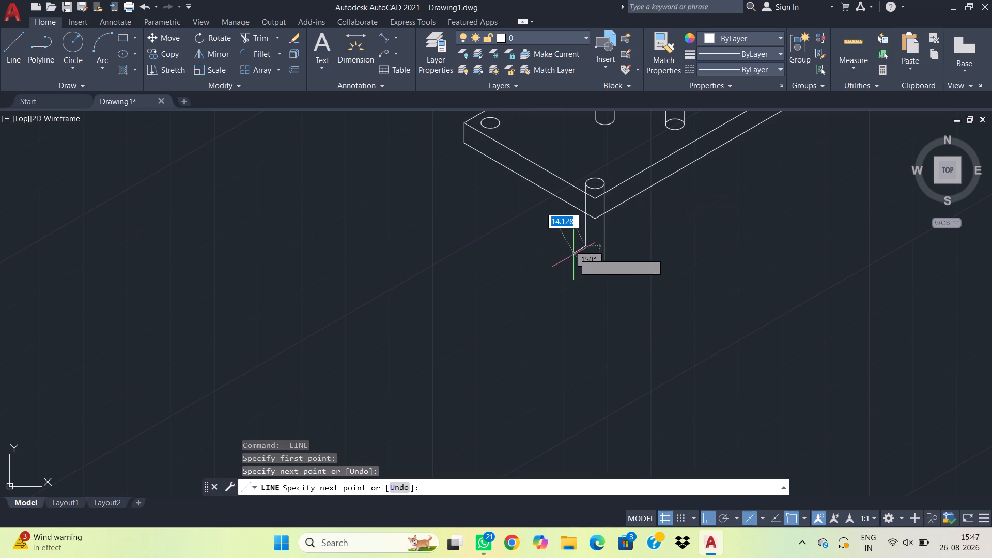
key("Escape")
Trim both vertical lines at the front corner, keeping only the portions between the plate's top and bottom edges.
type("tr")
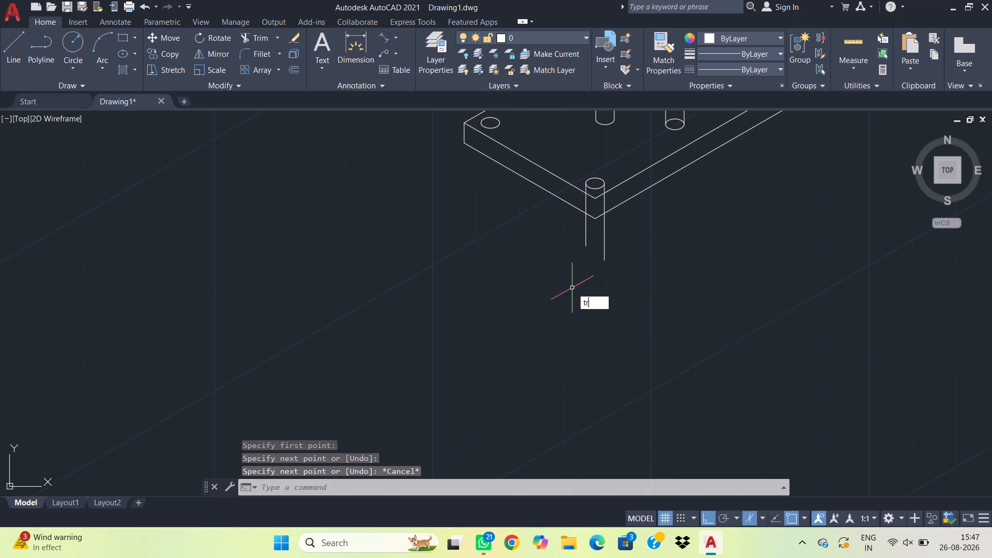
key("space")
left_click_drag(611, 231, 539, 226)
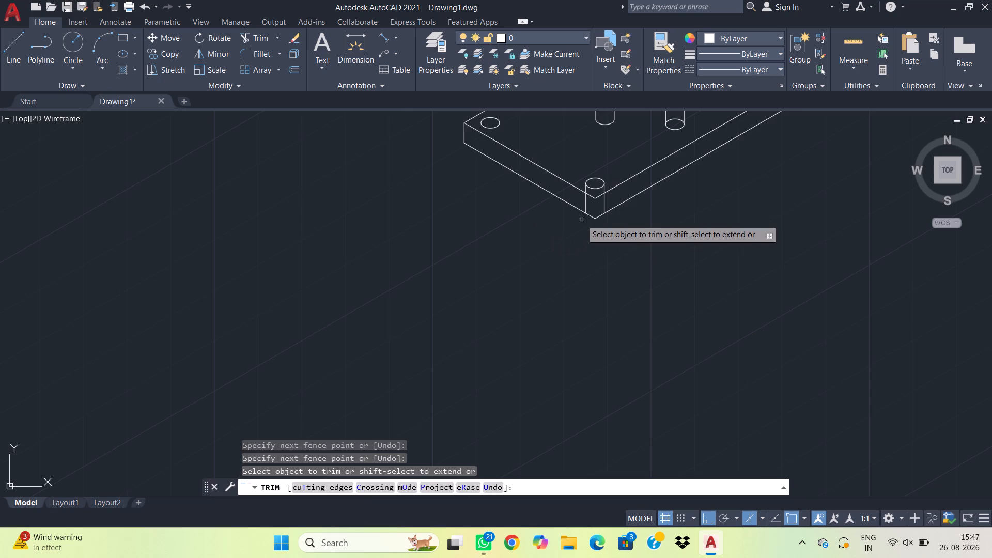
scroll(586, 204, "up", 1)
left_click_drag(616, 176, 605, 181)
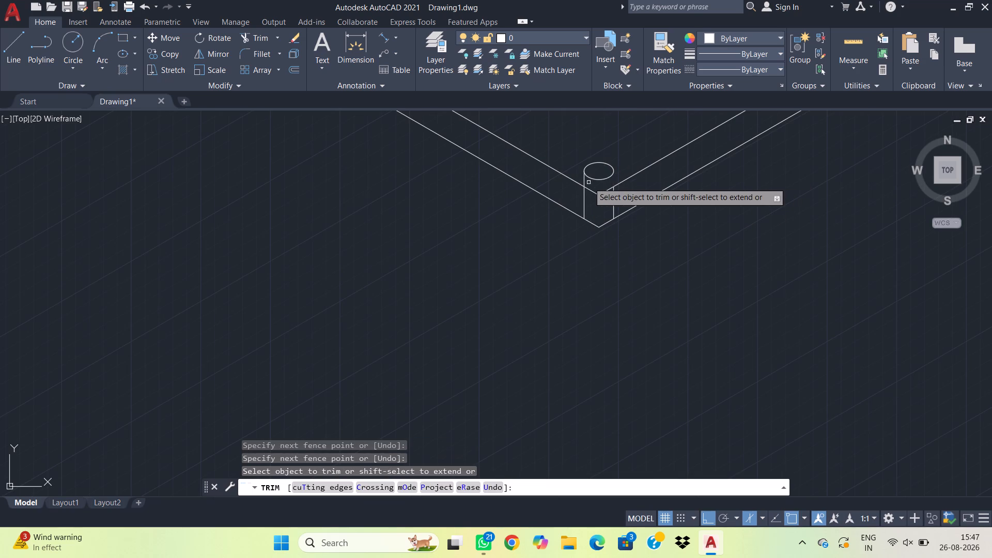
left_click_drag(587, 182, 580, 179)
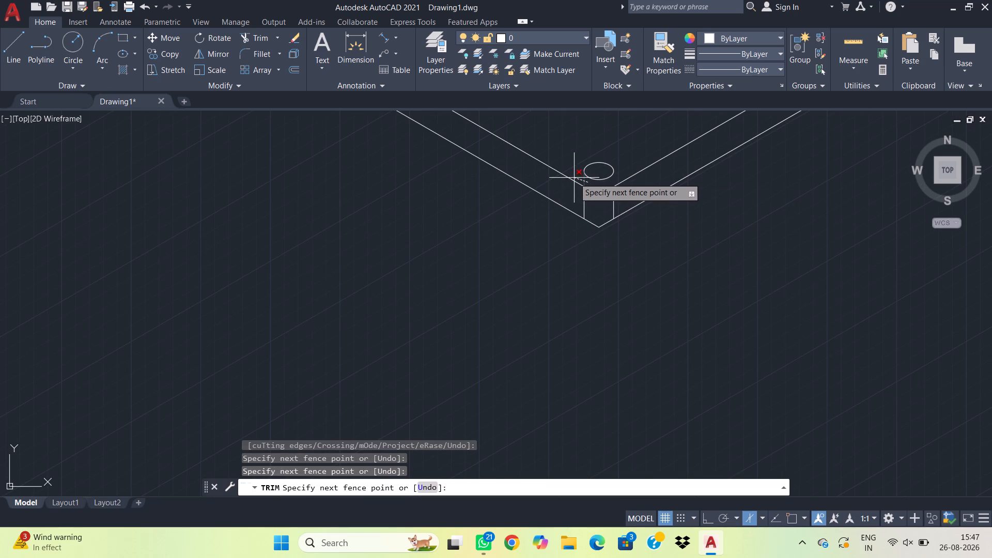
left_click(574, 178)
key("grave")
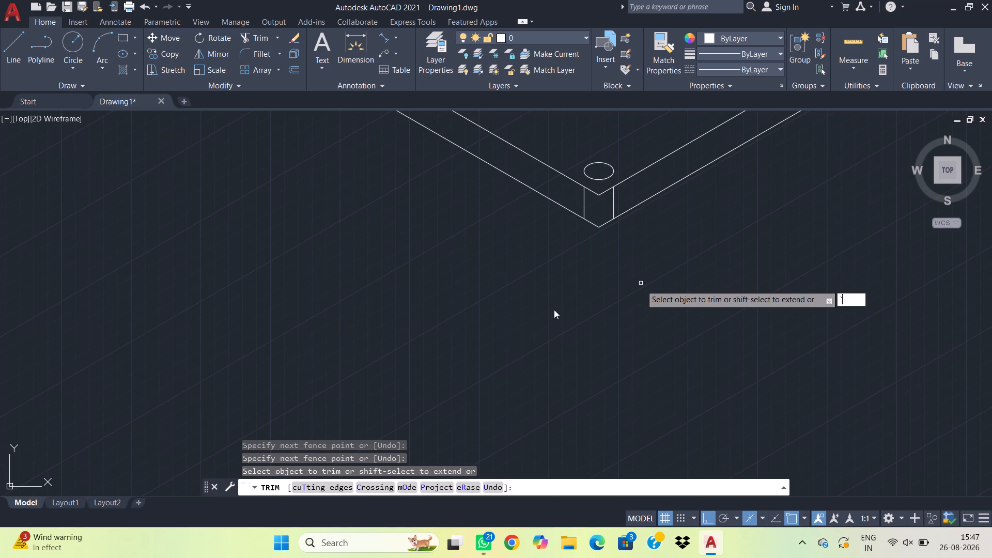
key("Escape")
key("Escape")
key("Escape")
key("Escape")
Fillet the plate's front corner with radius 10 on both the top and bottom outlines.
key("f")
key("space")
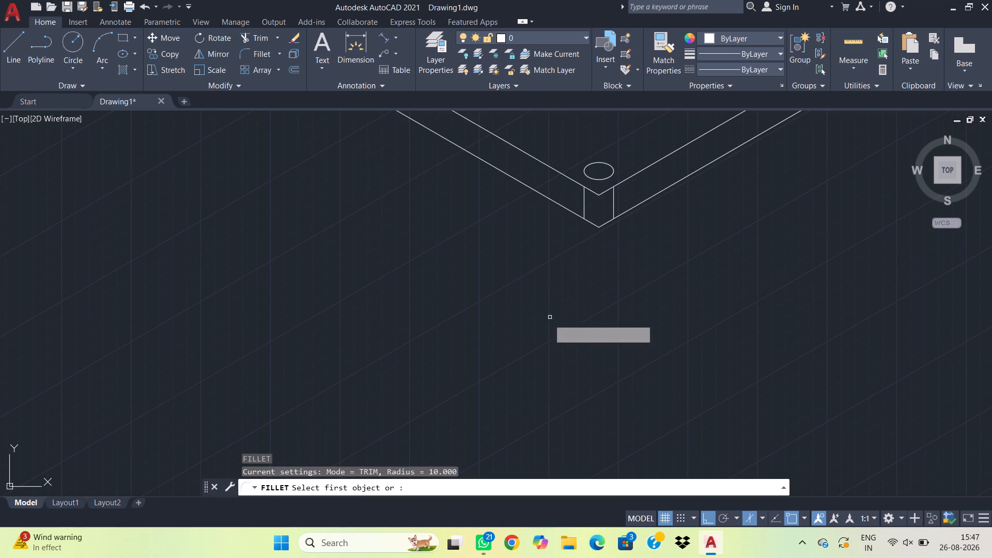
key("Escape")
key("Escape")
type("f r")
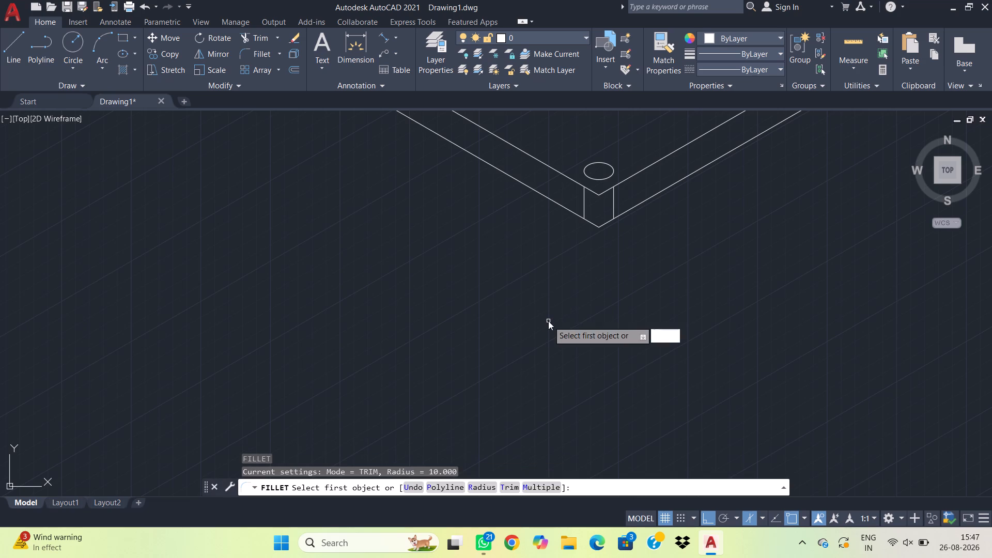
key("space")
type("10")
key("Return")
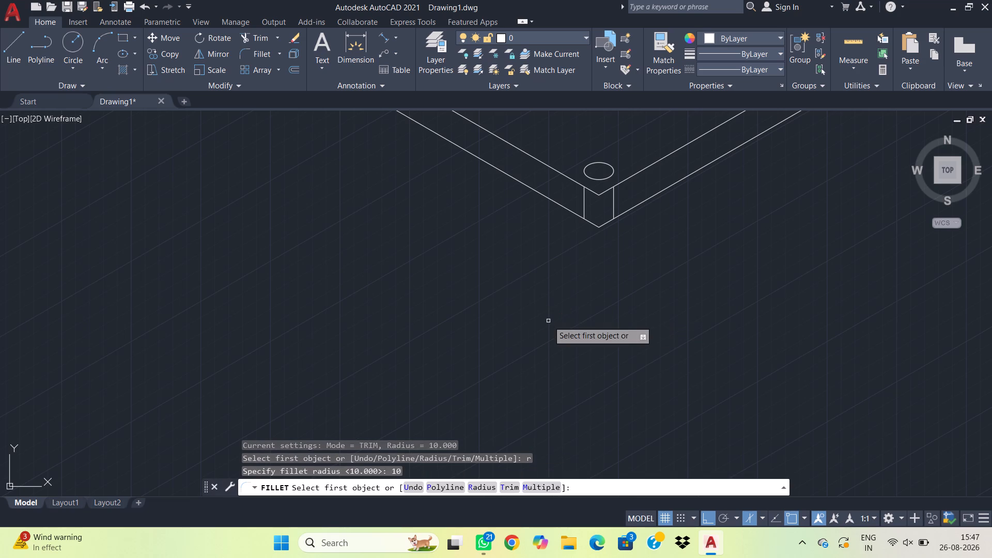
left_click(596, 193)
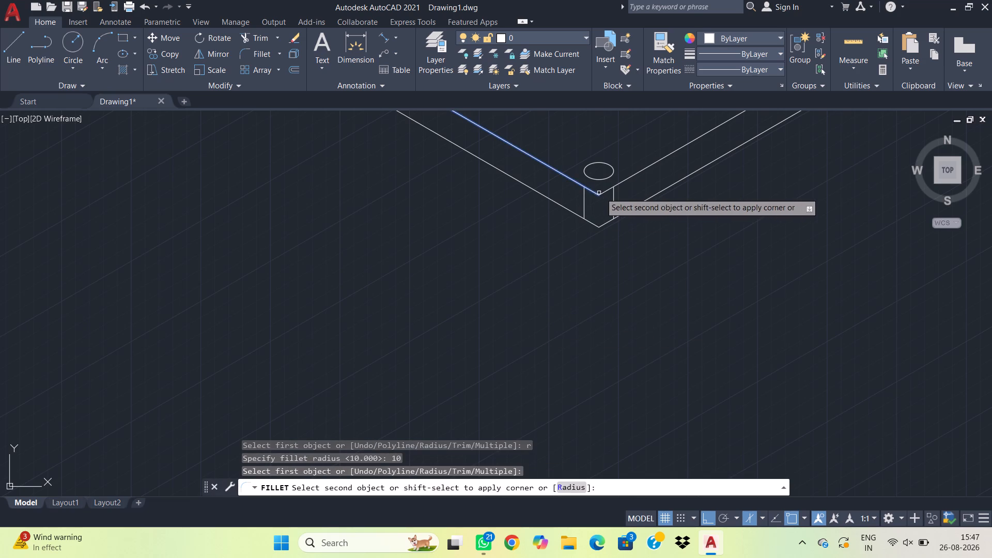
left_click(606, 194)
key("space")
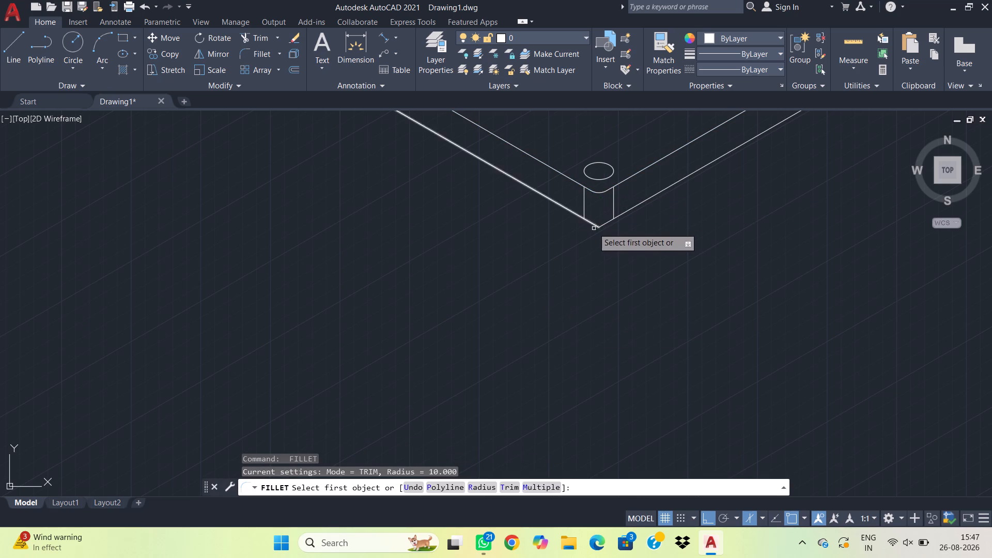
left_click(595, 224)
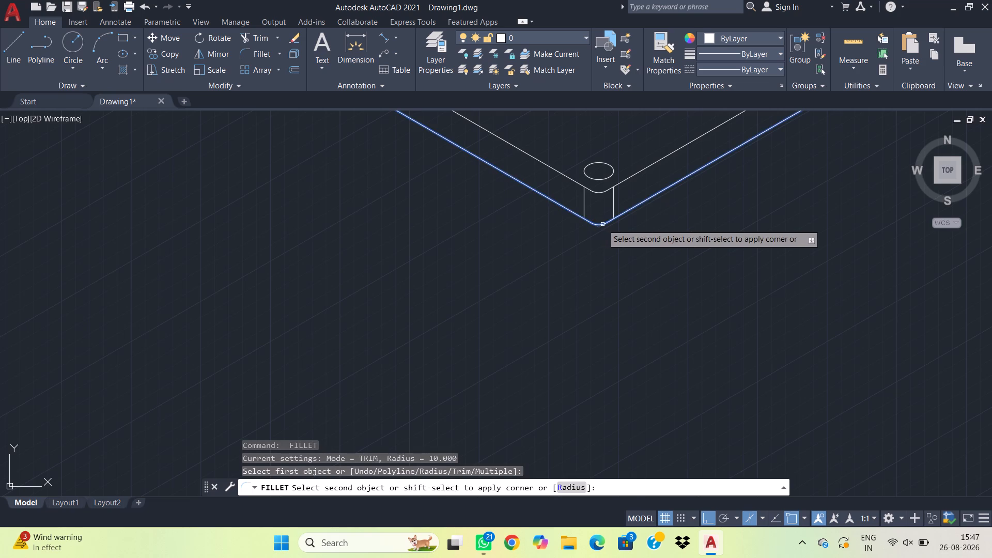
left_click(602, 224)
Draw a vertical line down from the left quadrant of the plate's left-corner isocircle, past the bottom edge.
scroll(618, 290, "down", 1)
middle_click_drag(583, 279, 584, 290)
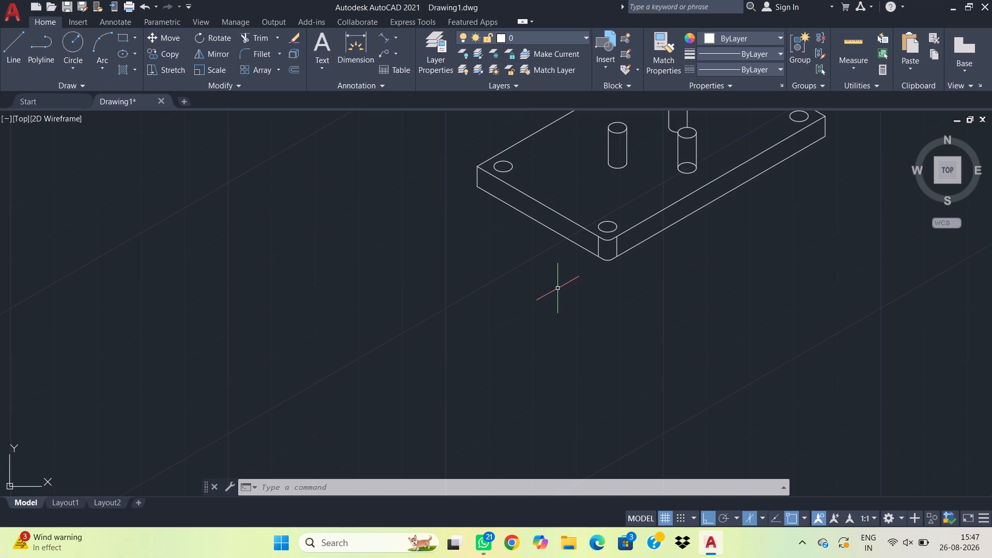
type("l")
key("space")
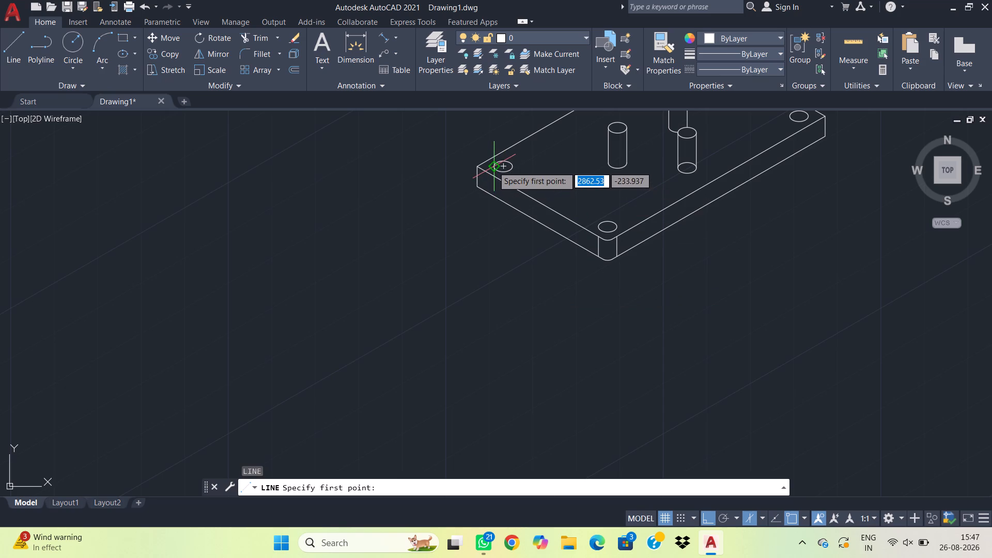
left_click(493, 166)
left_click(488, 211)
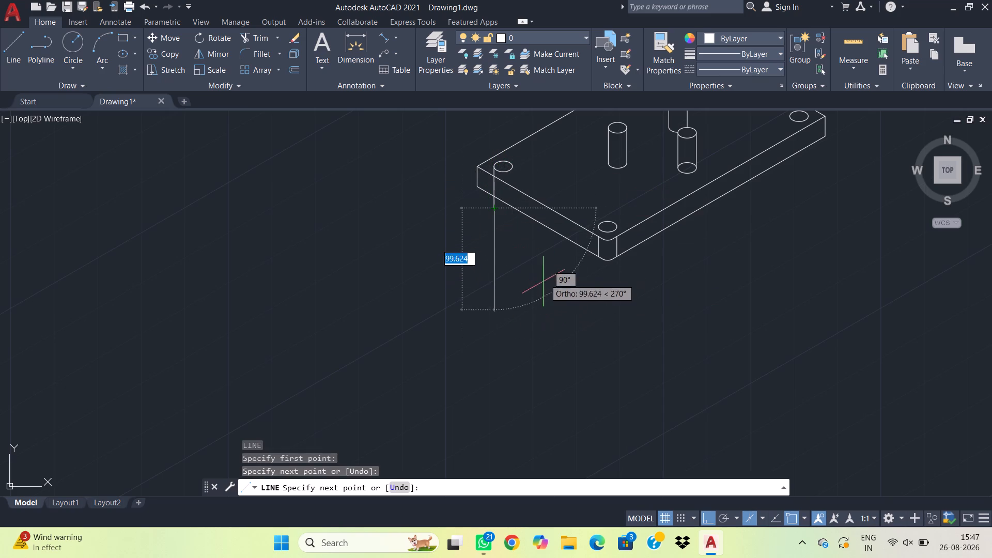
key("Escape")
key("Escape")
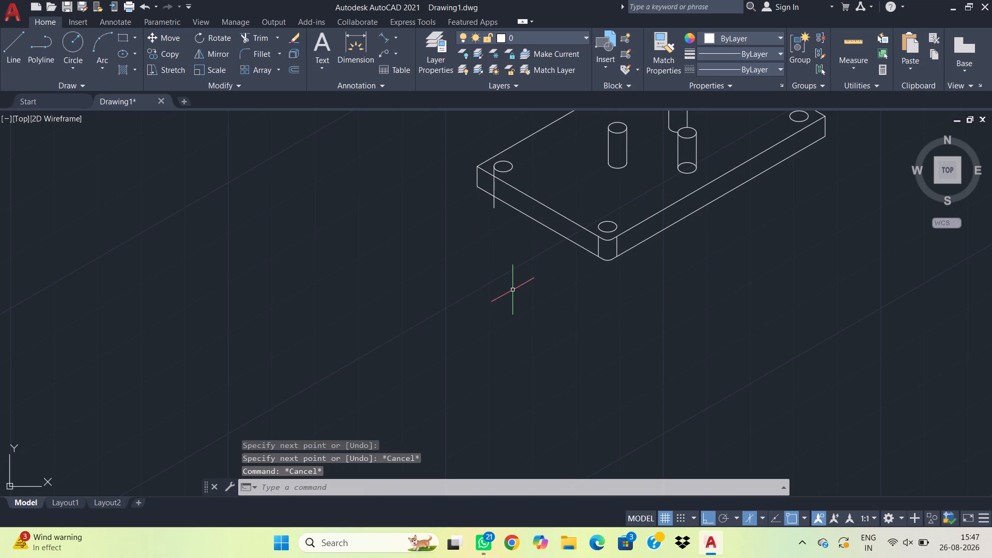
Fillet the left corner of the plate's top outline with radius 10.
type("f")
key("space")
key("r")
key("space")
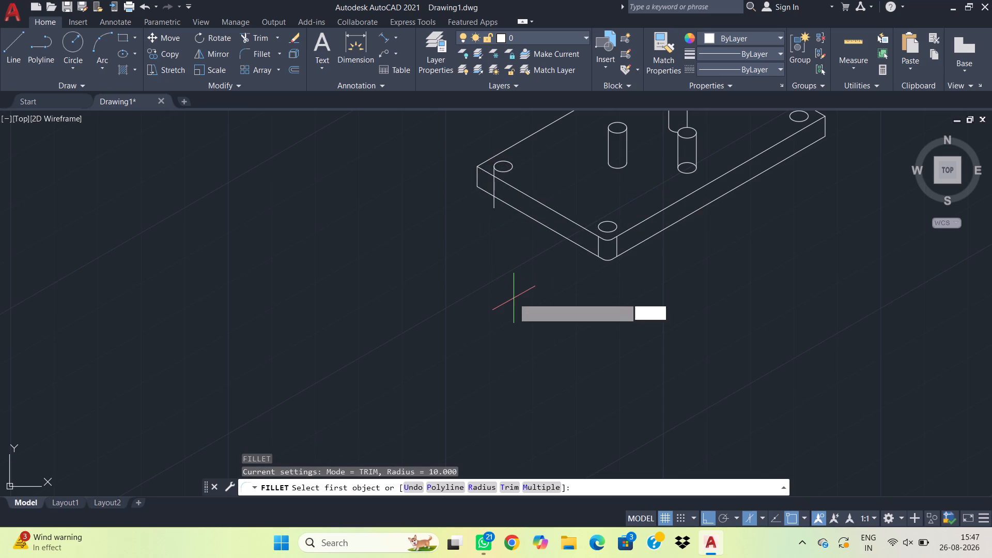
type("10")
key("Return")
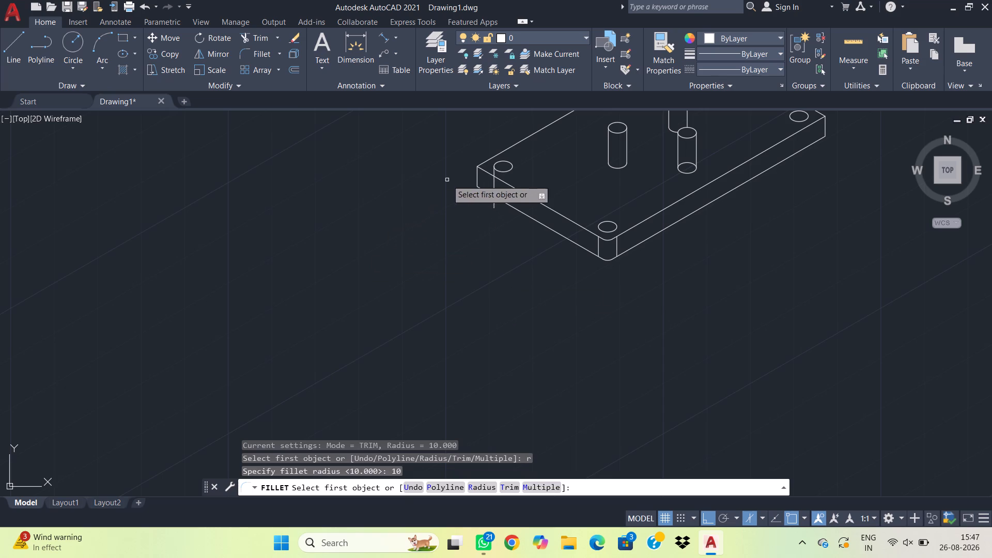
left_click(485, 172)
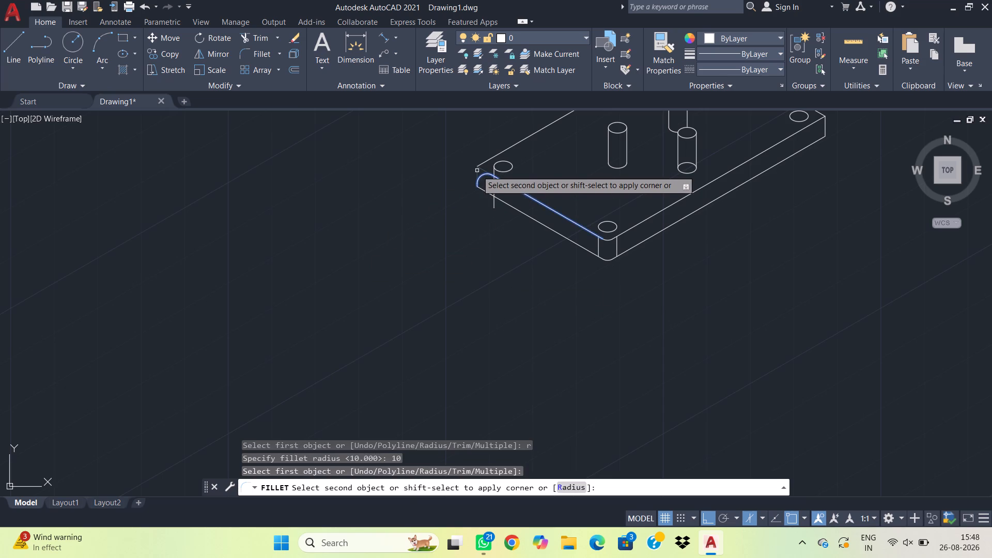
left_click(481, 164)
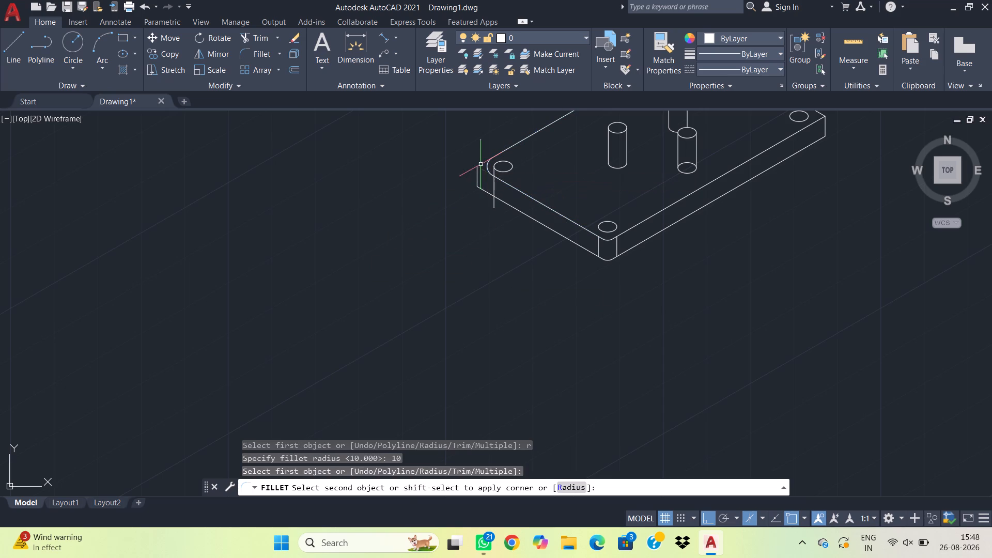
key("space")
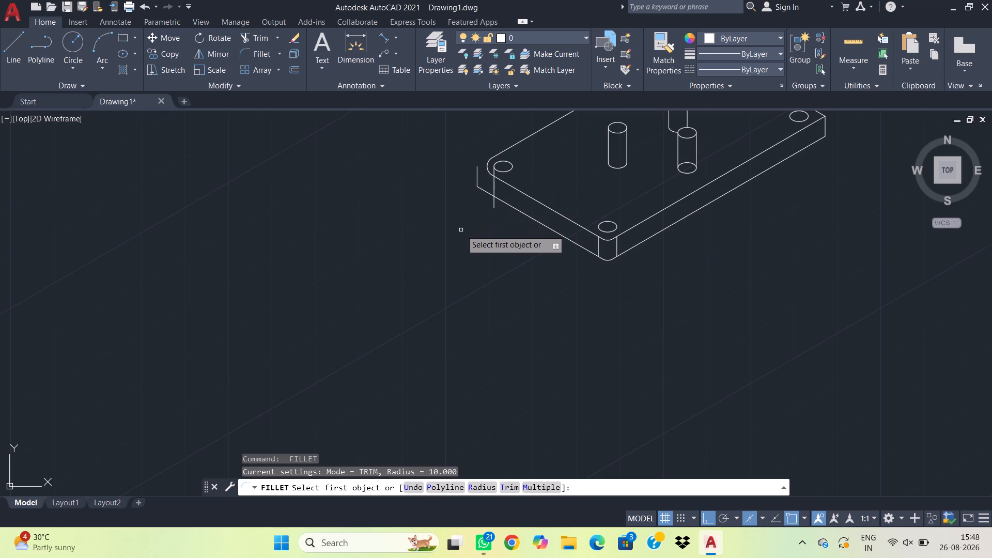
key("Escape")
Draw a vertical line down from the outermost point of the left corner's top fillet arc, past the plate's bottom edge.
type("l")
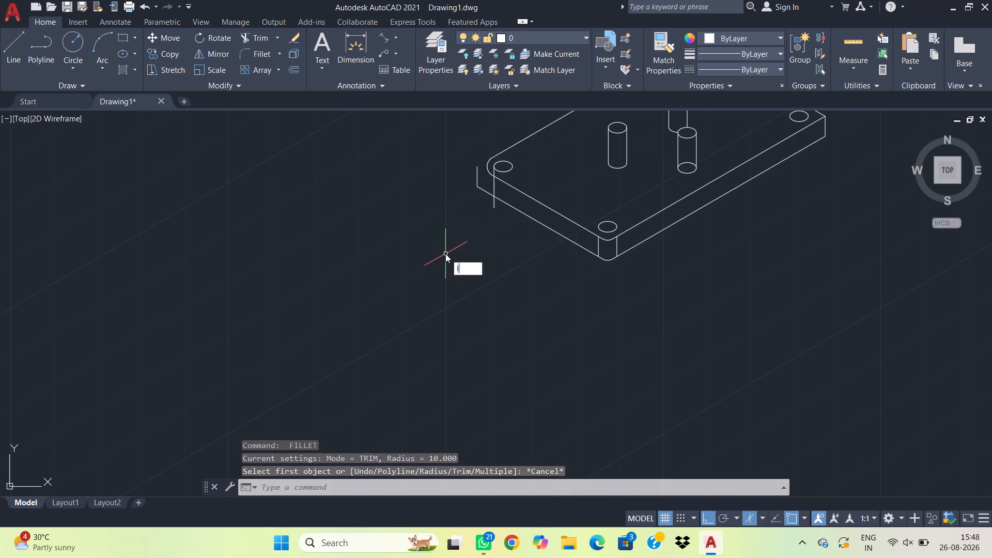
key("space")
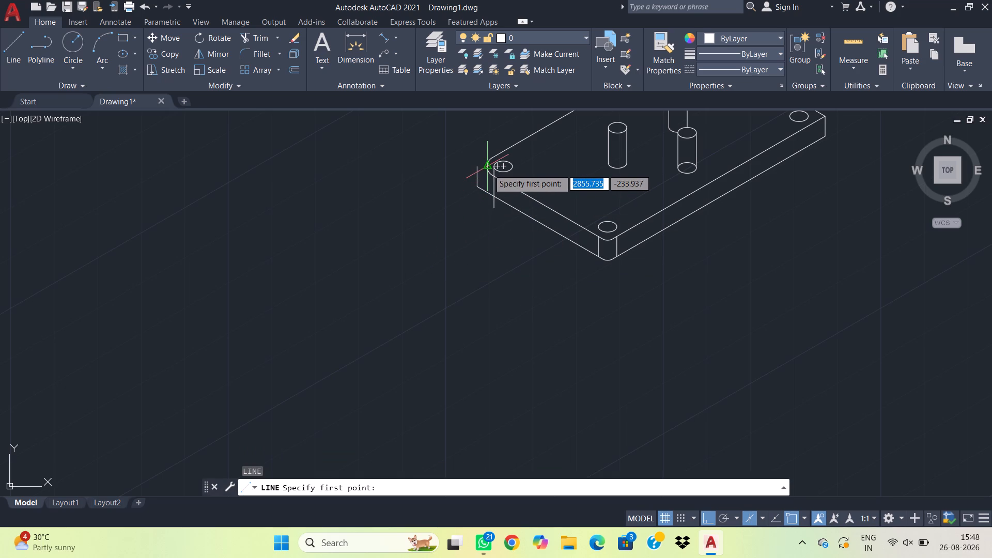
left_click(488, 169)
left_click(481, 277)
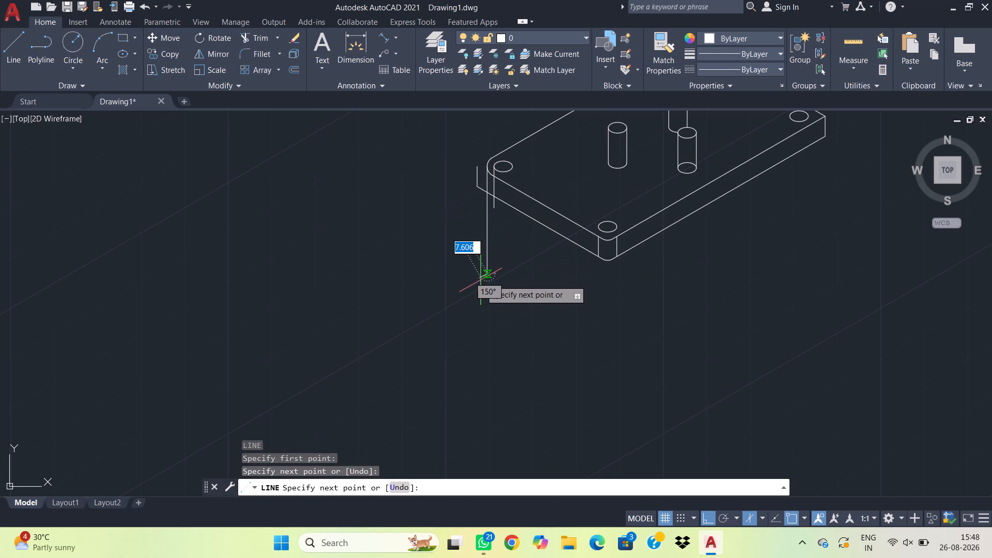
key("Escape")
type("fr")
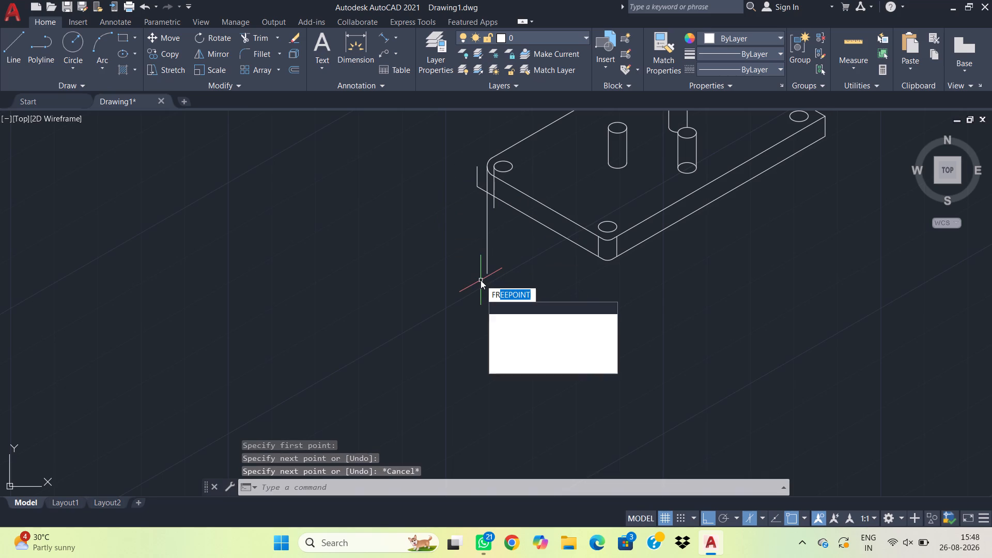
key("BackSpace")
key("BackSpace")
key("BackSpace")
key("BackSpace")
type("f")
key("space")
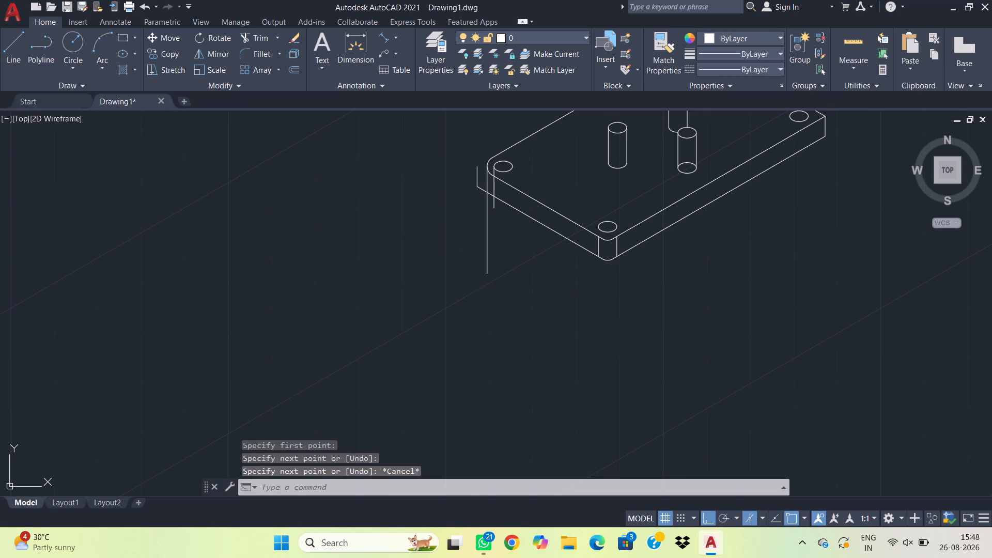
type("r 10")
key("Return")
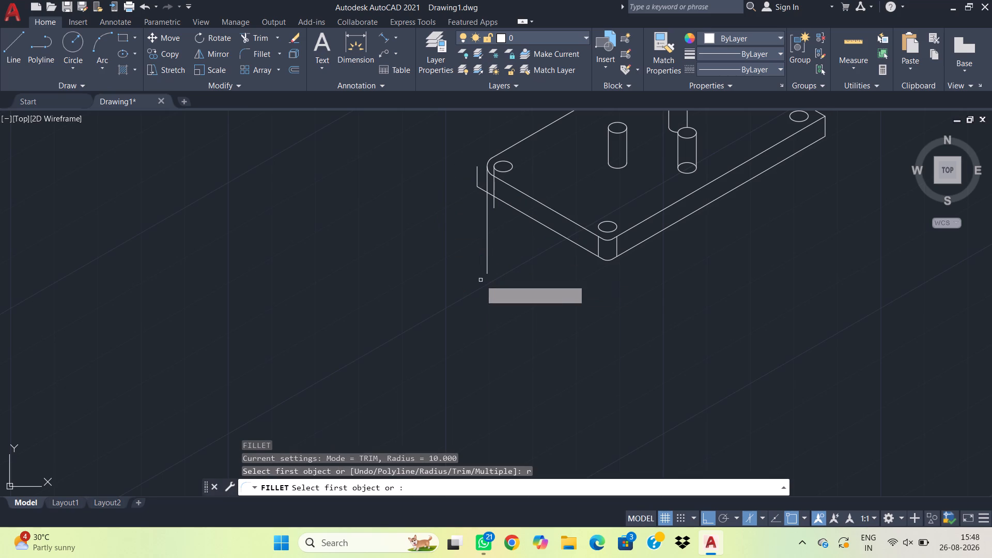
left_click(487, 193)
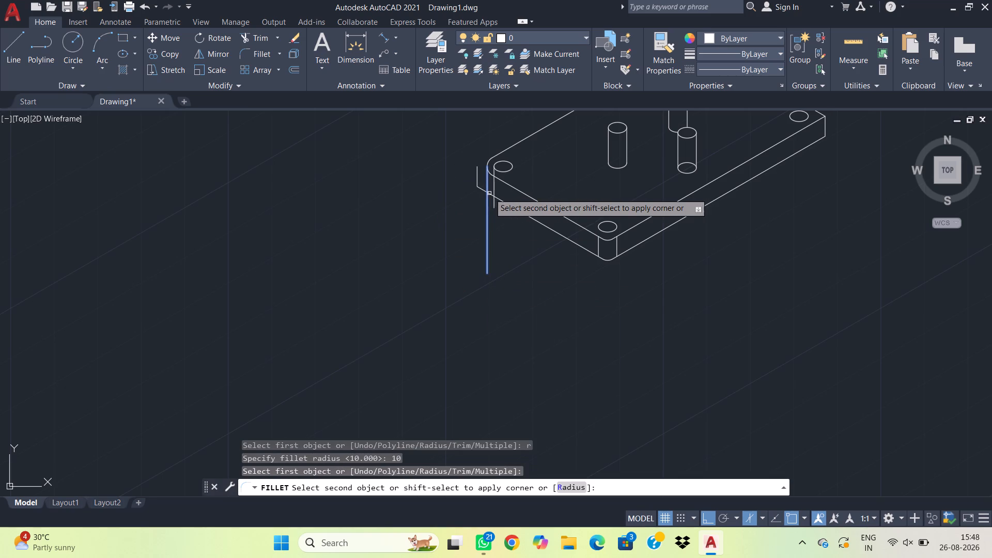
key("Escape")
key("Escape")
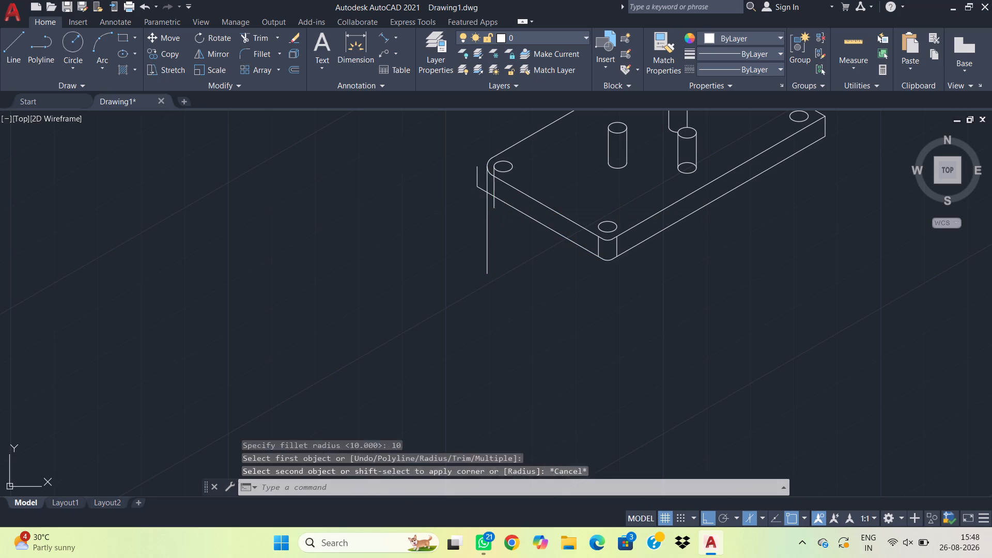
Trim off the part of the left fillet's vertical line that extends below the plate's bottom edge.
type("tr")
key("space")
left_click_drag(505, 256, 410, 204)
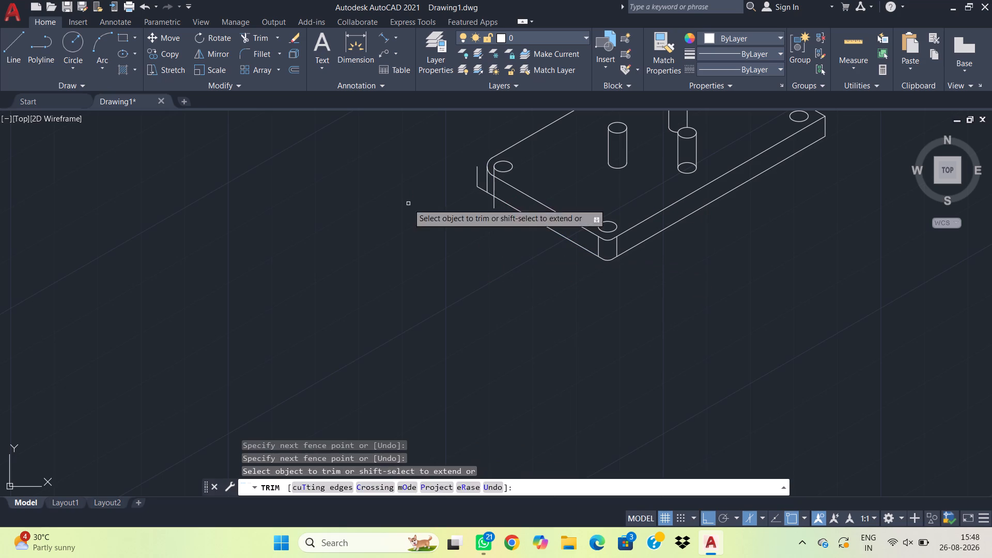
key("Escape")
Fillet the left vertical edge line to the plate's bottom edge with radius 10.
key("f")
key("space")
type("r 10")
key("Return")
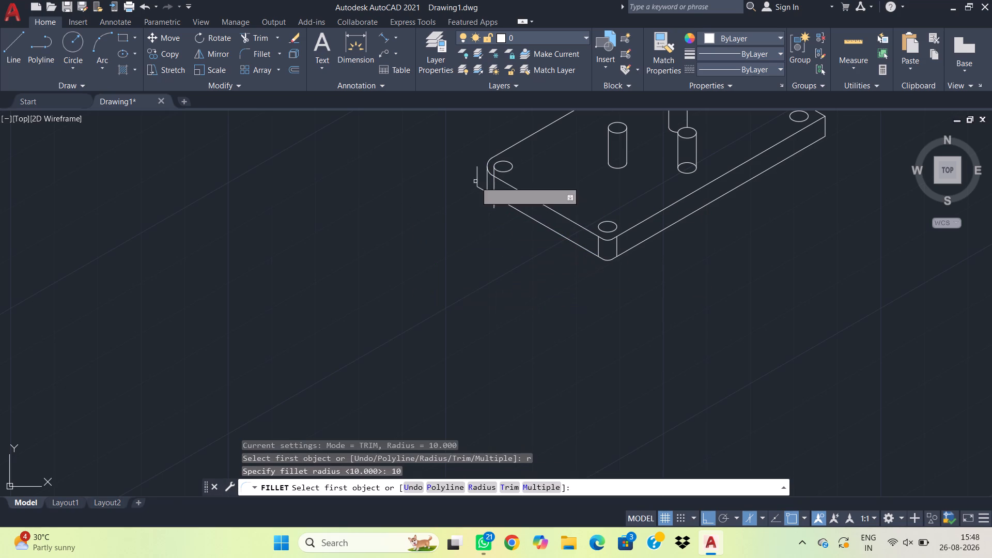
scroll(475, 181, "up", 2)
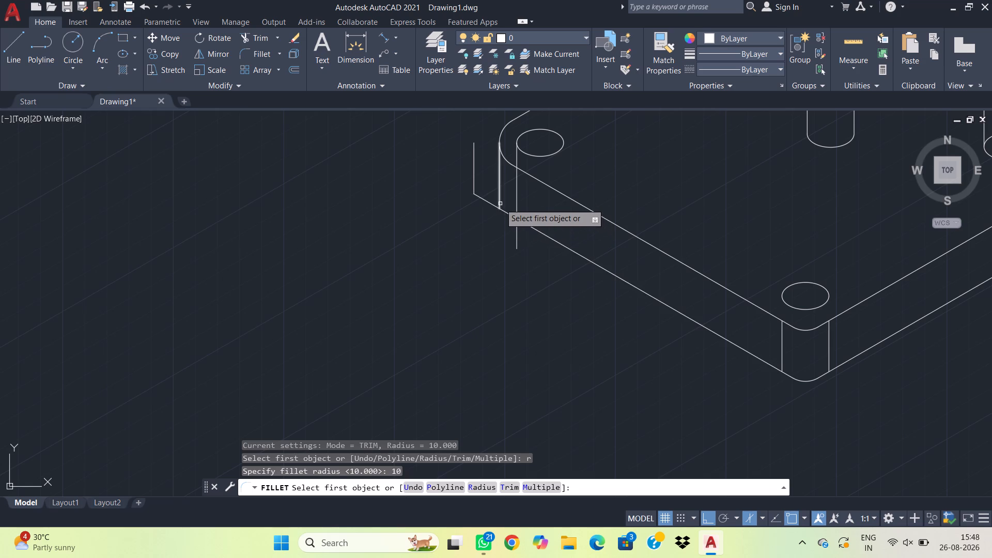
left_click(500, 202)
left_click(504, 213)
key("Escape")
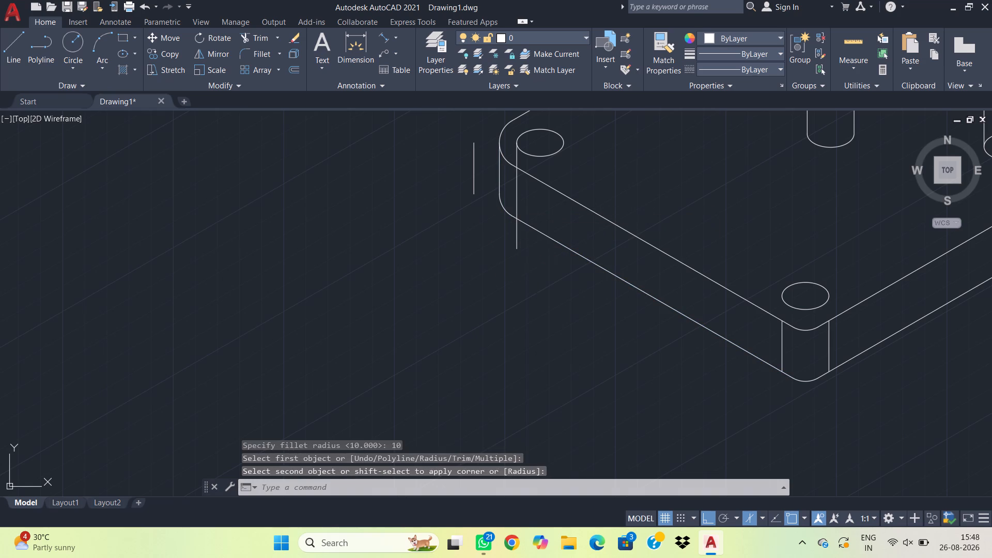
Trim the isocircle's vertical line to between the top and bottom edges and remove the leftover outer corner line at the left corner.
key("t")
type("r")
key("space")
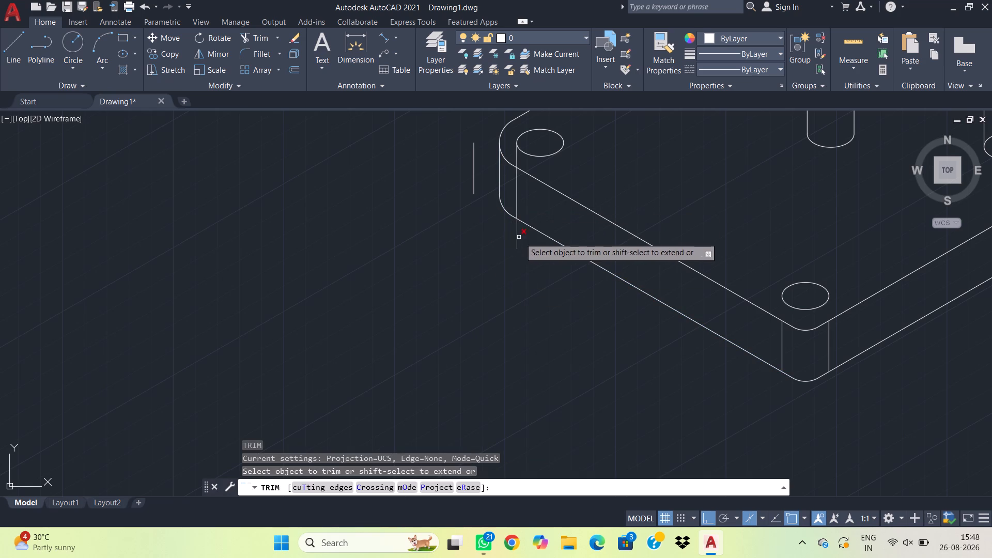
left_click_drag(524, 240, 502, 228)
left_click_drag(482, 162, 470, 166)
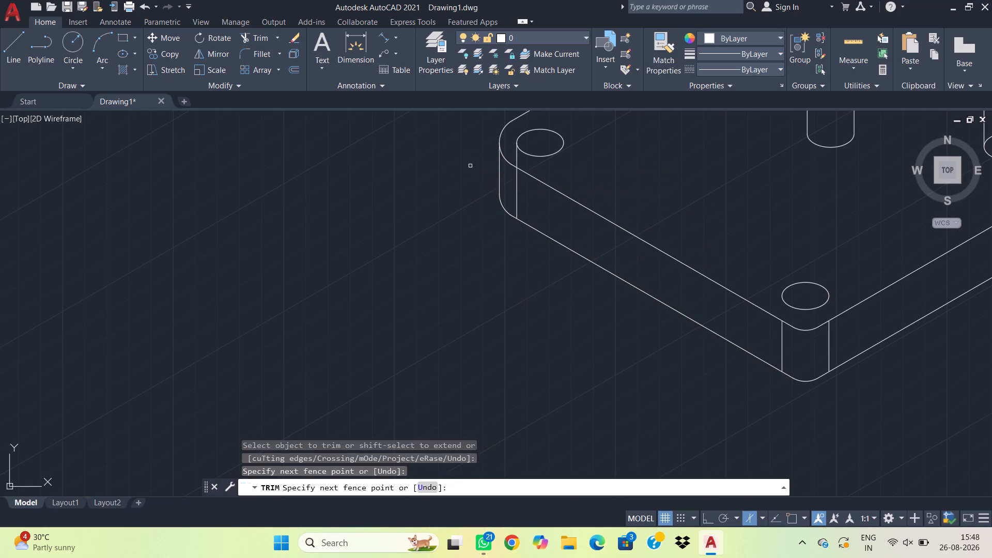
left_click_drag(520, 158, 514, 156)
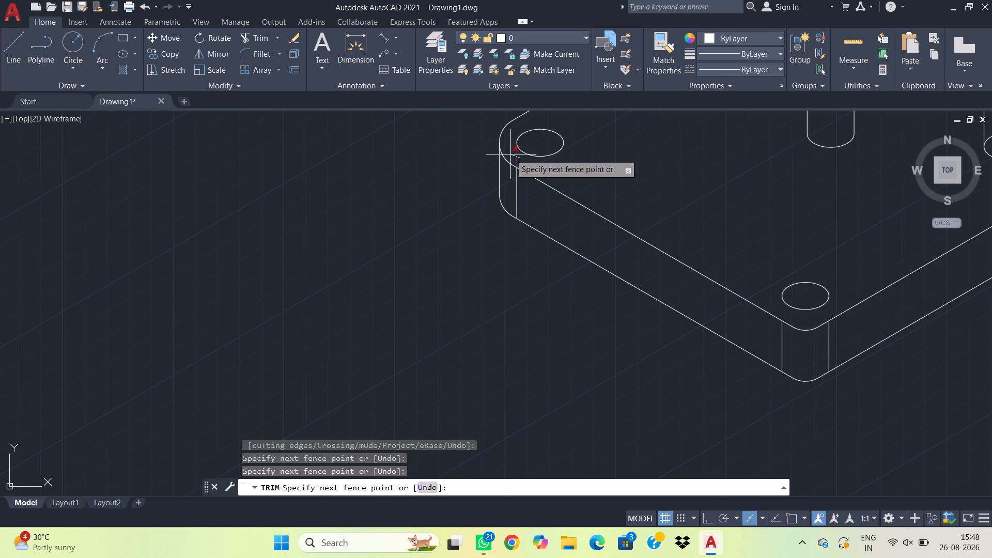
left_click(510, 154)
key("Escape")
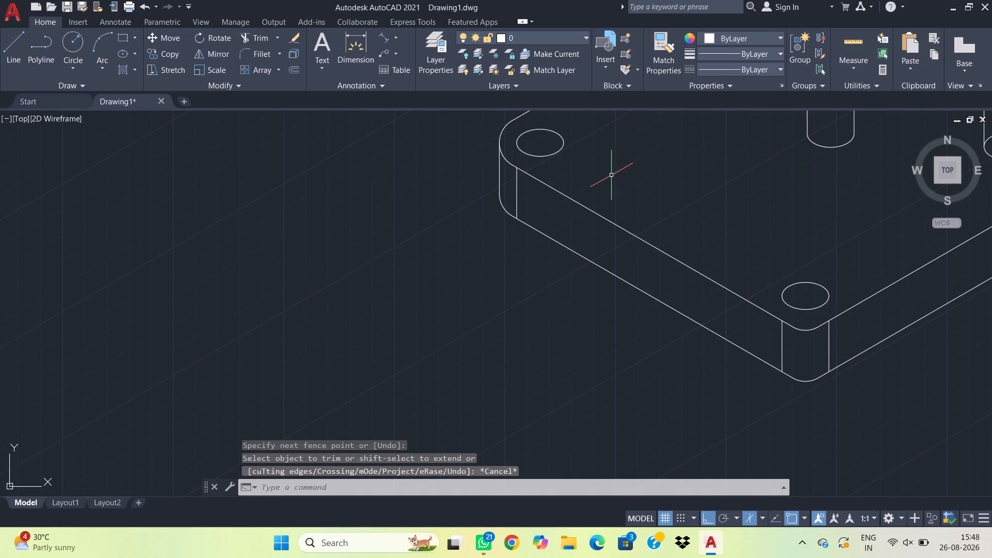
Draw a vertical line down from the right quadrant of the plate's right-corner isocircle, past the bottom edge.
scroll(613, 175, "down", 1)
middle_click_drag(694, 179, 516, 268)
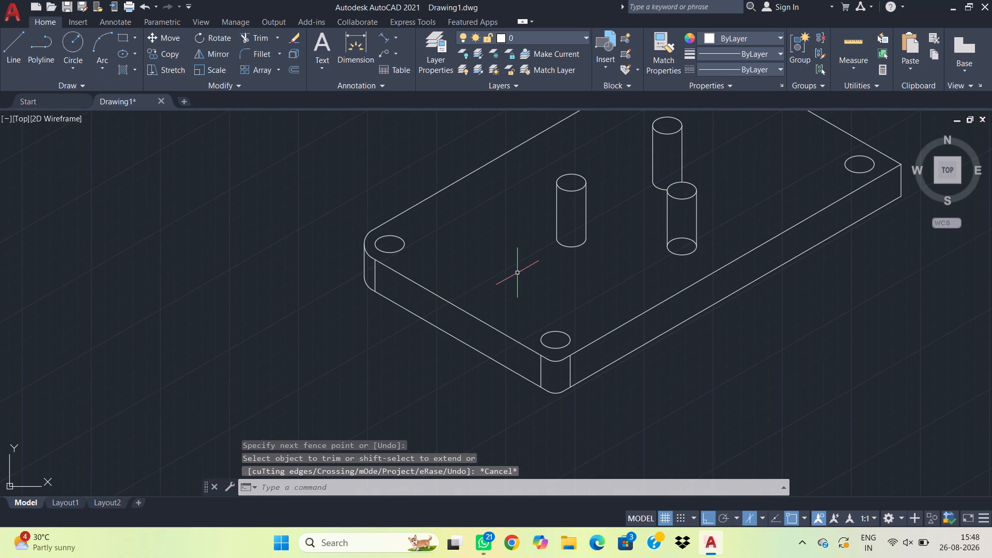
middle_click_drag(754, 229, 470, 331)
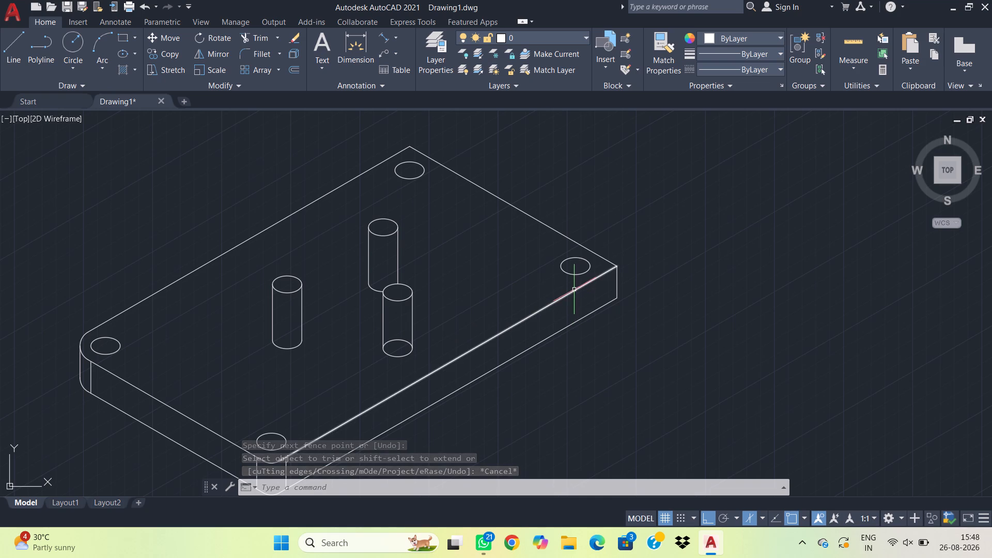
type("l")
key("space")
left_click(588, 267)
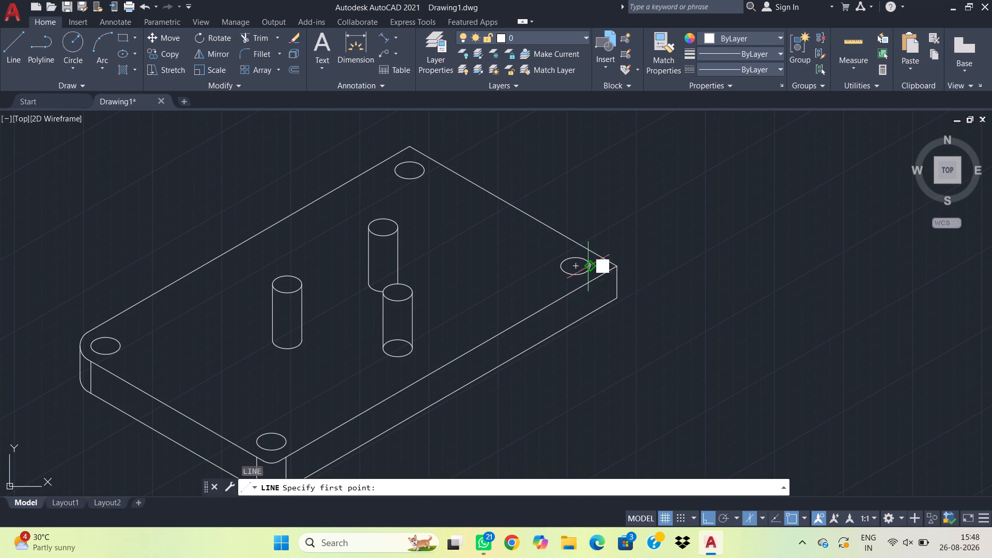
left_click(613, 378)
key("Escape")
key("Escape")
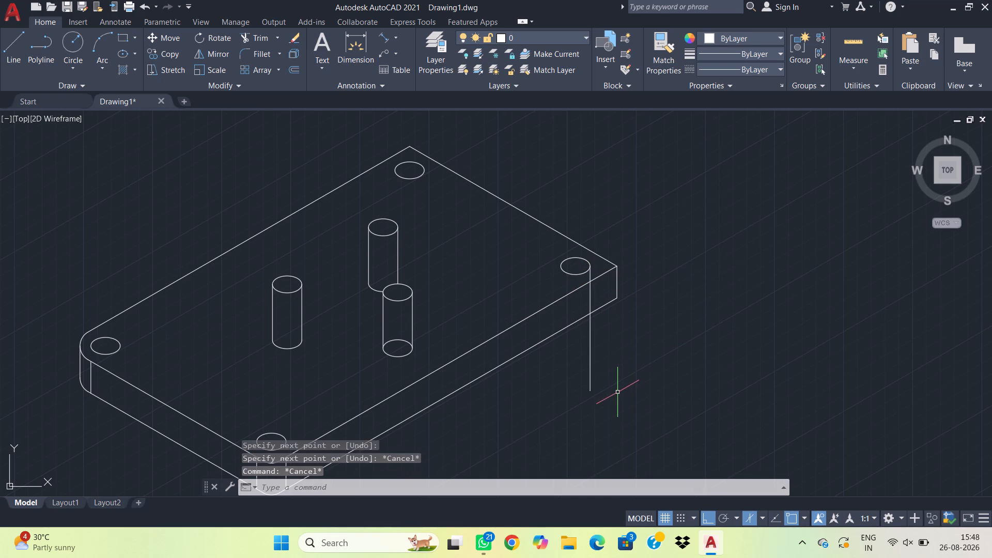
Fillet the right corner of the plate's top outline with radius 10.
key("f")
key("space")
type("r 10")
key("Return")
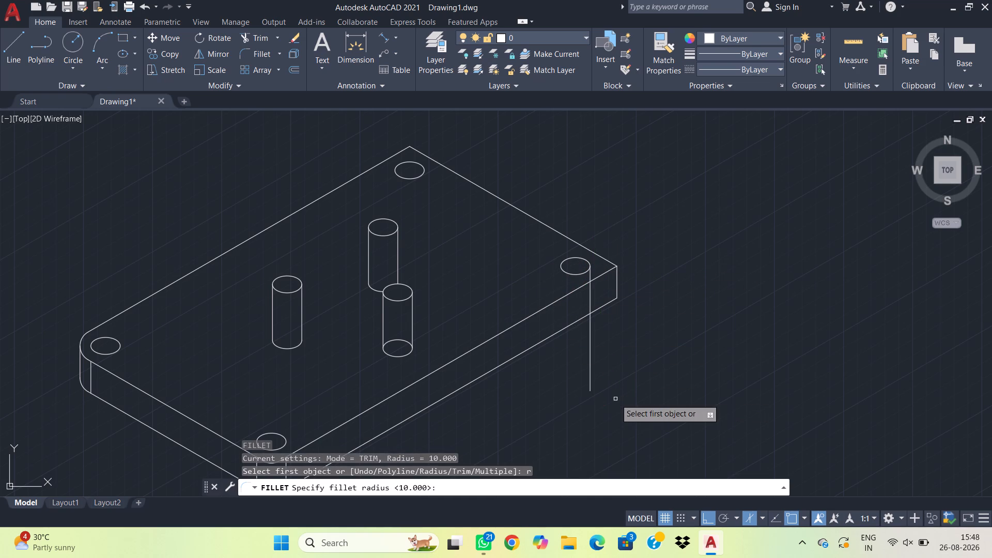
left_click(606, 274)
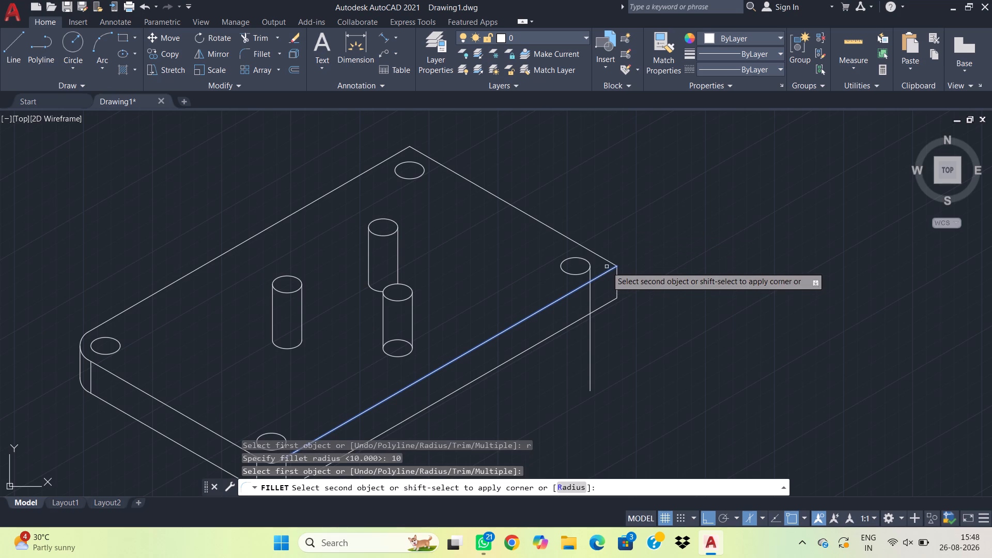
left_click(607, 260)
key("Escape")
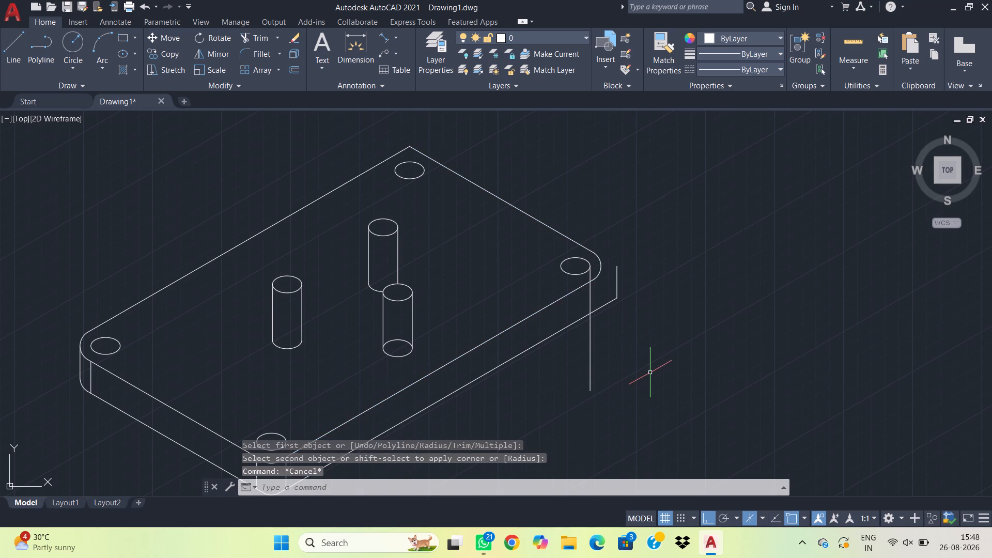
Draw a vertical line down from the outermost point of the right corner's top fillet arc, past the plate's bottom edge.
key("l")
key("space")
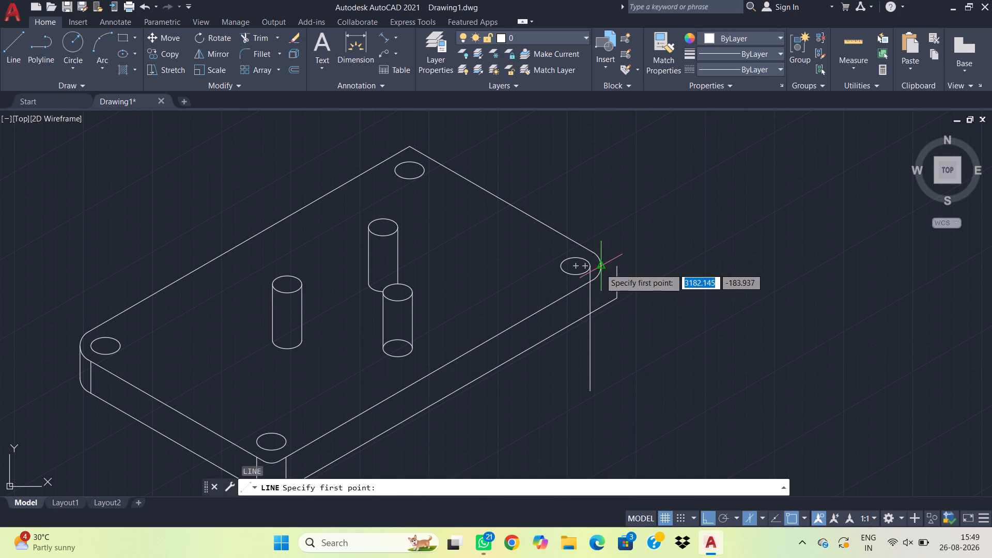
left_click(600, 268)
left_click(612, 350)
key("Escape")
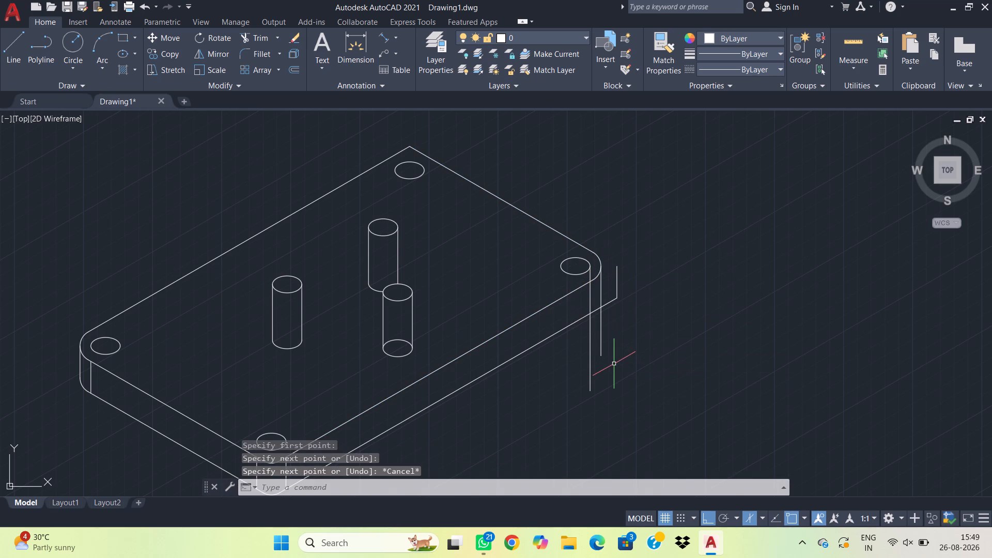
Trim both right-corner vertical lines where they extend below the plate's bottom edge.
type("tr")
key("space")
left_click_drag(615, 316, 549, 385)
key("Escape")
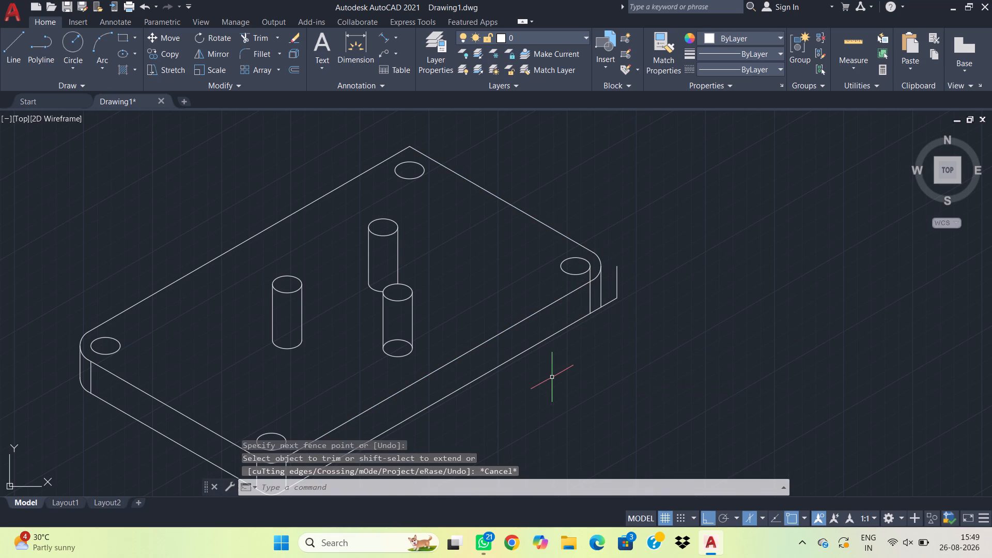
Fillet the right corner's outer vertical line with the plate's bottom edge at radius 10.
type("f")
key("space")
key("r")
key("space")
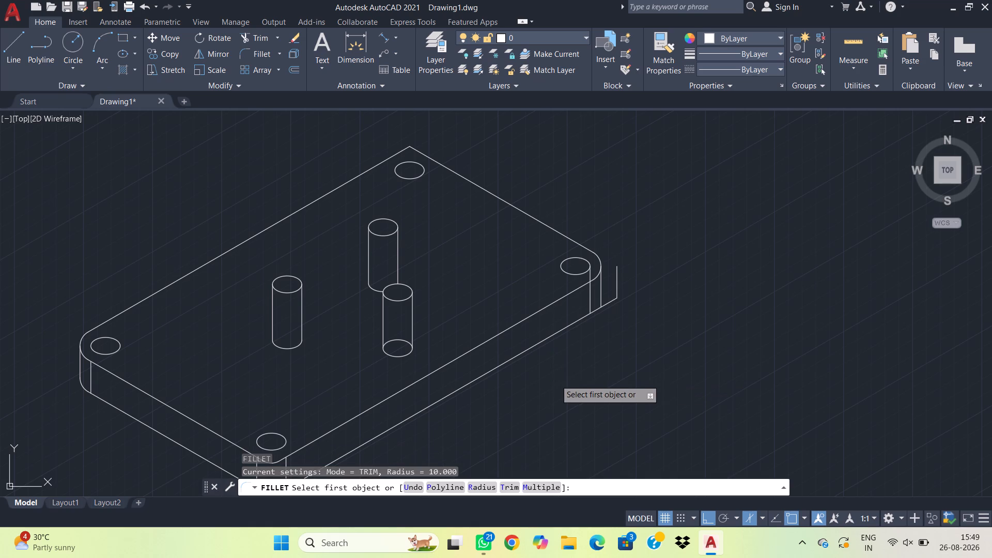
type("10")
key("Return")
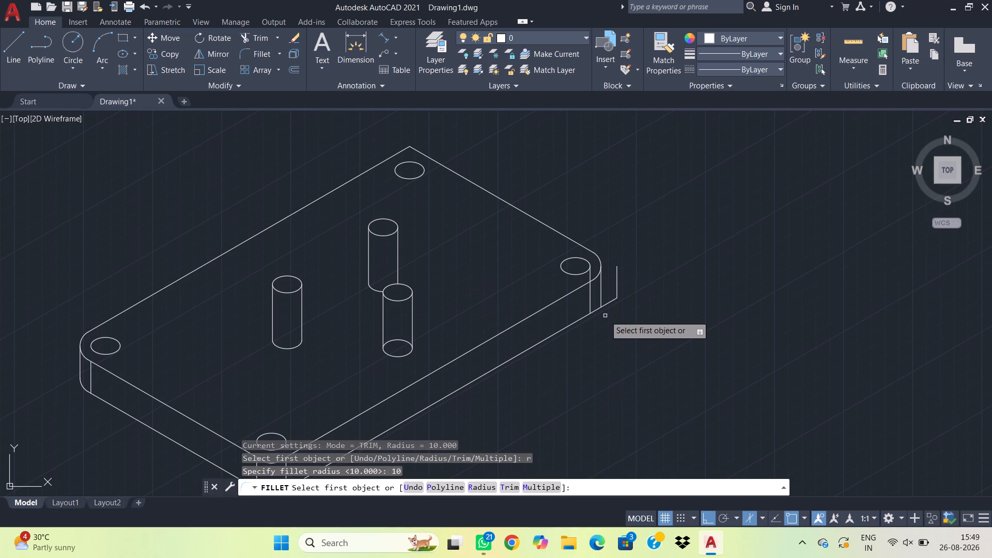
left_click(601, 301)
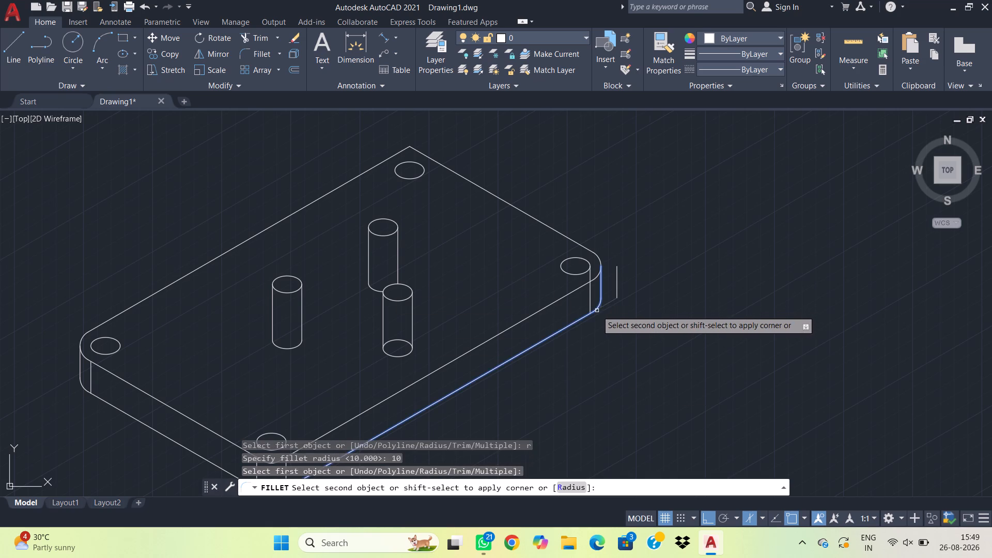
left_click(597, 311)
key("Escape")
Delete the leftover vertical line outside the plate's rounded right corner.
left_click_drag(642, 328, 634, 312)
left_click(618, 266)
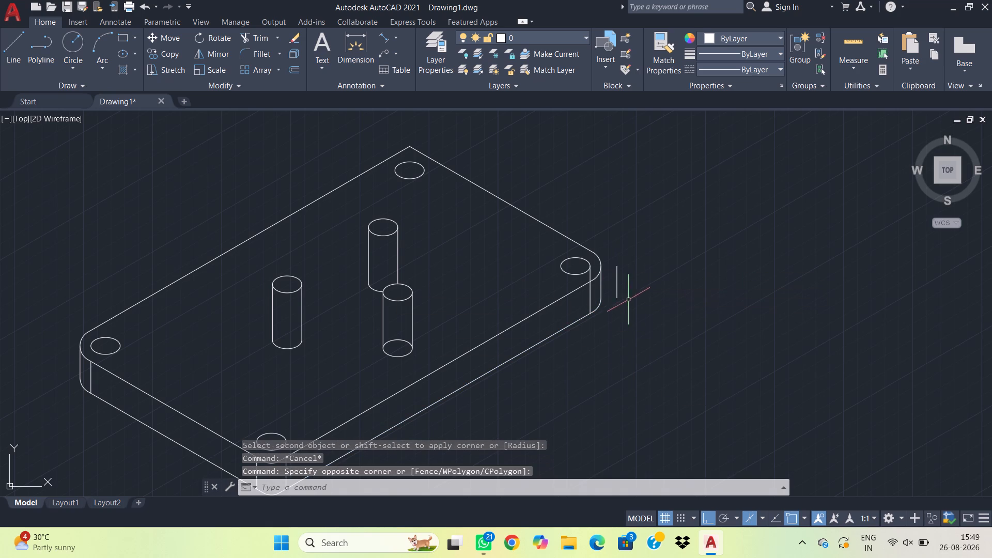
left_click_drag(629, 302, 619, 288)
left_click(608, 263)
key("Delete")
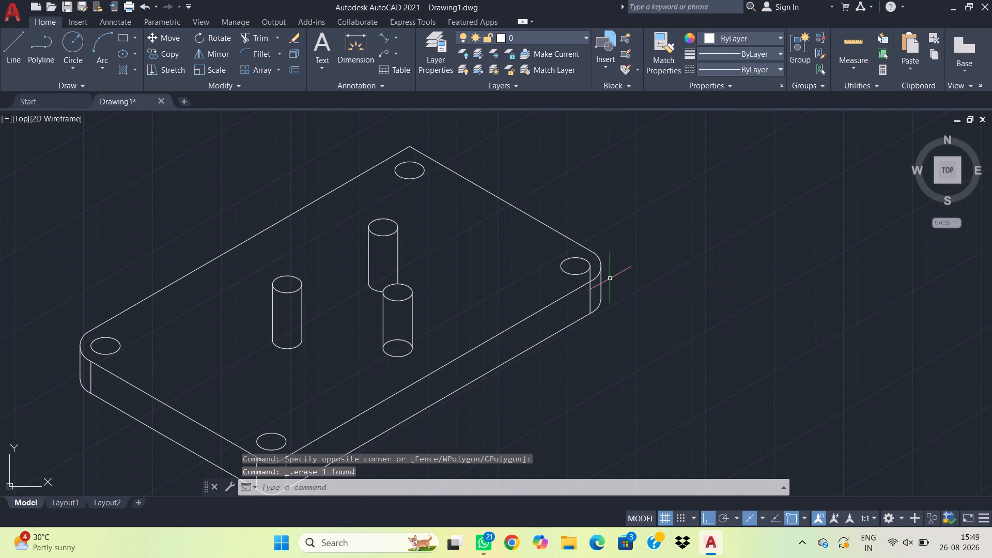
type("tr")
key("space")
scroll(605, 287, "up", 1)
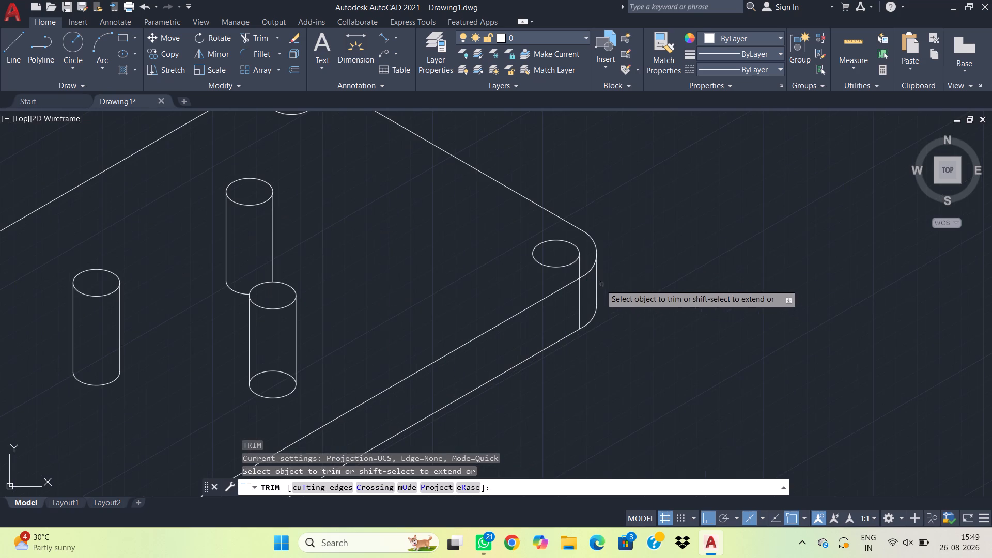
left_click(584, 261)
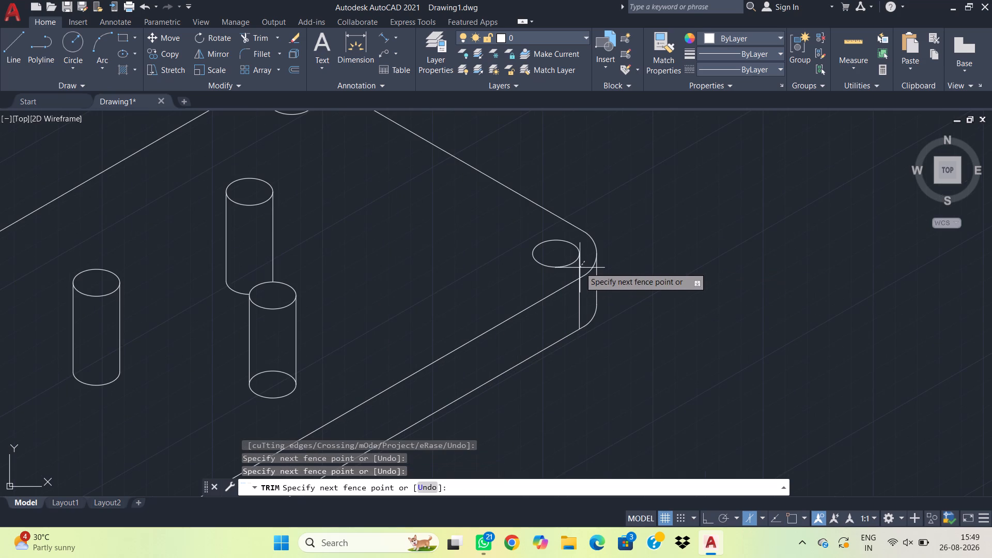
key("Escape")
Shorten the right corner's inner vertical line by stretching its upper end down to the plate's top front edge.
left_click(591, 301)
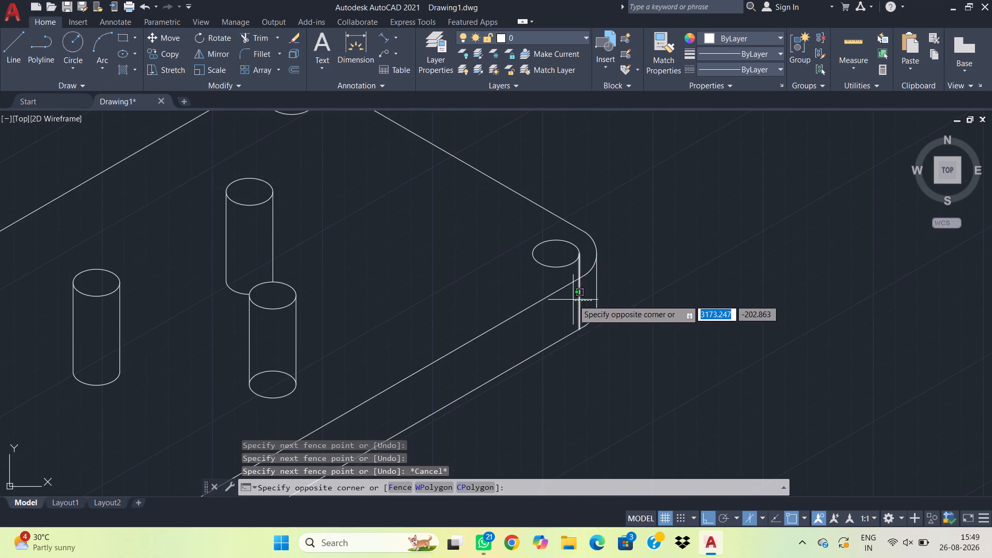
left_click(572, 298)
left_click(580, 254)
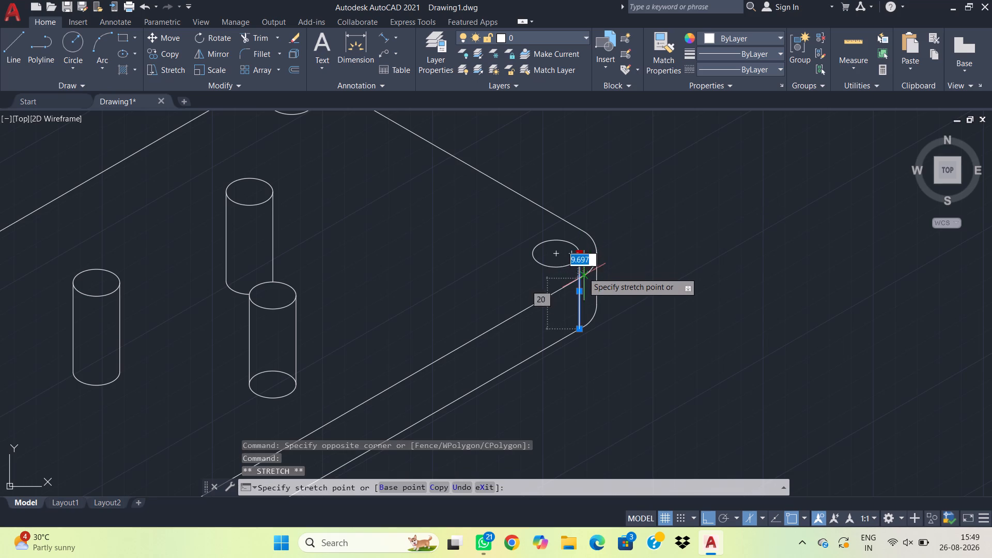
left_click(580, 282)
key("Escape")
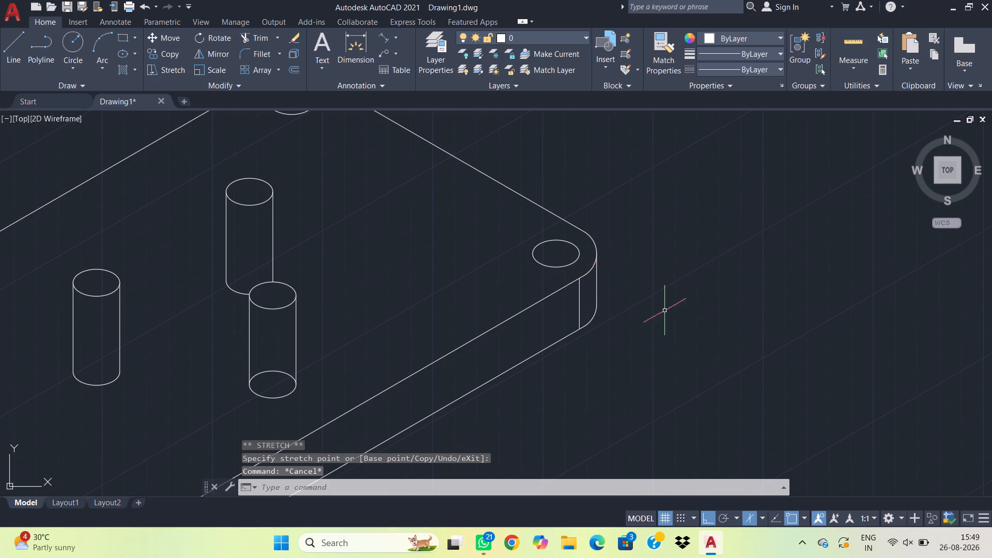
Fillet the back corner of the plate's top outline with radius 10.
scroll(655, 362, "up", 2)
scroll(567, 416, "down", 2)
scroll(488, 336, "down", 1)
middle_click_drag(488, 336, 623, 210)
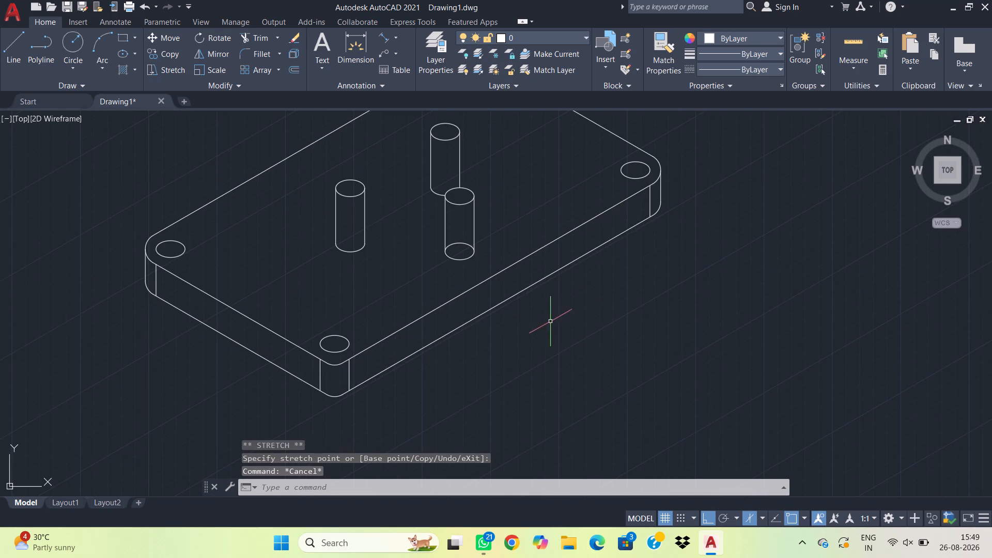
scroll(505, 284, "down", 1)
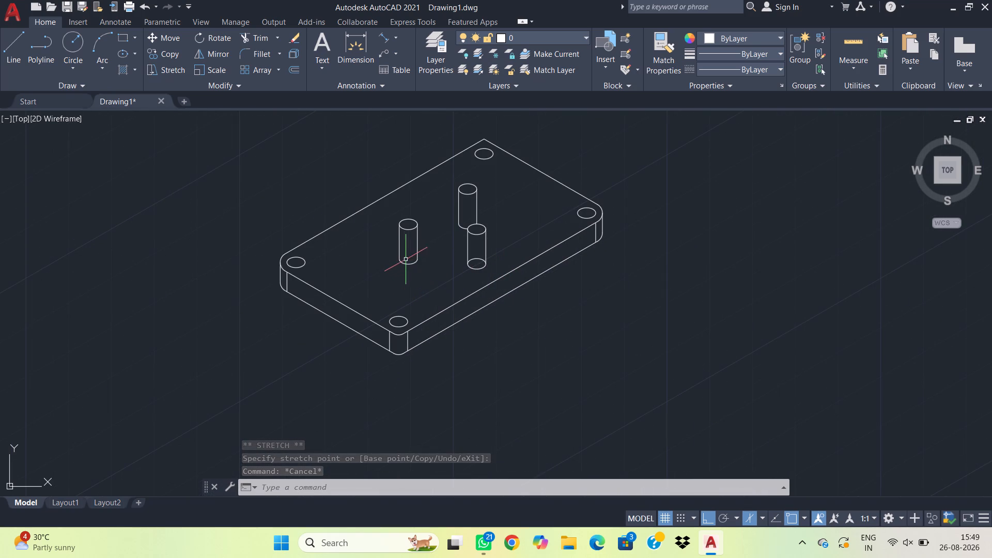
scroll(423, 306, "down", 1)
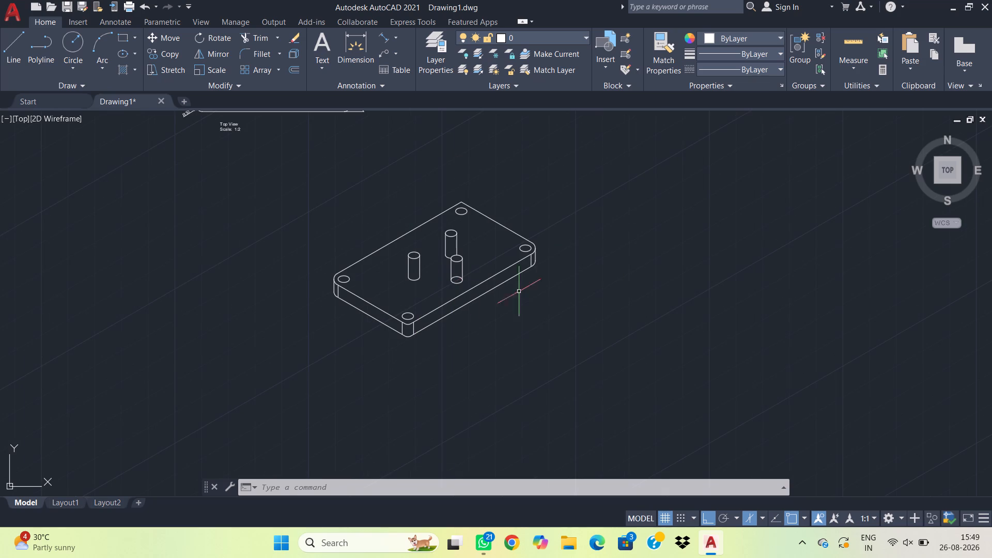
middle_click_drag(535, 282, 531, 286)
middle_click_drag(444, 250, 439, 302)
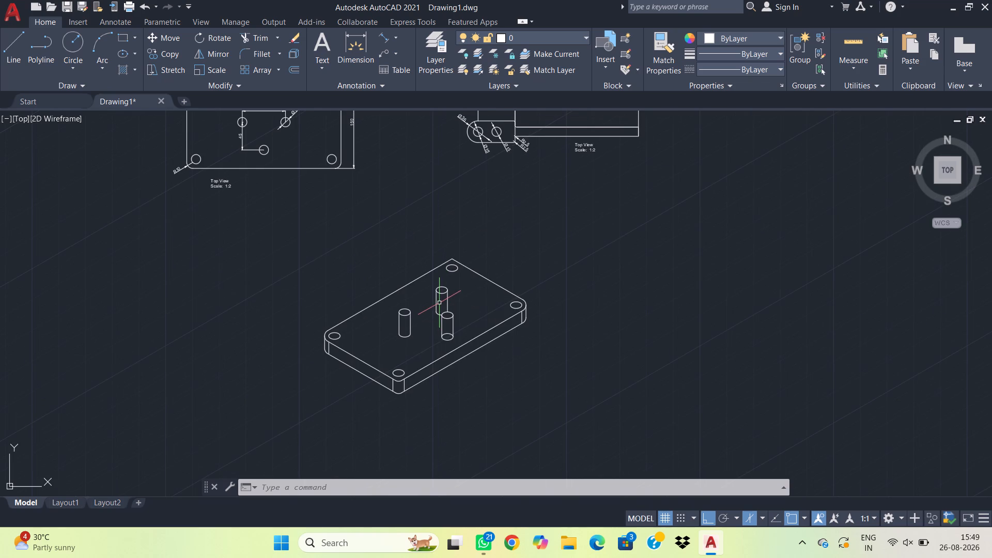
key("f")
key("space")
type("r 10")
key("Return")
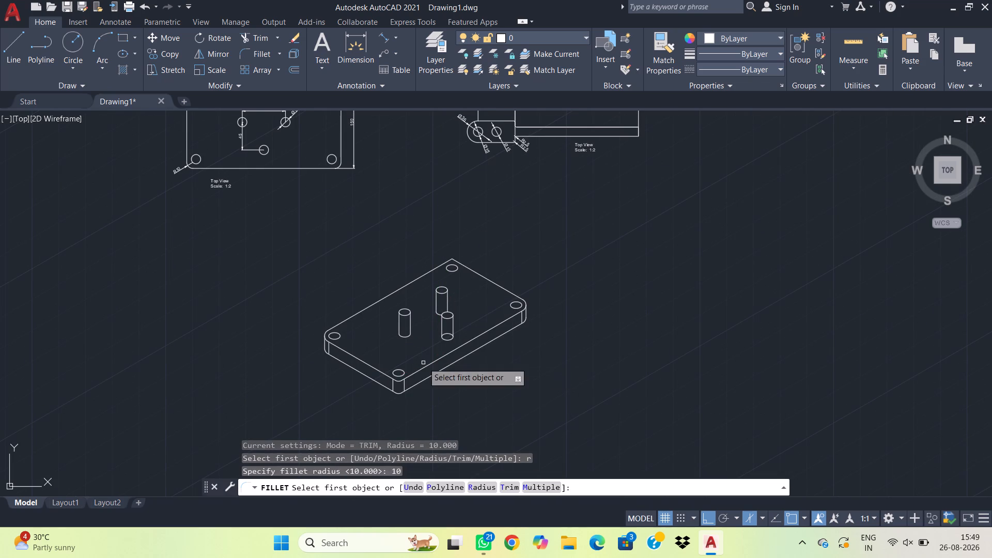
scroll(426, 354, "up", 3)
middle_click_drag(578, 181, 645, 550)
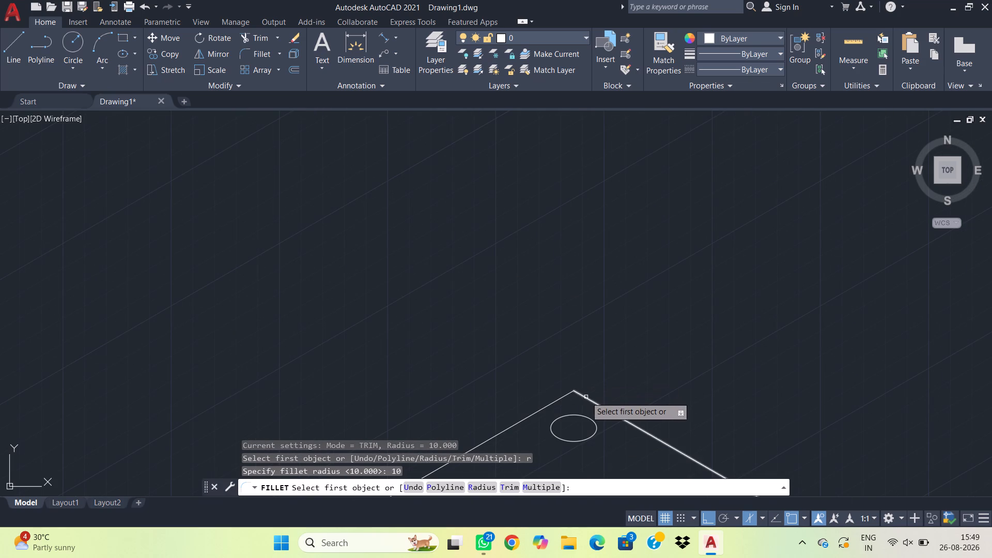
left_click(586, 397)
left_click(555, 406)
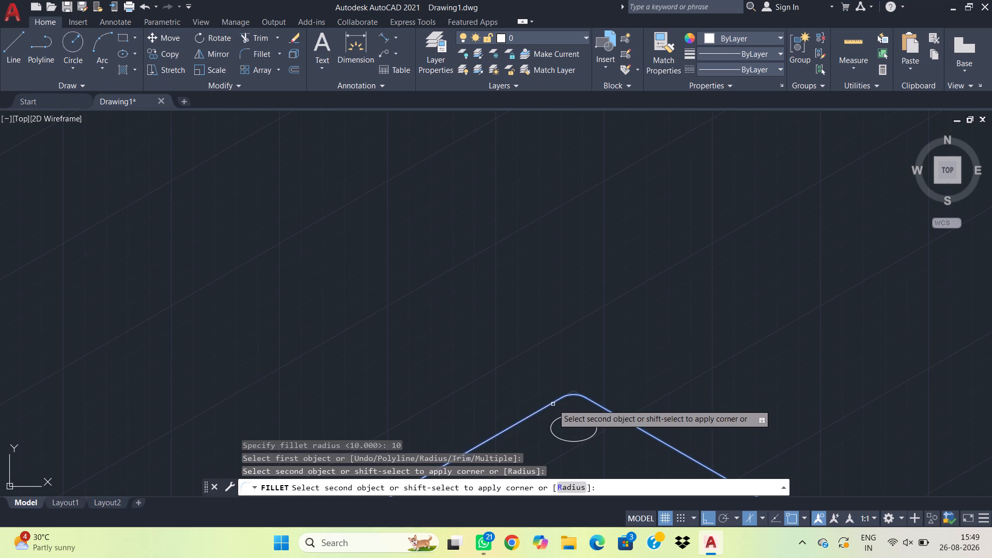
left_click(553, 404)
key("Escape")
Move the whole isometric plate, with Ortho off, to just below the plate's Top View.
scroll(637, 352, "down", 3)
middle_click_drag(679, 448, 667, 365)
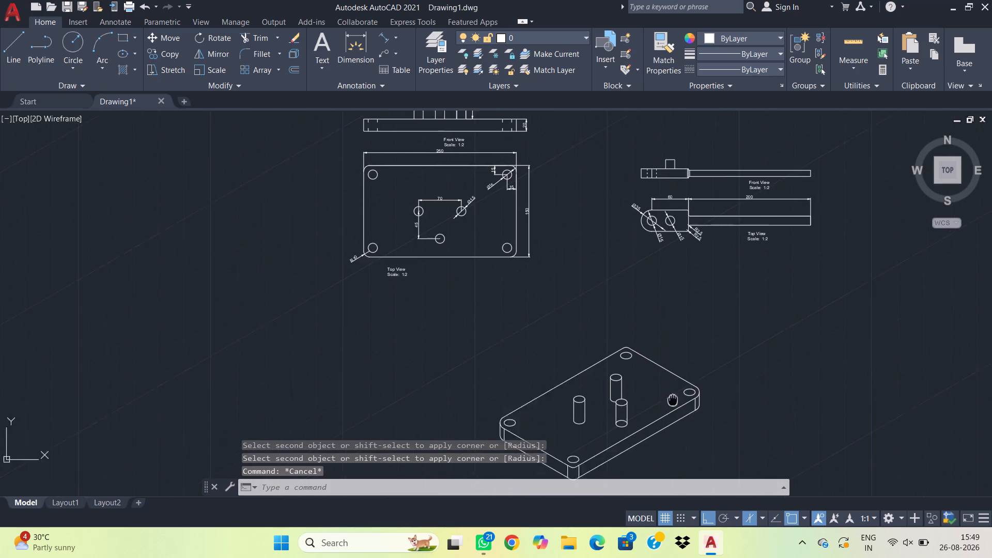
middle_click_drag(667, 365, 648, 271)
left_click_drag(705, 371, 693, 369)
left_click(397, 175)
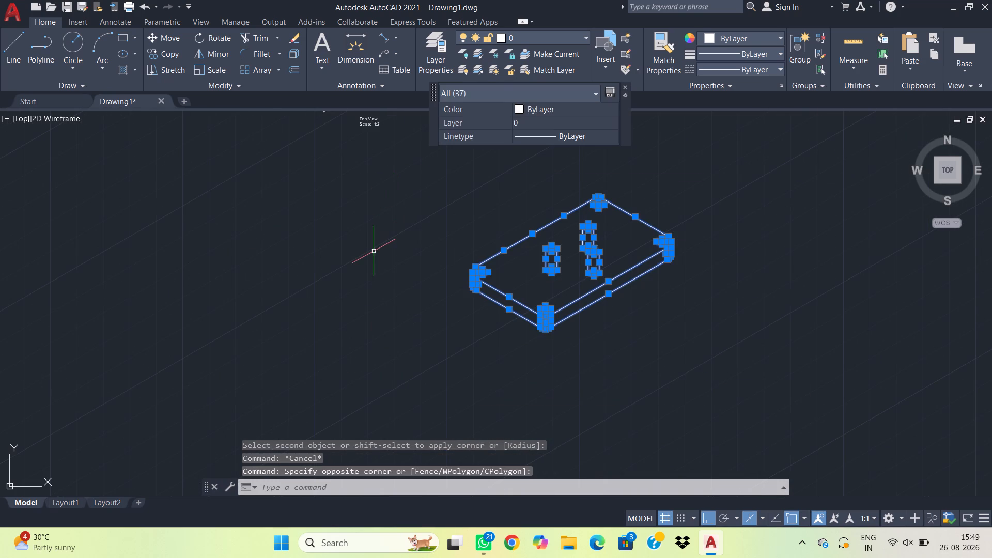
key("m")
key("space")
left_click(428, 210)
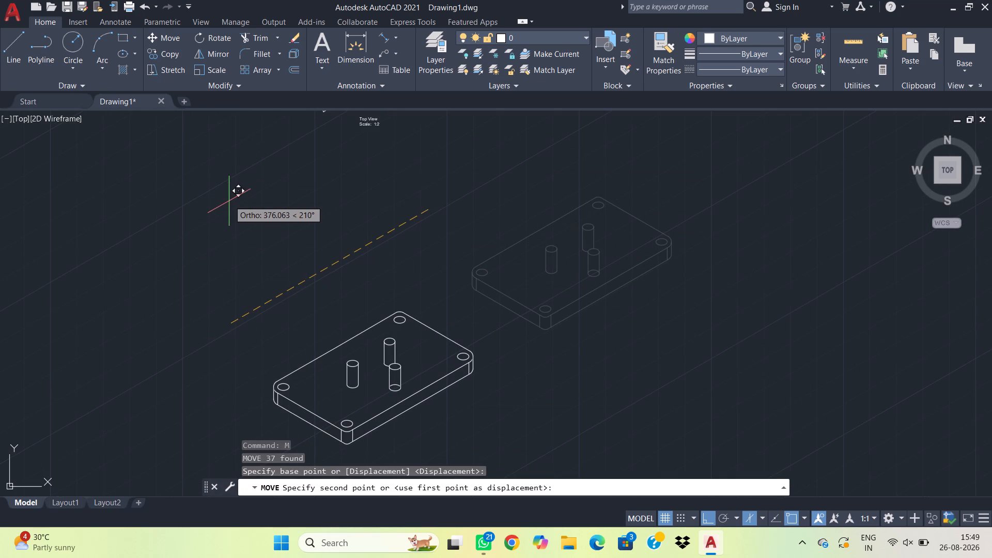
key("shift+F8")
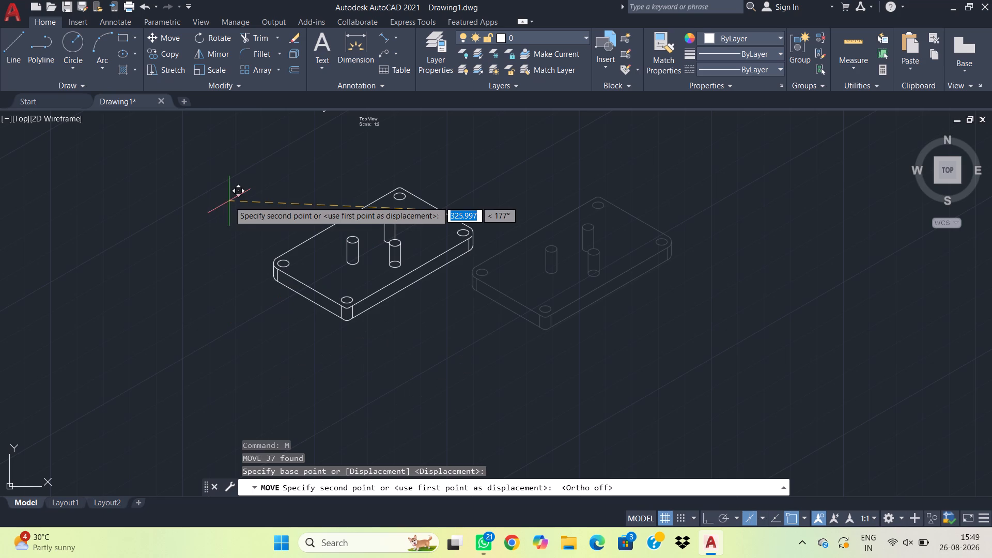
middle_click_drag(266, 200, 272, 216)
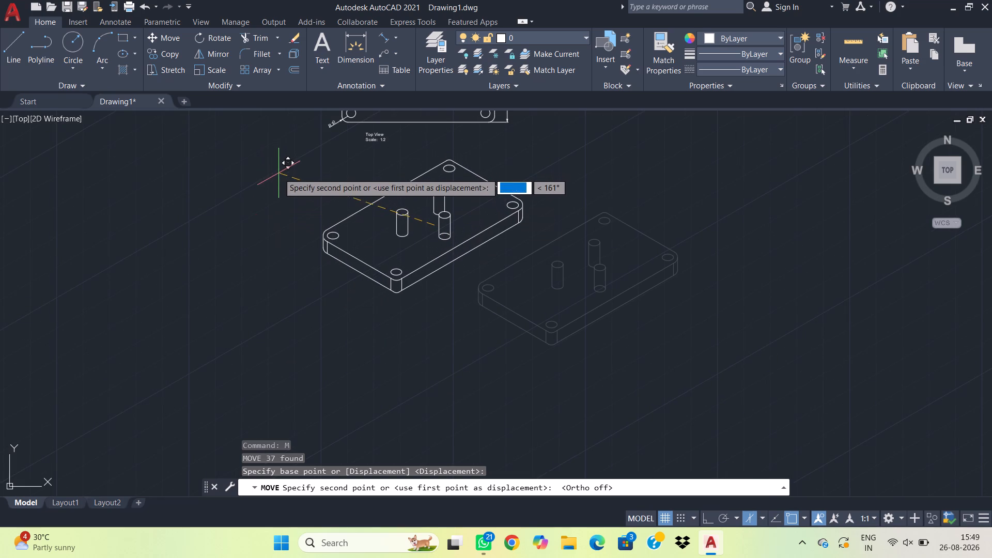
left_click(284, 166)
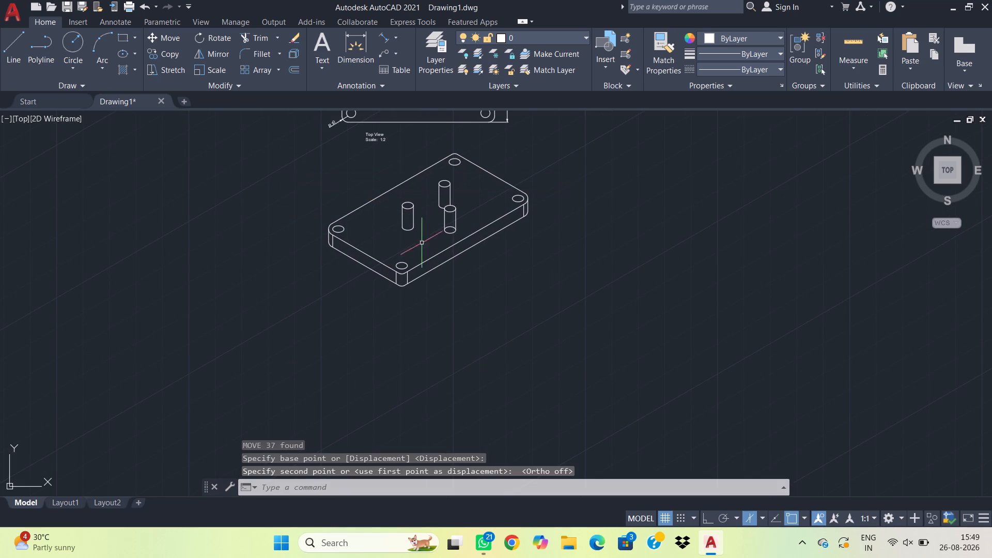
Copy the plate's "Top View Scale: 1:2" label to beside the isometric plate's lower front edge.
middle_click_drag(510, 270, 511, 313)
scroll(518, 306, "down", 1)
scroll(544, 280, "up", 1)
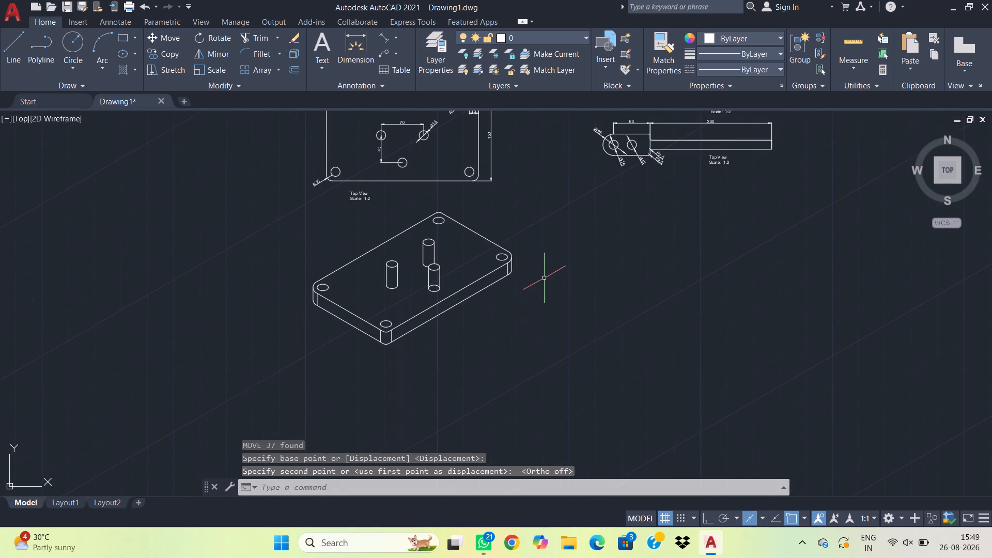
middle_click_drag(526, 349, 530, 310)
left_click(377, 172)
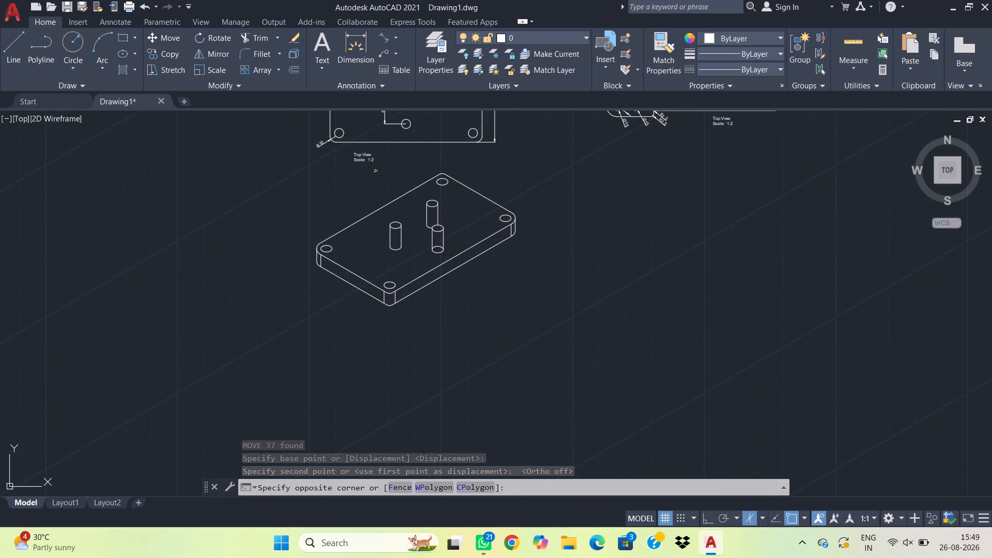
left_click(352, 152)
key("c")
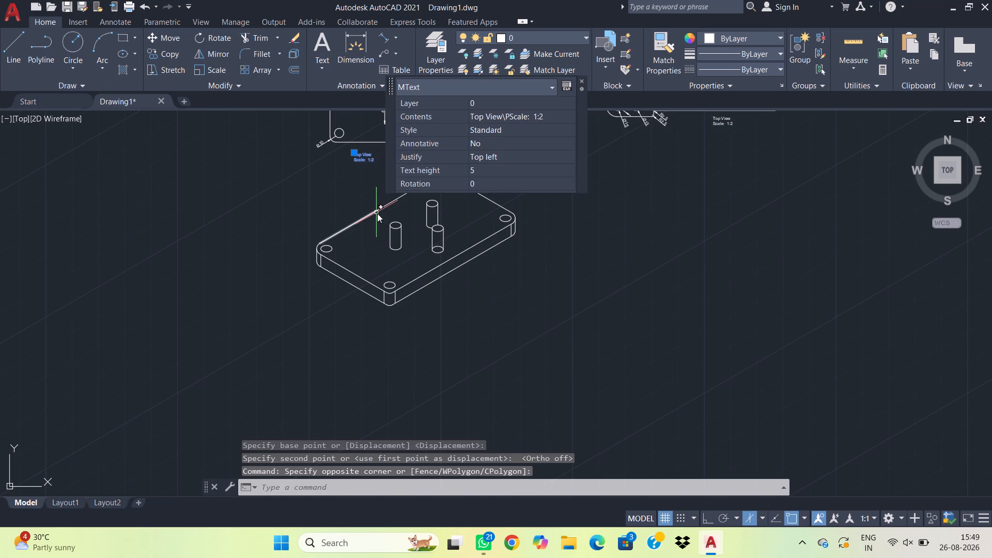
key("o")
key("space")
left_click(352, 159)
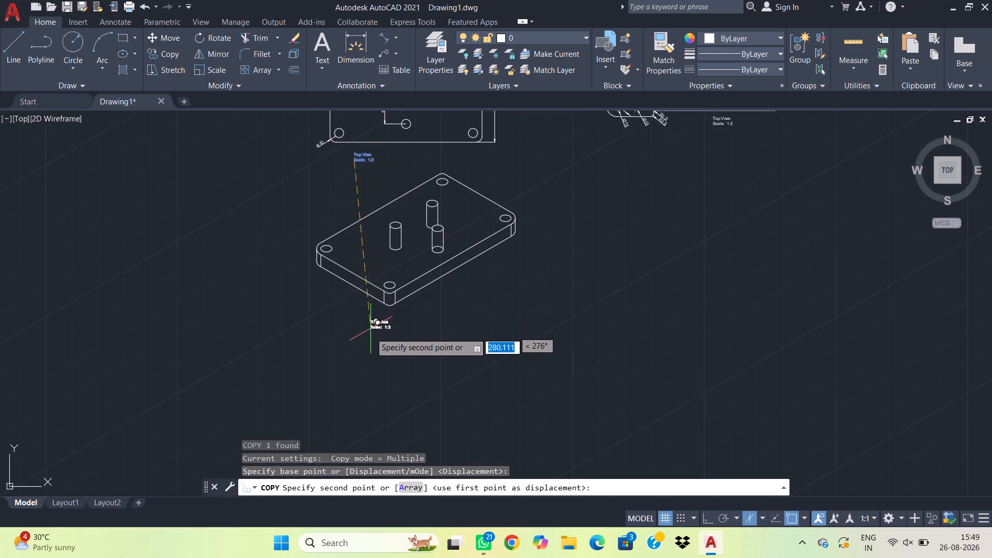
left_click(457, 291)
scroll(514, 305, "up", 1)
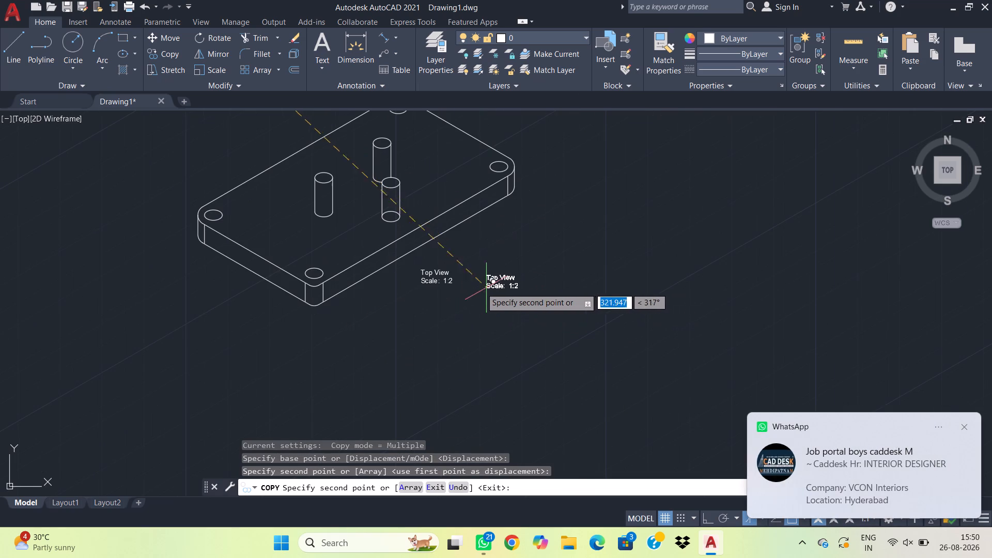
key("Escape")
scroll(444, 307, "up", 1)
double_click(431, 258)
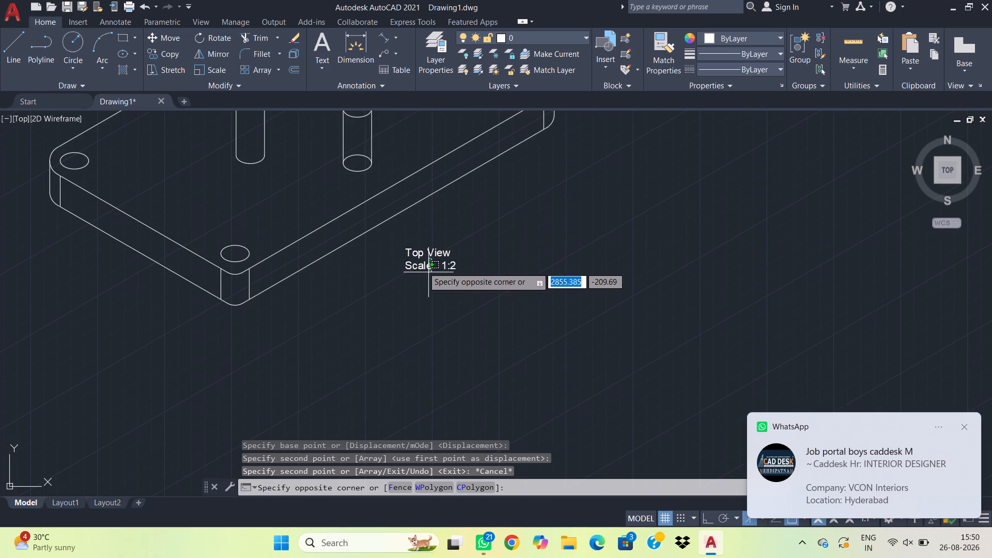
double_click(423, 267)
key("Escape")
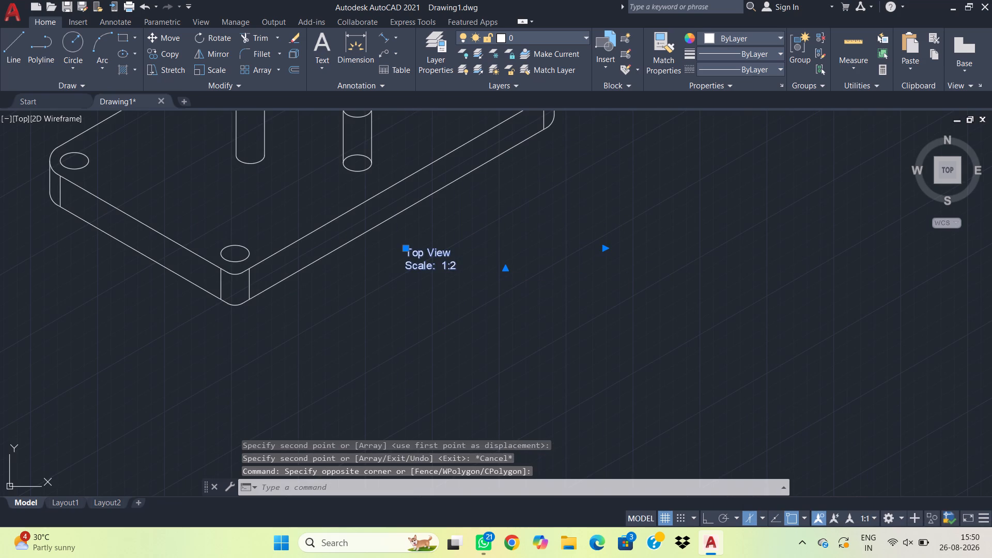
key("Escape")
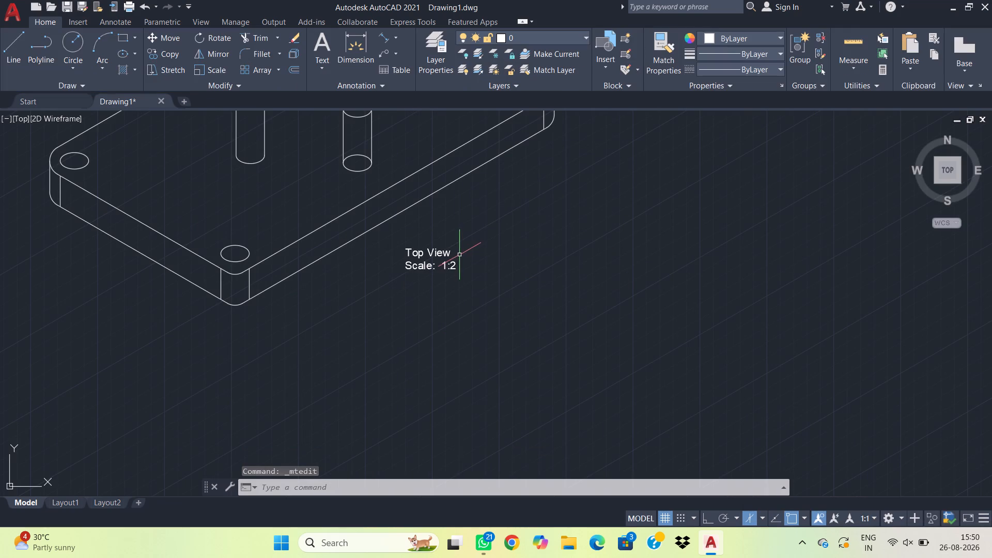
Change the first line of the copied label beside the isometric plate to "Isometric View", keeping the scale line.
double_click(446, 254)
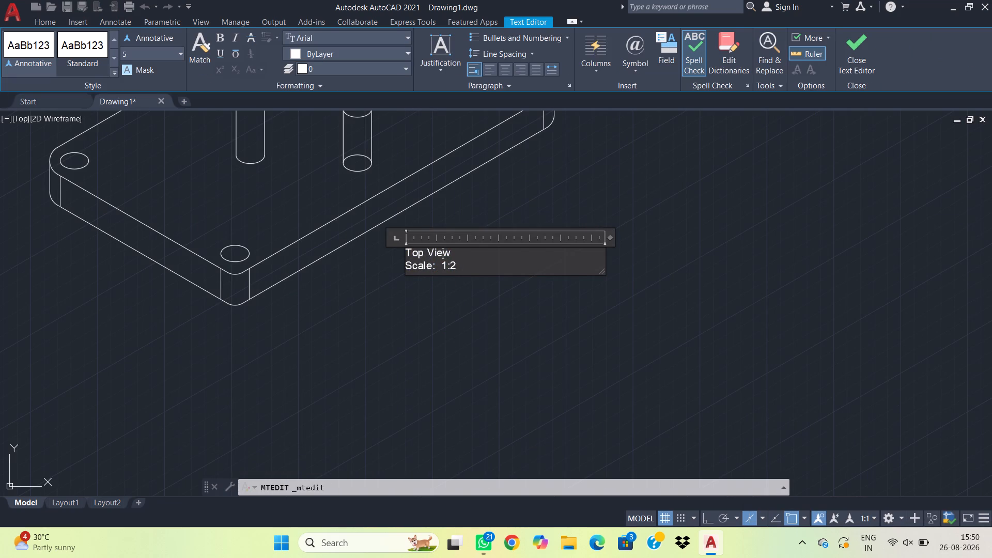
left_click(502, 260)
left_click(424, 252)
key("BackSpace")
key("BackSpace")
key("BackSpace")
key("BackSpace")
key("shift+i")
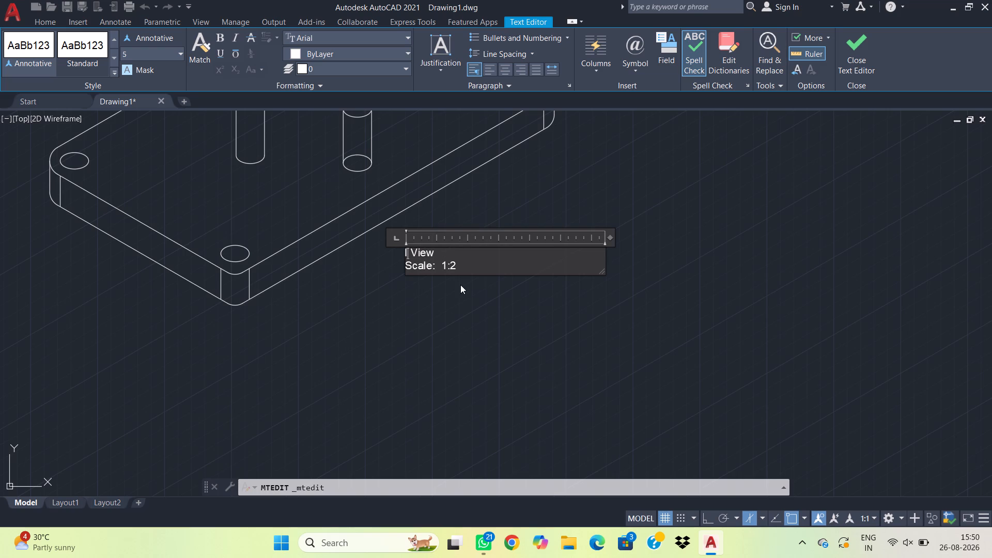
type("so")
type("me")
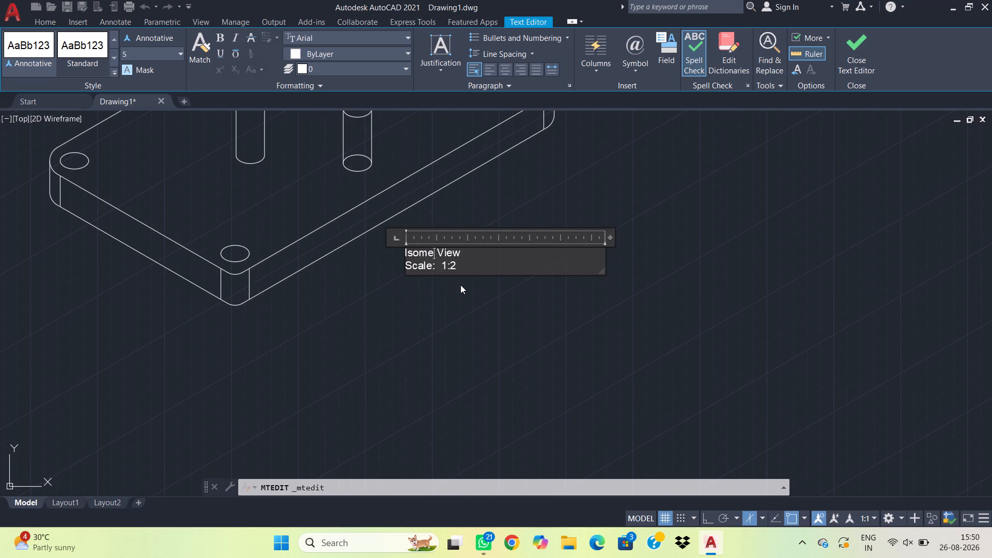
key("t")
key("r")
type("ic")
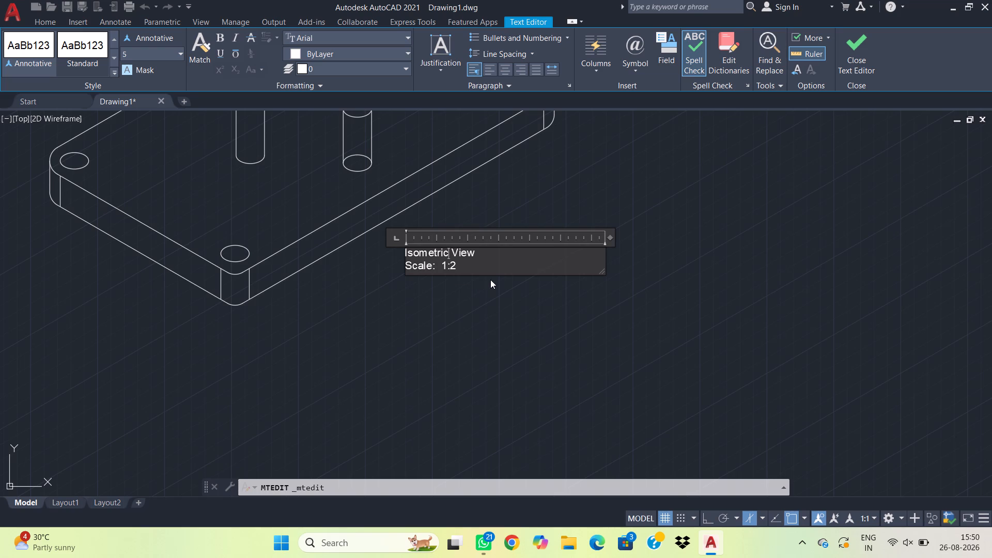
left_click(493, 299)
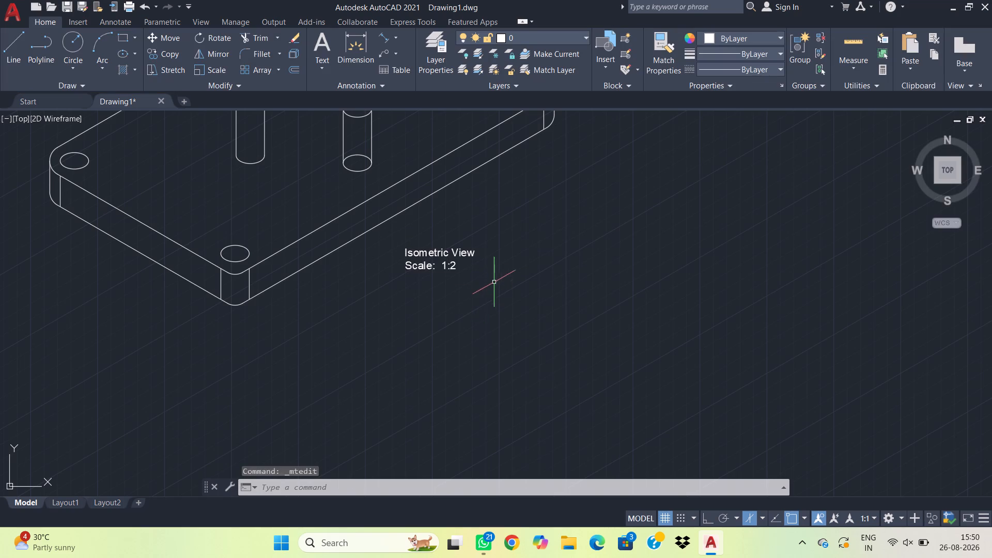
Set the "Isometric View" label's text height, trying 10 first and settling on 7.
left_click_drag(506, 308, 493, 305)
left_click(406, 250)
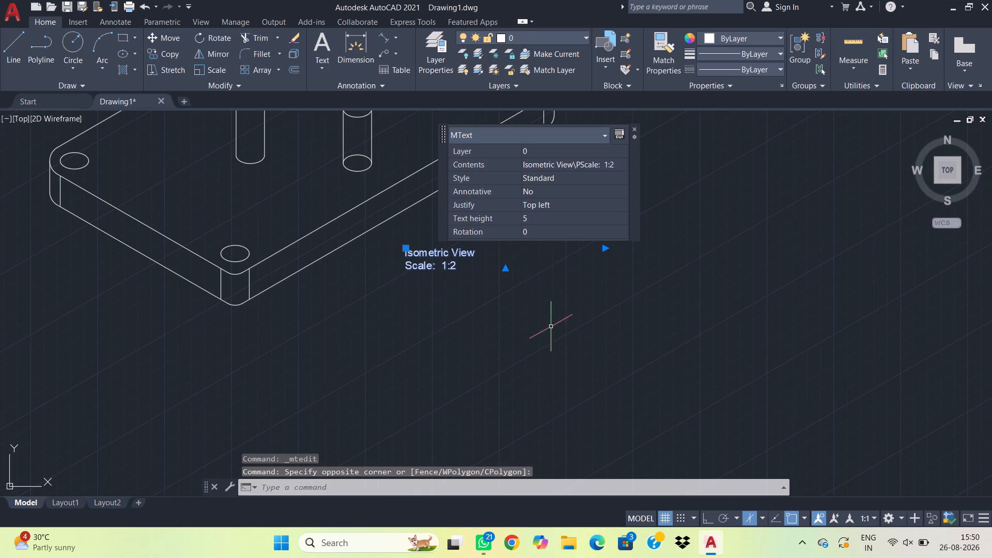
left_click(539, 218)
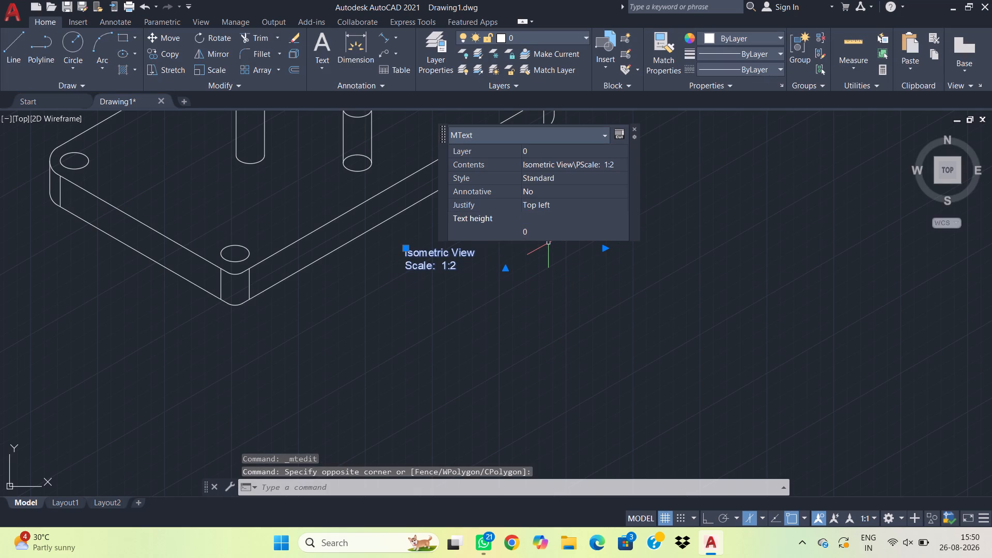
type("10")
key("Return")
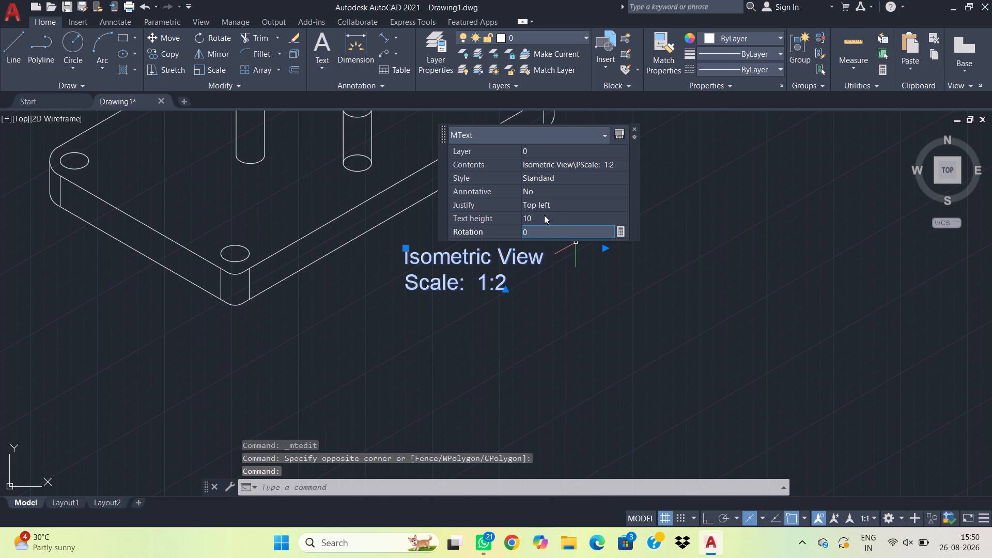
left_click(544, 214)
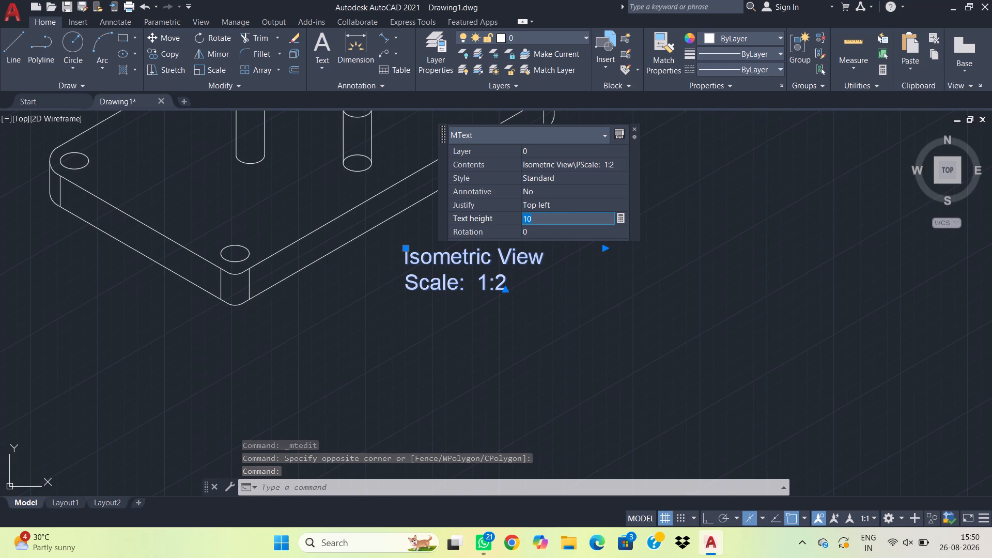
key("7")
key("Return")
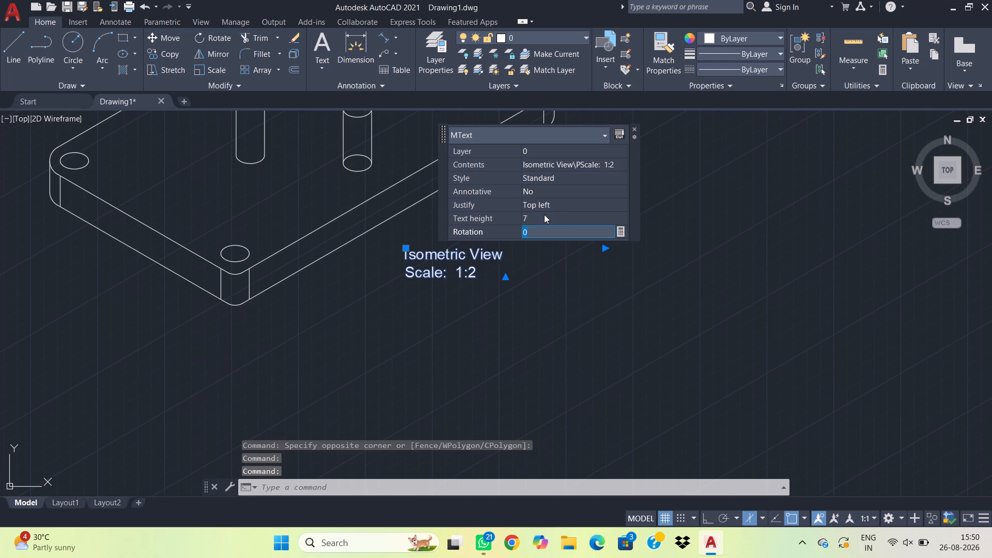
left_click(585, 378)
scroll(588, 276, "down", 1)
key("Escape")
key("Escape")
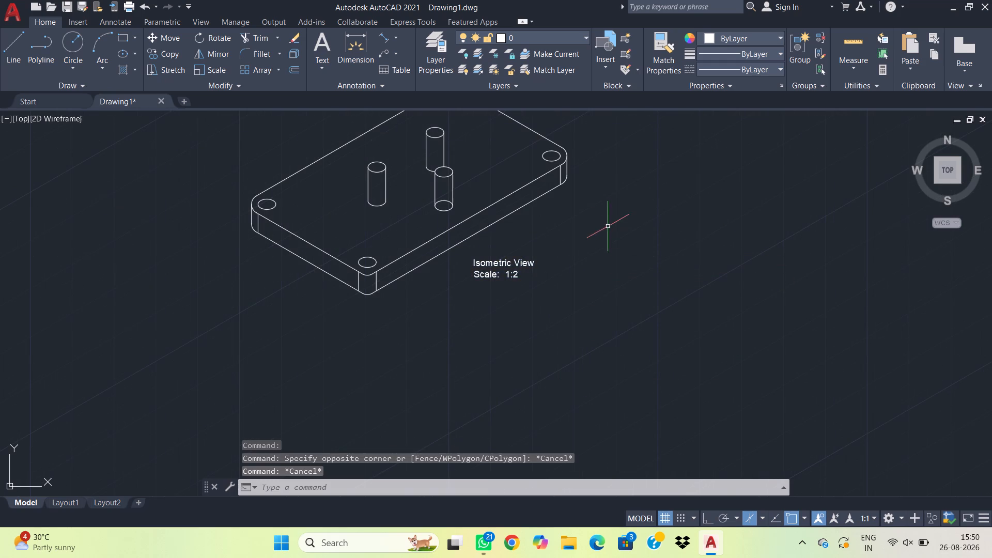
Set the text height of the plate's "Top View" label to 7.
scroll(601, 247, "down", 1)
middle_click_drag(595, 245, 589, 308)
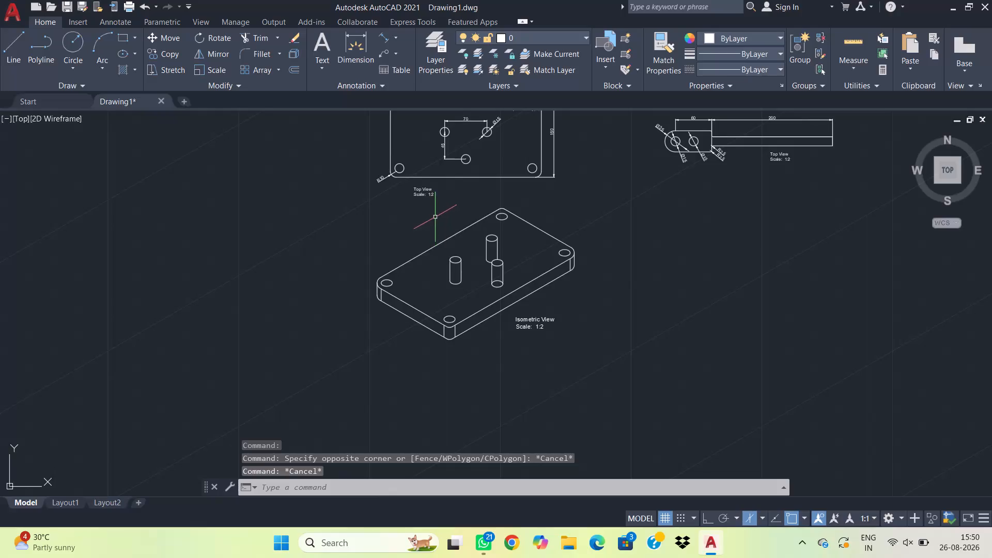
double_click(420, 191)
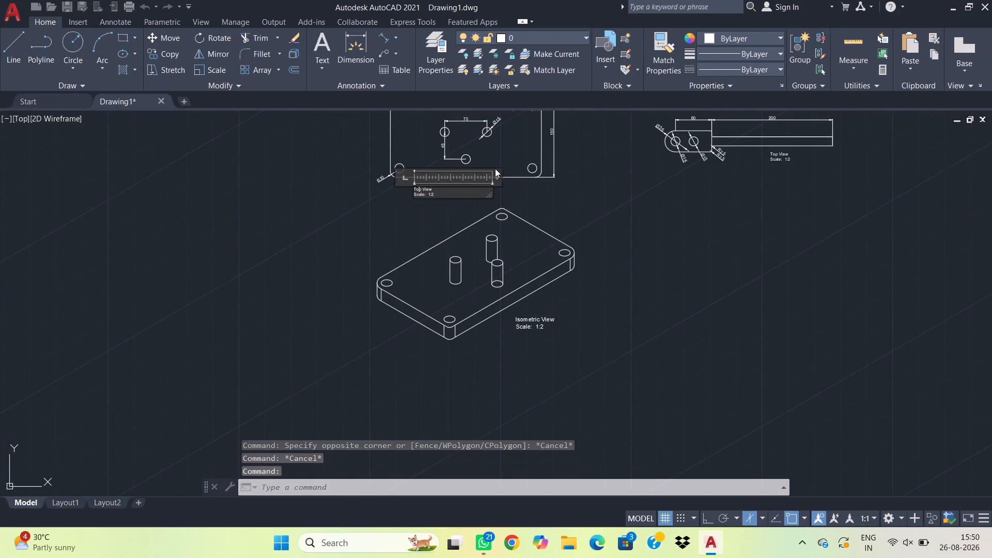
key("Escape")
left_click(427, 189)
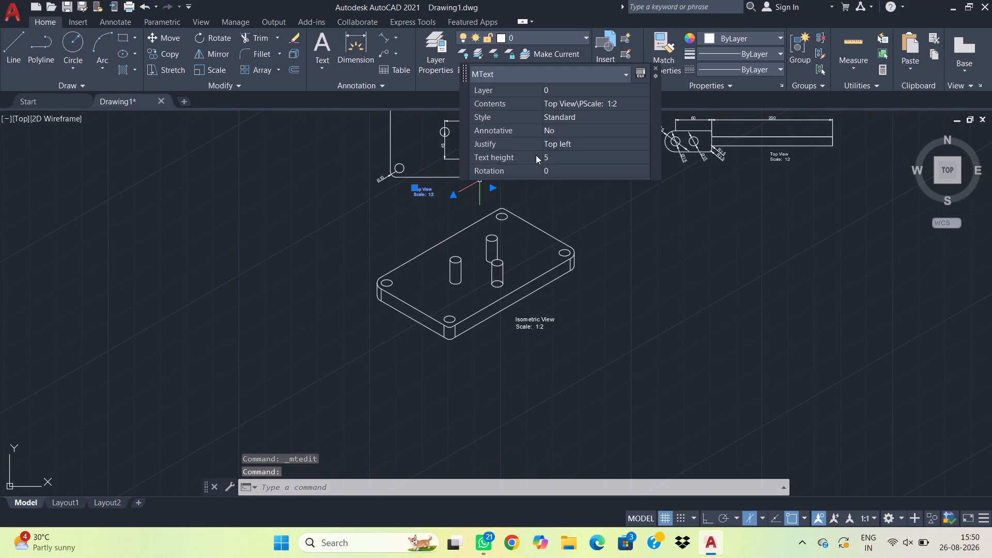
left_click(548, 158)
key("7")
key("Return")
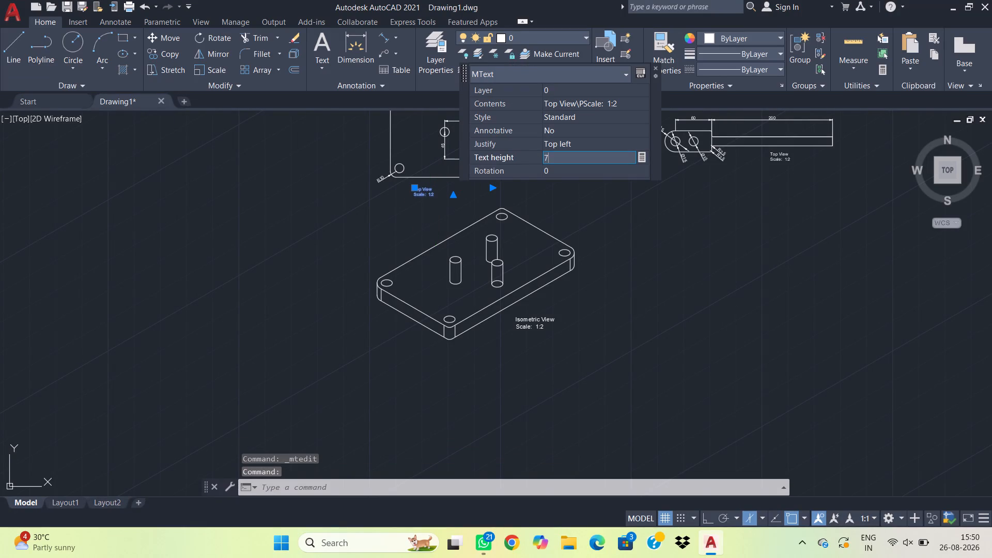
key("Escape")
Set the text height of the "Top View" label under the rounded-end arm to 7.
middle_click_drag(709, 275, 709, 276)
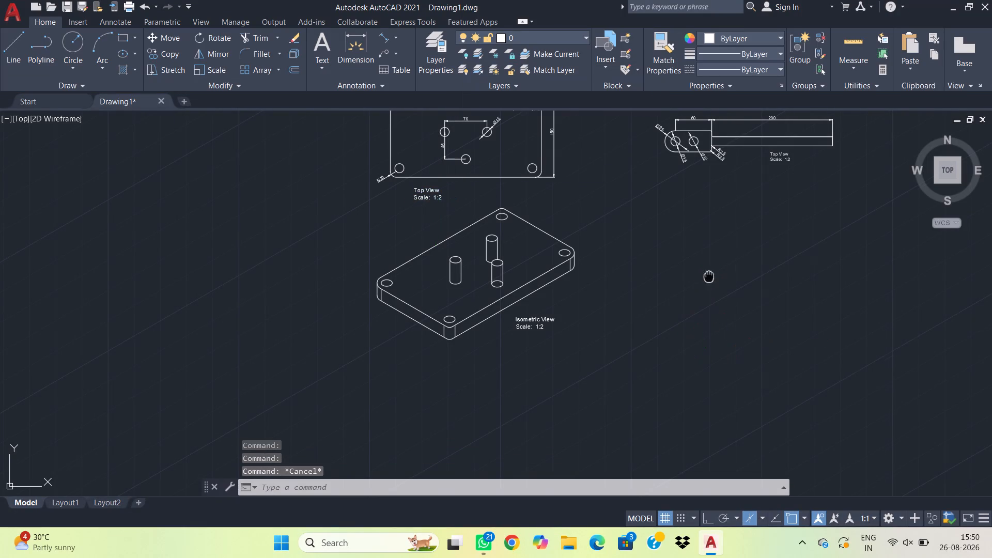
middle_click_drag(709, 276, 621, 356)
scroll(710, 251, "up", 1)
left_click(696, 250)
left_click(671, 223)
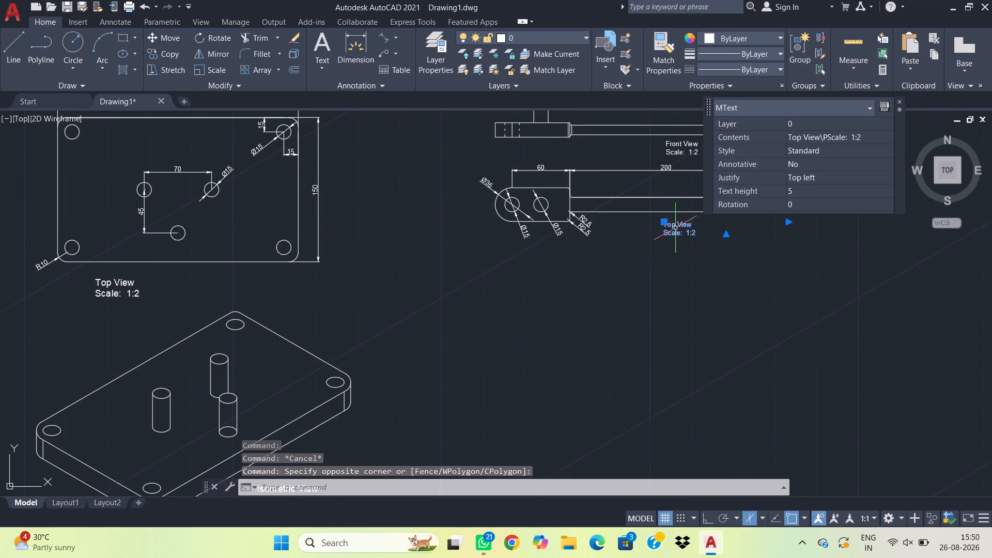
left_click(803, 188)
key("7")
key("Return")
key("Escape")
key("Escape")
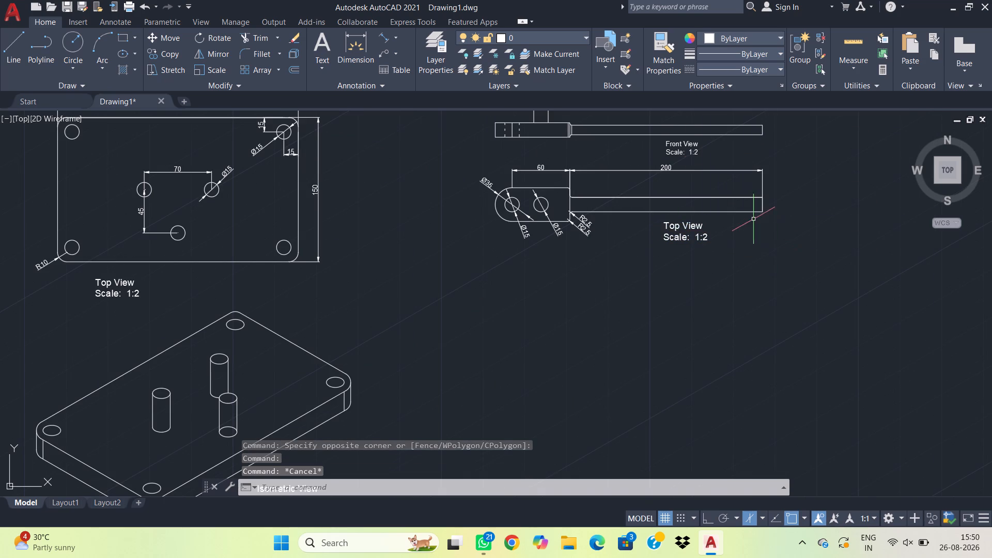
Set the text height of the arm's "Front View" label to 7.
left_click(680, 144)
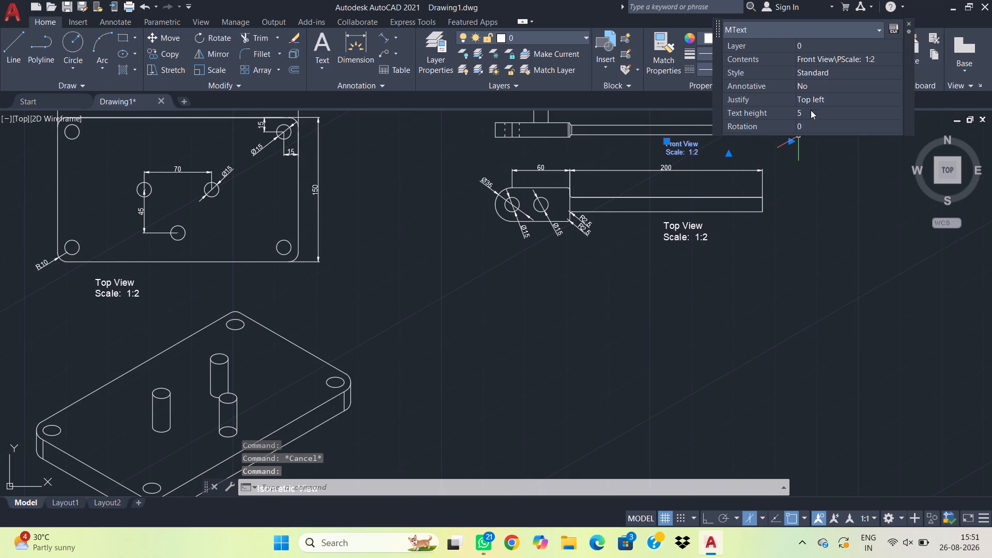
left_click(811, 110)
key("7")
key("Return")
key("Escape")
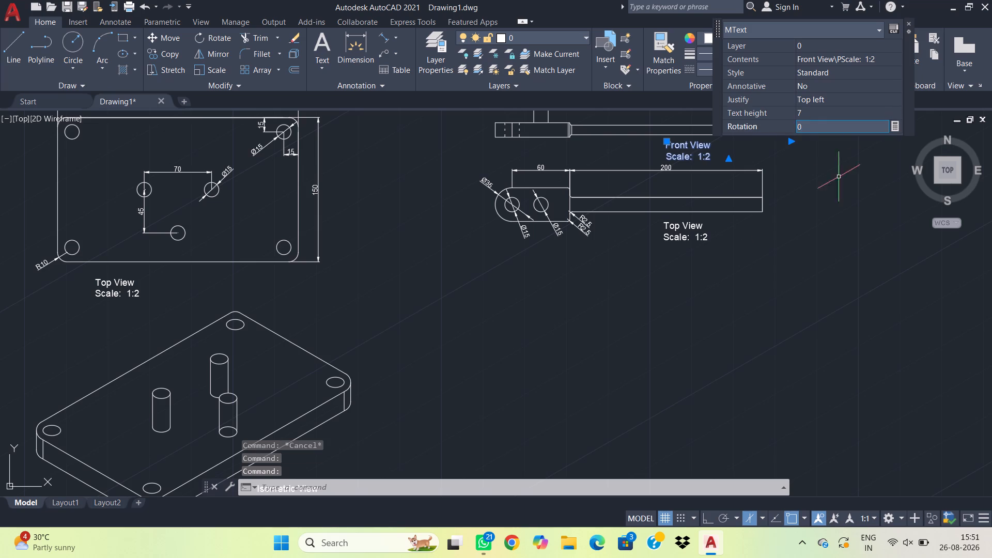
key("Escape")
Set the text height of the plate's "Front View" label to 7.
scroll(559, 257, "down", 1)
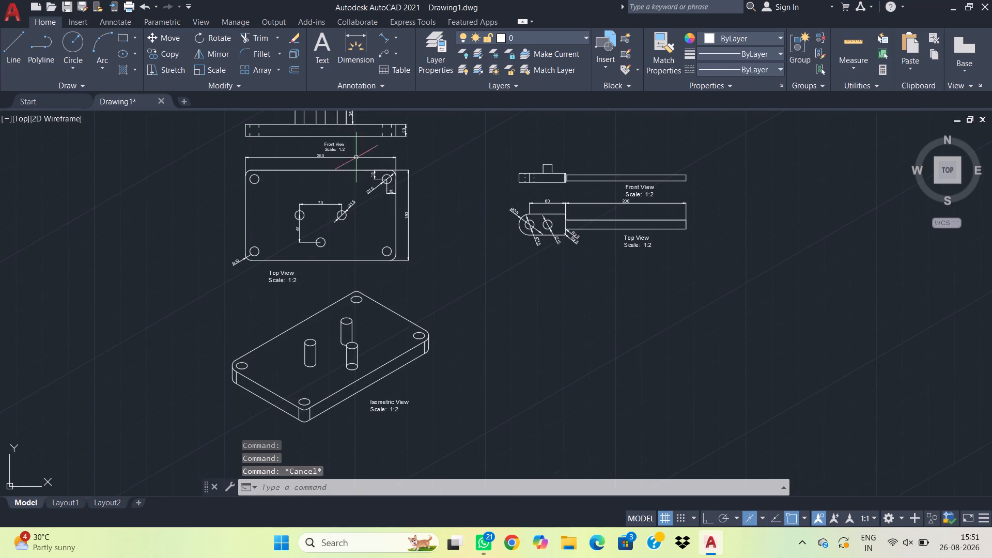
left_click(335, 145)
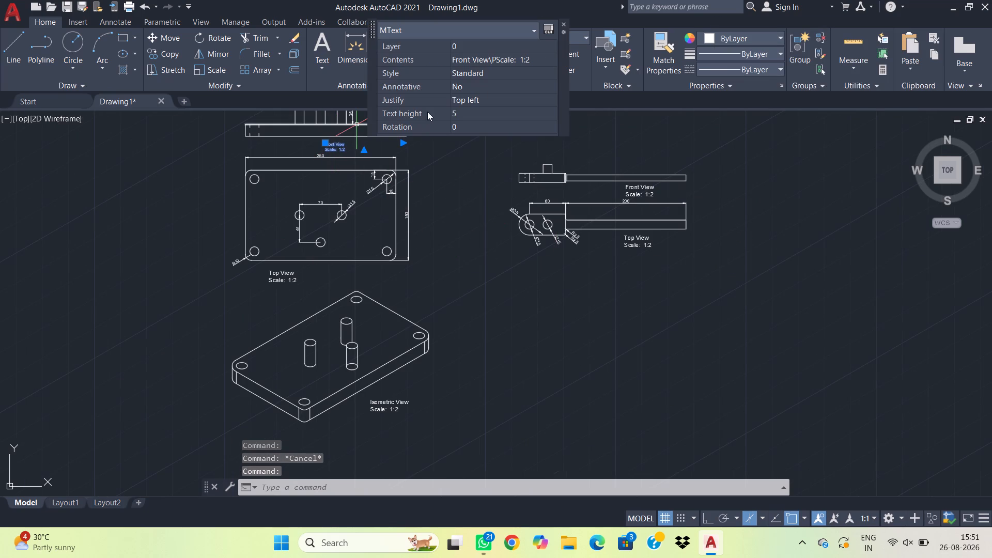
left_click(451, 109)
left_click(455, 111)
key("7")
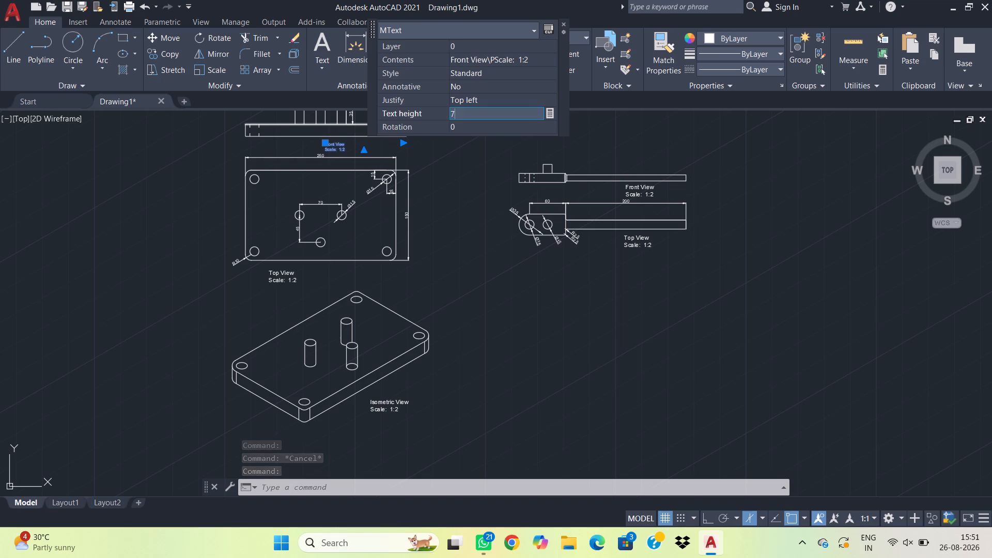
key("Return")
key("Escape")
key("Escape")
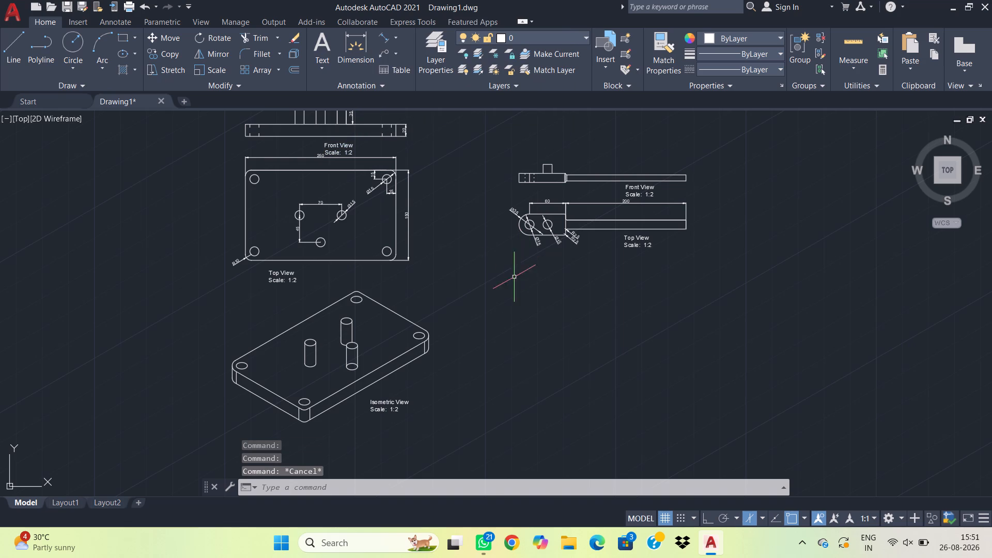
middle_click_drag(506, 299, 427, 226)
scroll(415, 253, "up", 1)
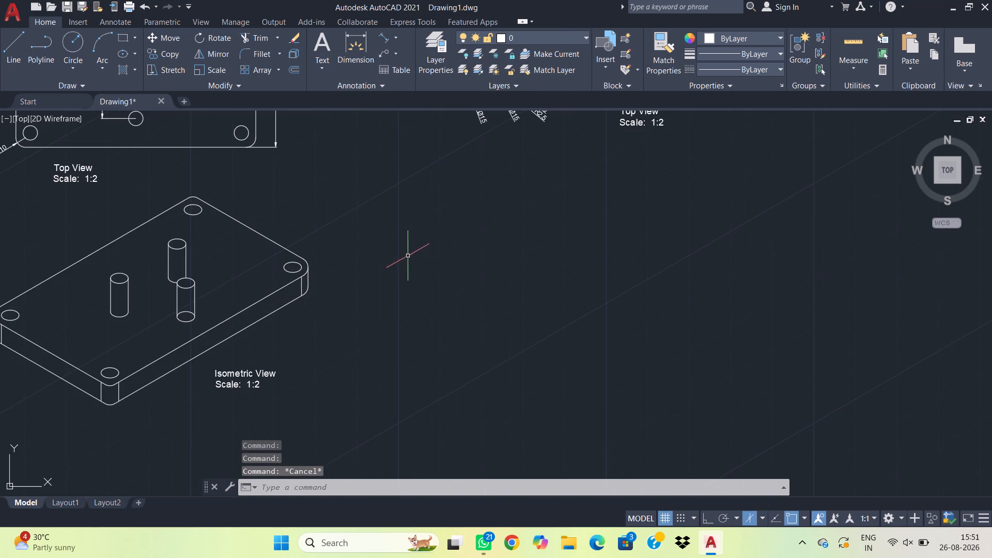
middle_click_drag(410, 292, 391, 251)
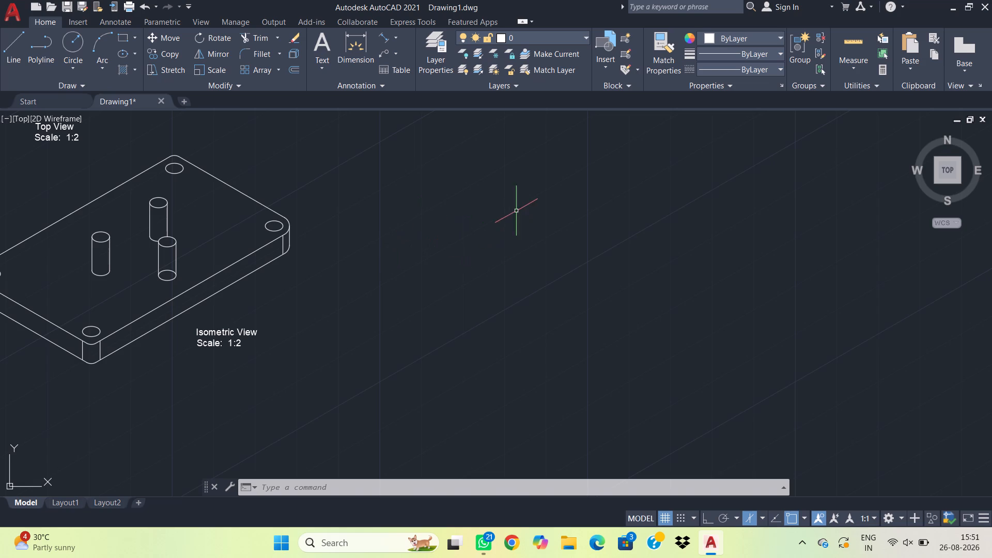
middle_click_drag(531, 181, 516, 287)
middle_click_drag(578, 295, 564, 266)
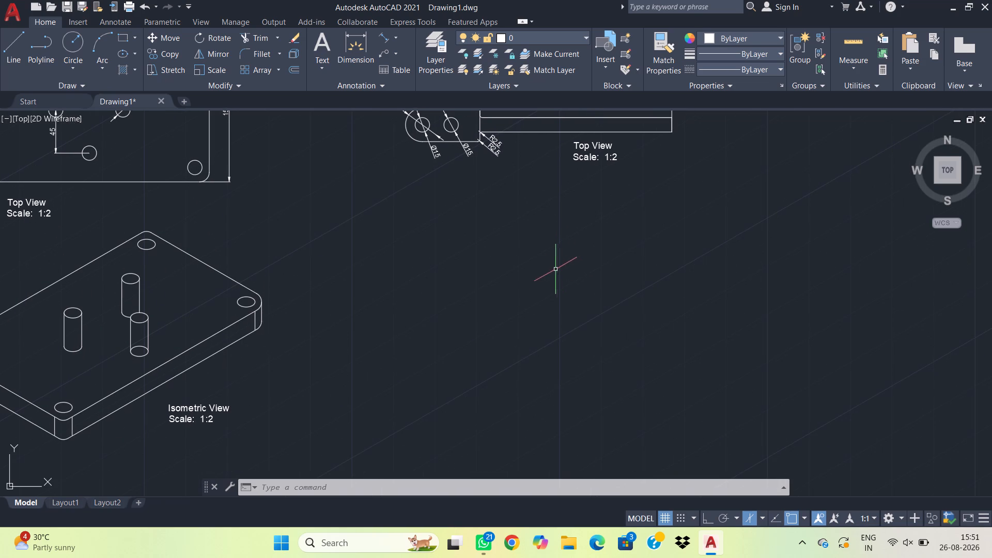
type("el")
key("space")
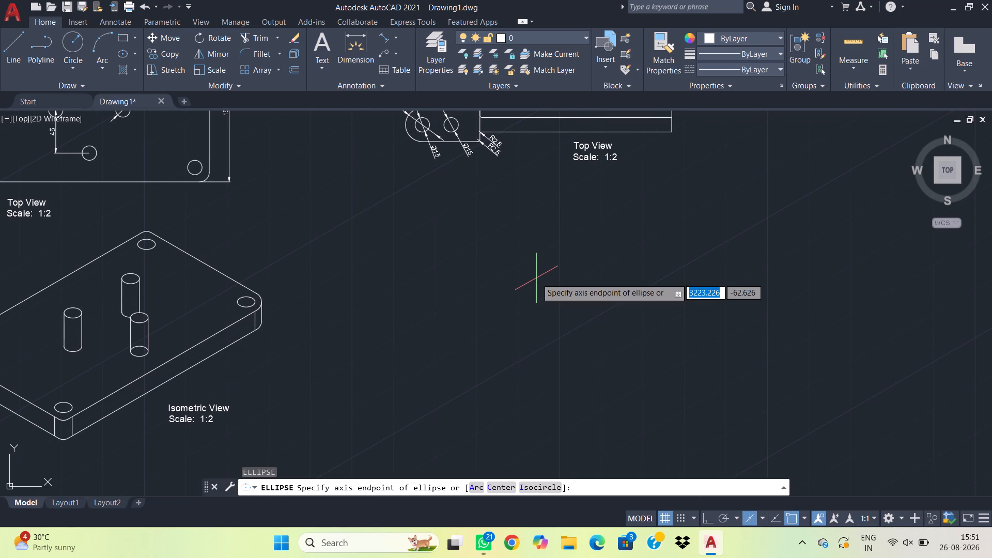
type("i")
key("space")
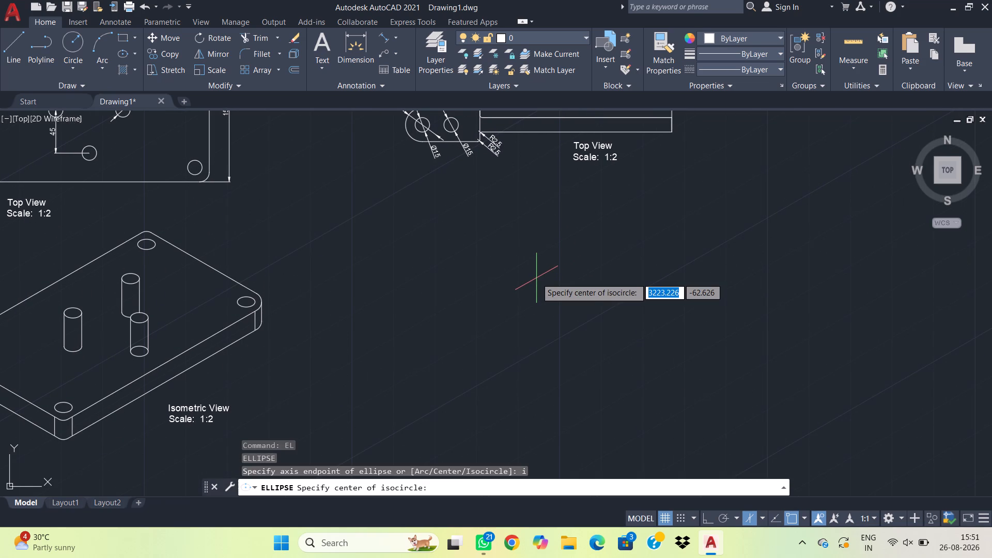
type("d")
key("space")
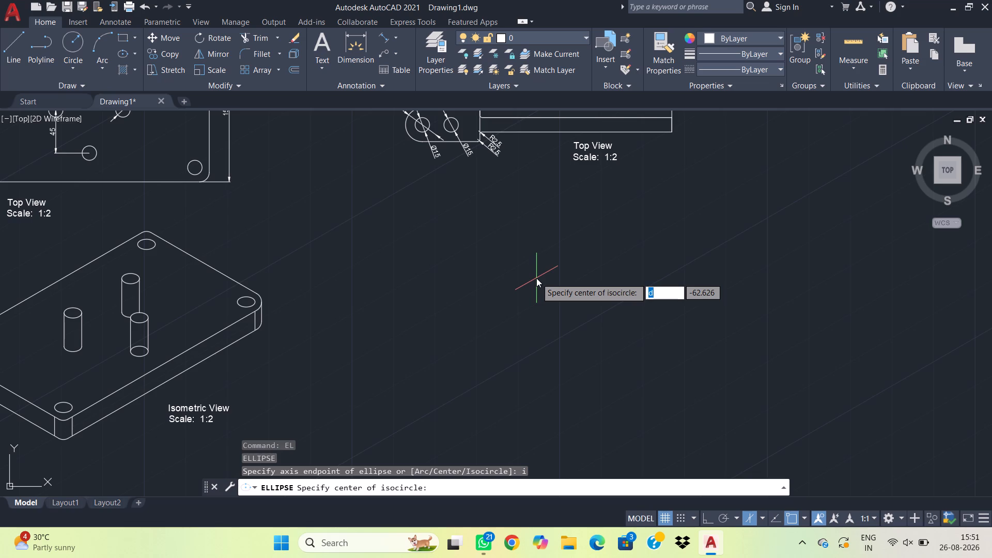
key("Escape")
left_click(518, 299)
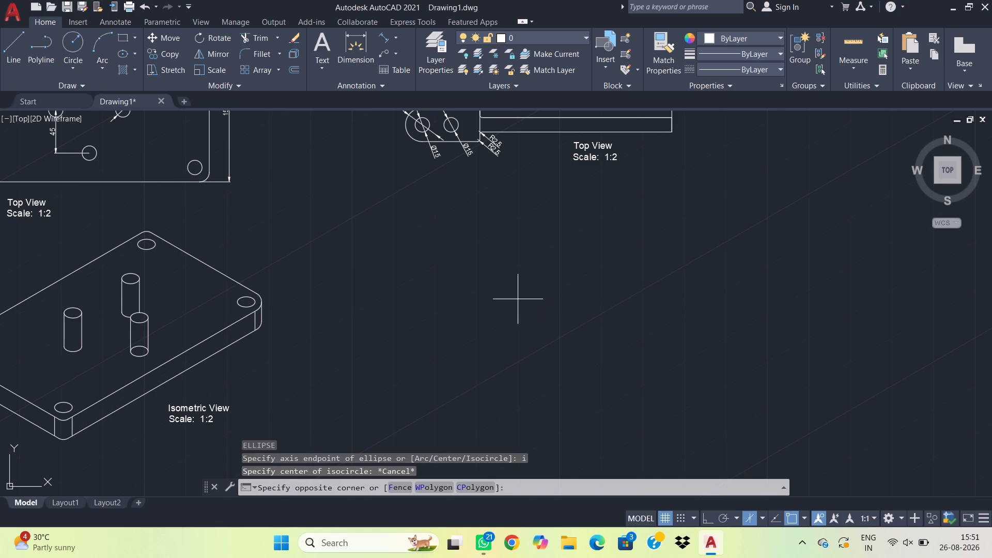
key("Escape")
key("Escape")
Draw a 35-diameter isocircle on the top isoplane below the rounded-end arm's top view.
type("el i")
key("space")
left_click(534, 292)
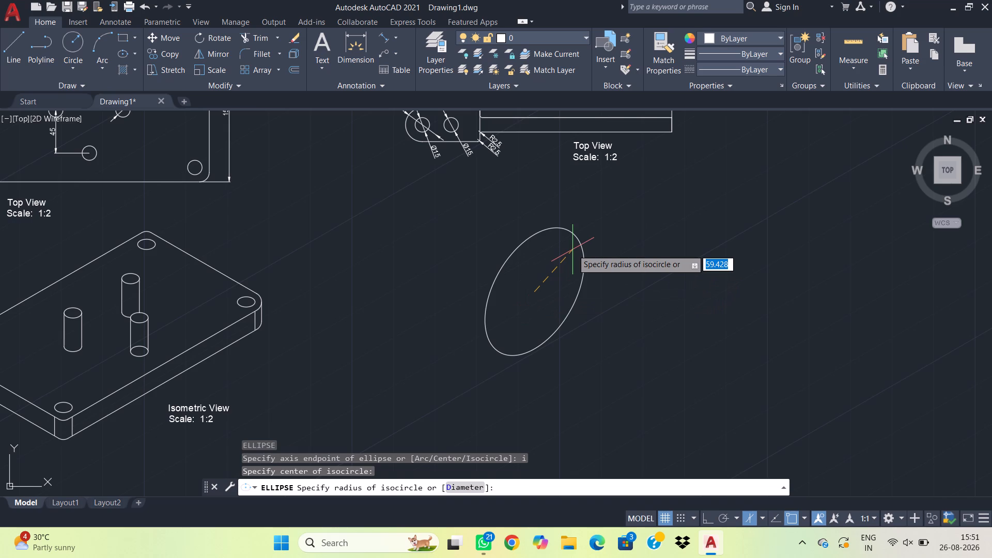
key("F5")
key("F5")
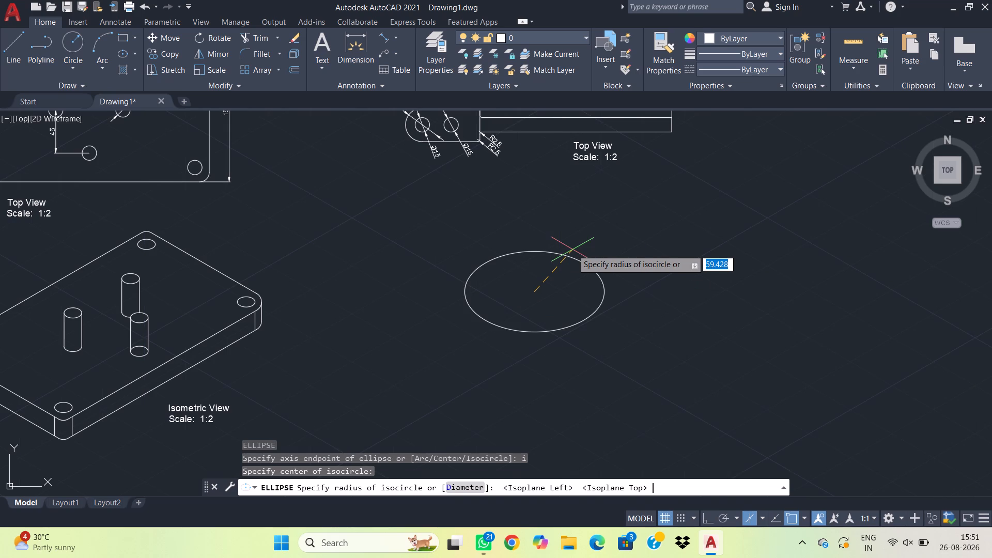
type("d")
key("space")
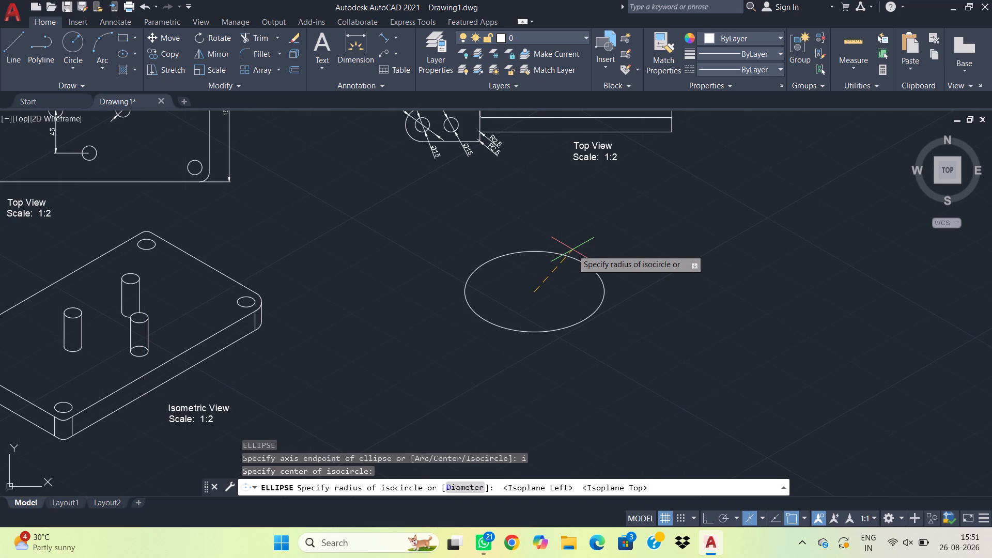
type("35")
key("Return")
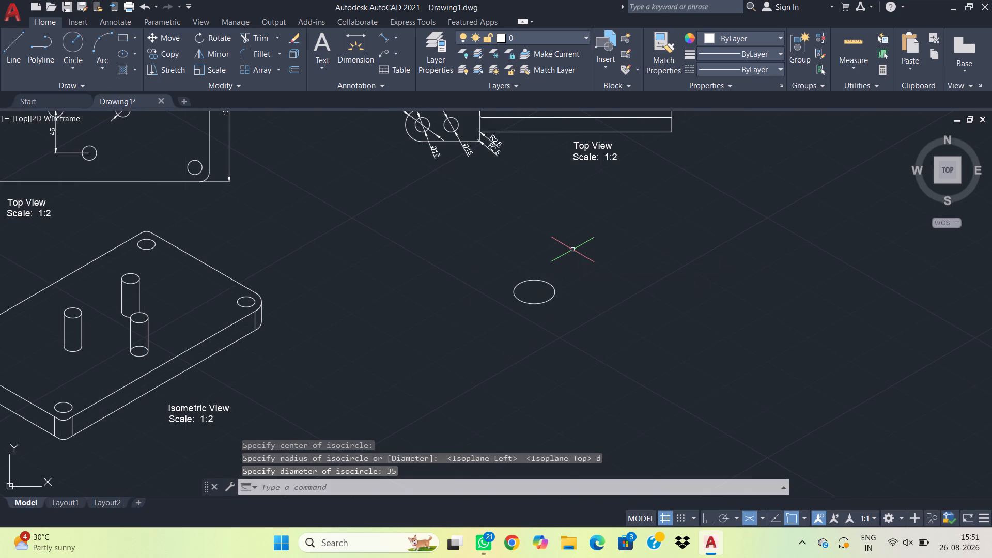
Turn on ortho mode for drawing lines along the isometric axes.
scroll(601, 304, "up", 1)
middle_click_drag(593, 311, 565, 195)
scroll(560, 196, "down", 1)
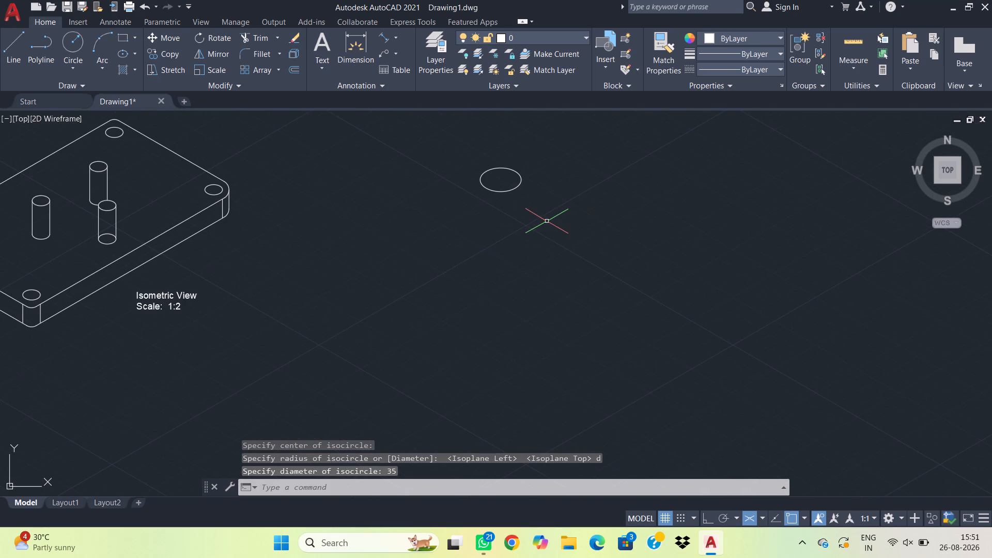
type("l")
key("space")
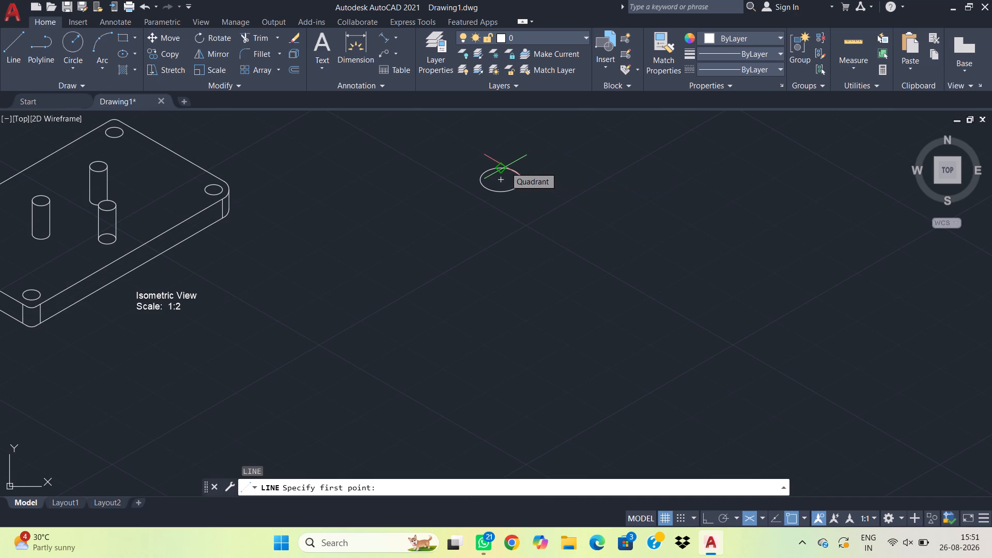
left_click(481, 181)
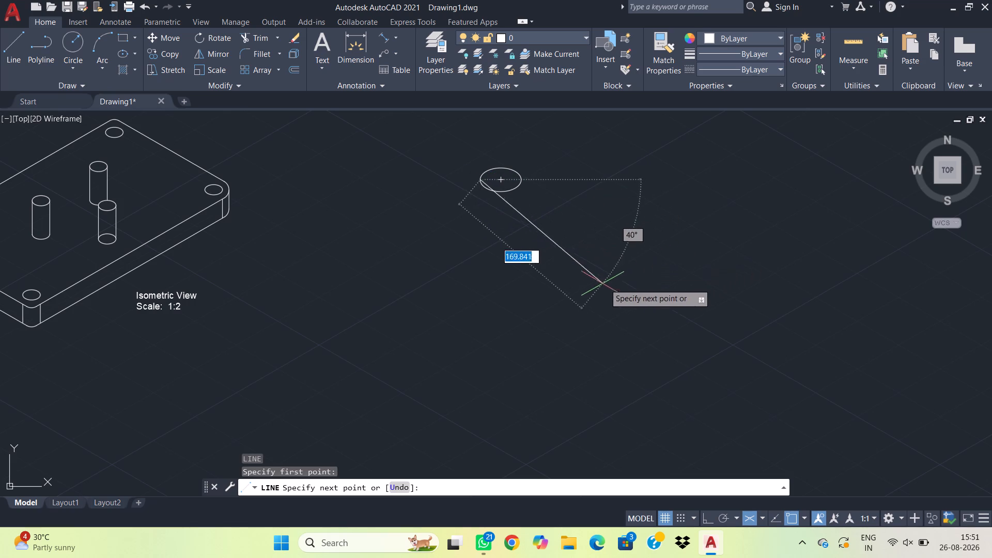
key("shift+F8")
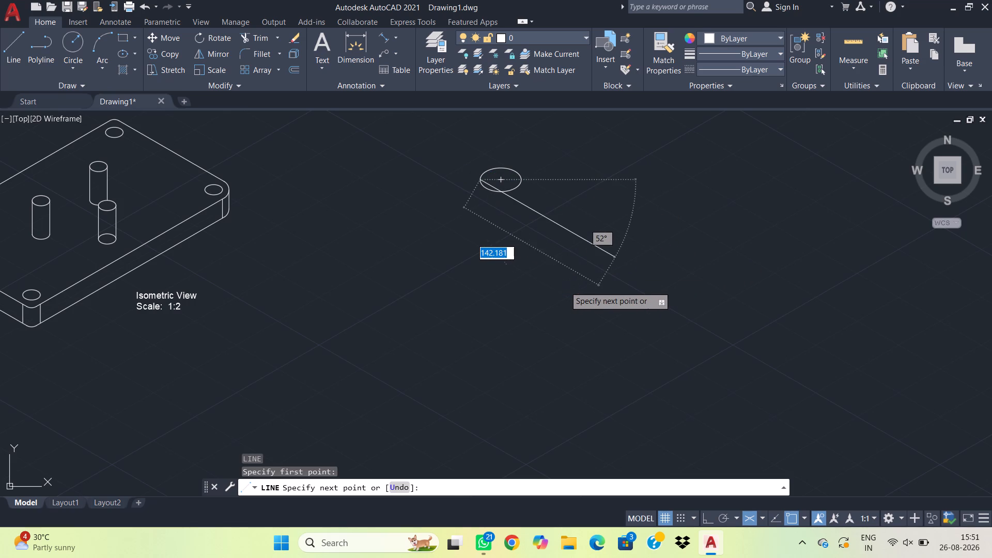
key("Escape")
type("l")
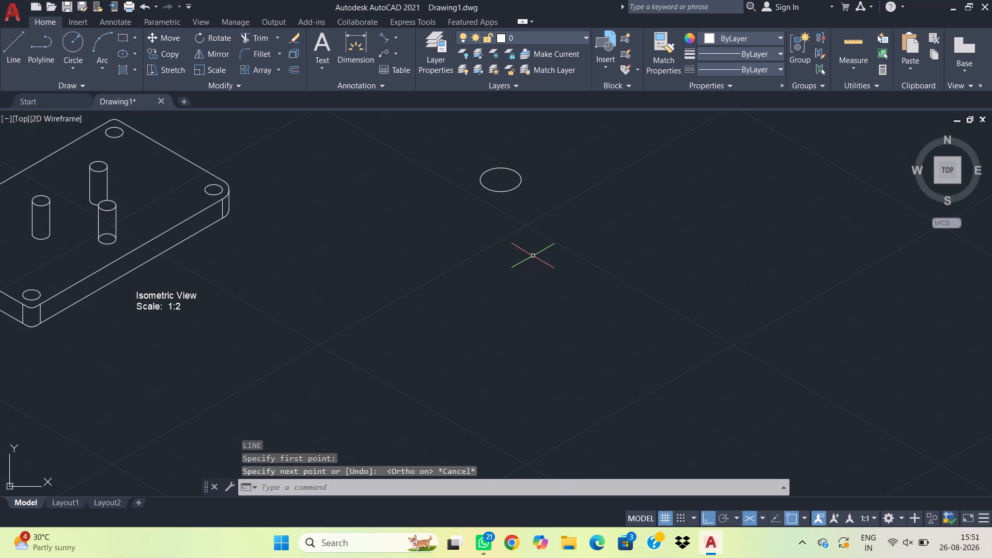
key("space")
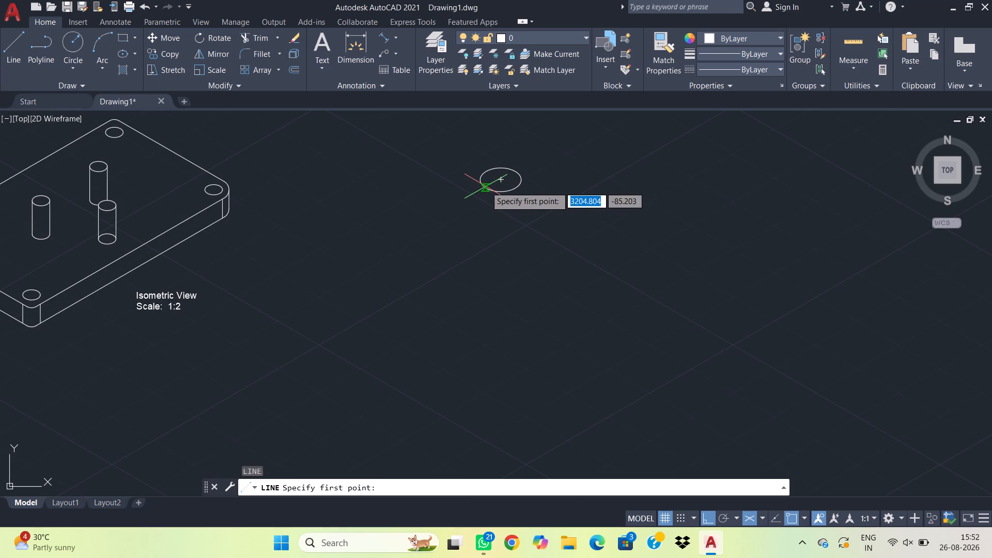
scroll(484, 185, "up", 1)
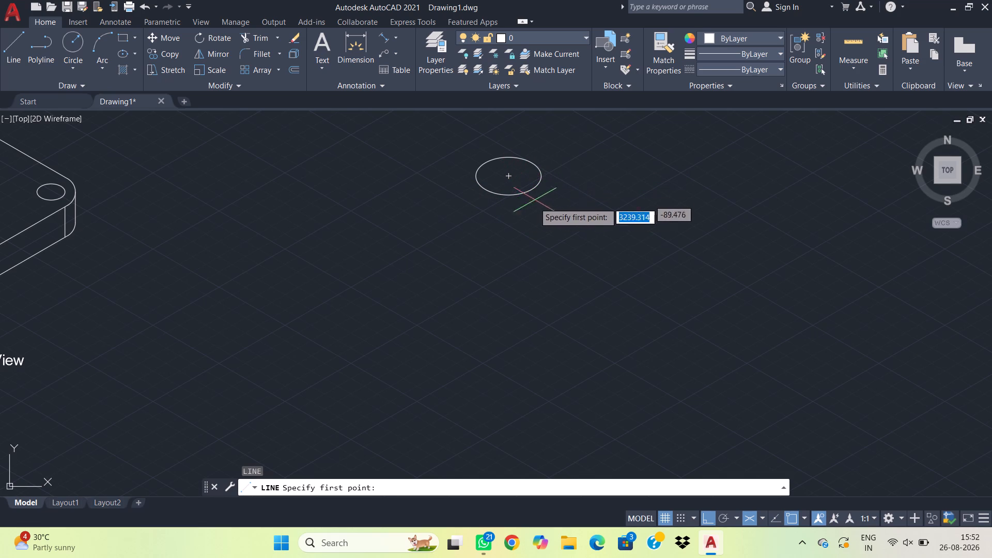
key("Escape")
Draw a construction line through the isocircle's centre along the 30° isometric axis, extending past both sides of the circle.
type("l")
key("space")
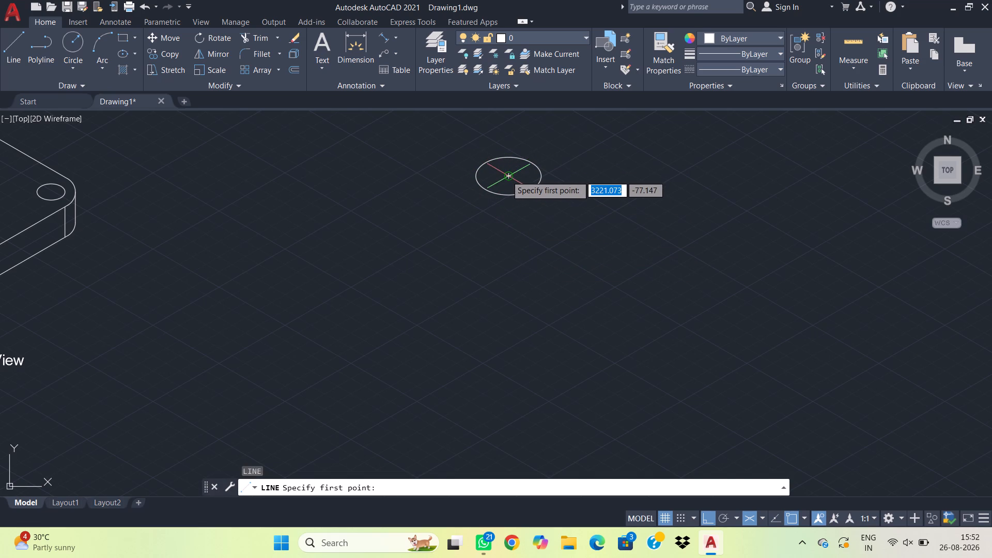
left_click(506, 176)
left_click(579, 145)
left_click(412, 276)
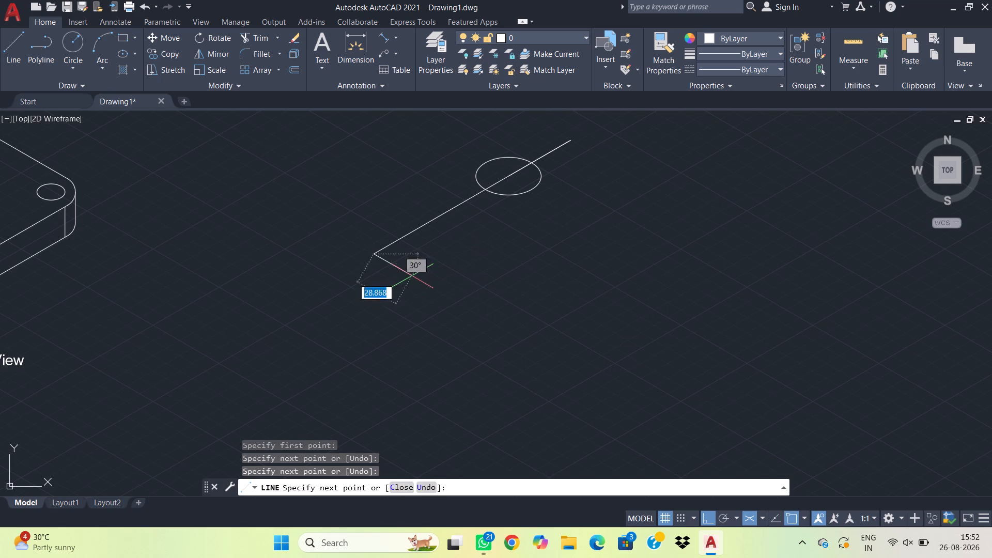
key("Escape")
Draw two parallel edges 60 long at 330° from the points where the construction line crosses the isocircle.
key("l")
key("space")
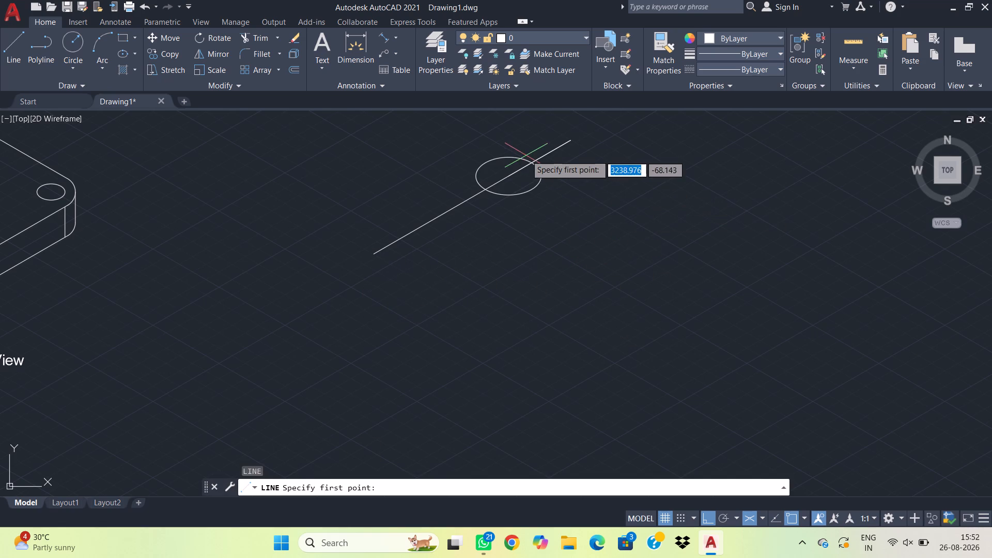
left_click(530, 166)
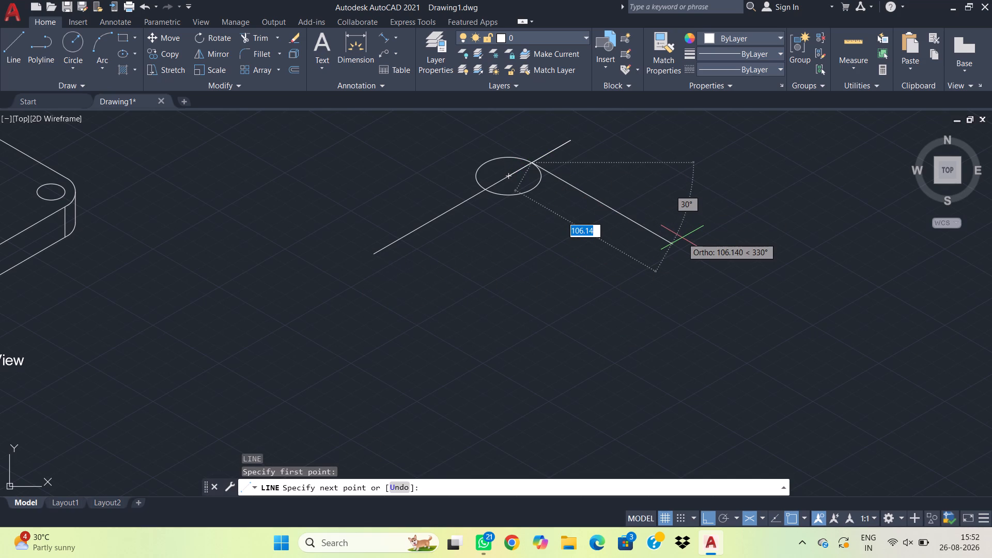
type("60")
key("Return")
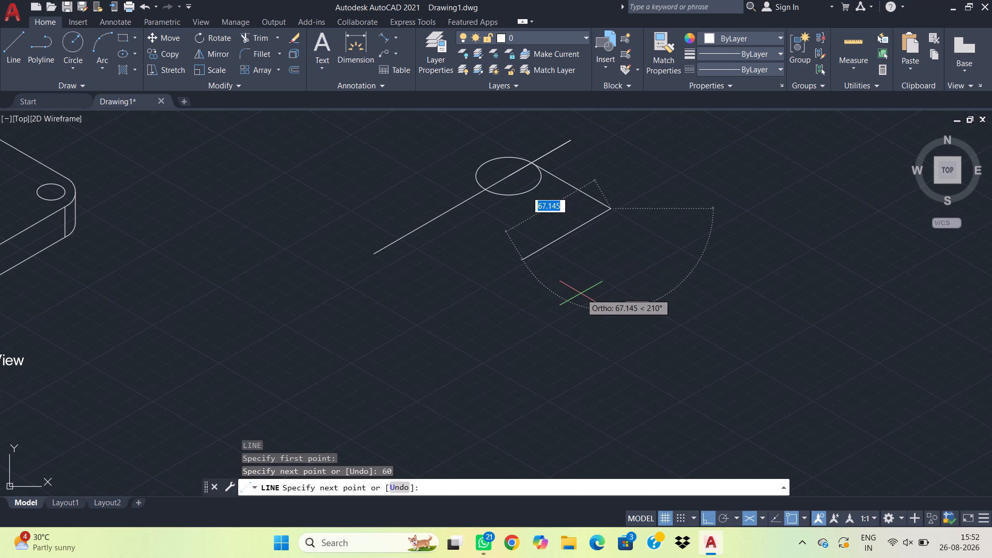
key("Escape")
key("space")
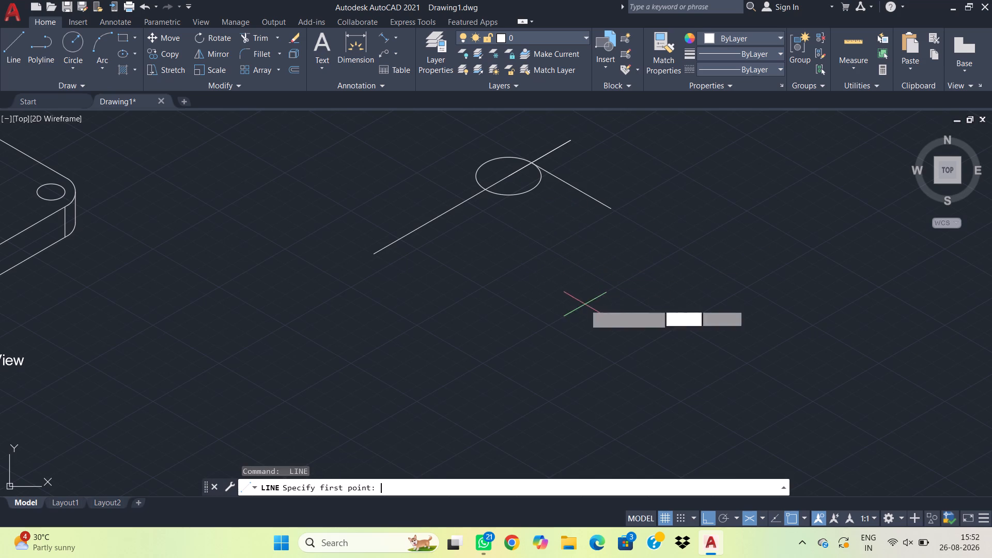
left_click(483, 189)
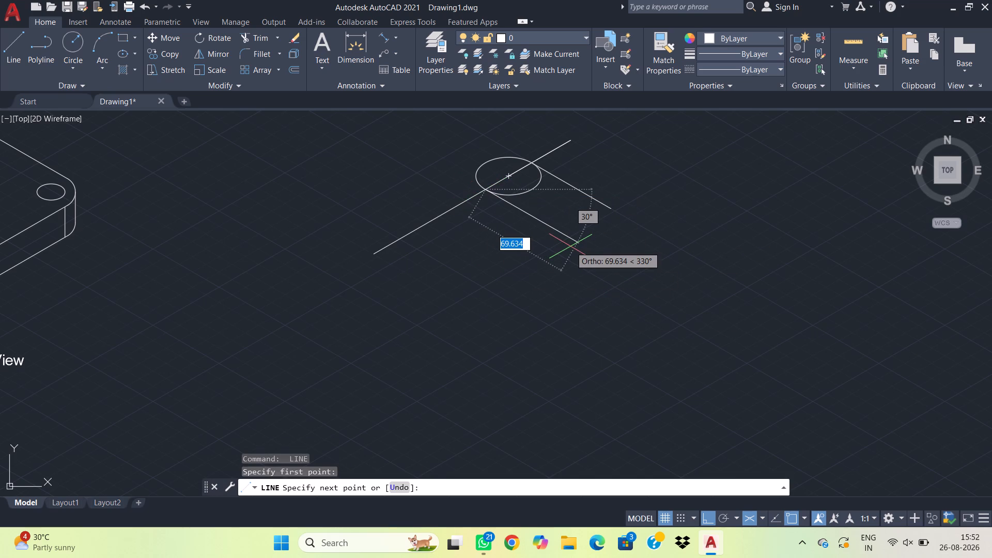
type("60")
key("Return")
key("Escape")
Erase the two construction line segments running through the isocircle's centre.
left_click(569, 171)
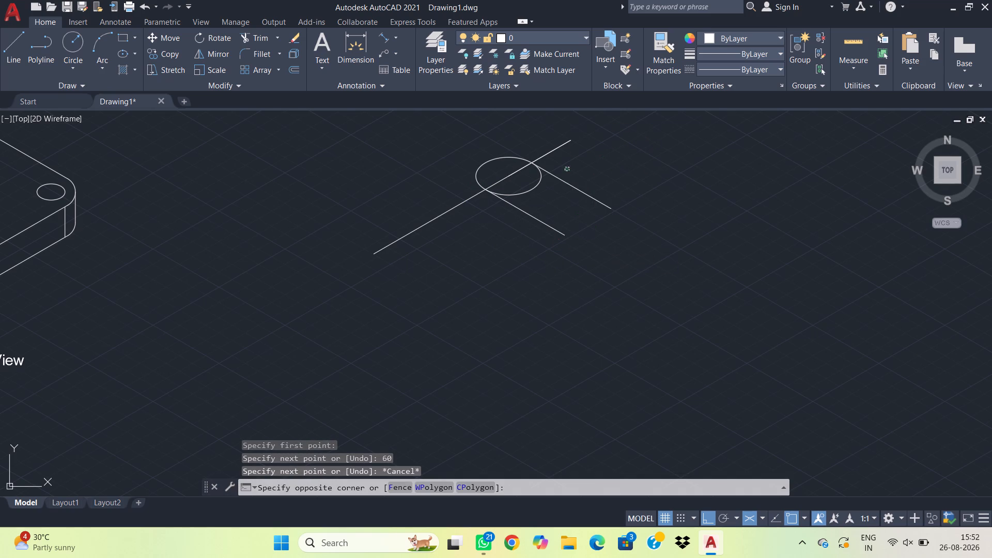
left_click(540, 142)
key("Escape")
left_click_drag(574, 160, 565, 146)
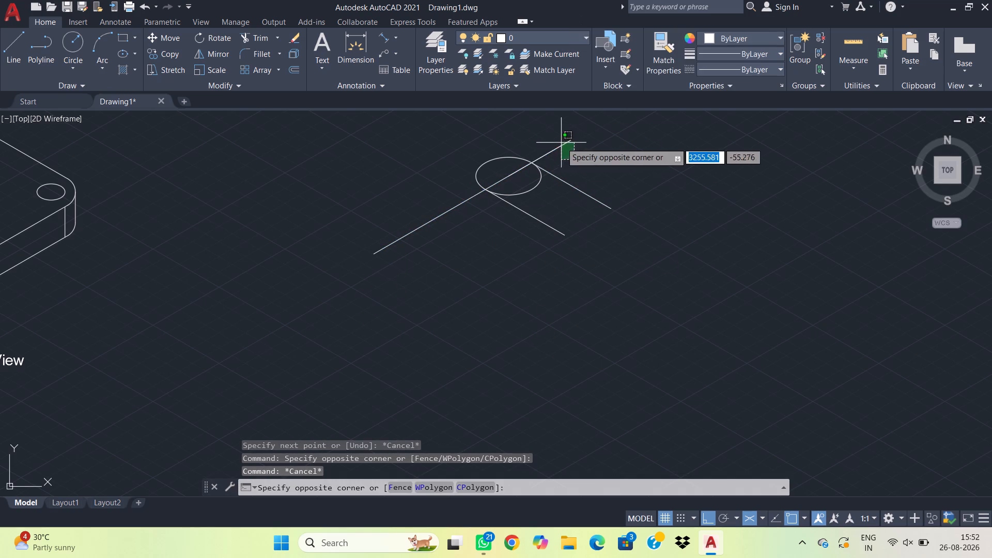
left_click(556, 141)
key("Delete")
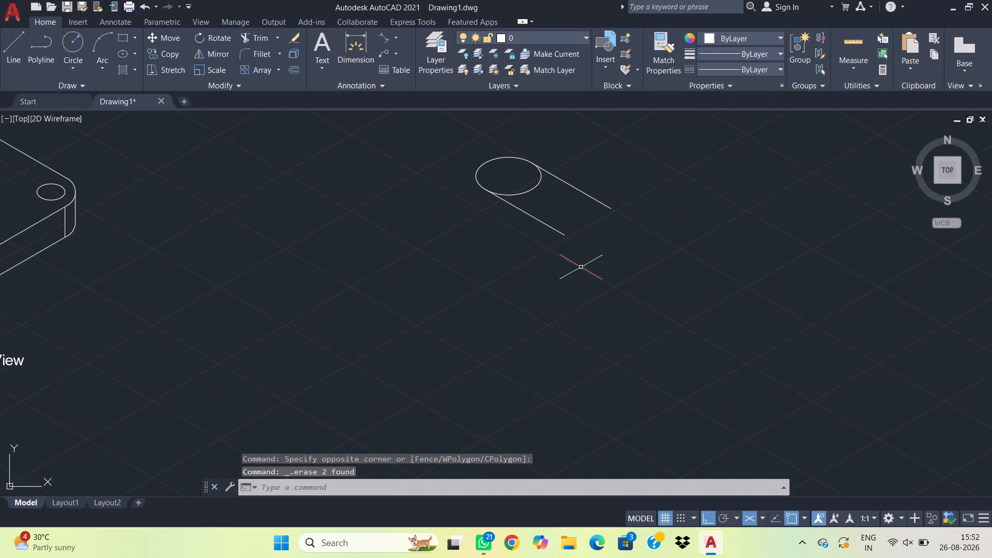
Close the open end of the arm's head outline with a line joining the two parallel edges' endpoints.
type("l")
key("space")
left_click(562, 233)
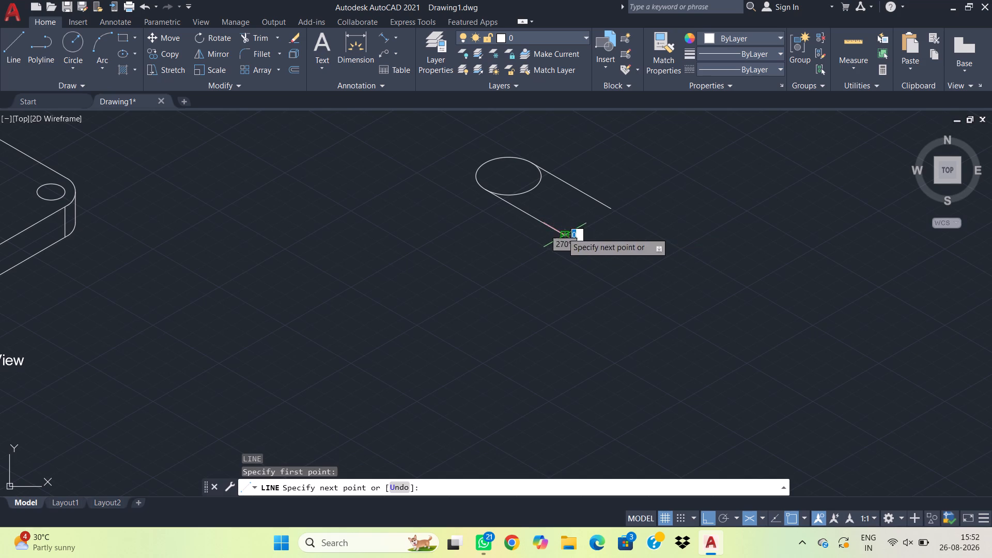
left_click(613, 208)
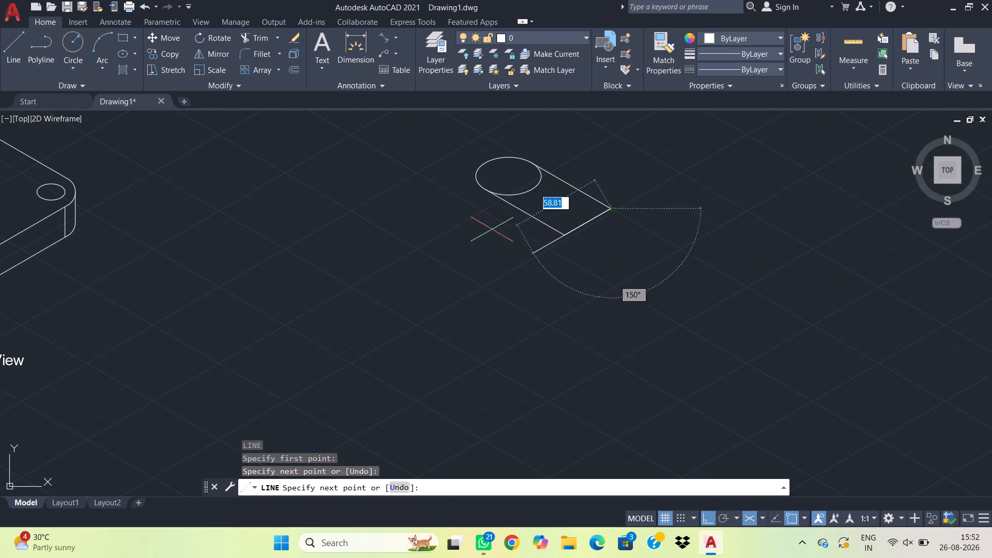
key("Escape")
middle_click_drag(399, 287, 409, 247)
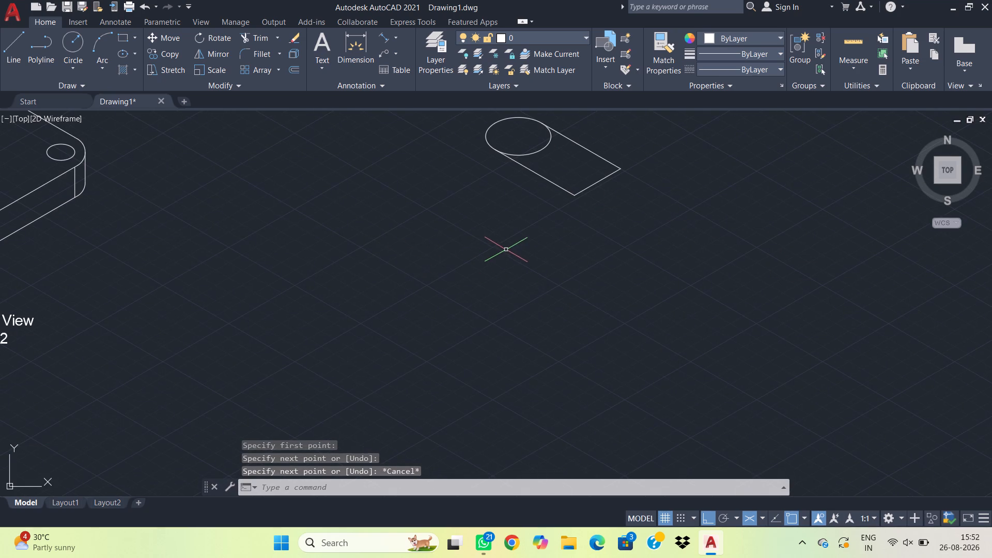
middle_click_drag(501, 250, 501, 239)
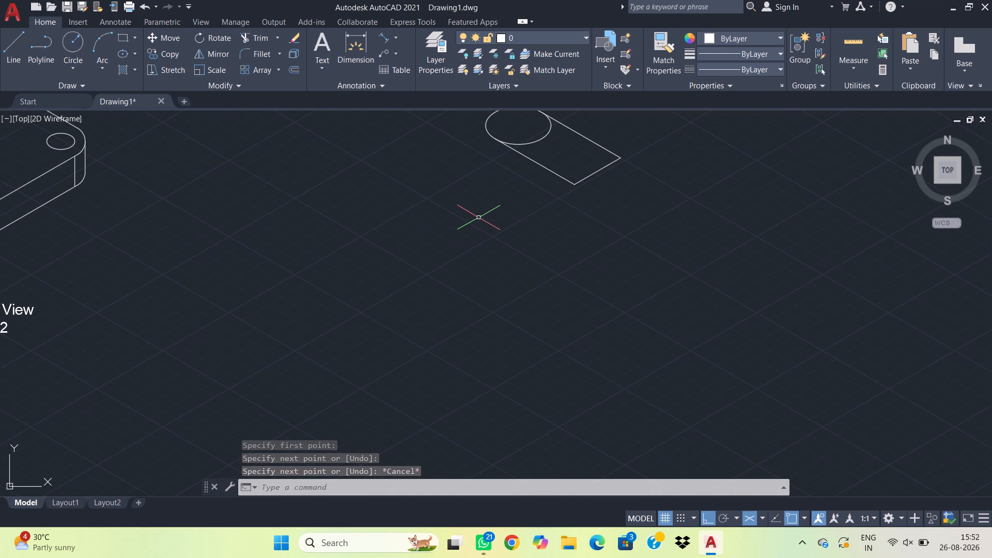
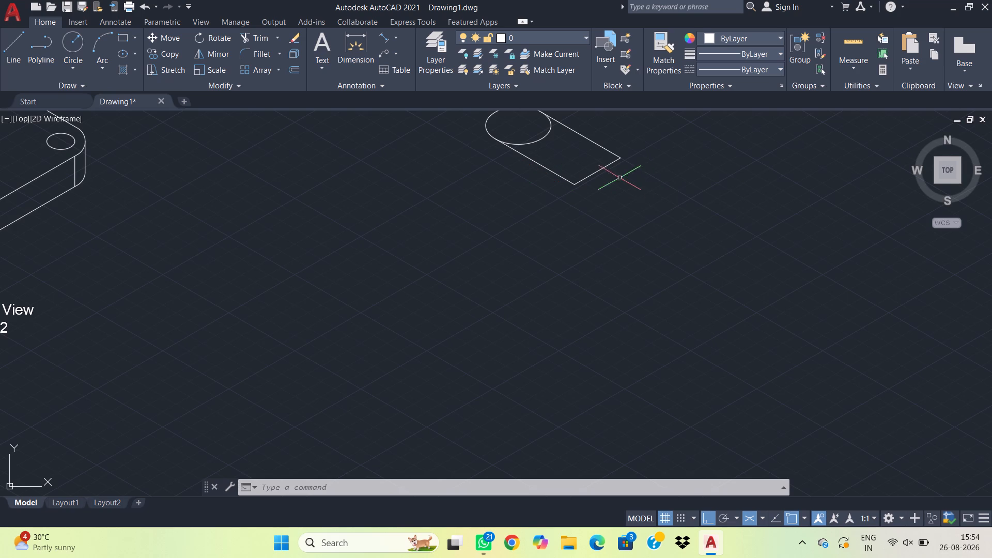
Examine the arm's partial isometric head outline alongside its front and top views and the plate's isometric view.
middle_click_drag(509, 217, 515, 245)
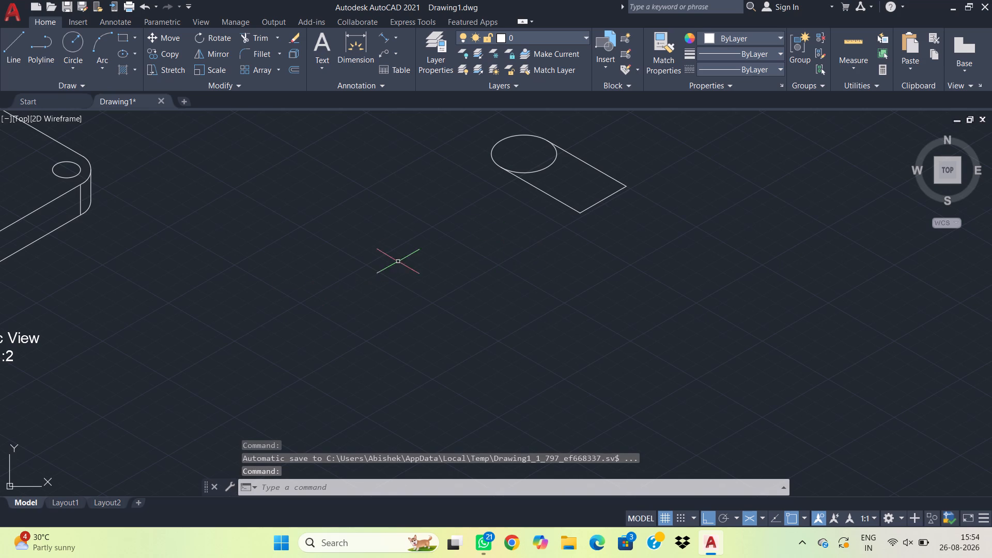
middle_click_drag(516, 253, 563, 281)
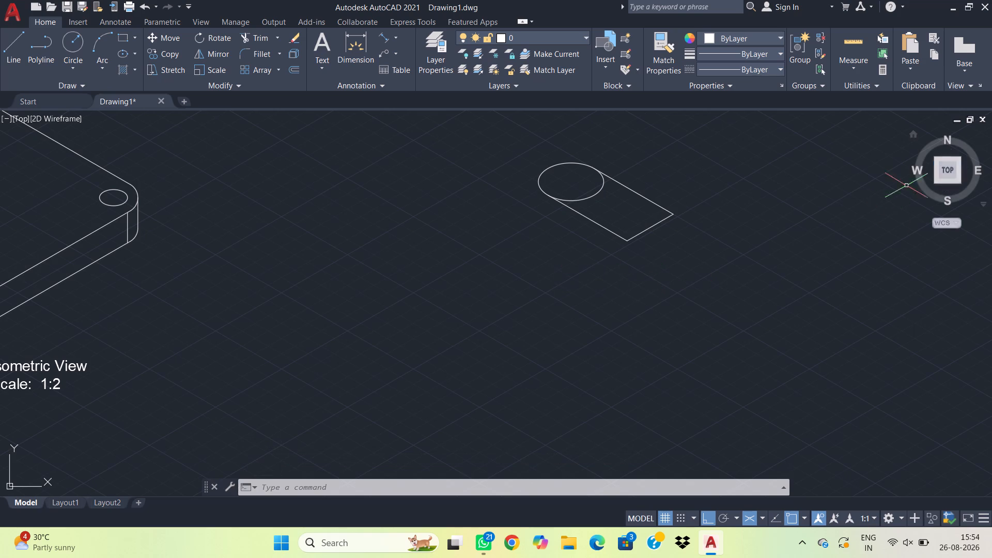
scroll(568, 241, "down", 3)
scroll(413, 246, "down", 1)
scroll(448, 239, "up", 1)
middle_click_drag(436, 209, 442, 216)
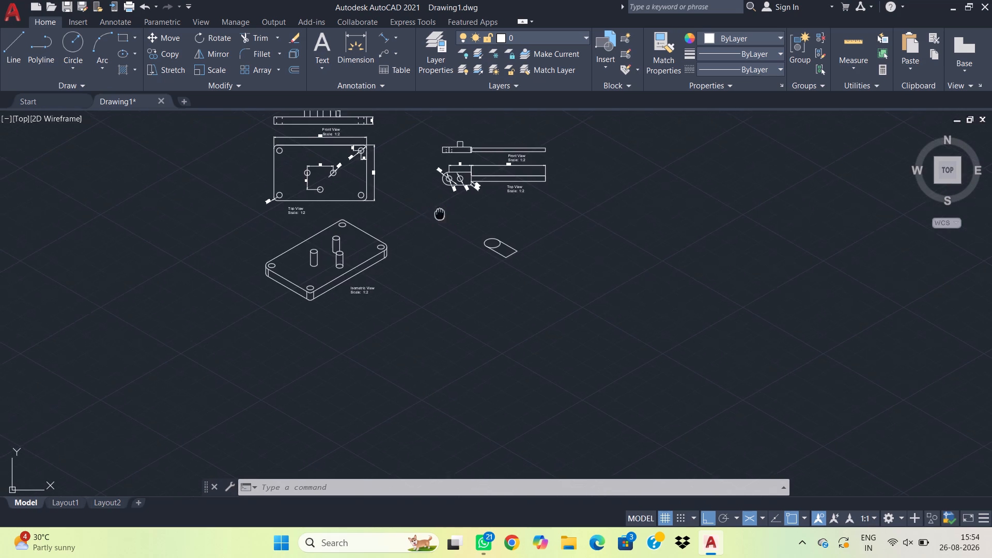
middle_click_drag(442, 216, 501, 242)
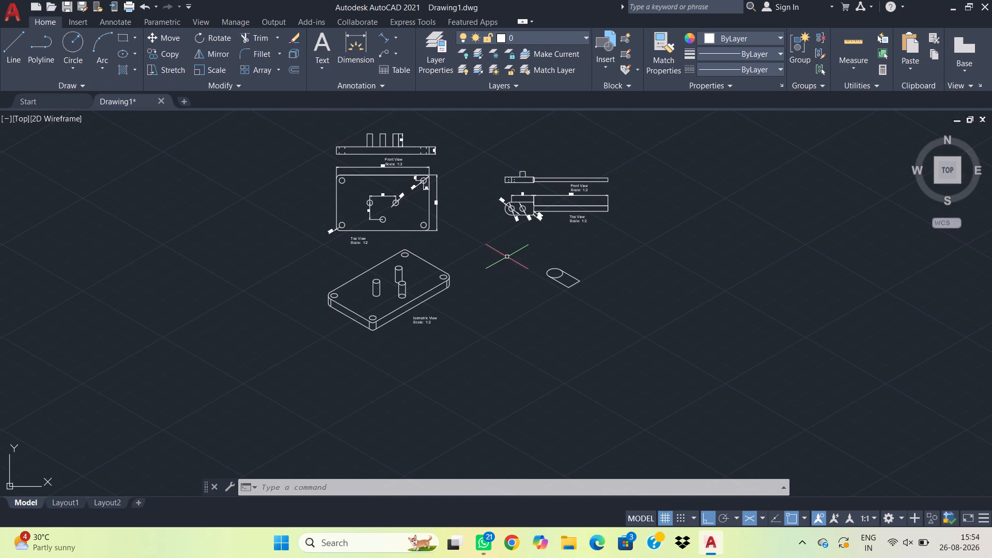
scroll(481, 268, "up", 1)
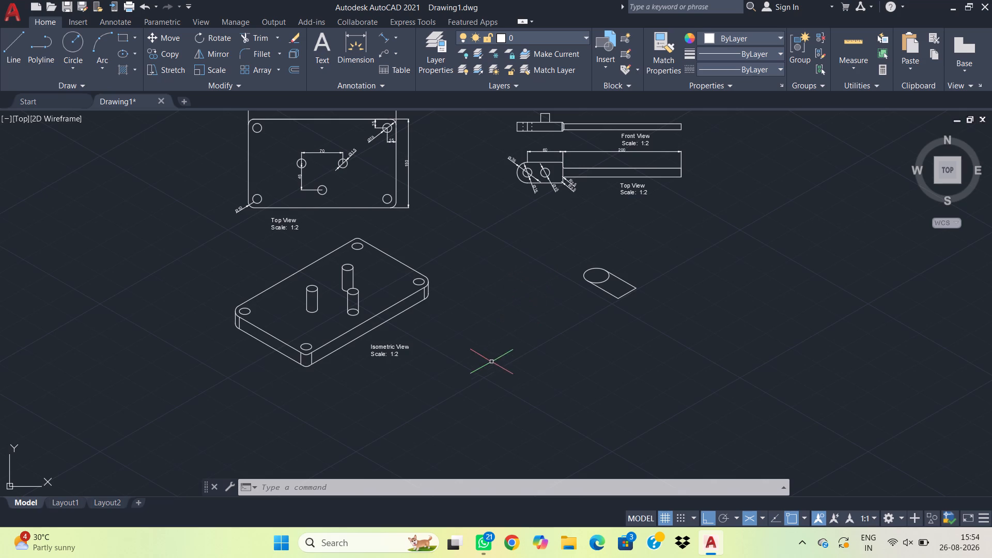
scroll(631, 277, "up", 1)
scroll(622, 317, "up", 1)
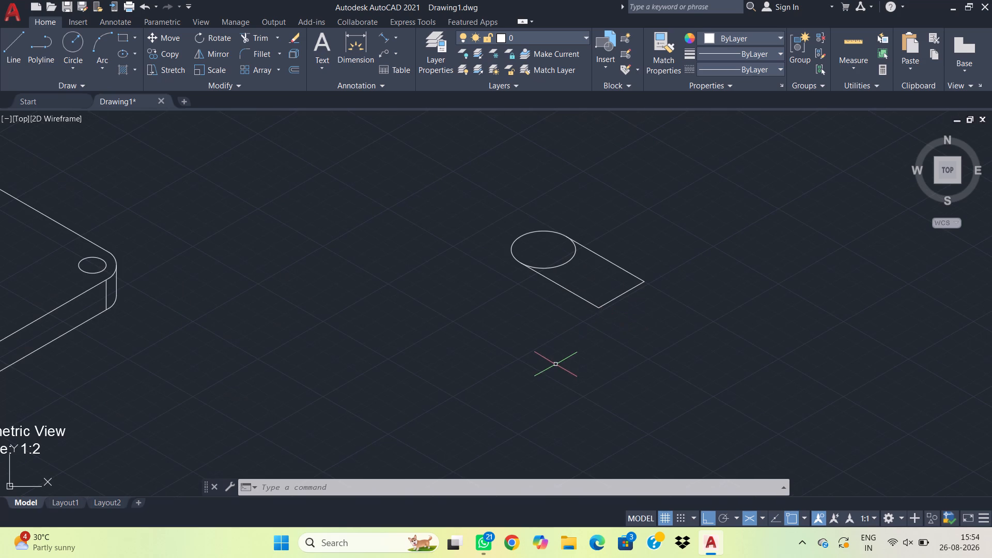
middle_click_drag(555, 365, 559, 314)
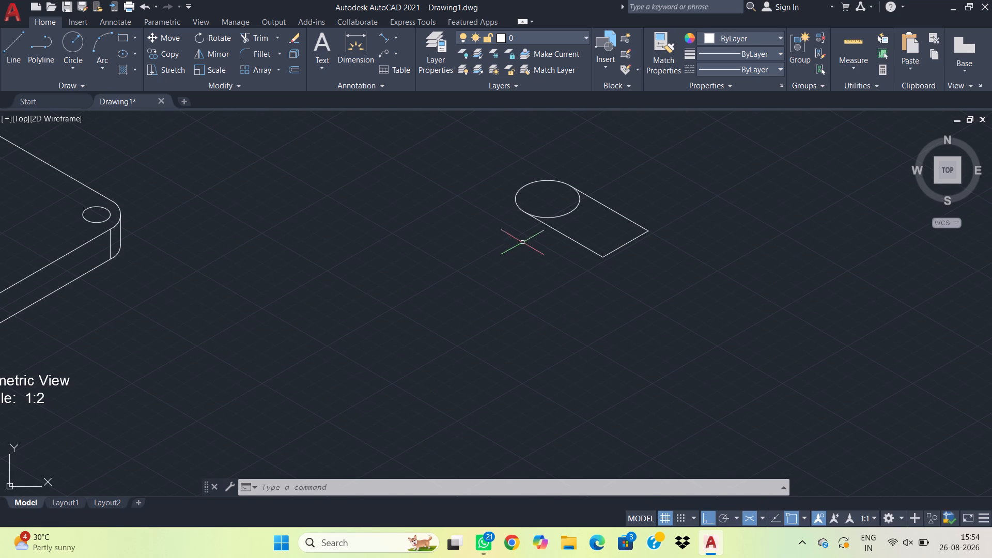
scroll(553, 253, "down", 1)
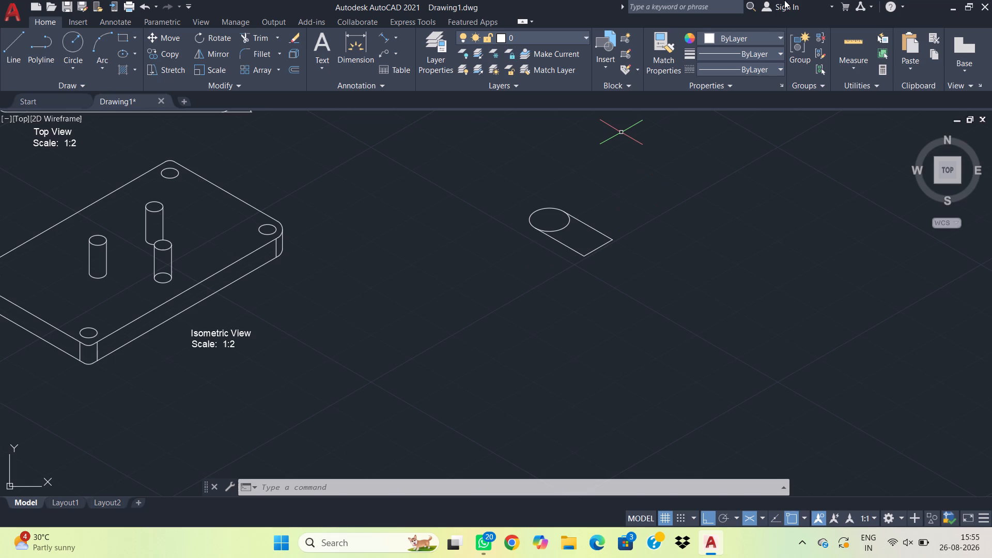
Minimise AutoCAD and open the Fuji app from the desktop.
left_click(956, 0)
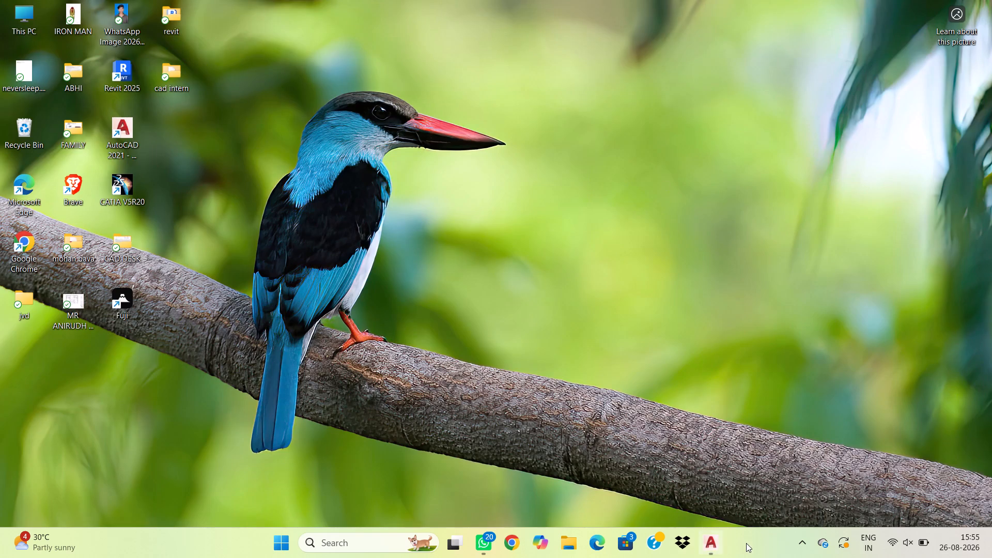
double_click(127, 296)
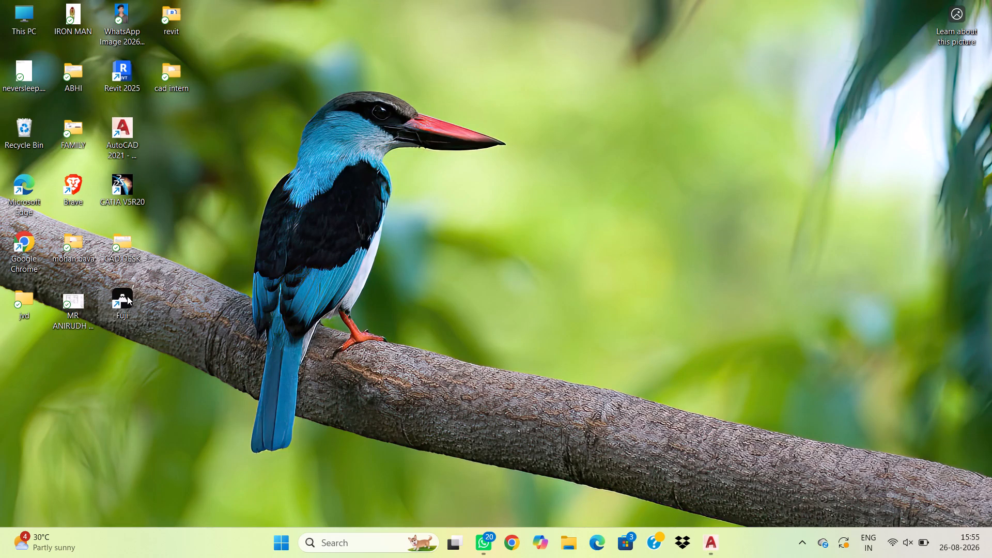
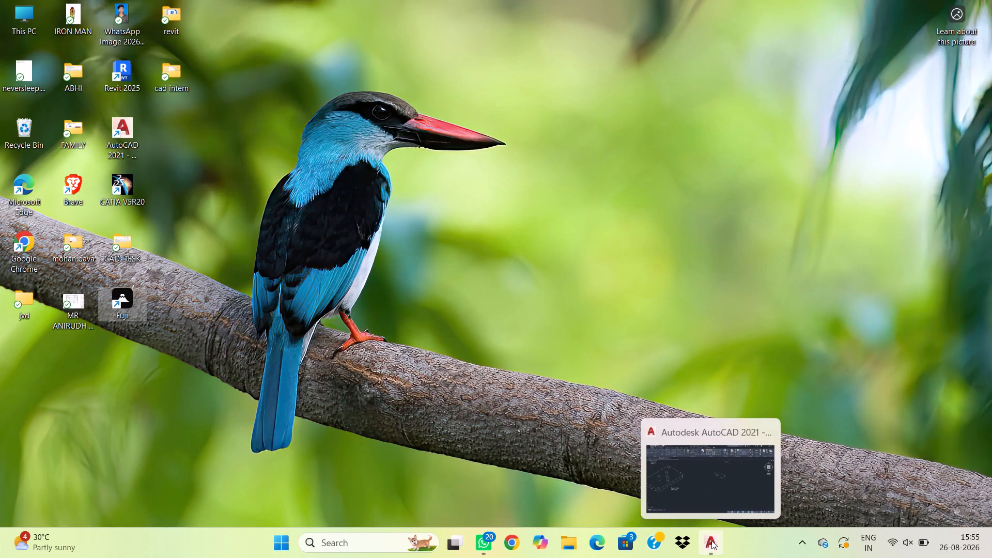
Switch back to the AutoCAD drawing.
left_click(711, 540)
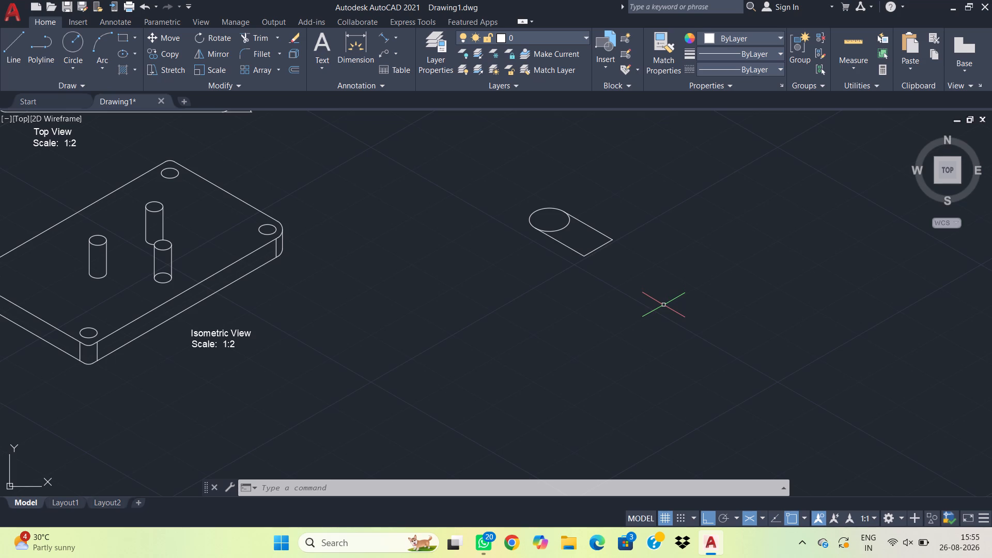
Copy the isometric ellipse of the arm's head vertically downward from its centre, using the right isoplane.
middle_click_drag(599, 316, 662, 278)
middle_click_drag(584, 239, 590, 301)
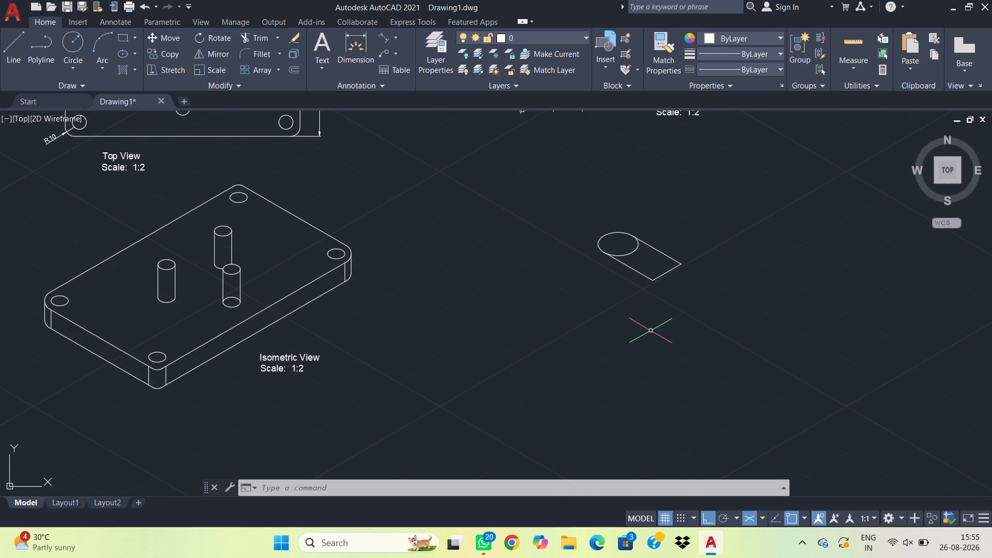
left_click(636, 259)
left_click(626, 247)
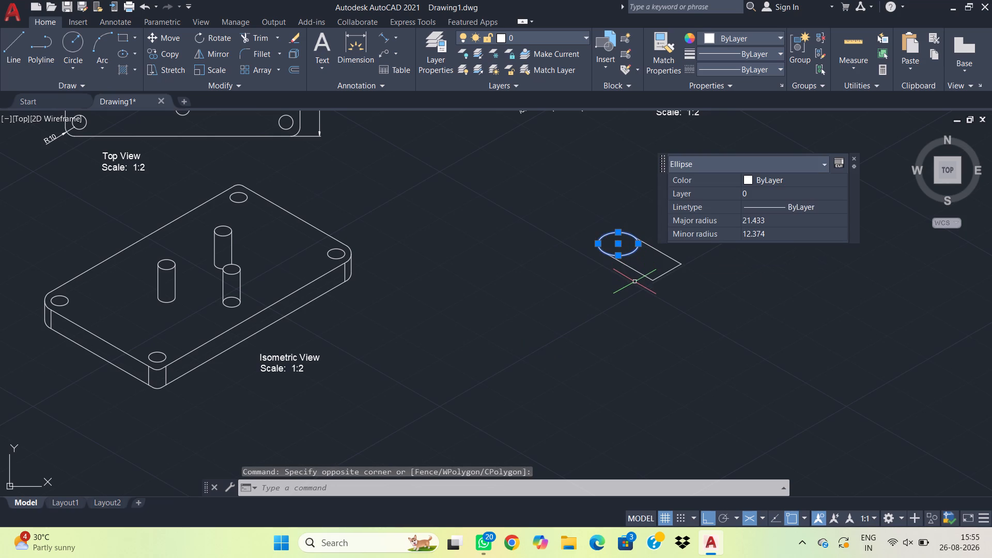
type("co")
key("space")
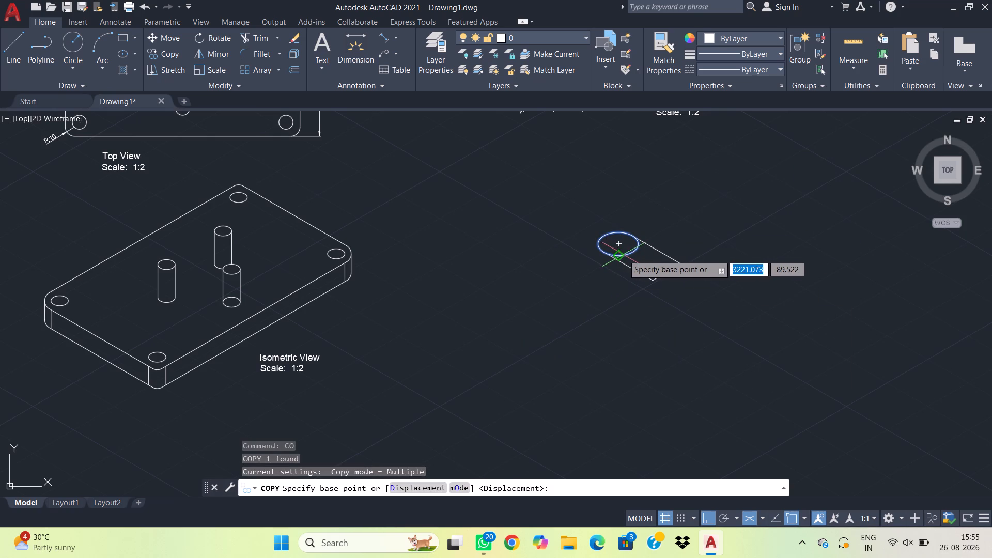
left_click(618, 243)
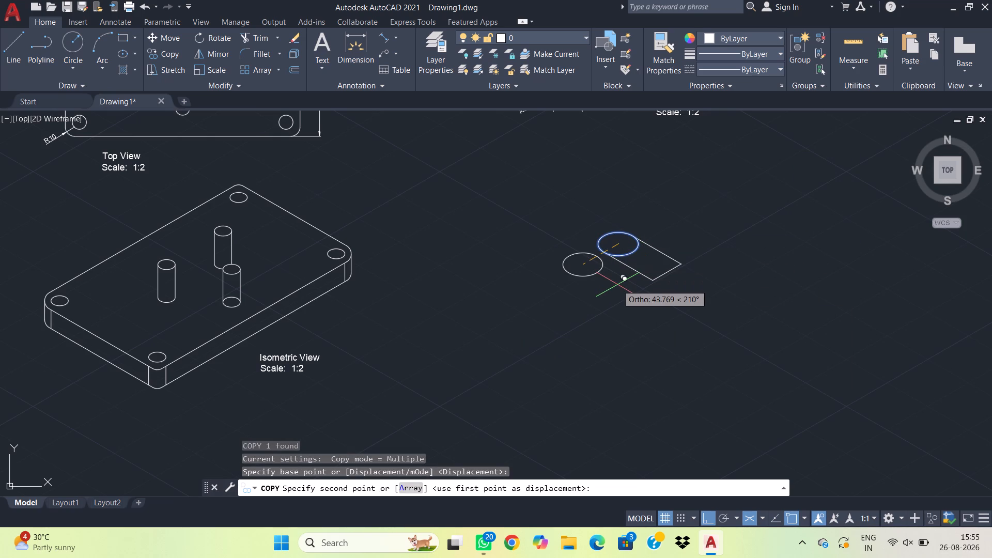
key("F5")
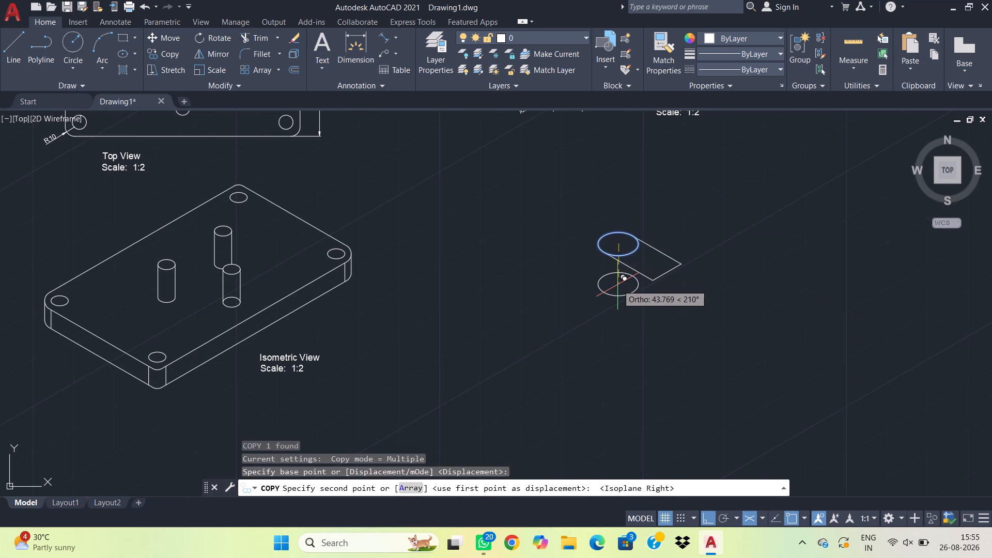
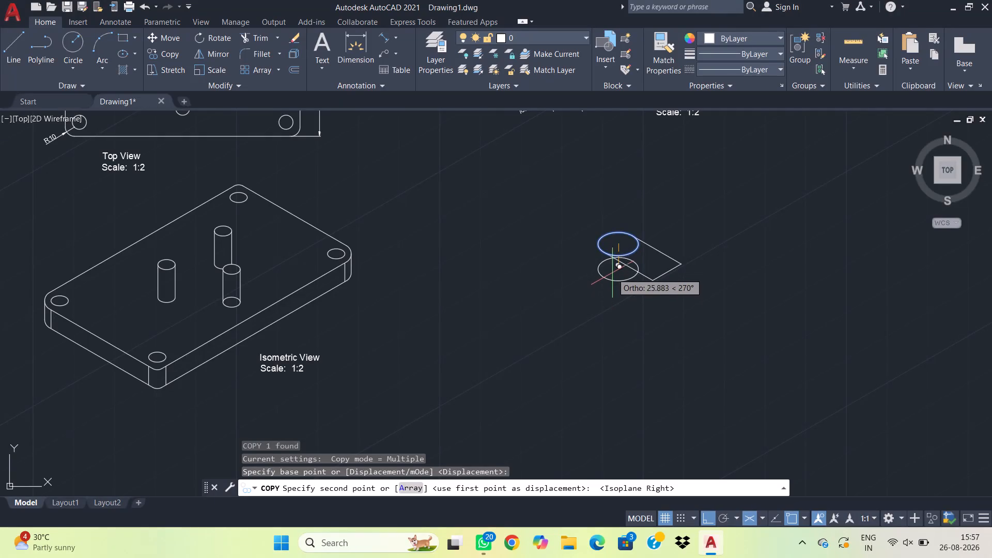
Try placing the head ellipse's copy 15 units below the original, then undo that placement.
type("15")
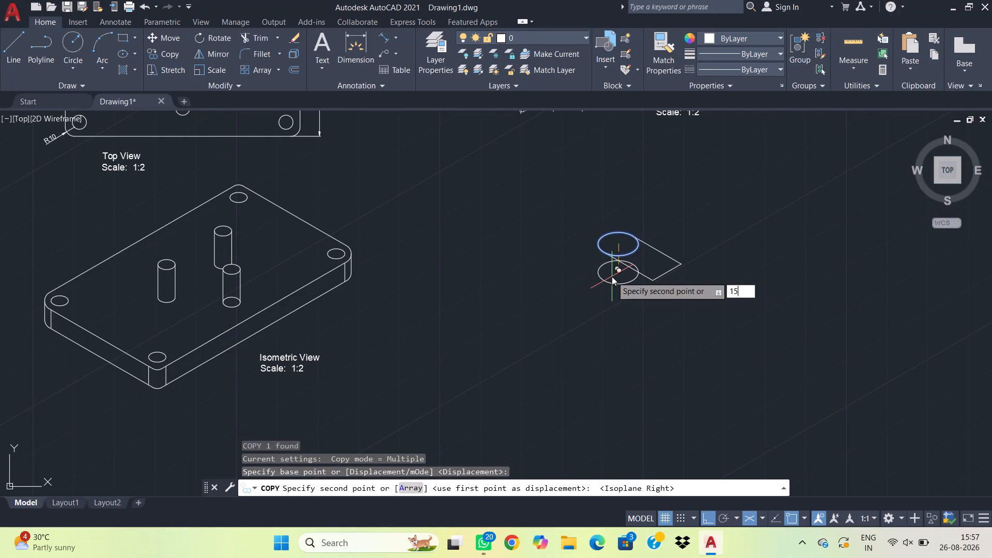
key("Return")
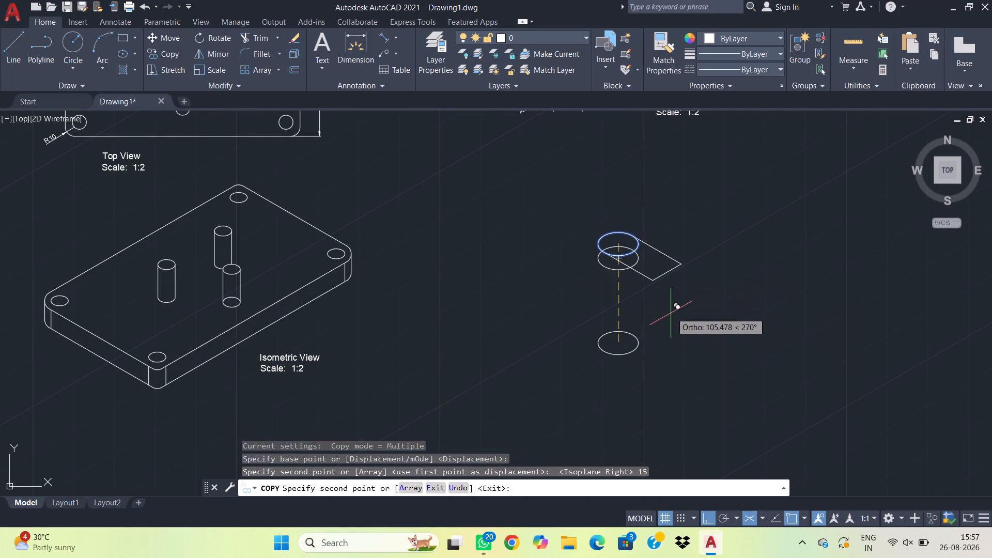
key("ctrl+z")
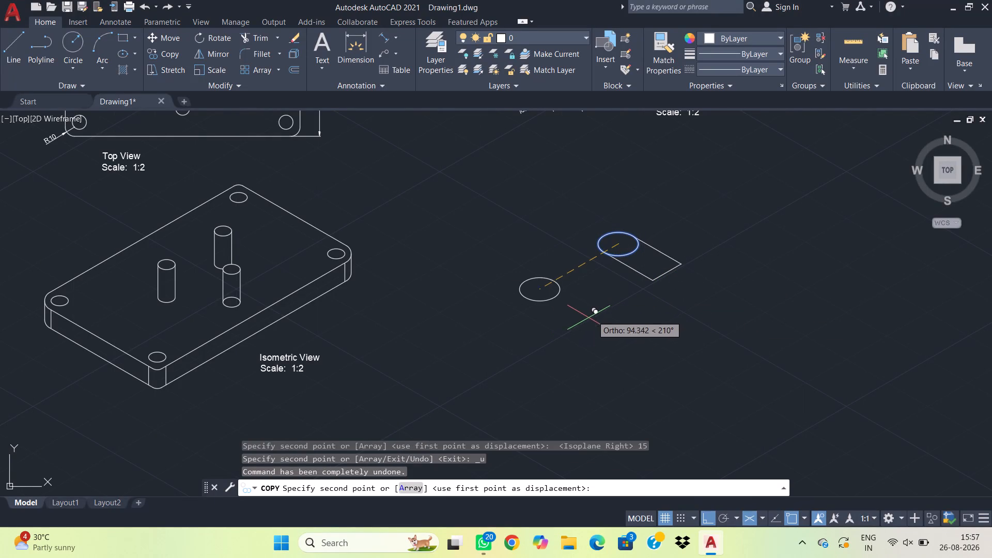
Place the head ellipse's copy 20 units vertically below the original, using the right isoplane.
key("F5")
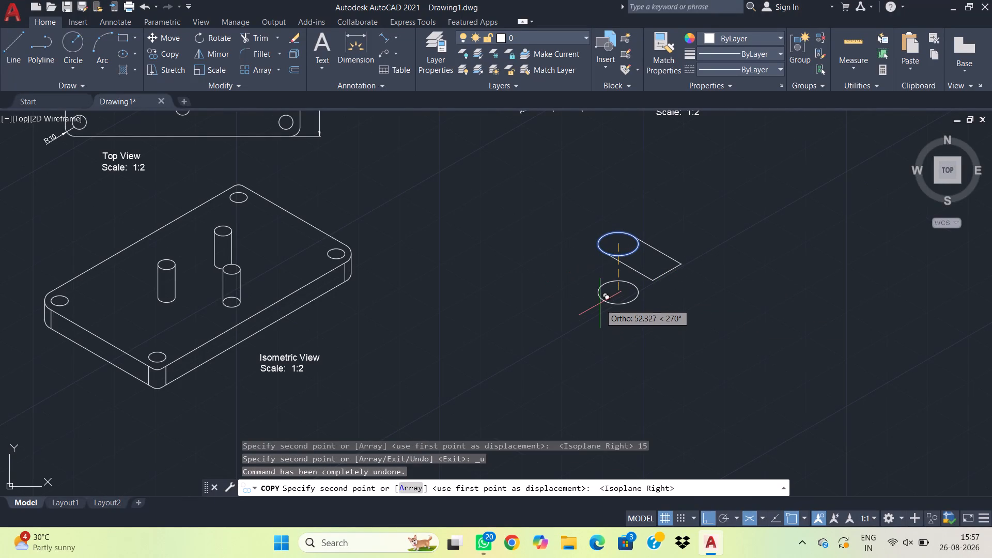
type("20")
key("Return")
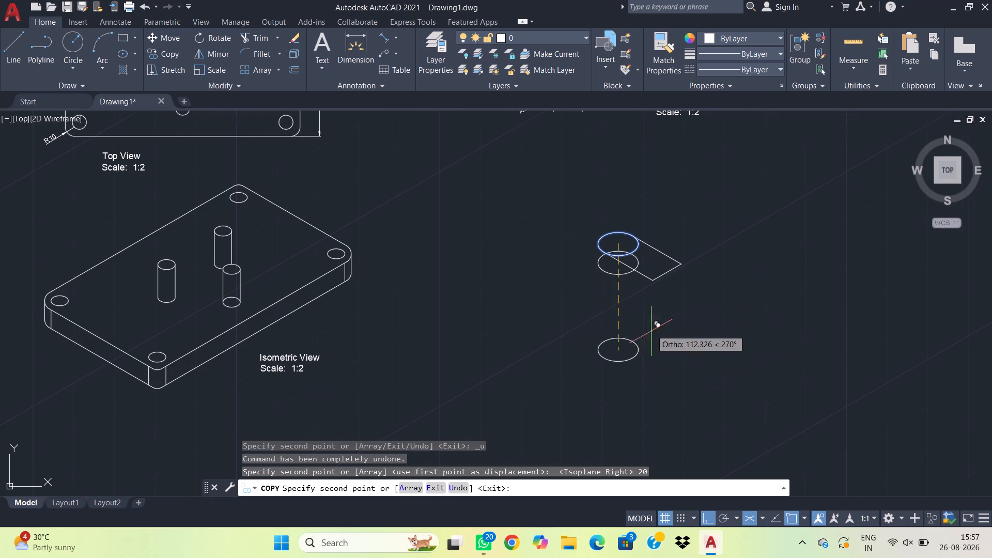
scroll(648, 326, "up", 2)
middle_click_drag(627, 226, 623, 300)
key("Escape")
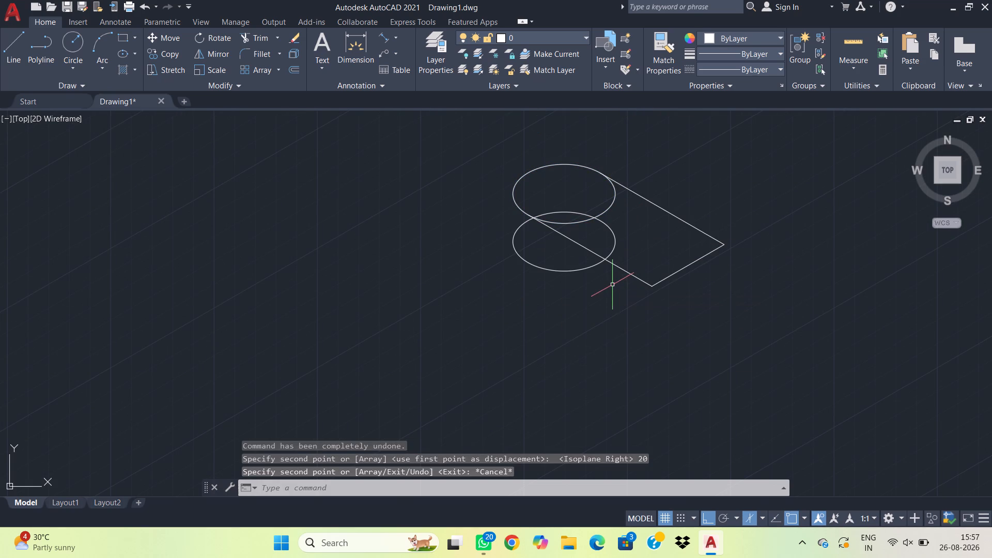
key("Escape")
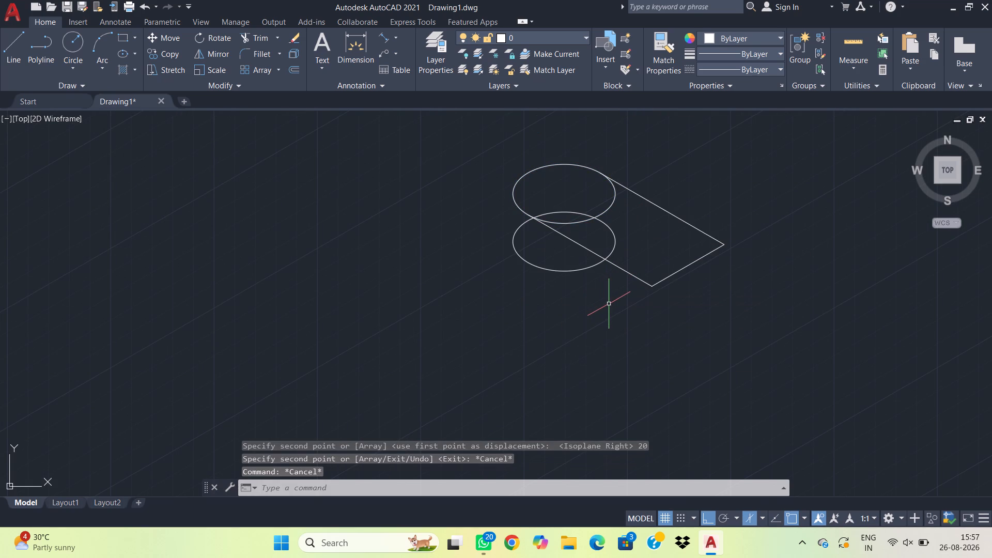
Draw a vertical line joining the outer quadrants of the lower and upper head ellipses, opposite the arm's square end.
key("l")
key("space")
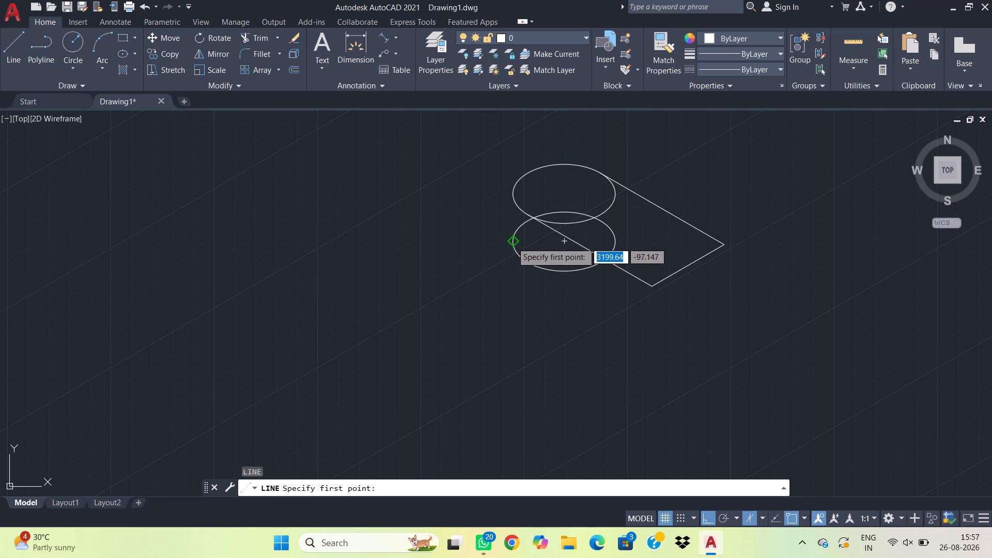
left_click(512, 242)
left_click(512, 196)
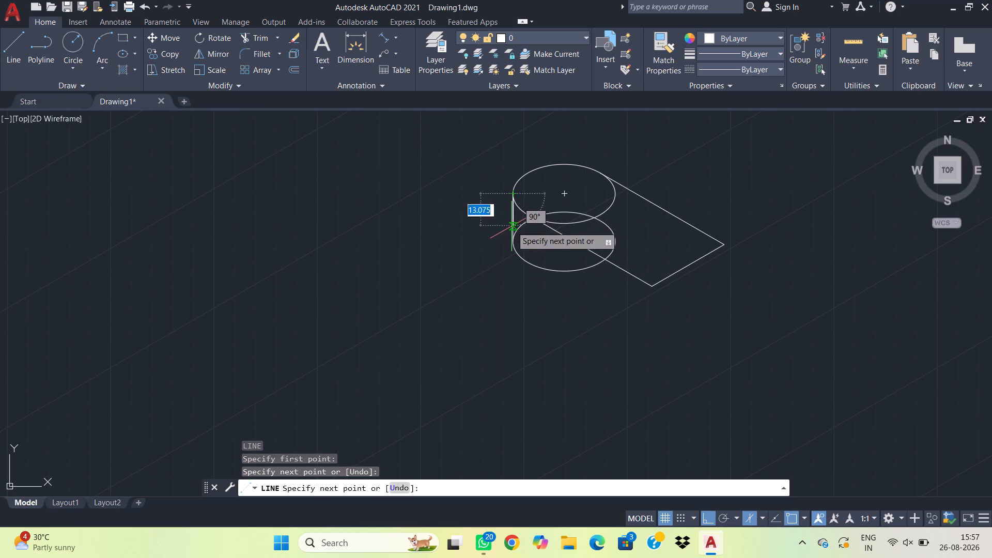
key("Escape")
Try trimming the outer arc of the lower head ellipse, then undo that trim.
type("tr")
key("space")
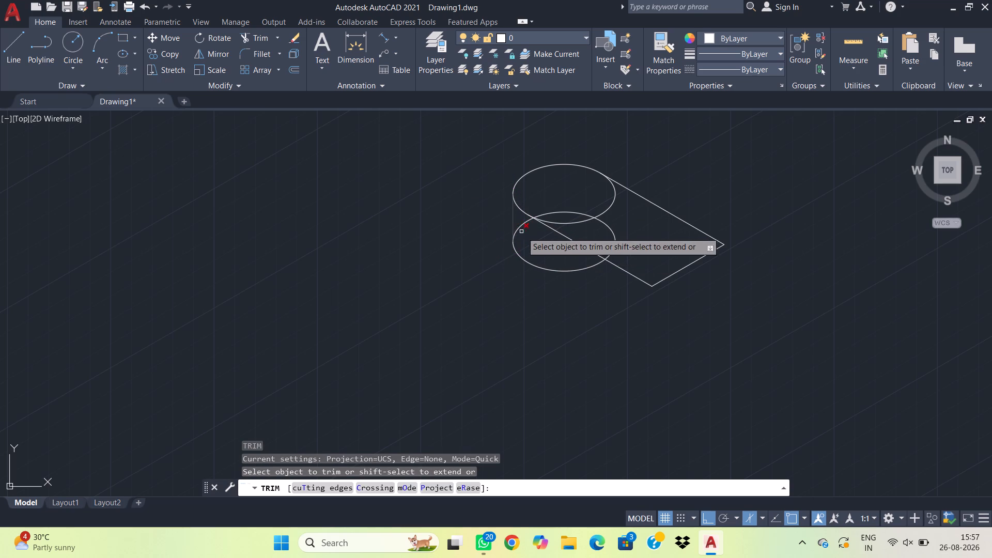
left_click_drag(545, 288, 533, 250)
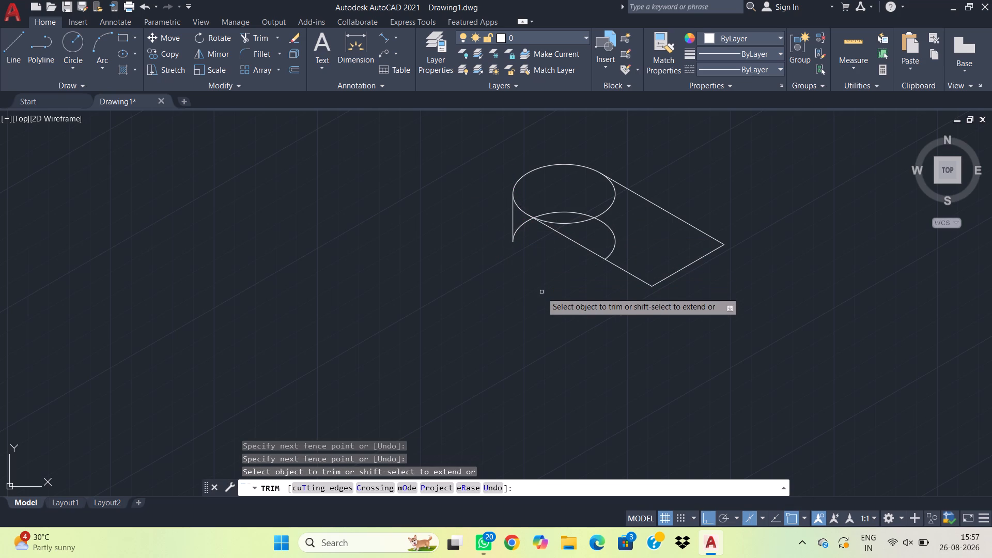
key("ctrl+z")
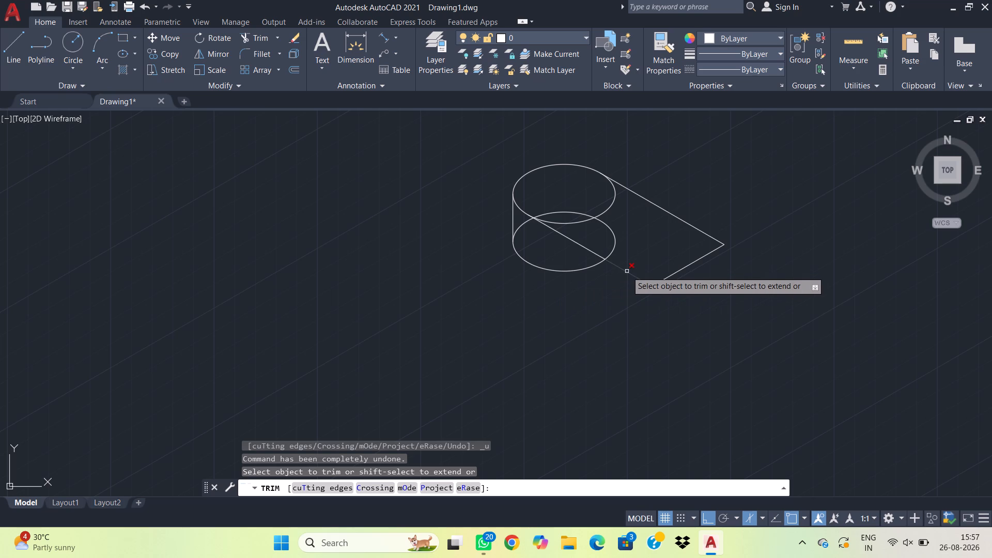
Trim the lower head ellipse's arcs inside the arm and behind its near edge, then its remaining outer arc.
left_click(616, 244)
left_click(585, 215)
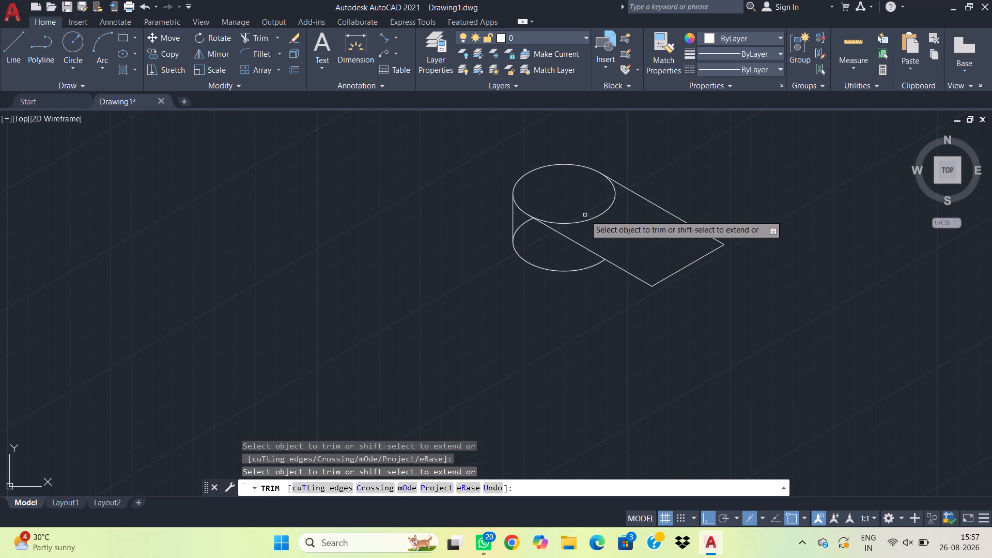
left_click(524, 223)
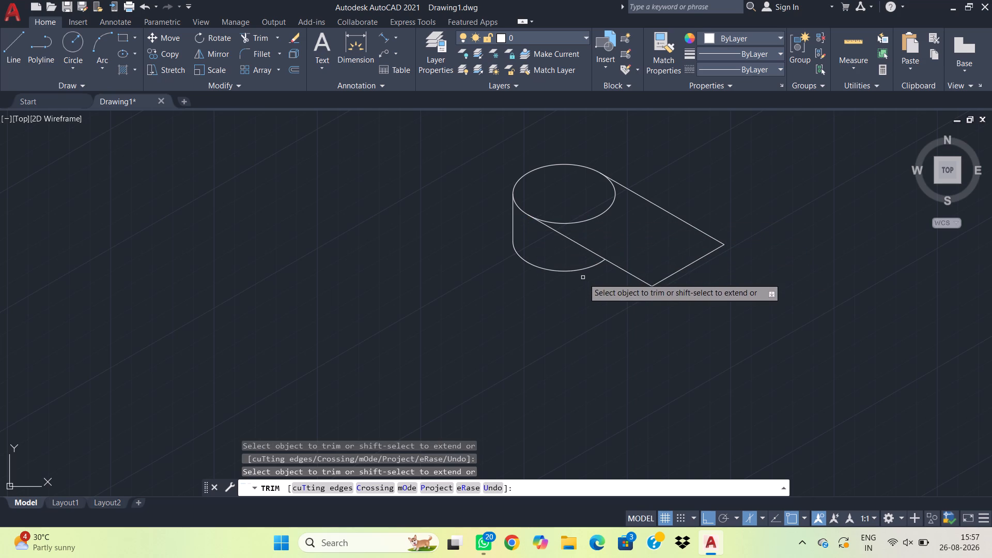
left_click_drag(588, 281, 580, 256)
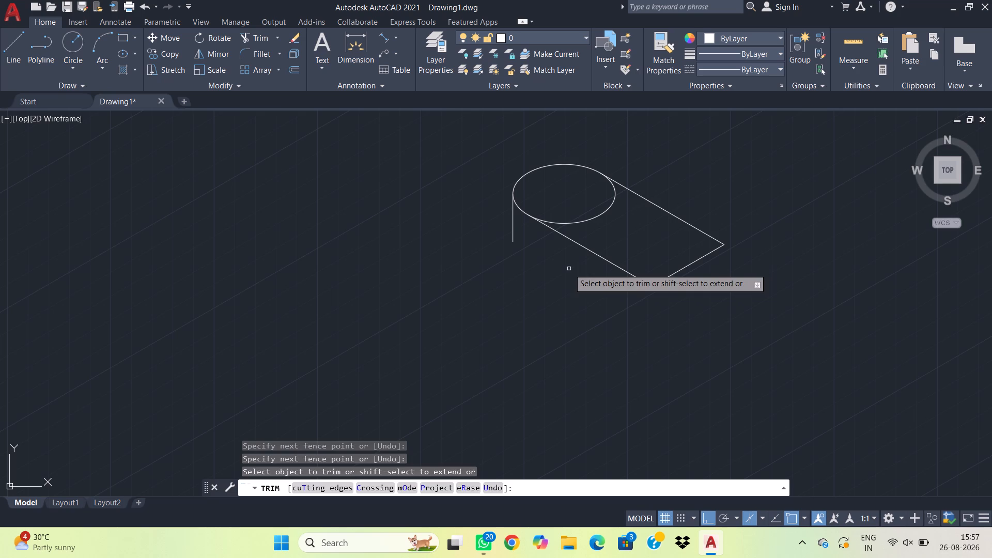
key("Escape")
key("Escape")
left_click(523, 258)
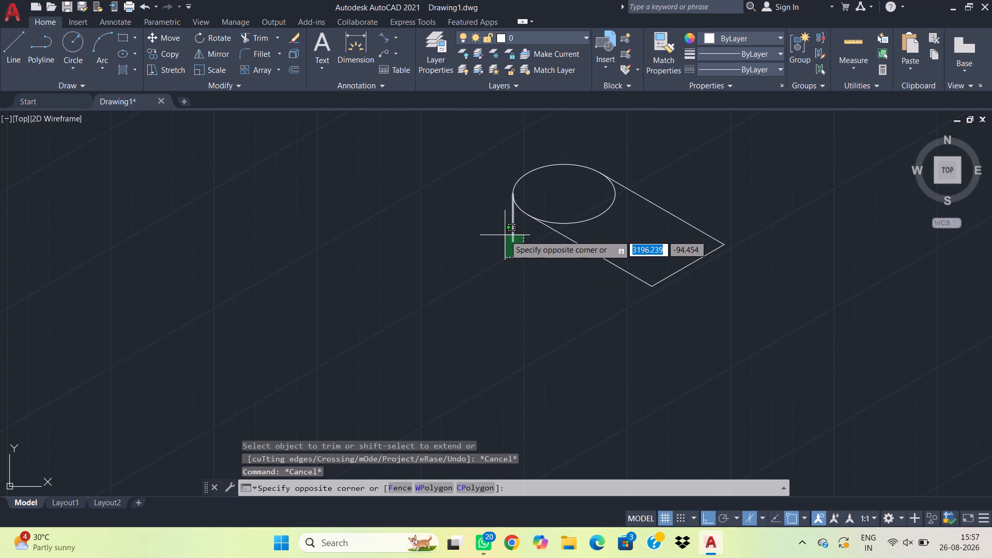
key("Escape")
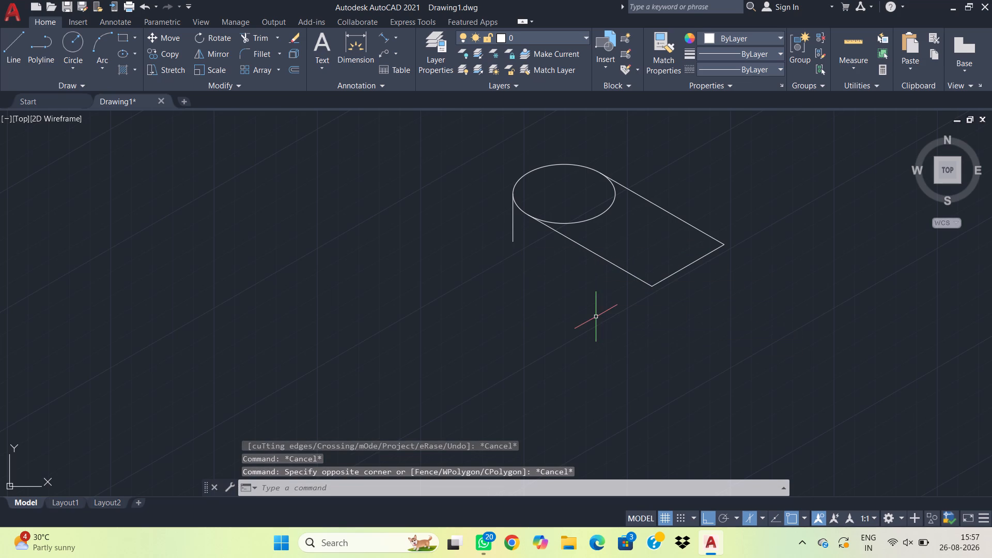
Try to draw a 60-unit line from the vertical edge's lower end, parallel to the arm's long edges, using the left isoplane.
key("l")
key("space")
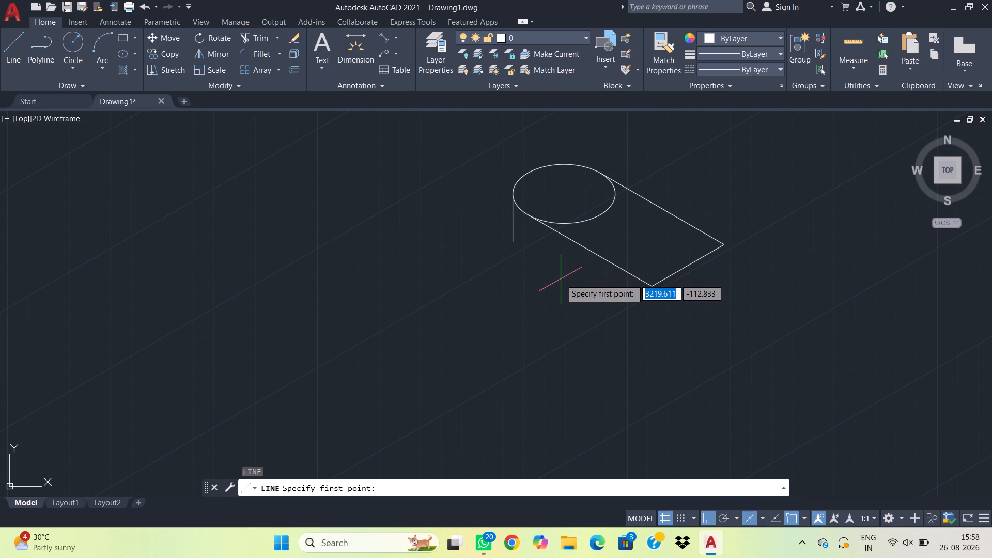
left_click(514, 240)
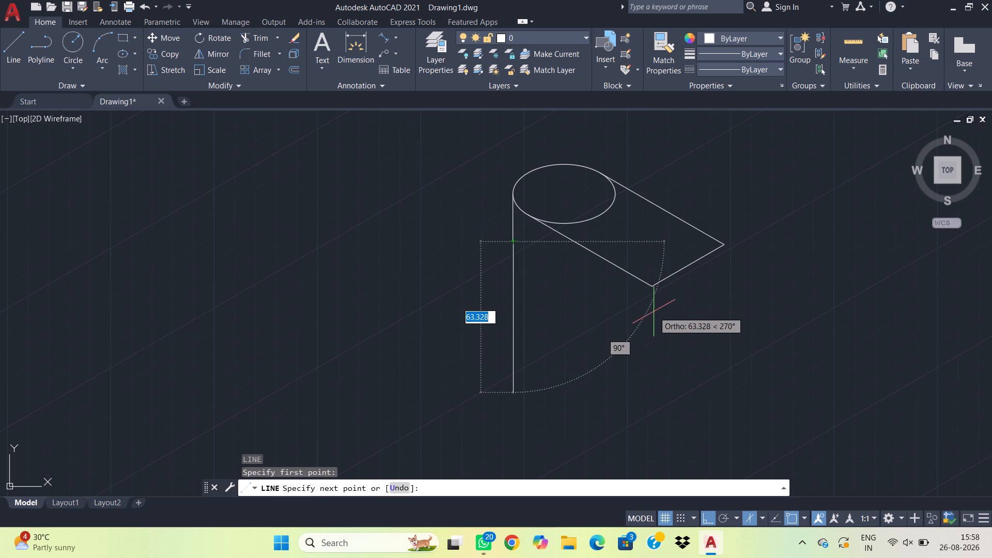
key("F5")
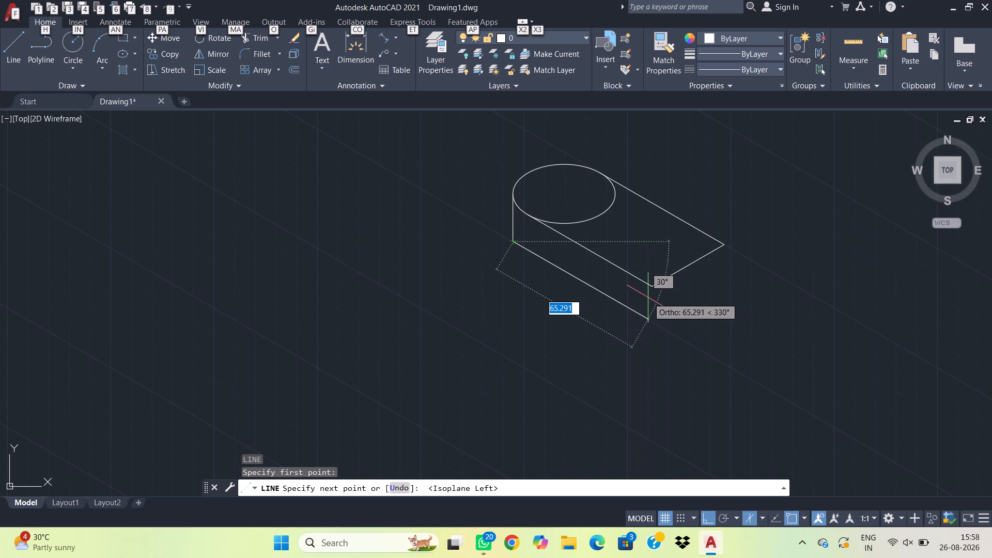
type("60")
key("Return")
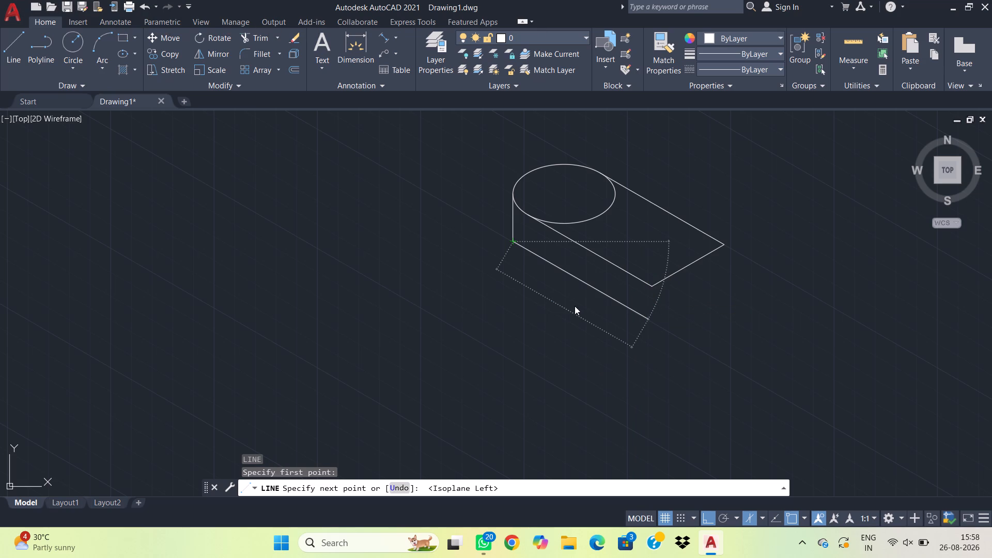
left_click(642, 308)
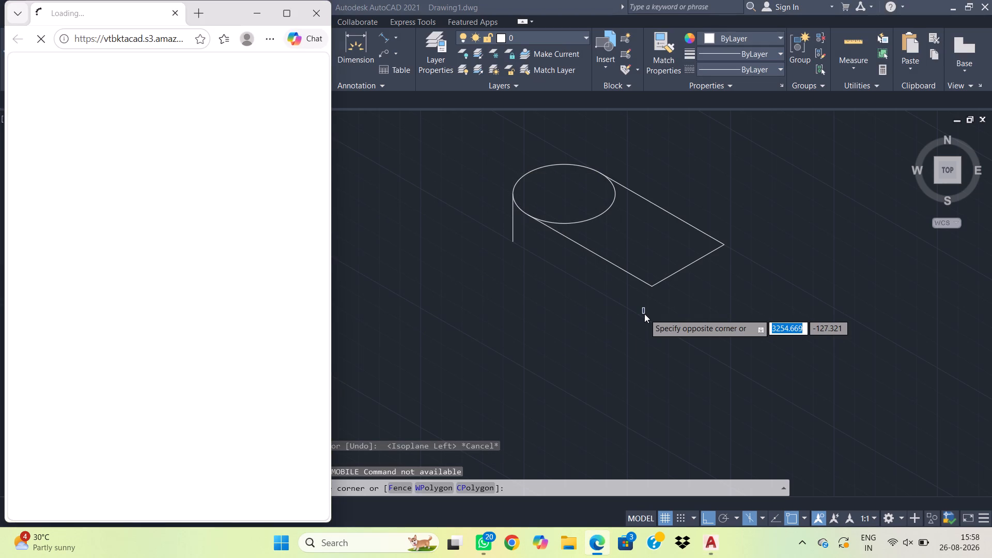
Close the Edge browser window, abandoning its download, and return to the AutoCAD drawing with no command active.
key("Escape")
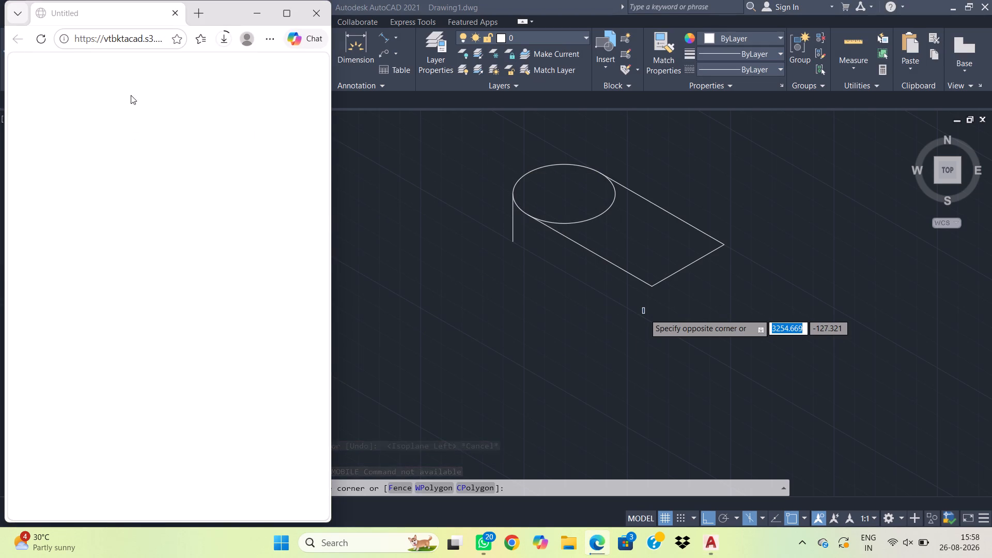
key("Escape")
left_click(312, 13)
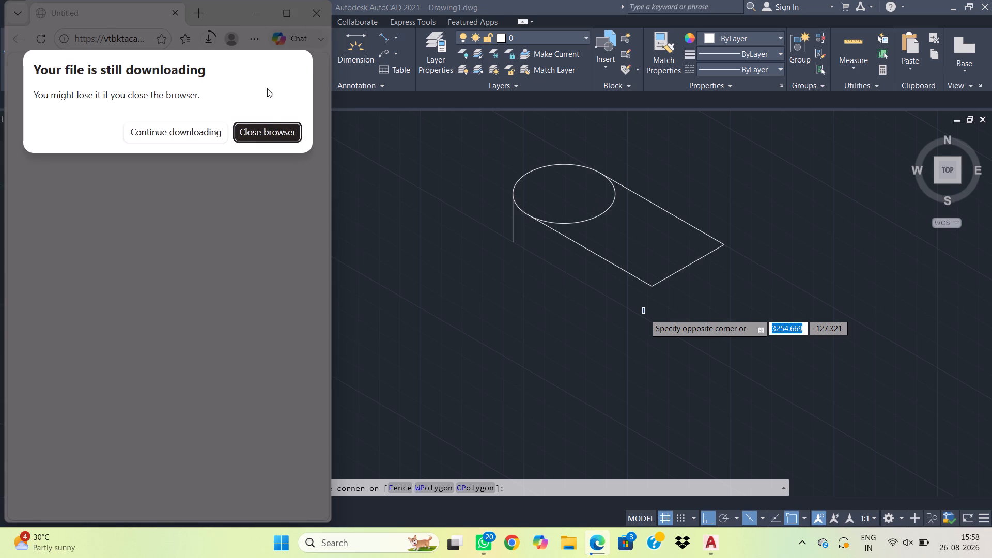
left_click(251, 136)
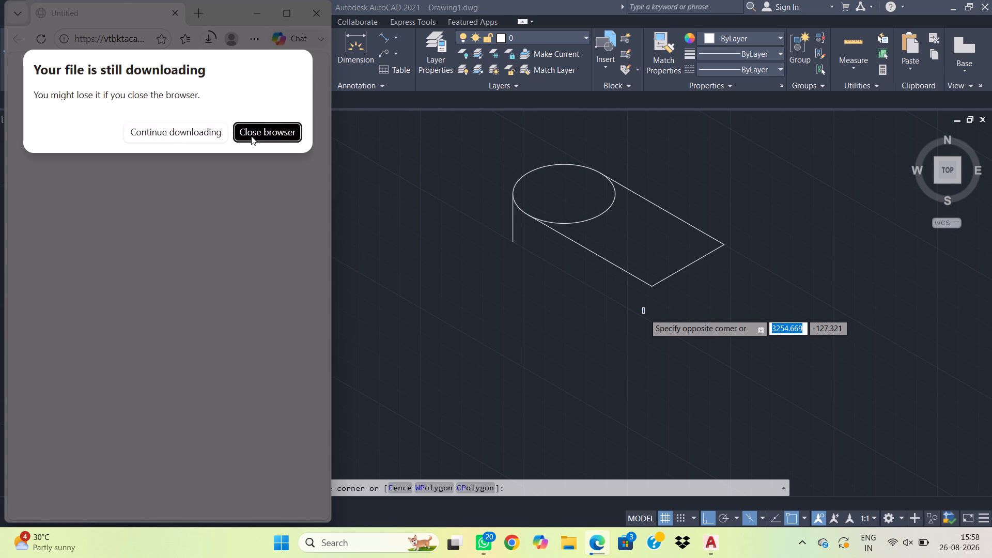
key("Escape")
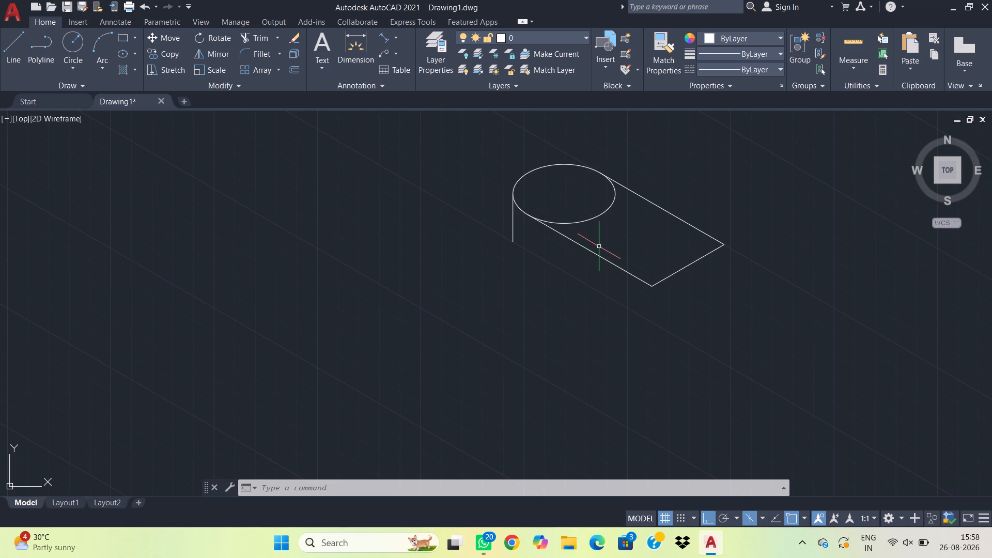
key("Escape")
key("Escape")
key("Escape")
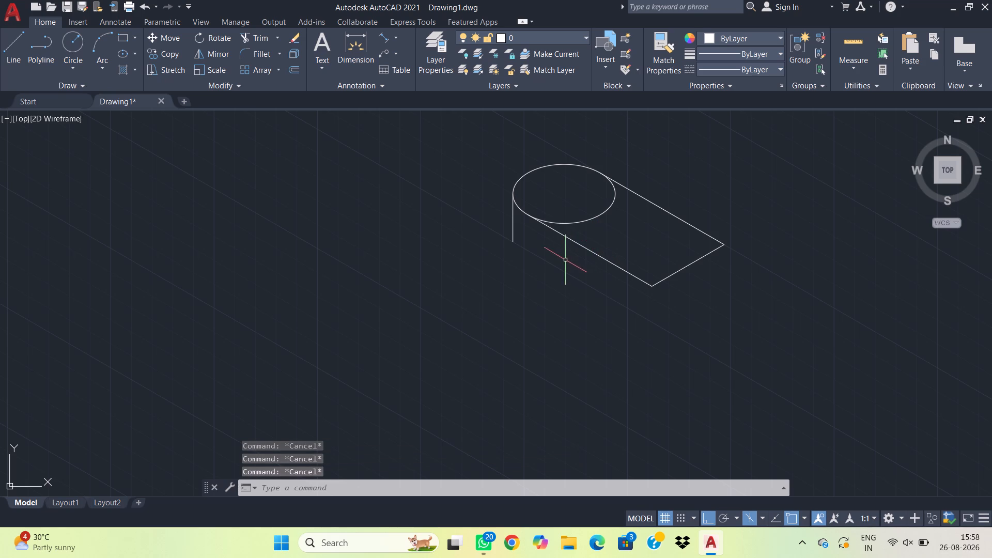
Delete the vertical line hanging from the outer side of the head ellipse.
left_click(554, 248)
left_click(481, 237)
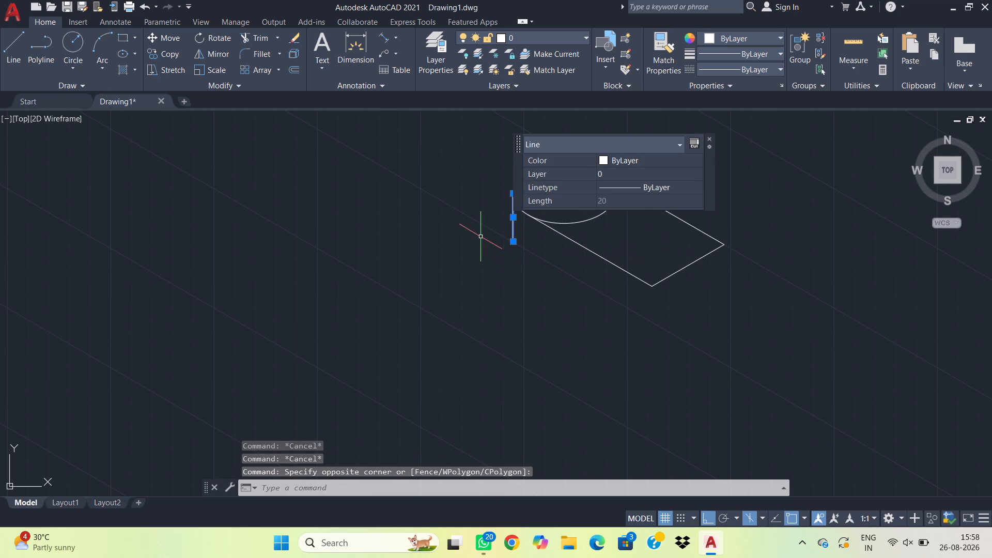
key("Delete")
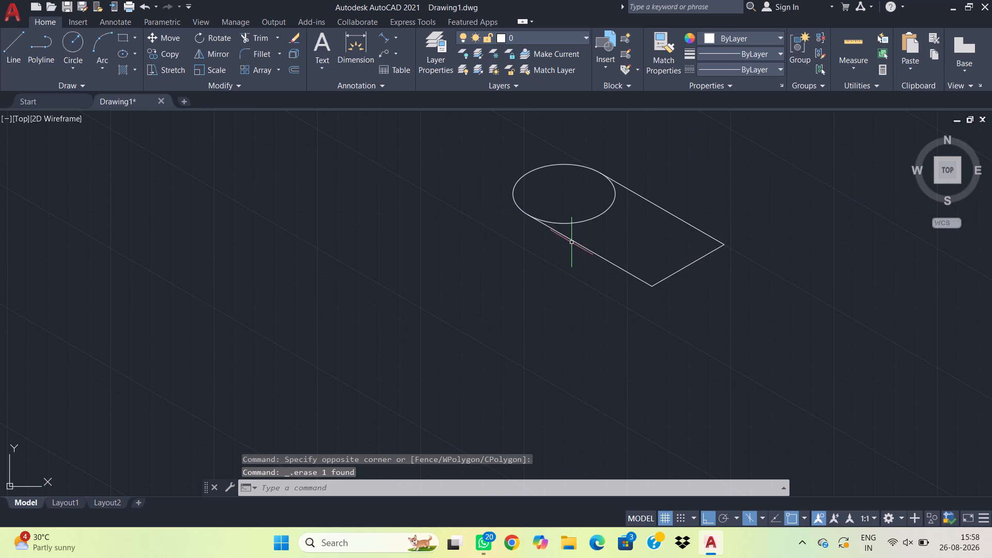
Copy the arm's head ellipse from its centre to a point 15 units below.
left_click(582, 228)
left_click(571, 212)
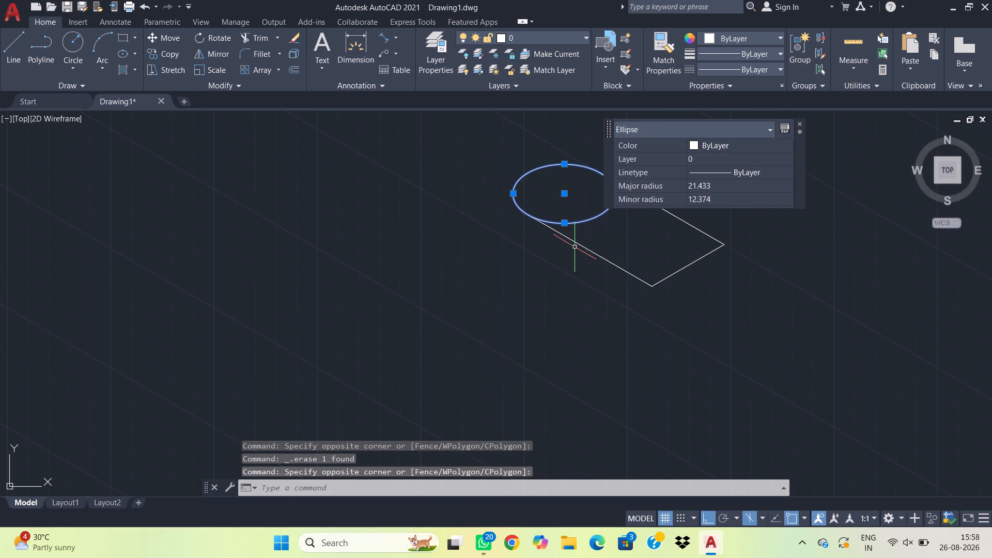
key("c")
key("o")
key("space")
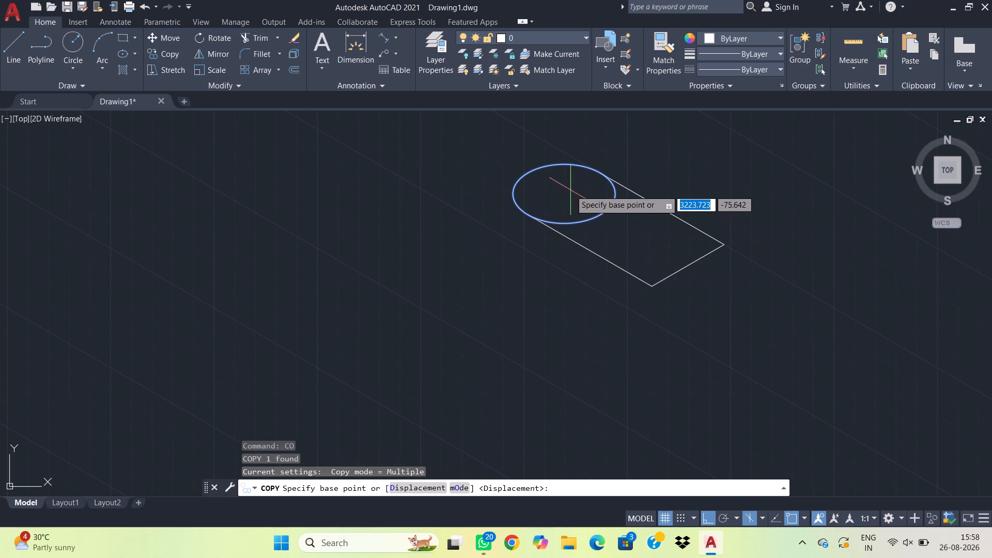
left_click(562, 193)
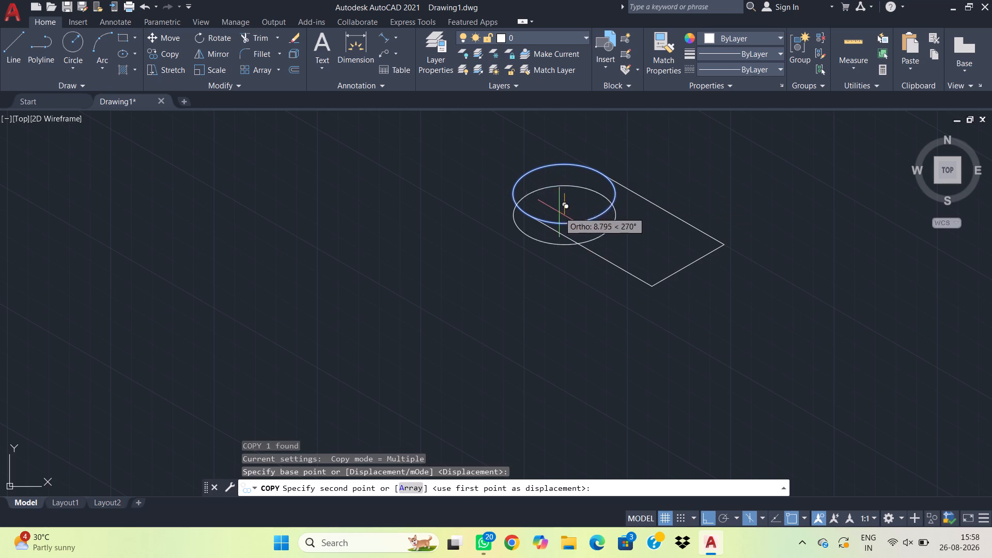
type("15")
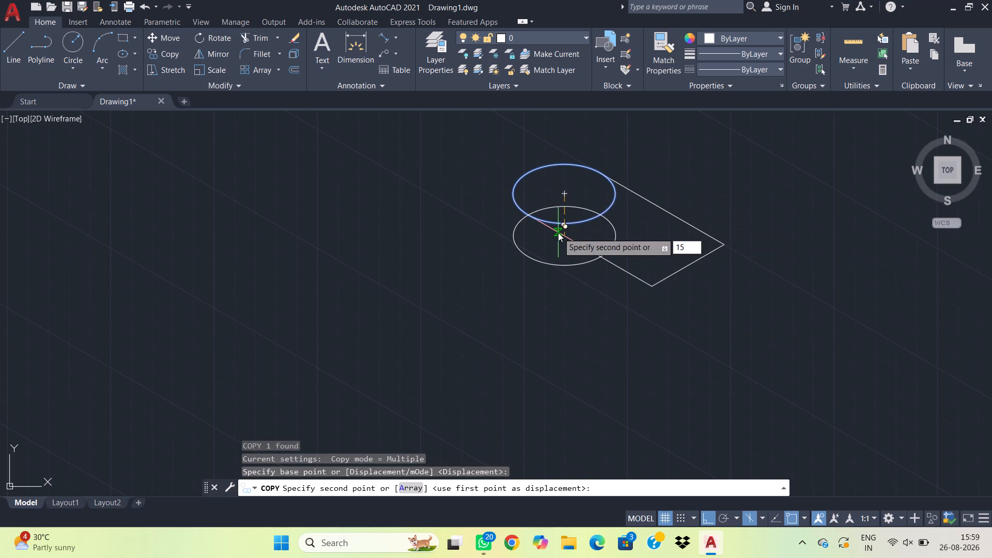
key("Return")
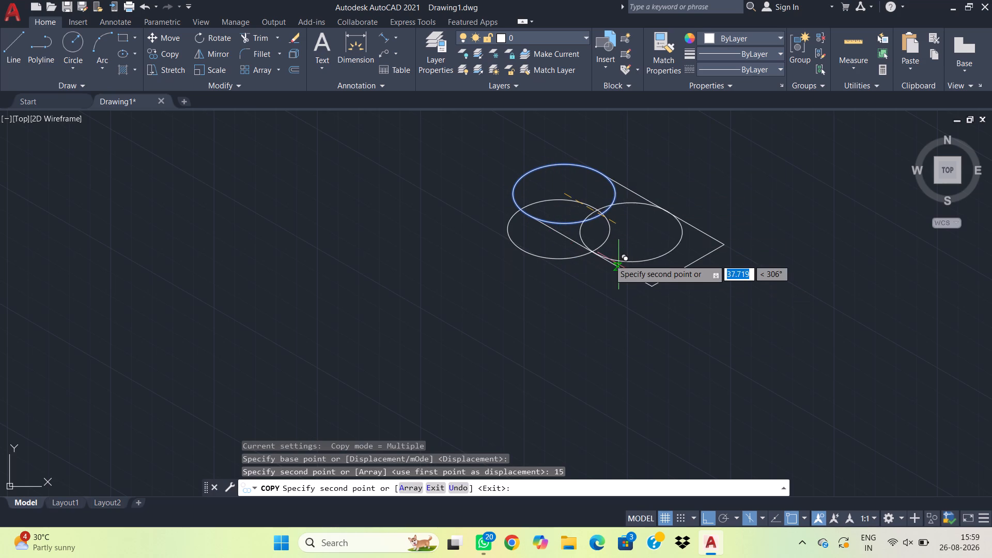
key("Escape")
key("Escape")
Draw a near-vertical line joining the outer side of the copied lower ellipse to the outer side of the head ellipse.
key("l")
key("space")
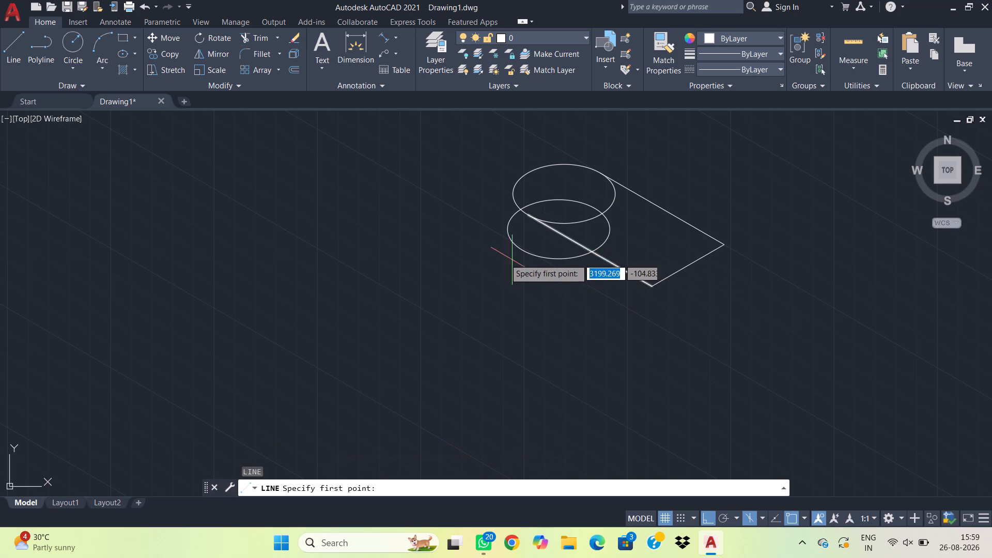
left_click(515, 246)
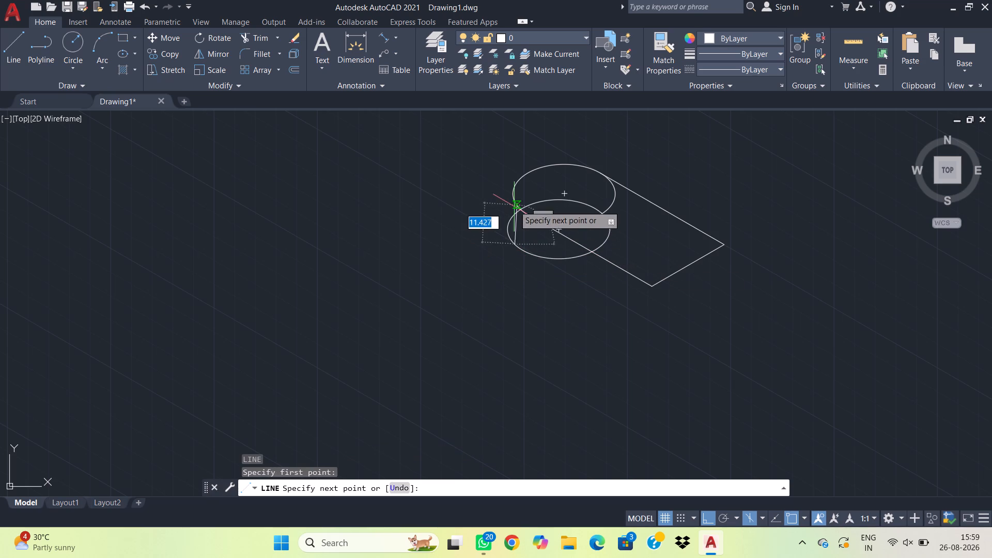
left_click(514, 197)
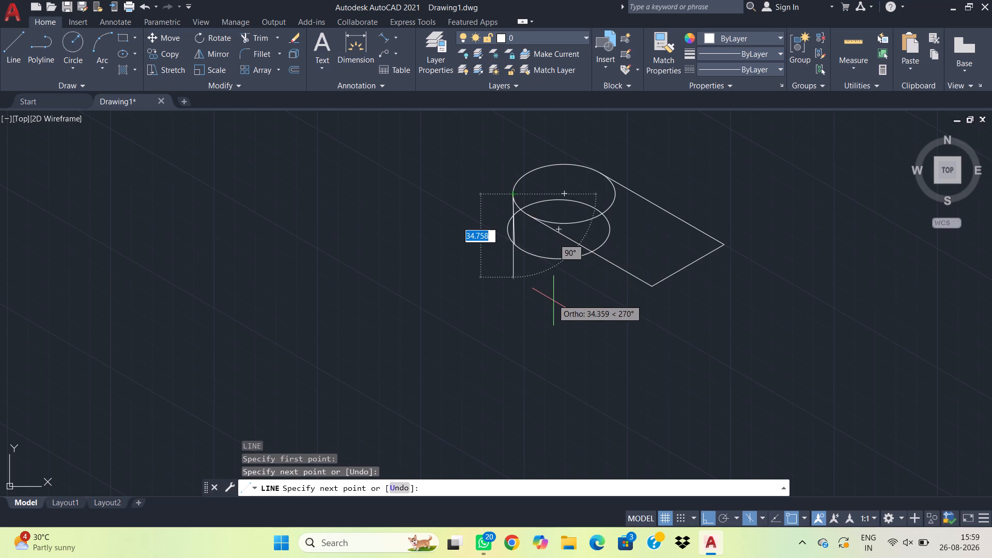
key("Escape")
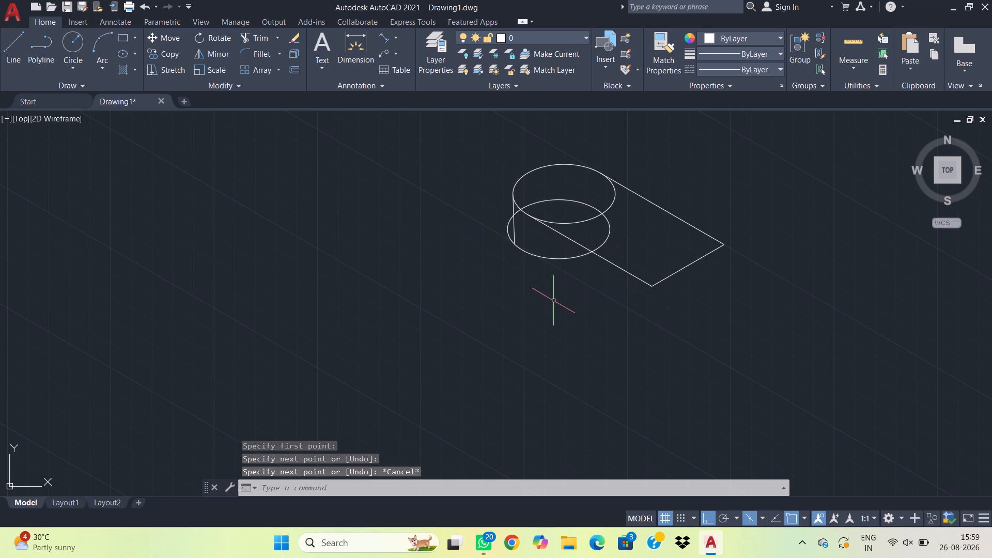
Trim away all portions of the copied lower ellipse, keeping the outer side line and the head ellipse.
type("tr")
key("space")
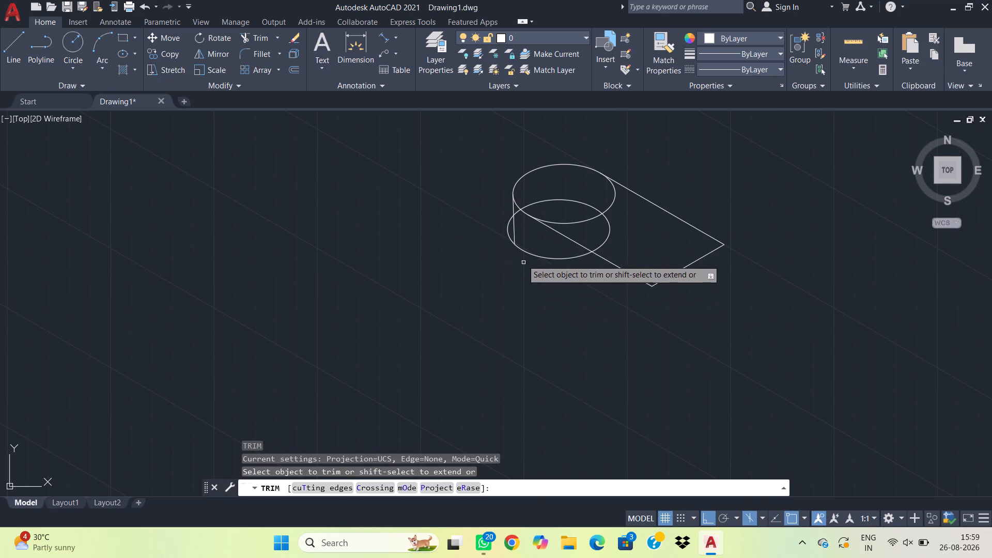
left_click(509, 223)
left_click(519, 213)
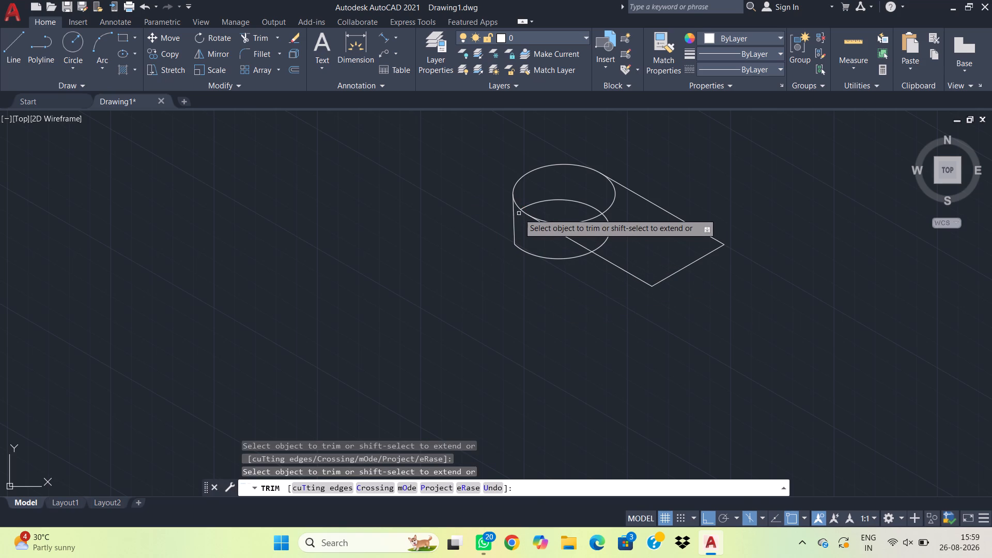
left_click(536, 204)
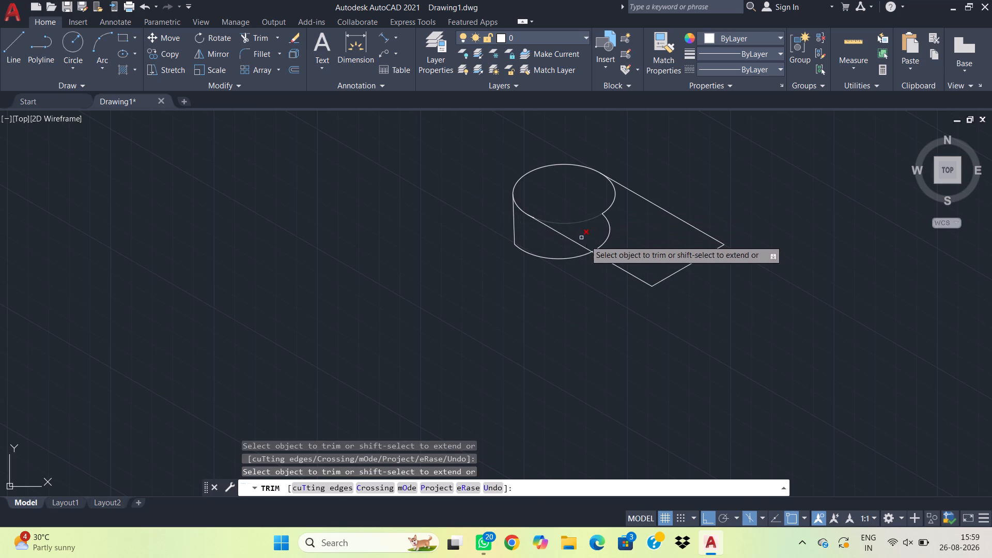
left_click(608, 236)
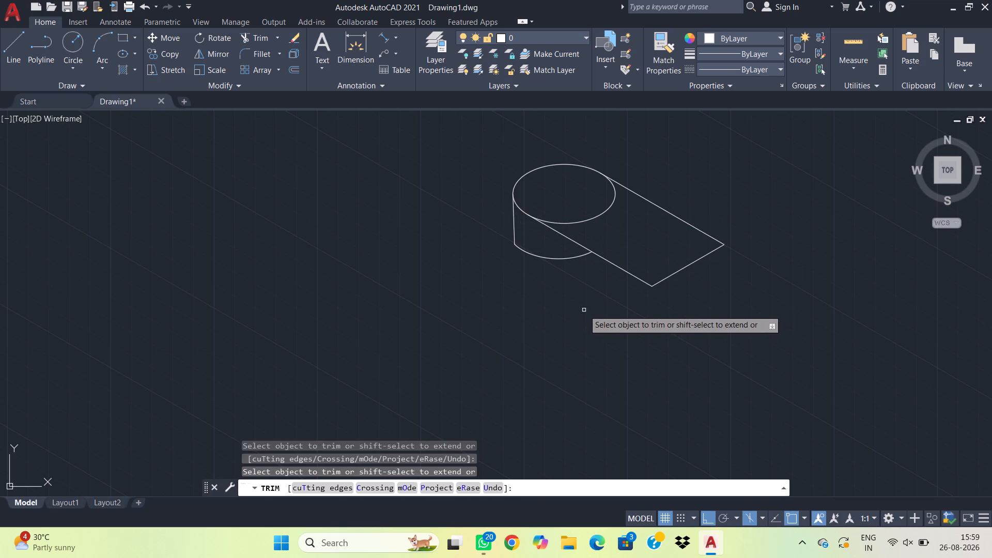
left_click_drag(552, 270, 542, 241)
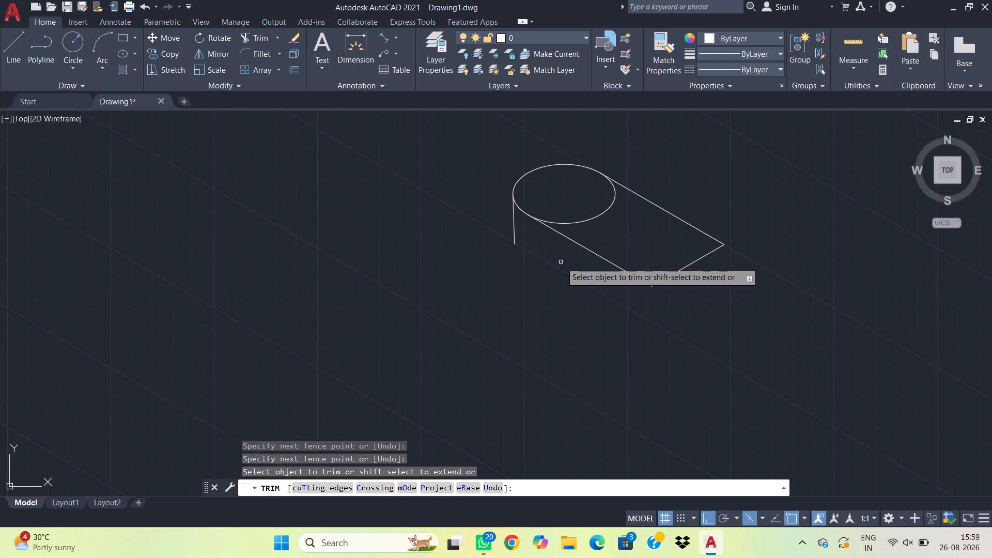
key("Escape")
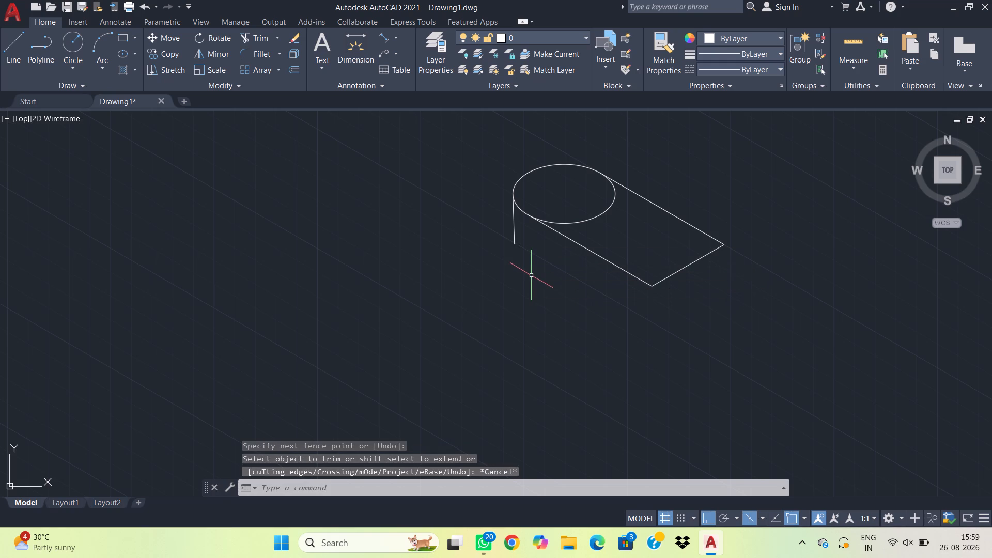
Draw a 60-unit line from the side line's lower end, parallel to the arm's long edges.
key("l")
key("space")
left_click(517, 244)
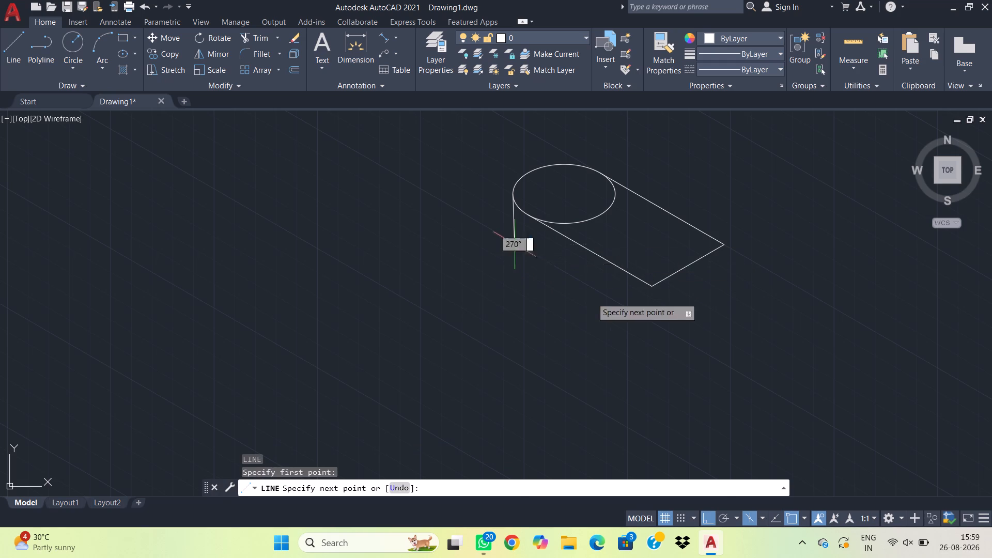
type("60")
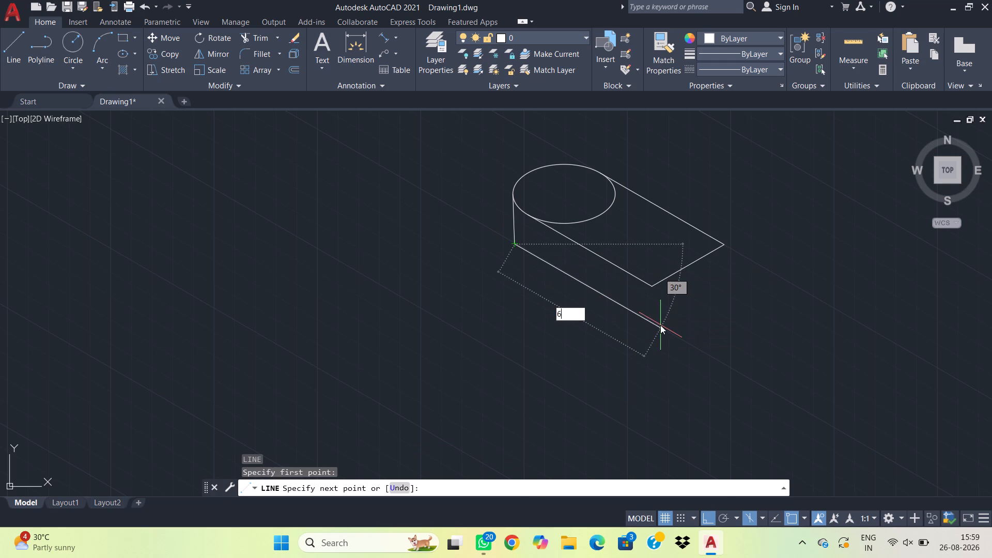
key("Return")
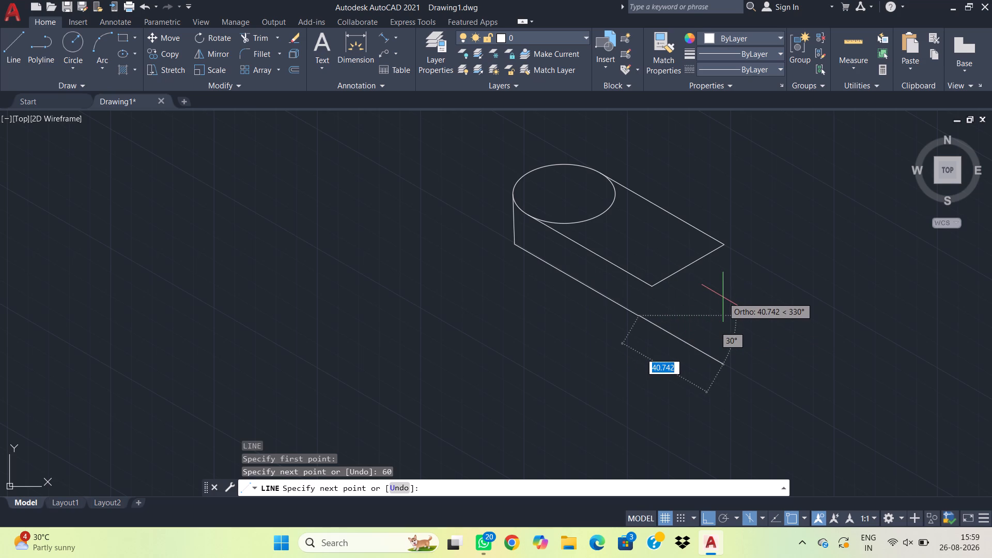
key("F5")
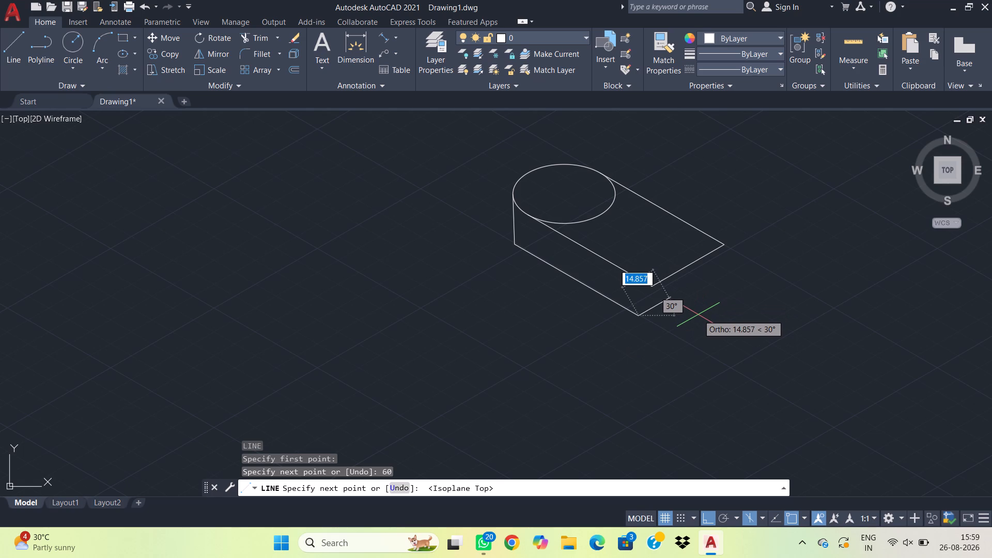
key("Escape")
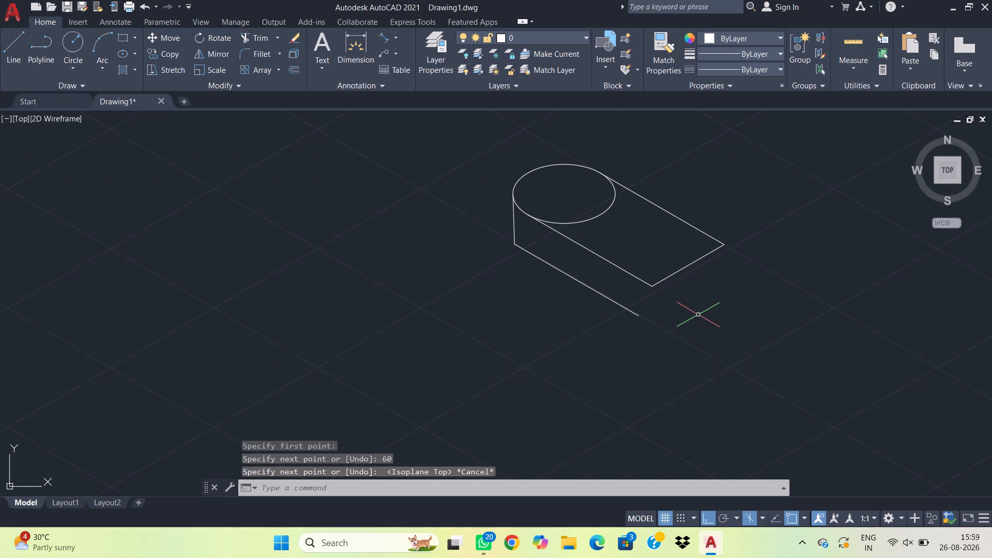
Draw a vertical line about 27 units long down from the arm's front corner, using the right isoplane.
key("l")
key("space")
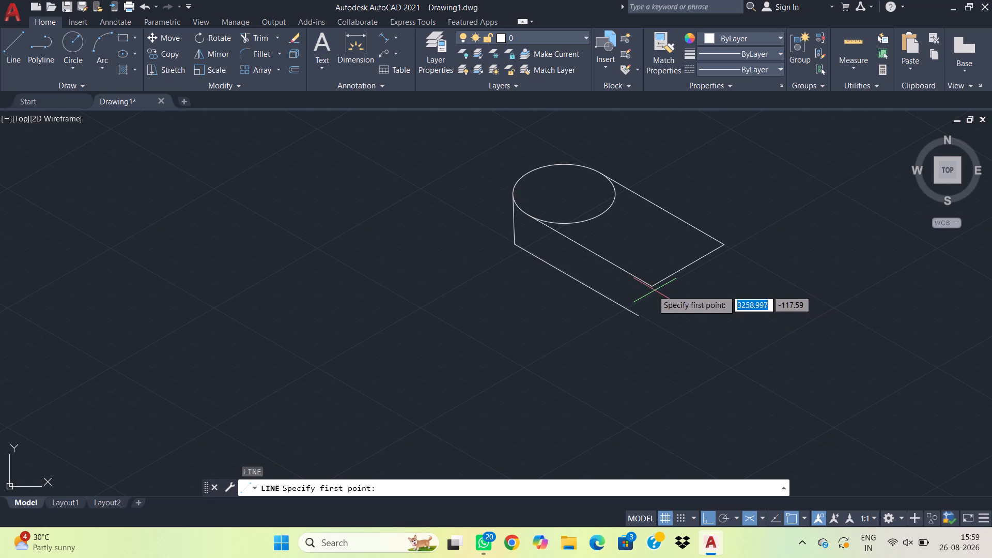
left_click(650, 285)
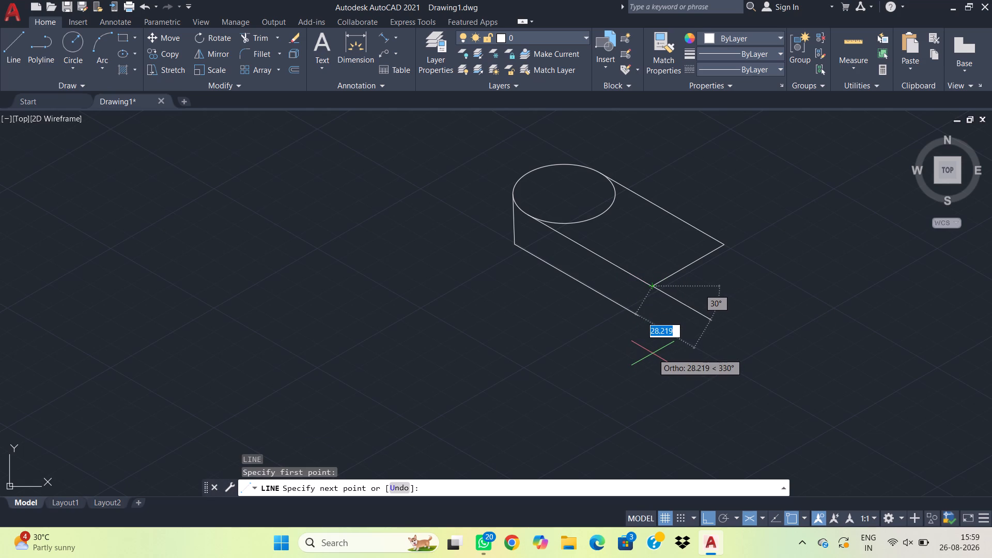
key("F5")
left_click(647, 354)
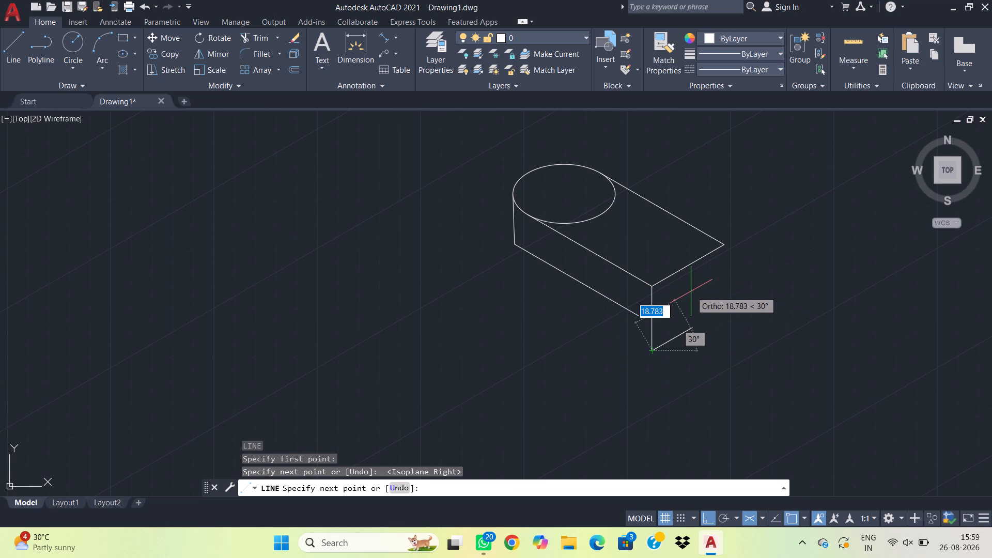
key("Escape")
key("Escape")
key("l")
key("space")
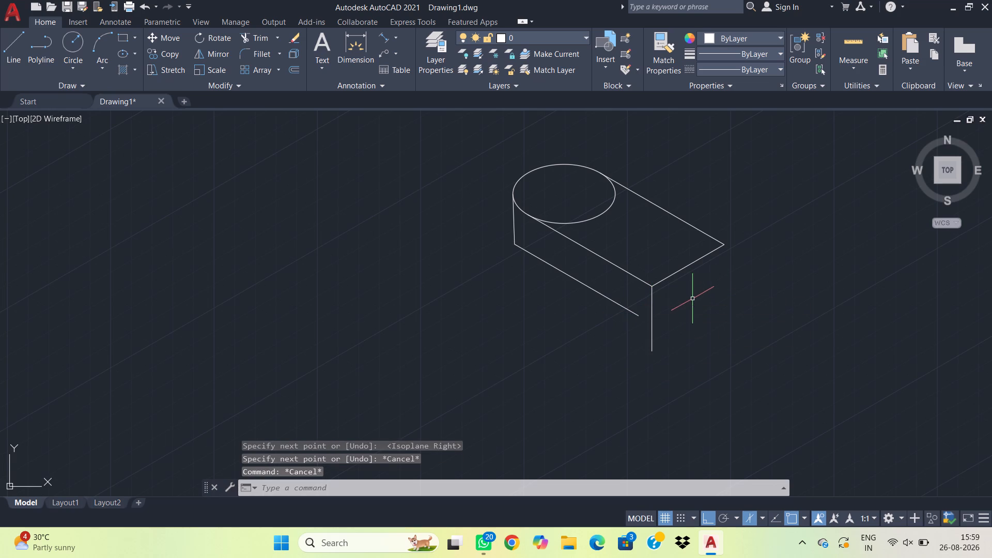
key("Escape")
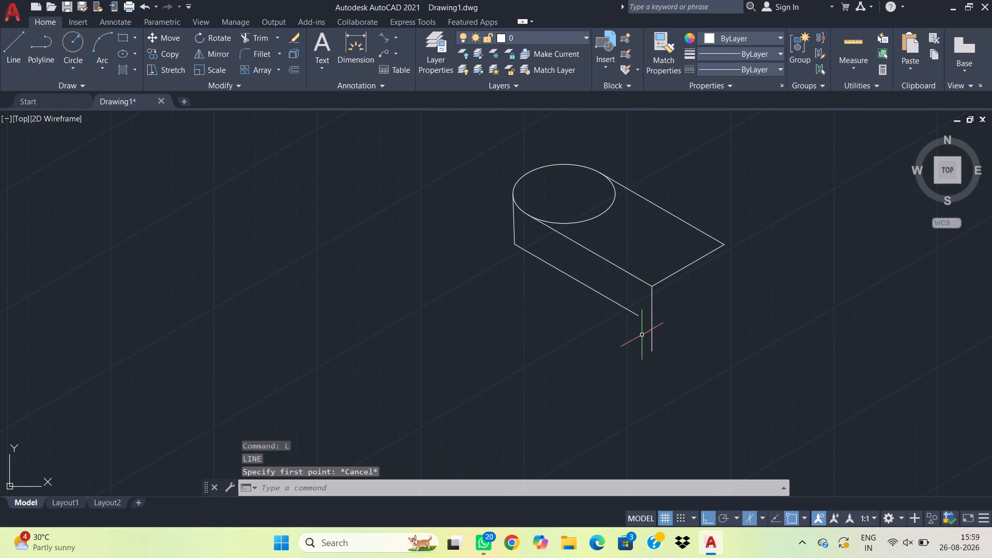
Stretch the free end of the 60-unit lower line along its own direction, past the front vertical line, using the left isoplane.
left_click(632, 340)
left_click(627, 309)
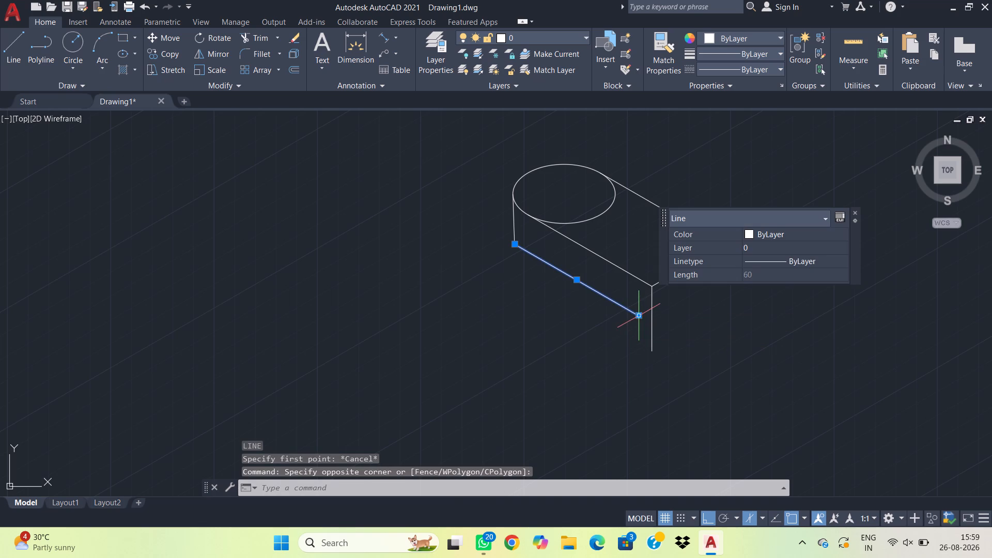
left_click(640, 314)
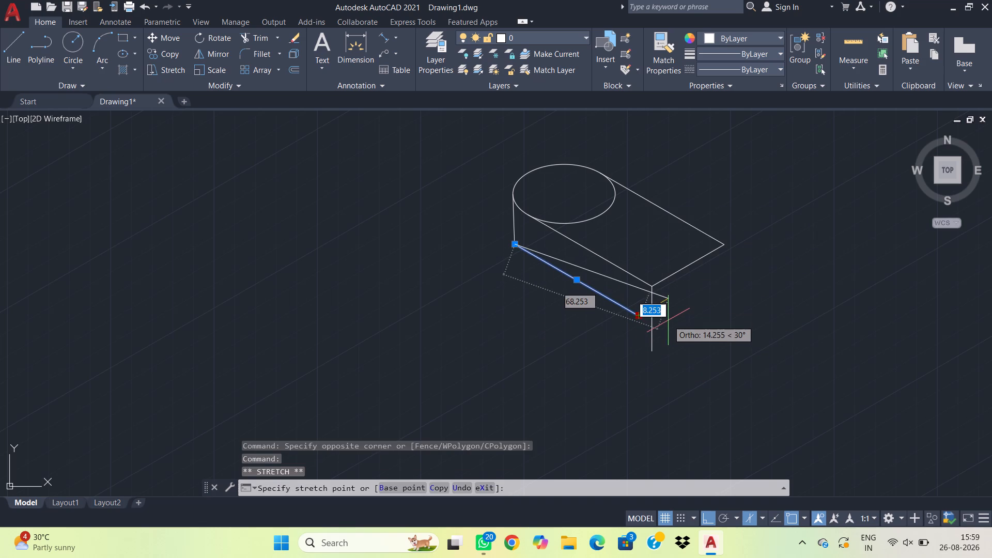
key("F5")
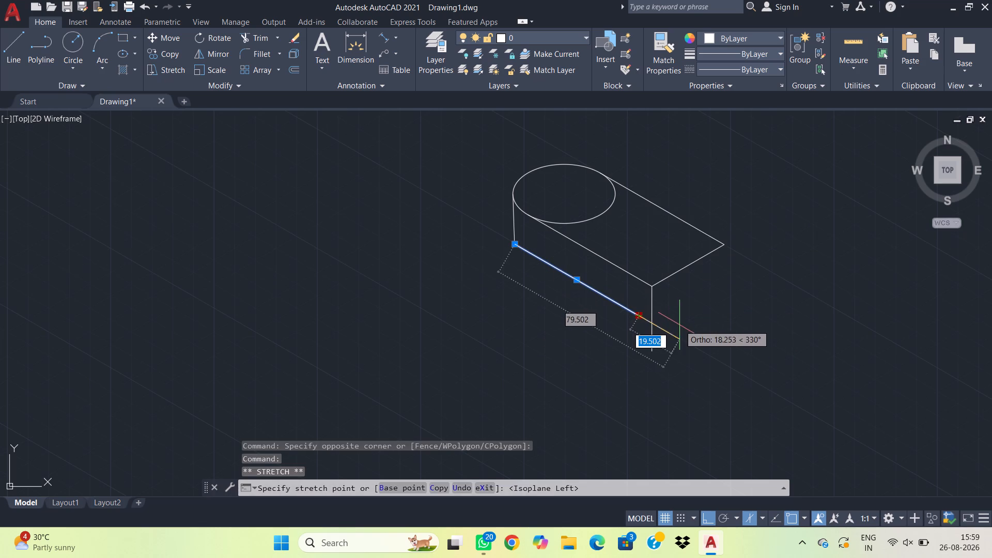
left_click(676, 326)
key("Escape")
Trim the part of the lower line that overshoots the front vertical line.
type("tr")
key("space")
left_click_drag(672, 345, 672, 329)
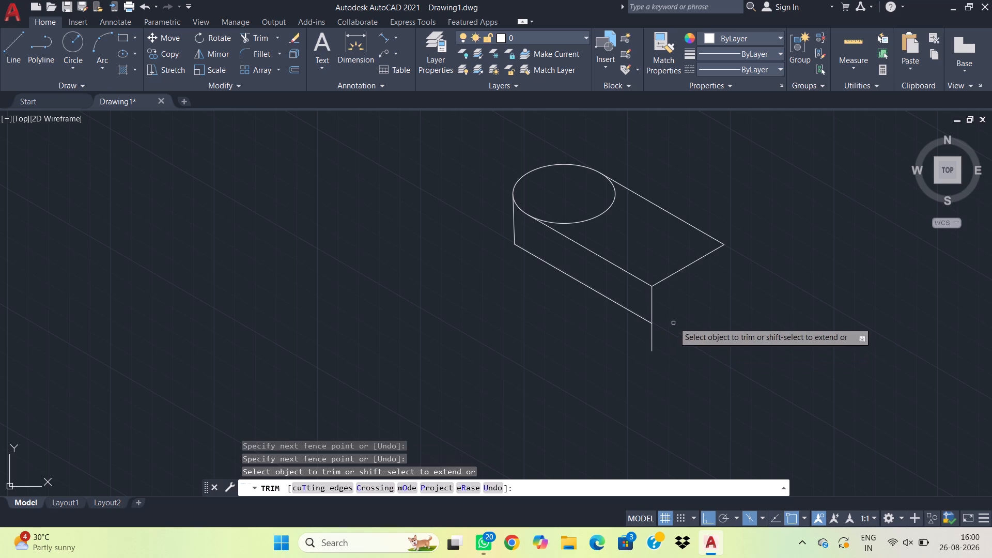
key("Escape")
Shorten the front vertical line so its lower end meets the end of the lower long edge.
left_click_drag(668, 346, 631, 358)
key("Escape")
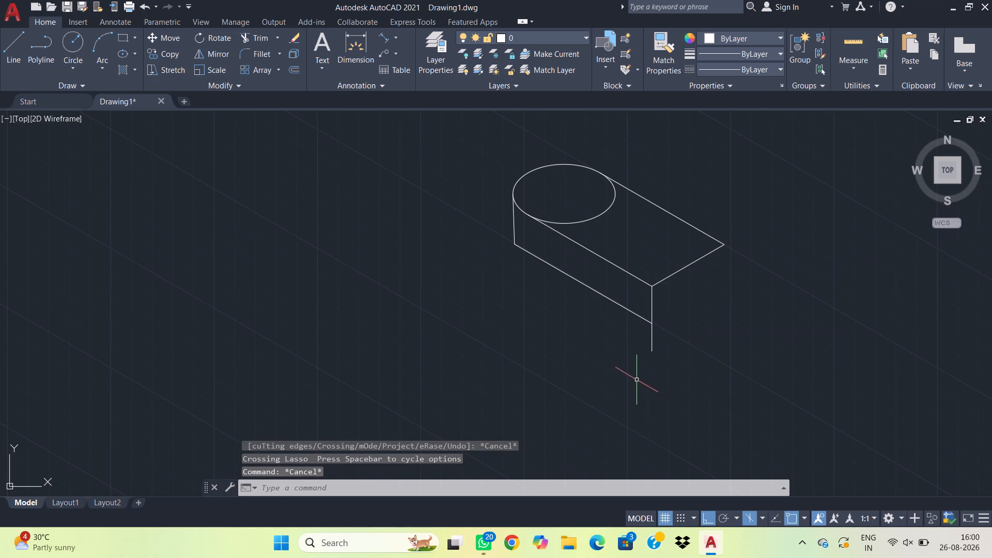
left_click_drag(665, 348, 626, 353)
left_click_drag(599, 357, 606, 361)
left_click(650, 353)
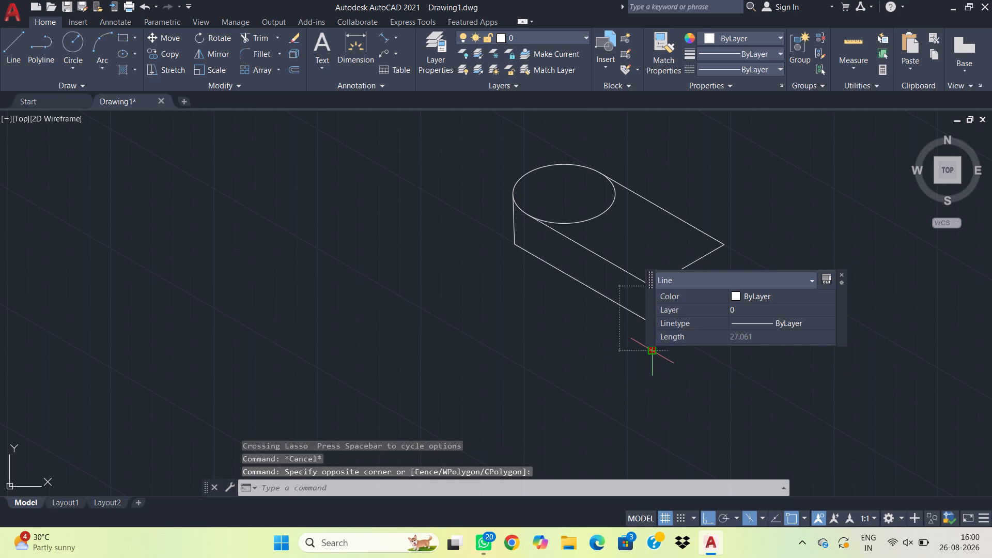
left_click(649, 323)
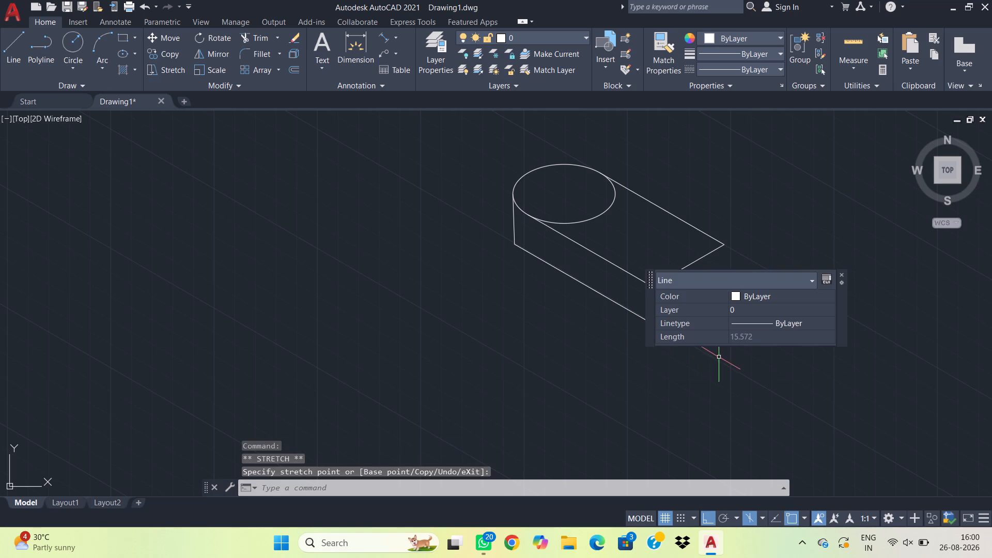
key("Escape")
Fillet the corner between the head's outer side line and the lower long edge with radius 10.
scroll(658, 375, "up", 2)
scroll(627, 232, "up", 1)
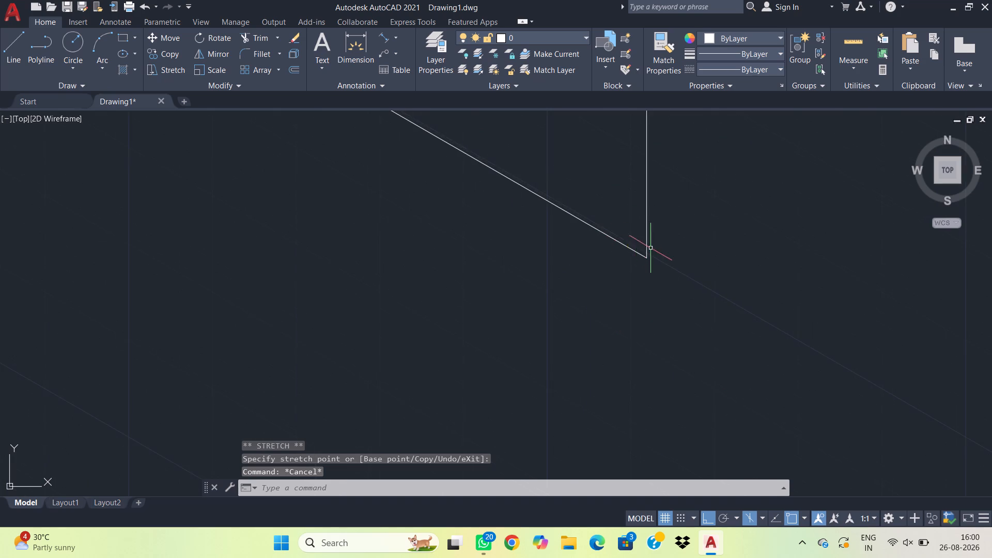
scroll(675, 268, "up", 1)
scroll(677, 277, "down", 4)
middle_click_drag(716, 254, 691, 302)
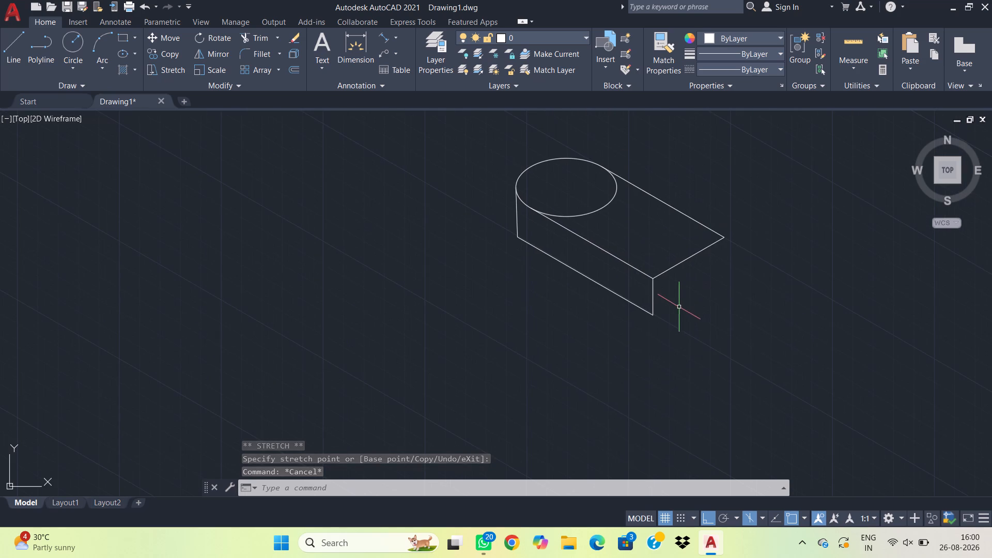
key("f")
key("space")
key("r")
key("space")
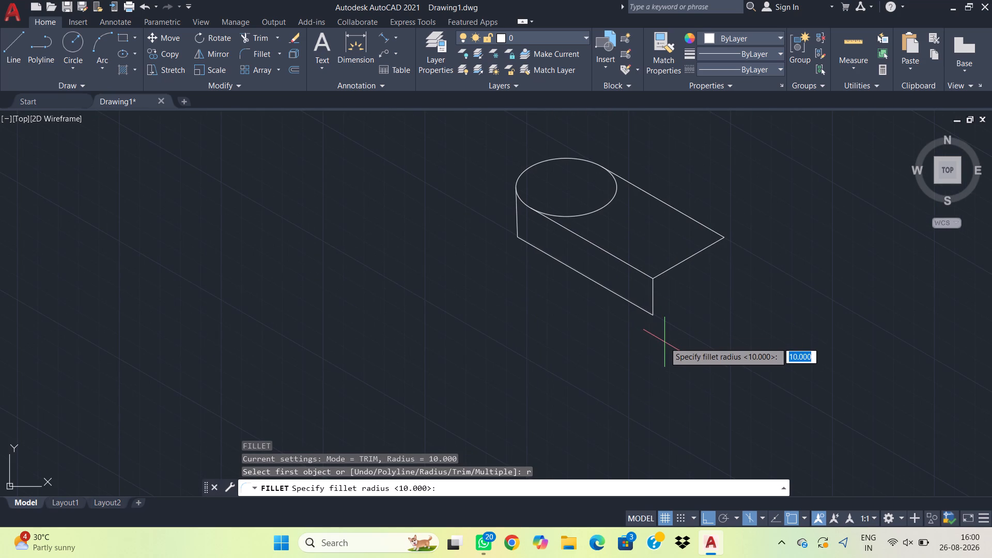
type("10")
key("Return")
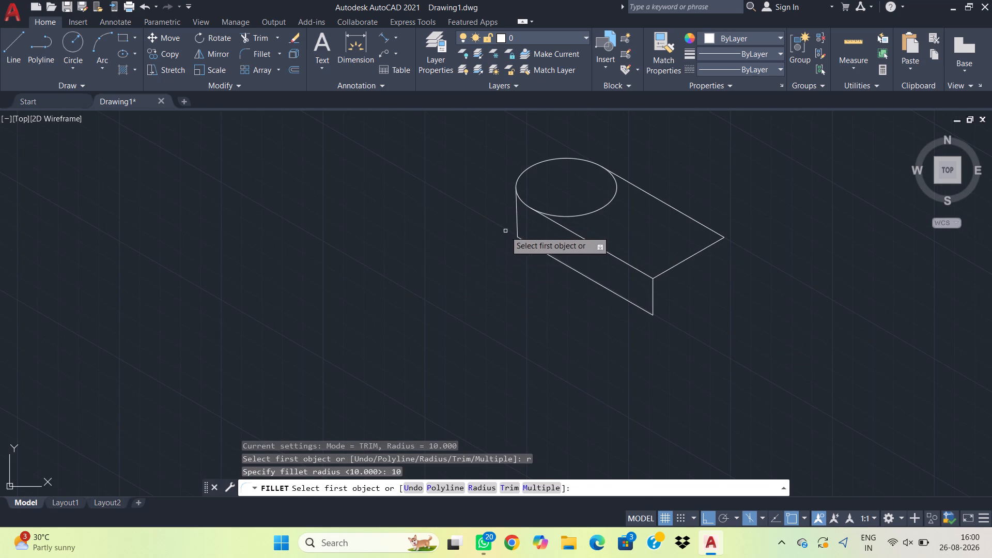
left_click(517, 229)
left_click(525, 242)
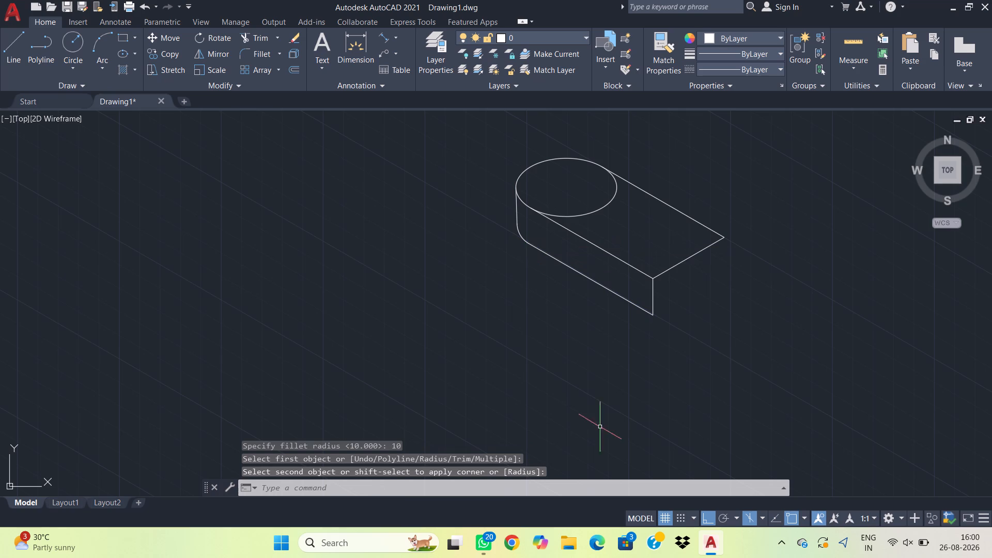
key("Escape")
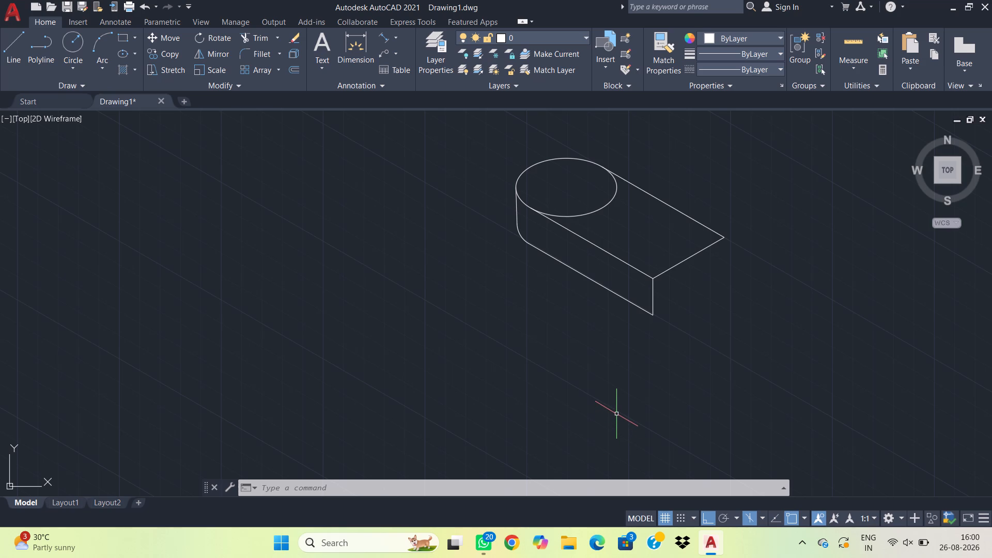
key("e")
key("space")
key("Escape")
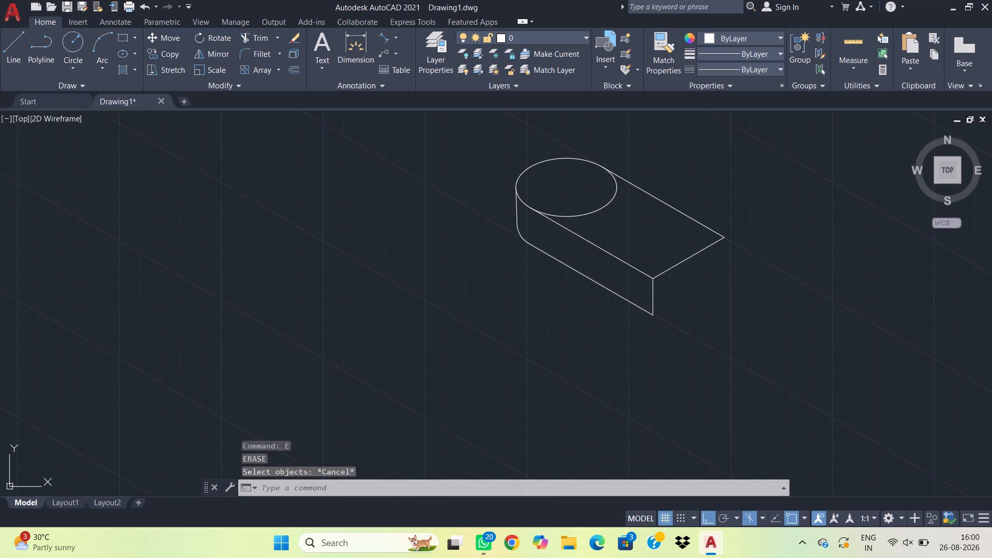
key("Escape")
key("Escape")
Draw a 15-diameter isocircle at the centre of the arm's rounded head, using the top isoplane.
type("el i")
key("space")
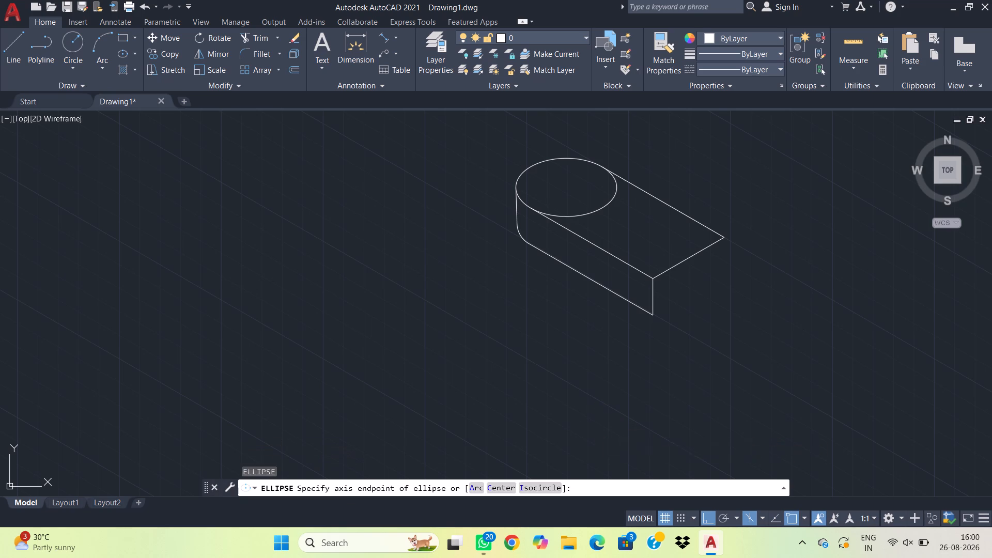
left_click(566, 183)
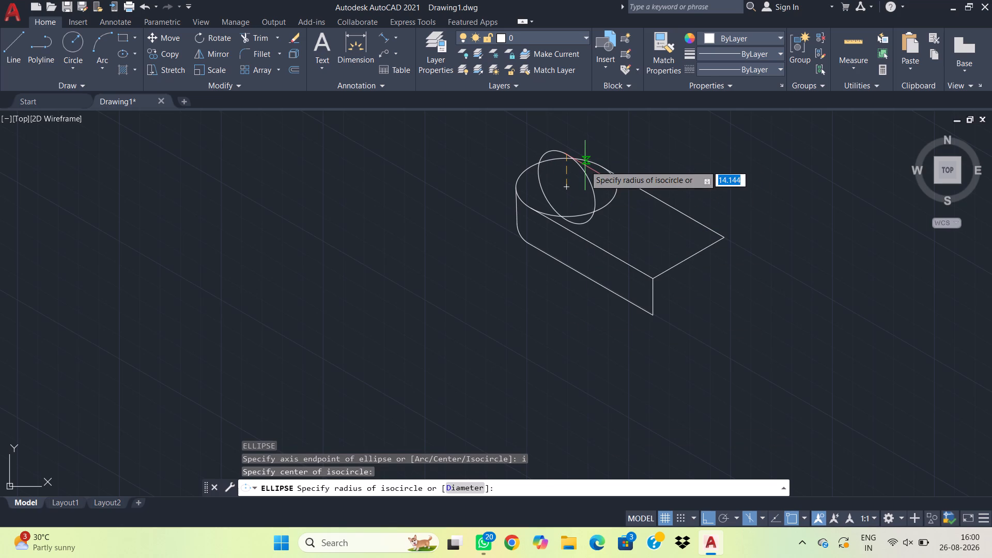
key("F5")
type("d")
key("space")
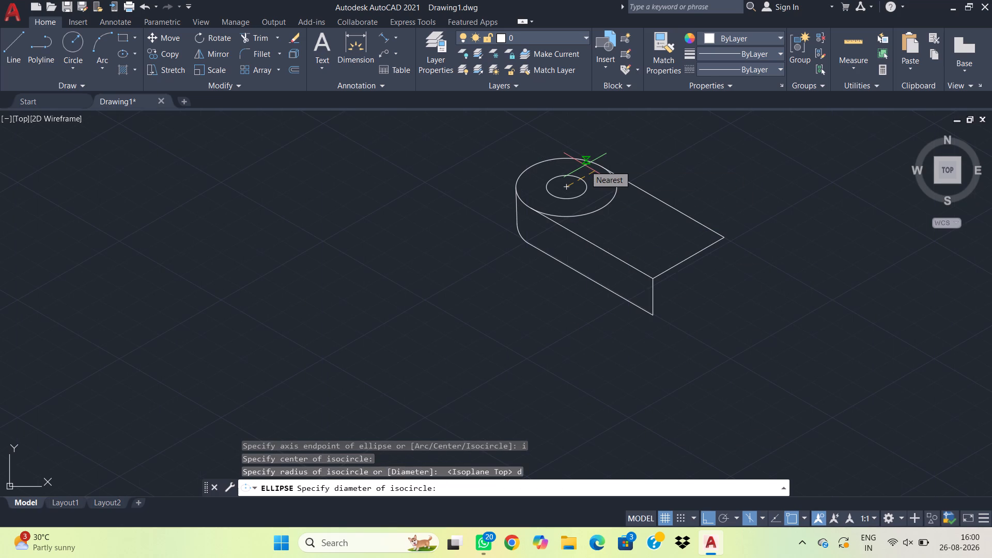
type("15")
key("Return")
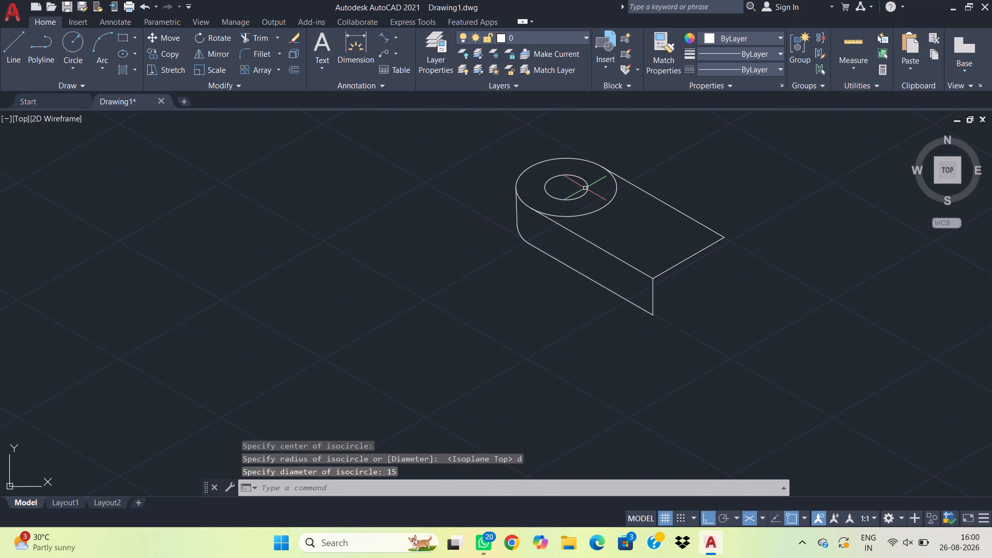
Copy the 15-diameter isocircle from its centre 30 units along the arm's length toward the square end.
left_click(591, 195)
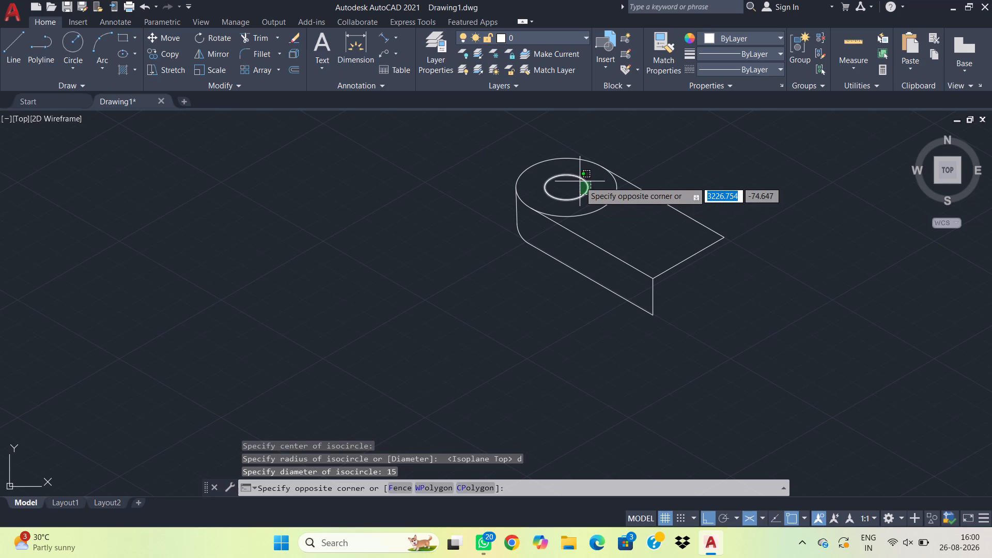
left_click(580, 181)
key("c")
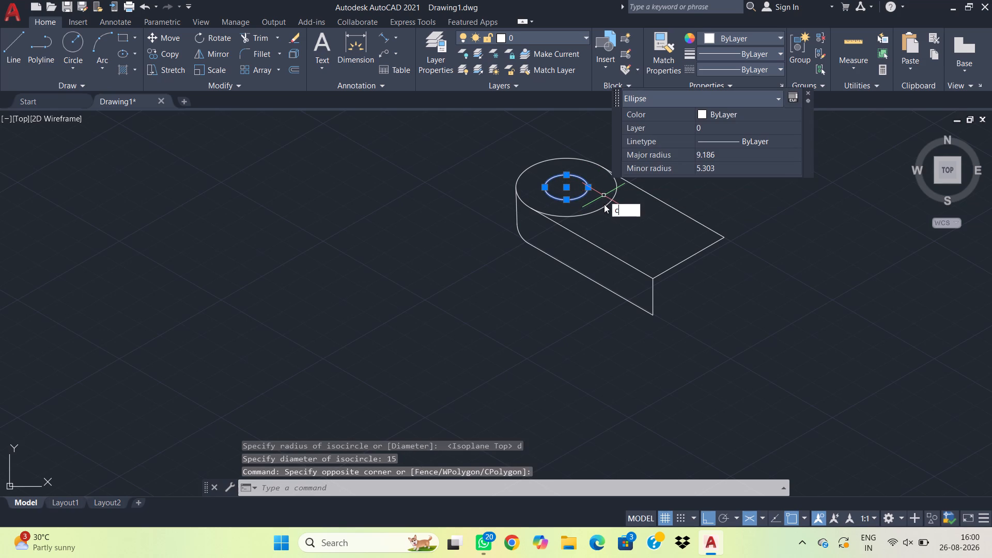
key("o")
key("space")
left_click(565, 183)
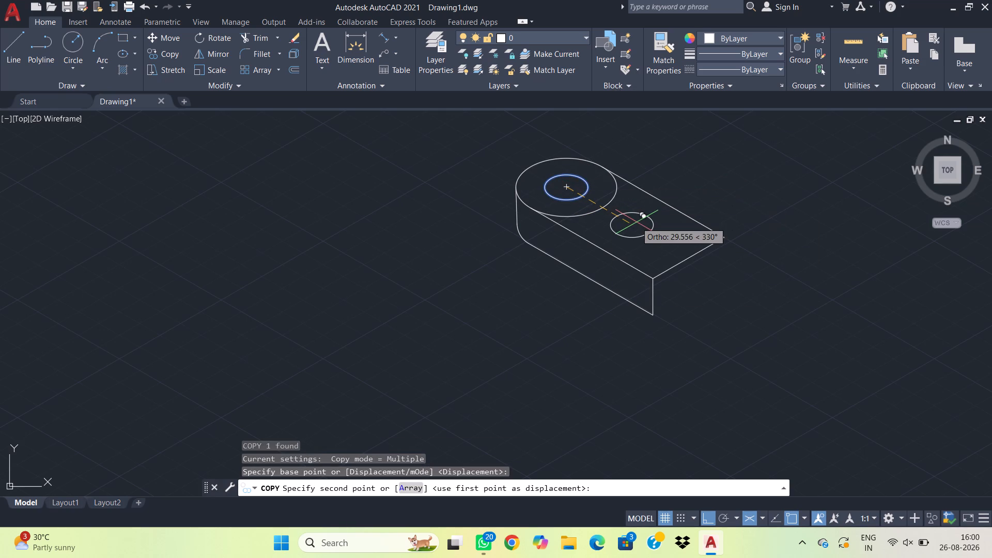
type("15")
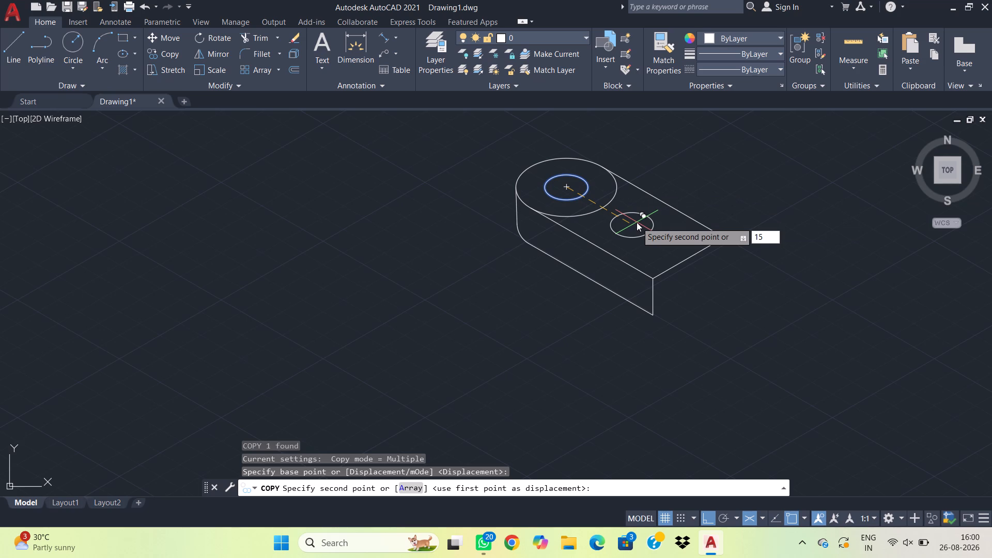
key("BackSpace")
key("BackSpace")
key("6")
key("BackSpace")
type("30")
key("Return")
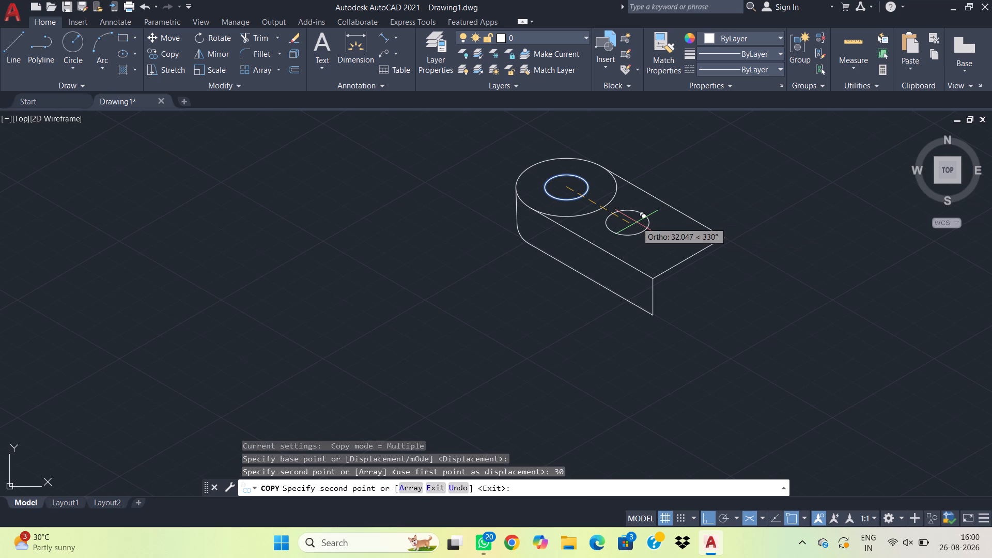
key("Escape")
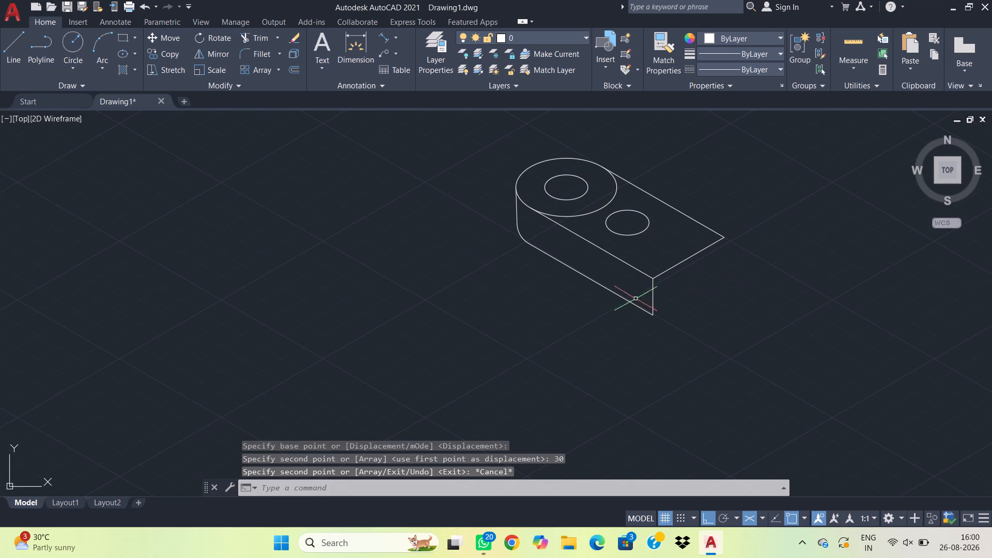
Trim away the part of the head's large ellipse that lies inside the arm's top face.
key("y")
type("r")
key("space")
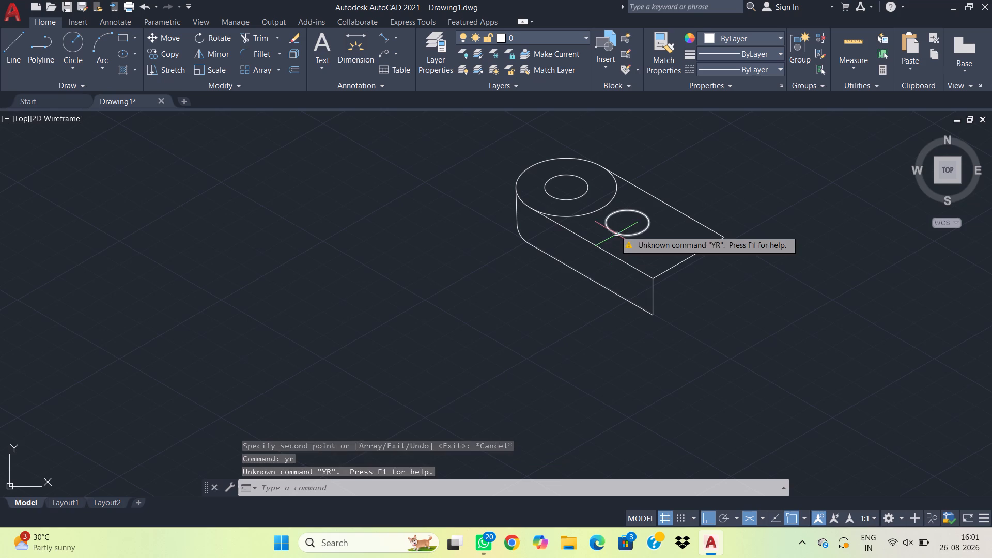
key("Escape")
type("tr")
key("space")
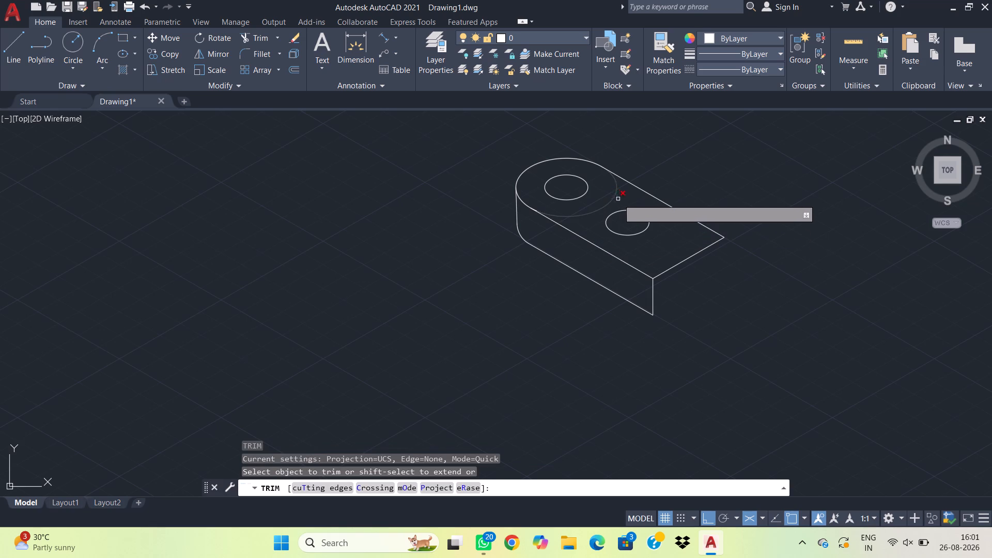
left_click_drag(619, 200, 609, 193)
key("Escape")
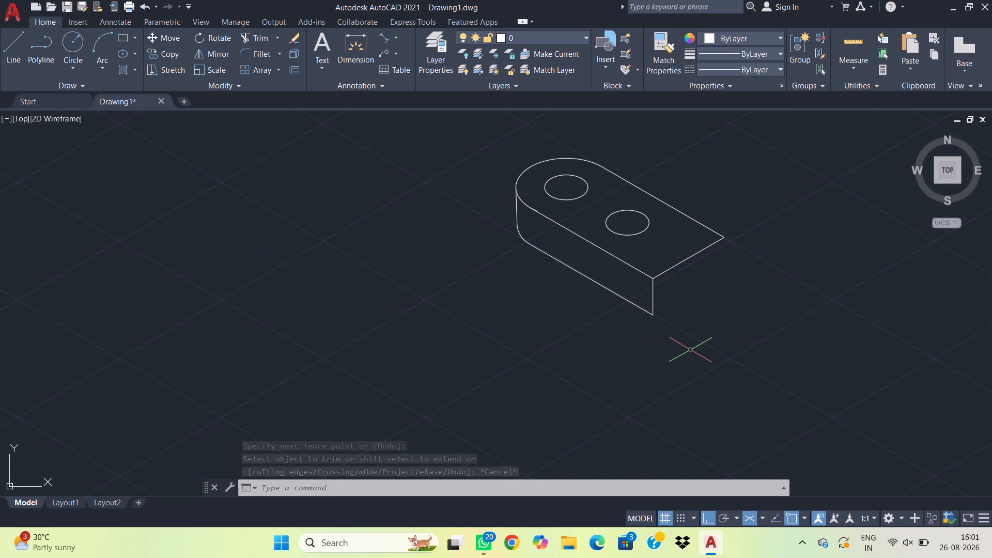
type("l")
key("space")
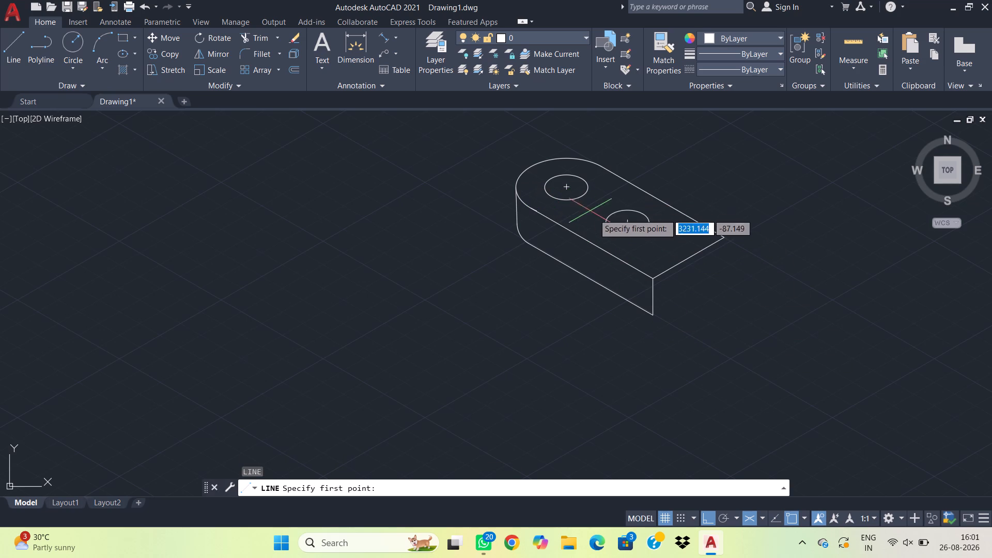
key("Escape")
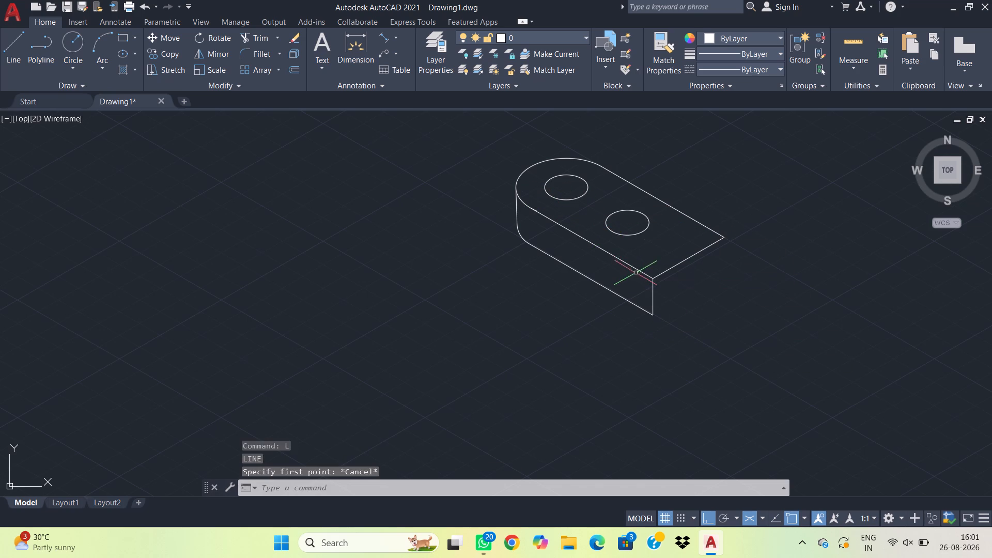
Draw a line across the arm's width through the copied circle's centre, extending beyond both long edges.
key("l")
key("space")
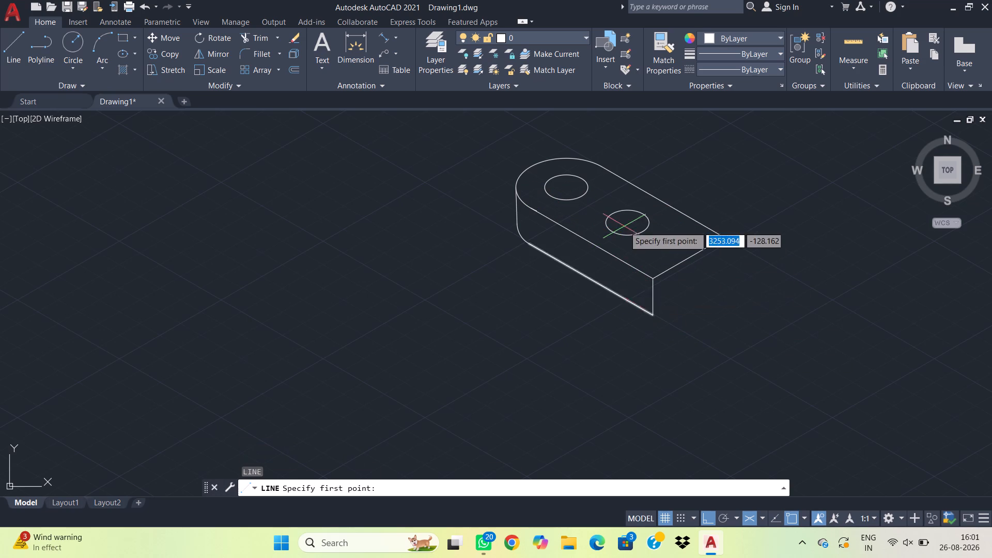
left_click(625, 221)
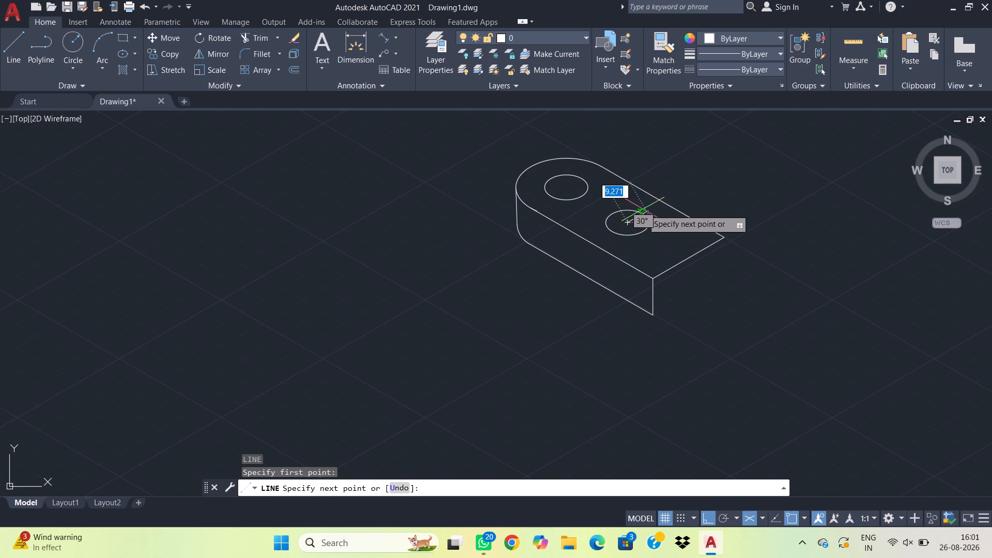
left_click(704, 166)
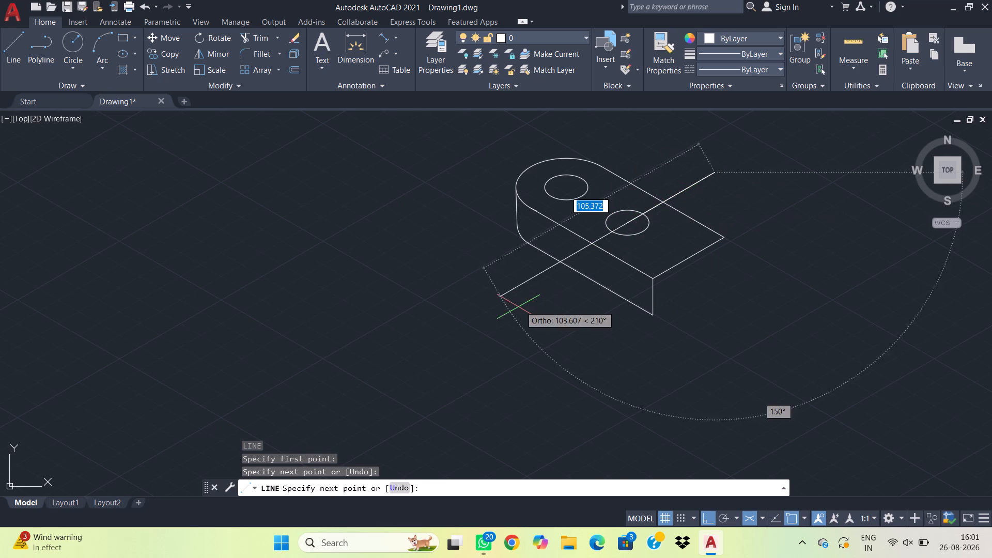
left_click(508, 314)
key("Escape")
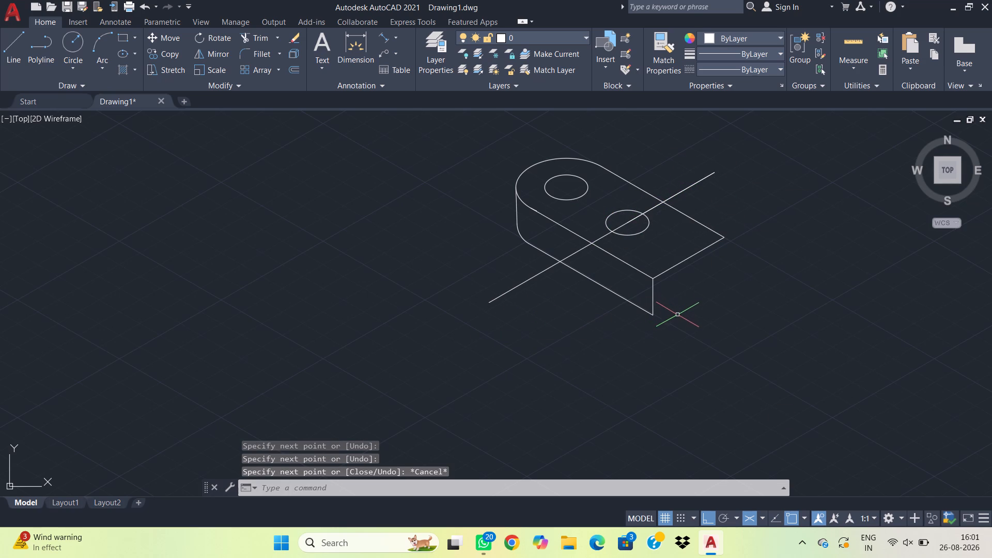
key("e")
key("Escape")
key("Escape")
Draw two construction lines parallel to the arm's long edges through the points where the cross line meets the copied circle.
key("x")
type("l")
key("space")
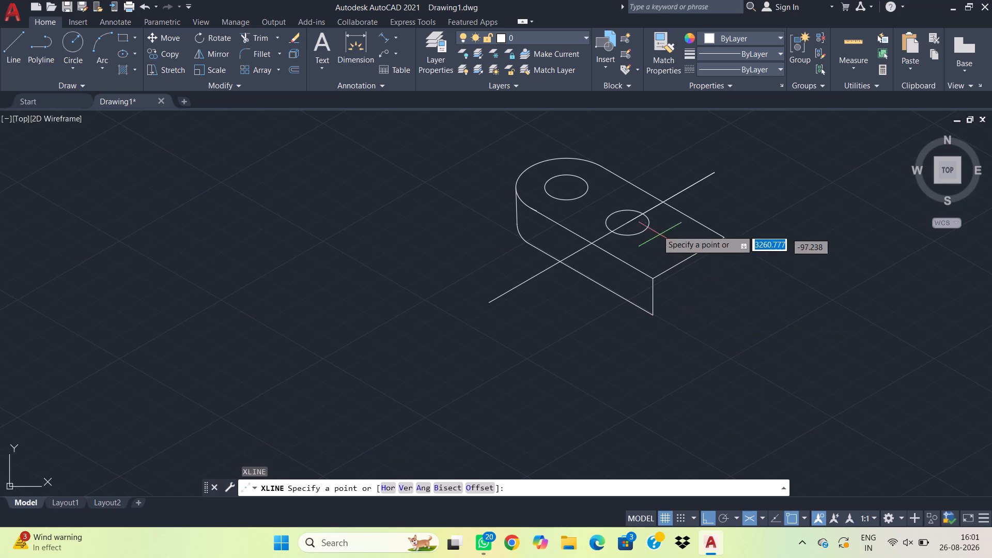
left_click(643, 213)
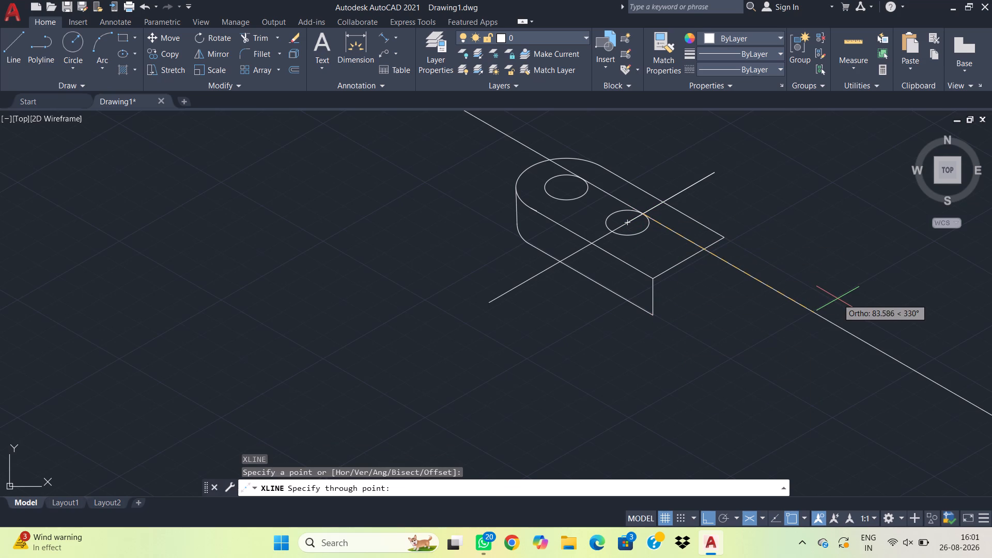
left_click(838, 299)
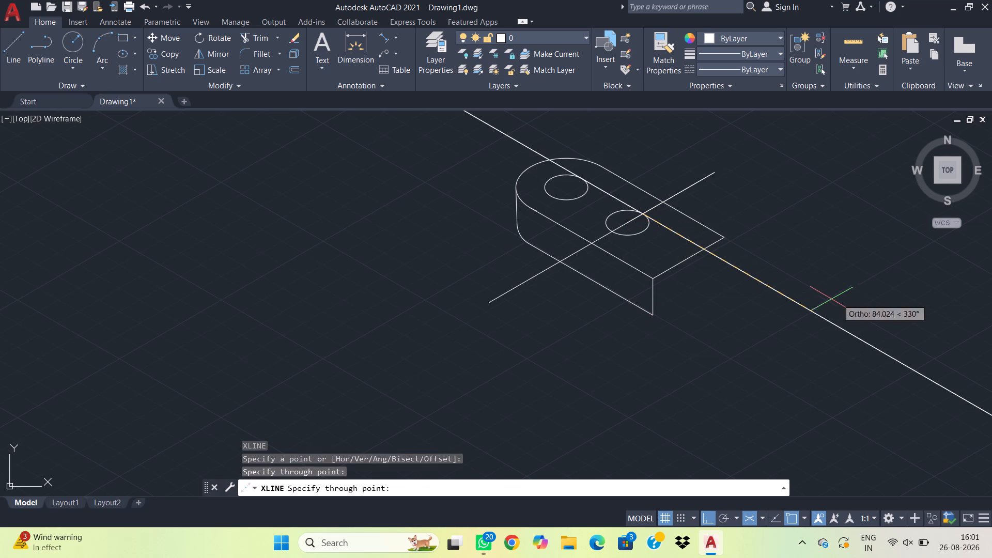
key("Escape")
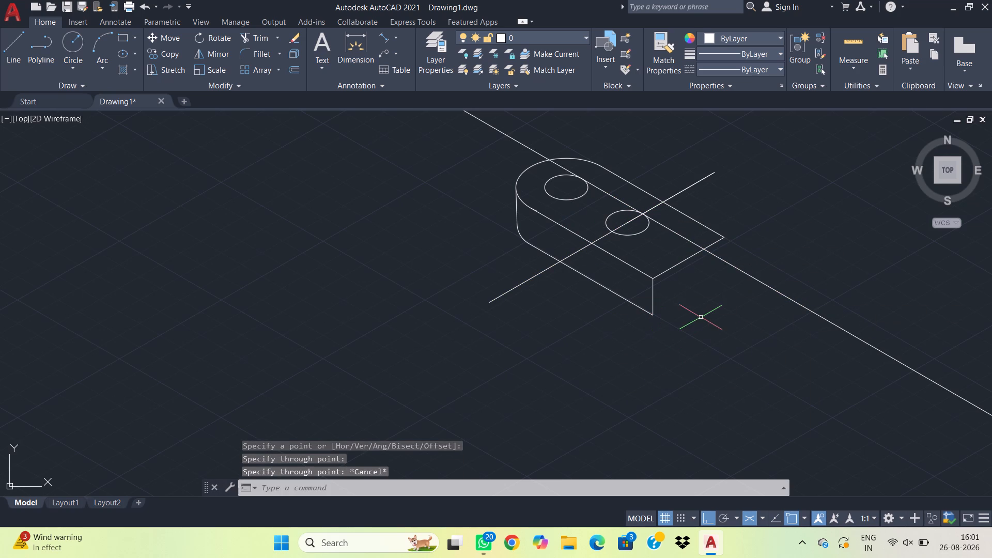
key("space")
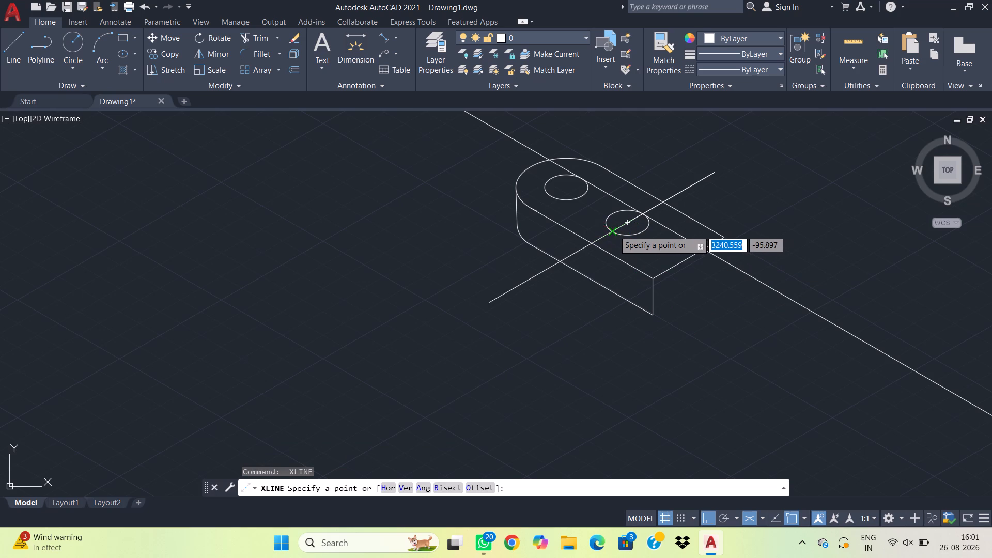
left_click(614, 230)
left_click(761, 351)
key("Escape")
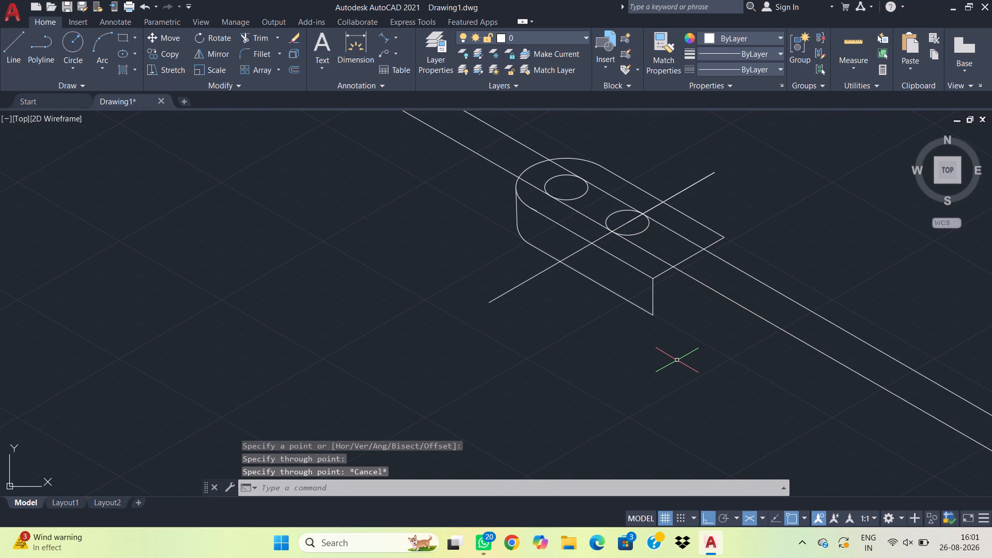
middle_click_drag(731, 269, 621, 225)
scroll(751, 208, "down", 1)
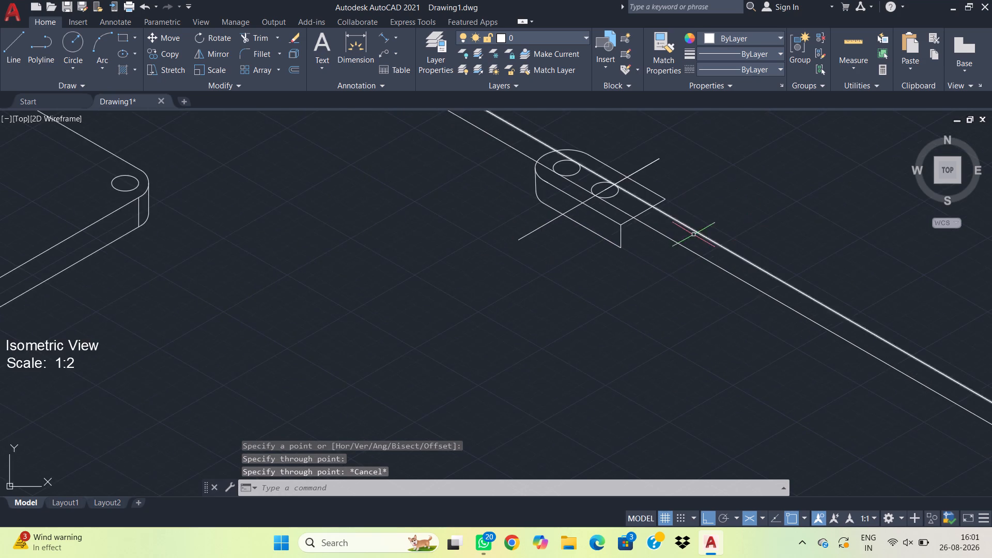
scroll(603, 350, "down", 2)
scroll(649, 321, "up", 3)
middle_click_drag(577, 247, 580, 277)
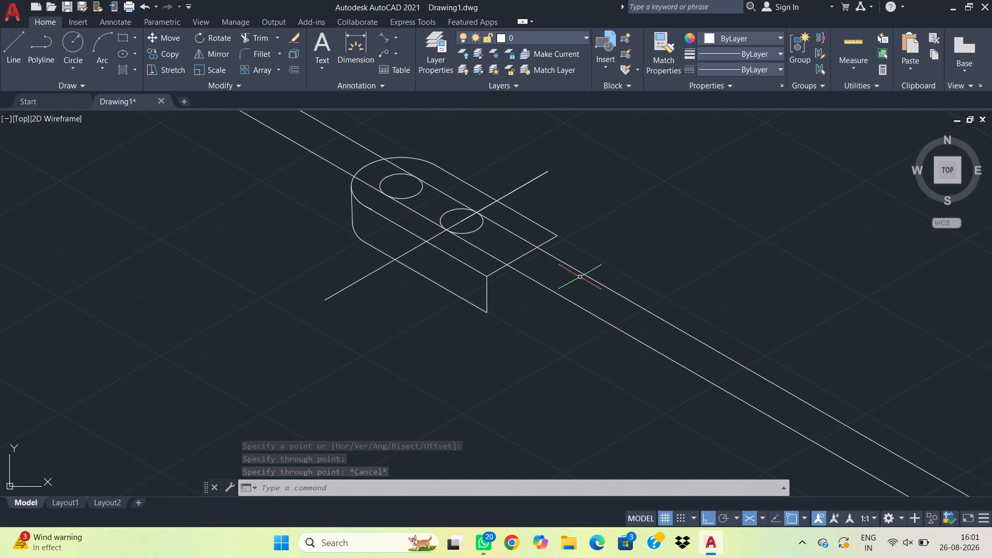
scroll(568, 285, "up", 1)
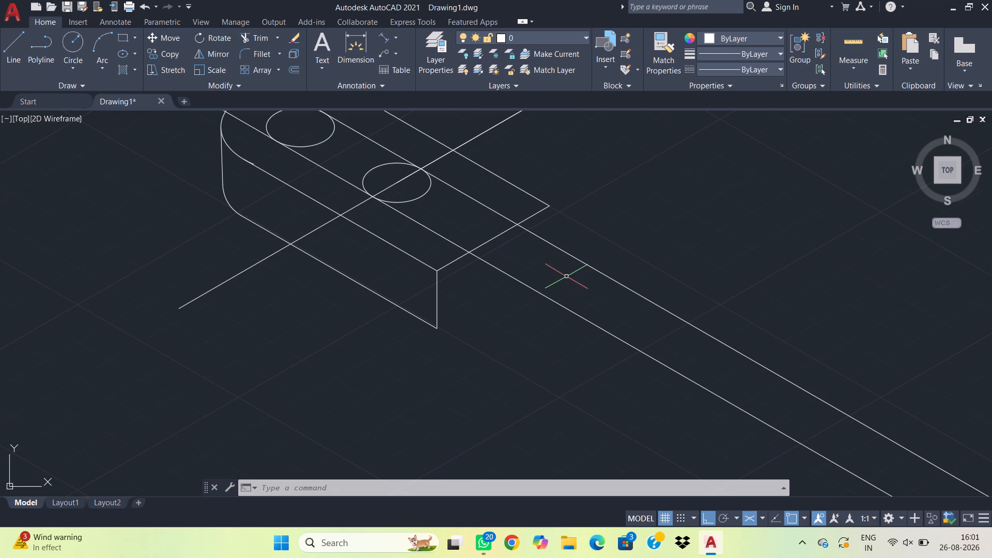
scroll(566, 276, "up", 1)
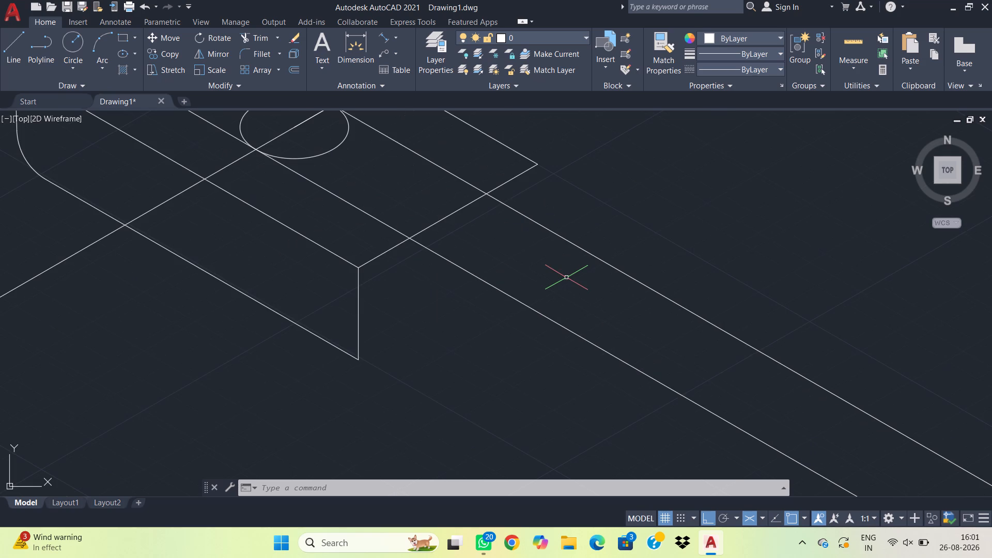
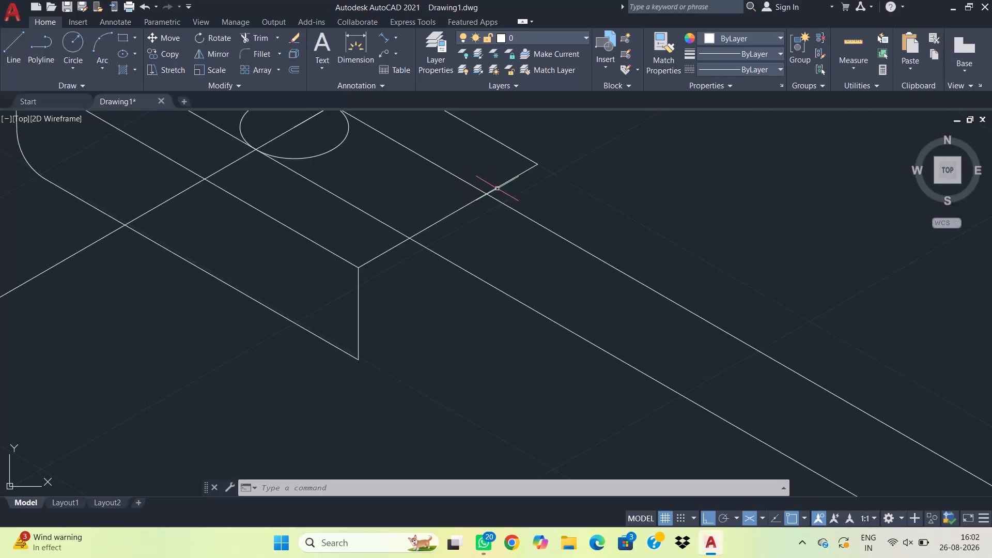
Draw two vertical lines 15 units upward from the opposite side quadrants of the copied isocircle.
scroll(496, 201, "down", 1)
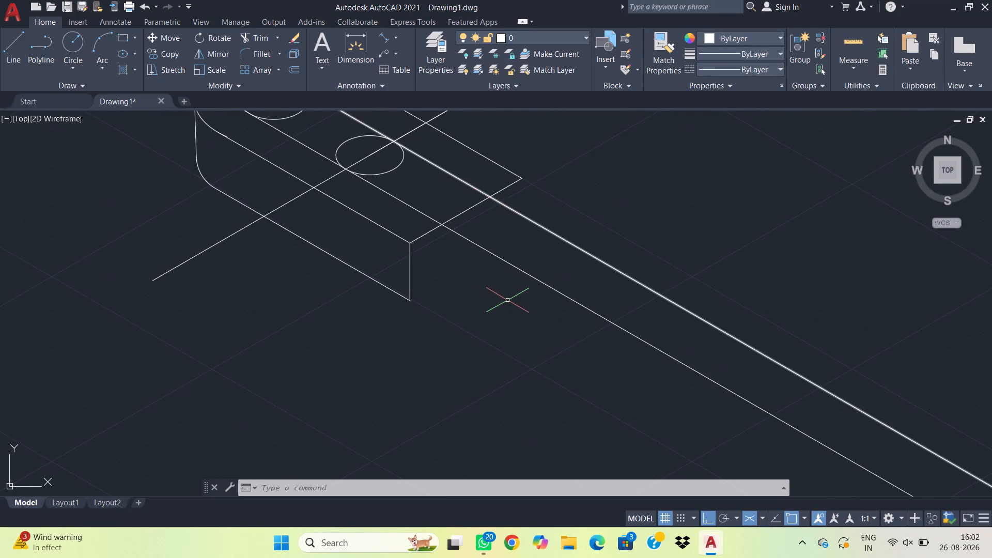
middle_click_drag(507, 301, 504, 289)
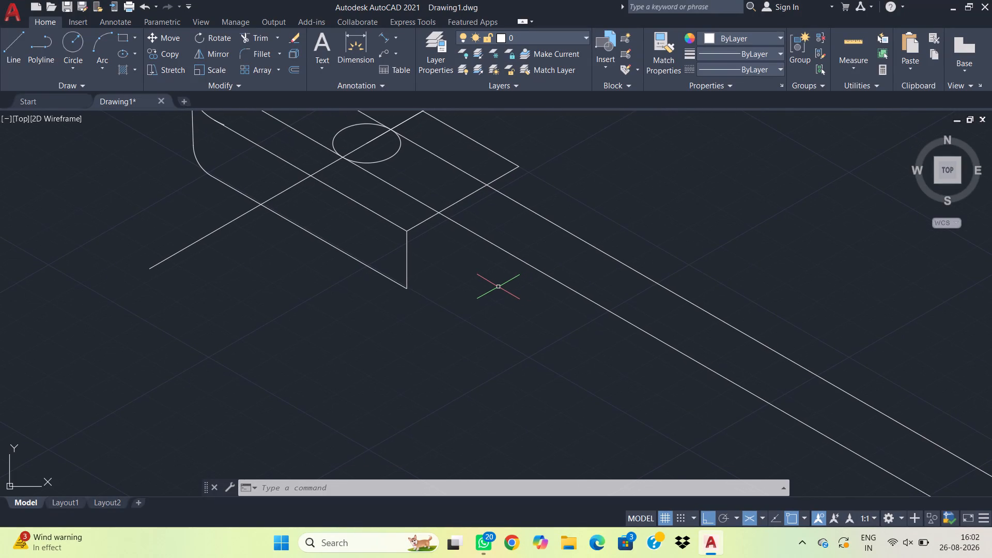
middle_click_drag(481, 278, 527, 354)
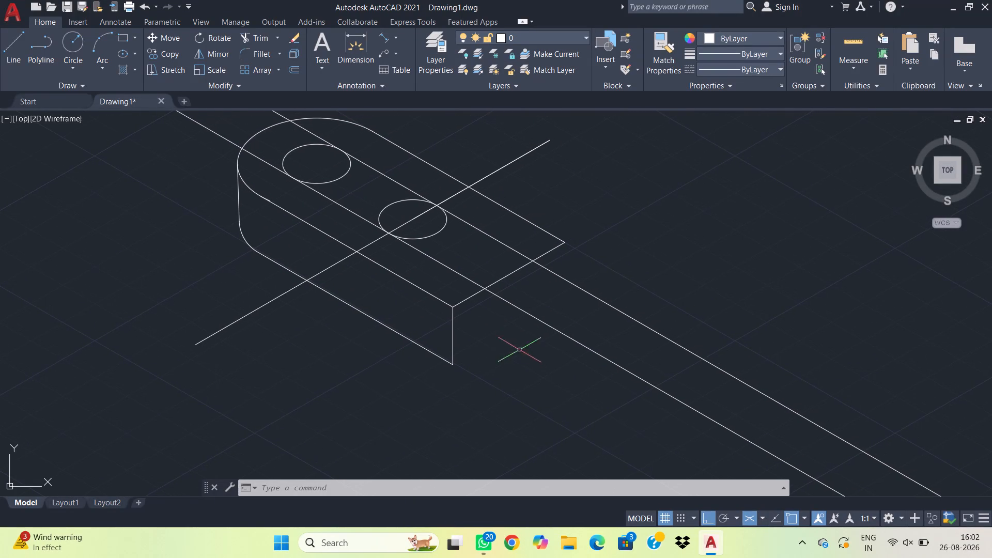
middle_click(518, 335)
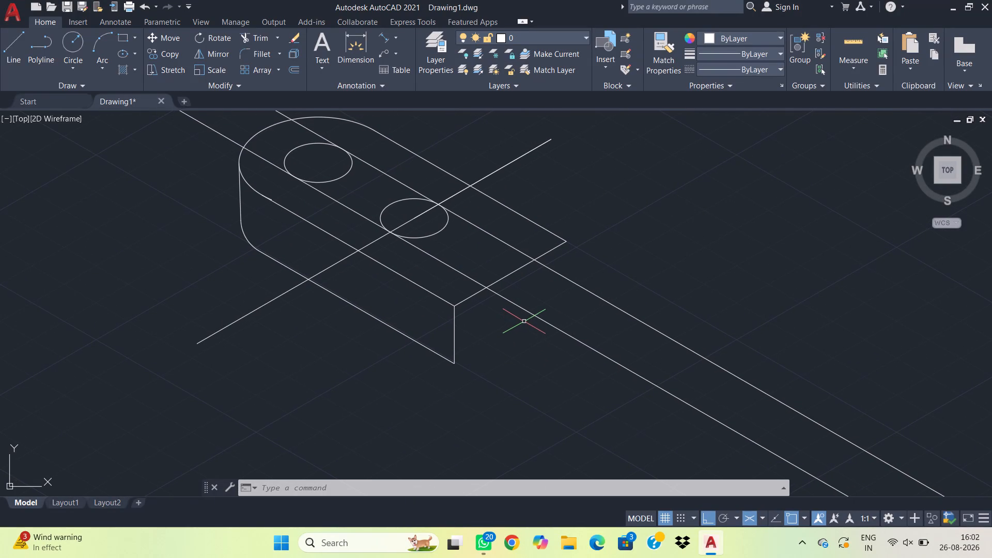
key("l")
key("space")
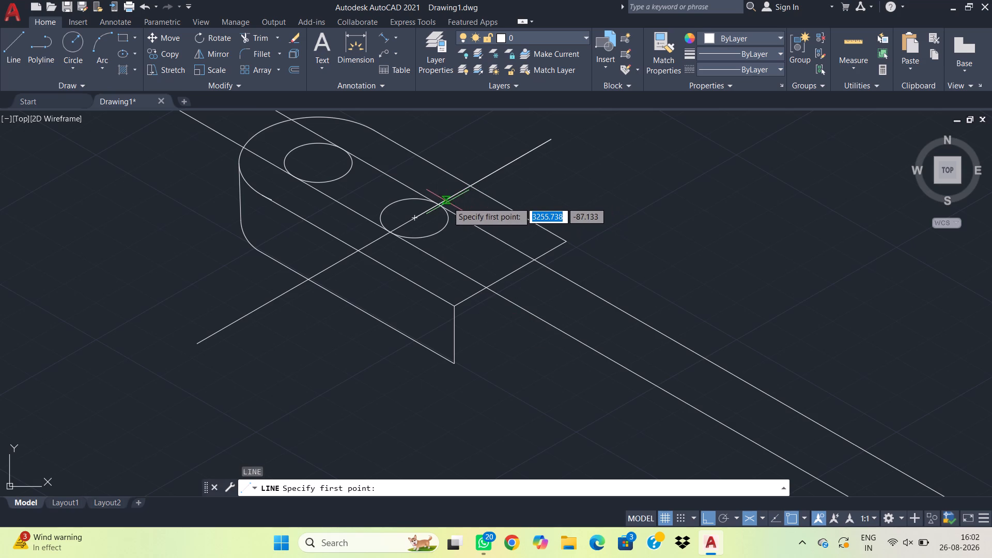
left_click(446, 221)
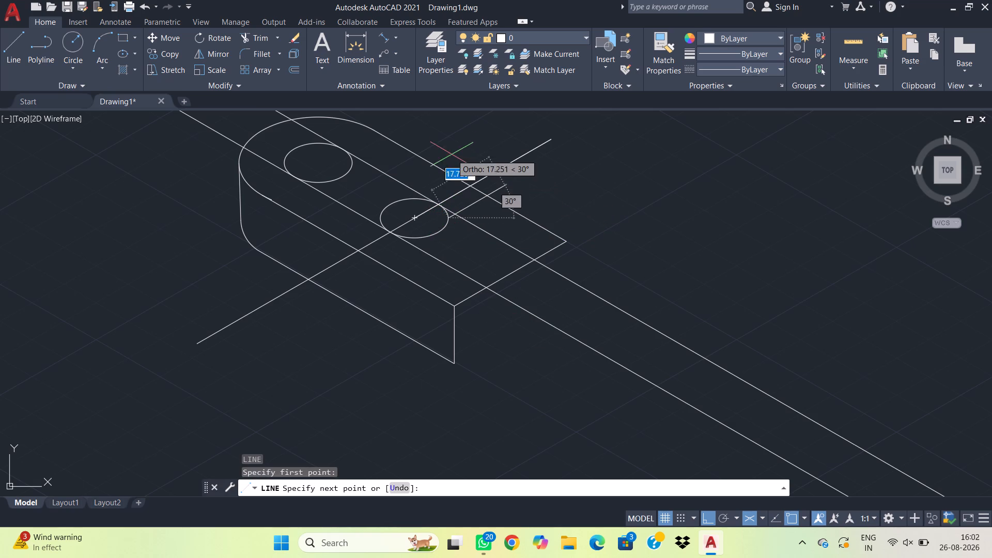
key("F5")
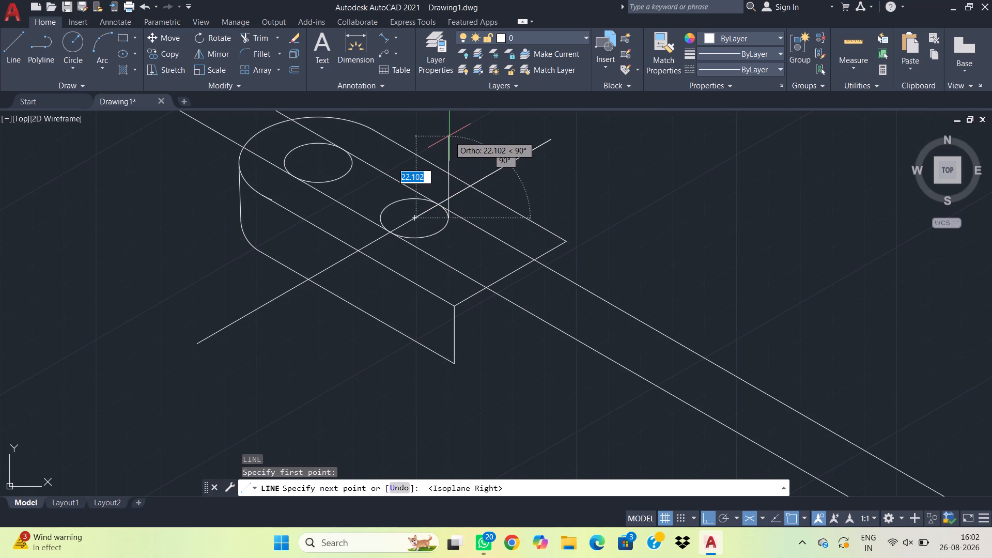
type("15")
key("Return")
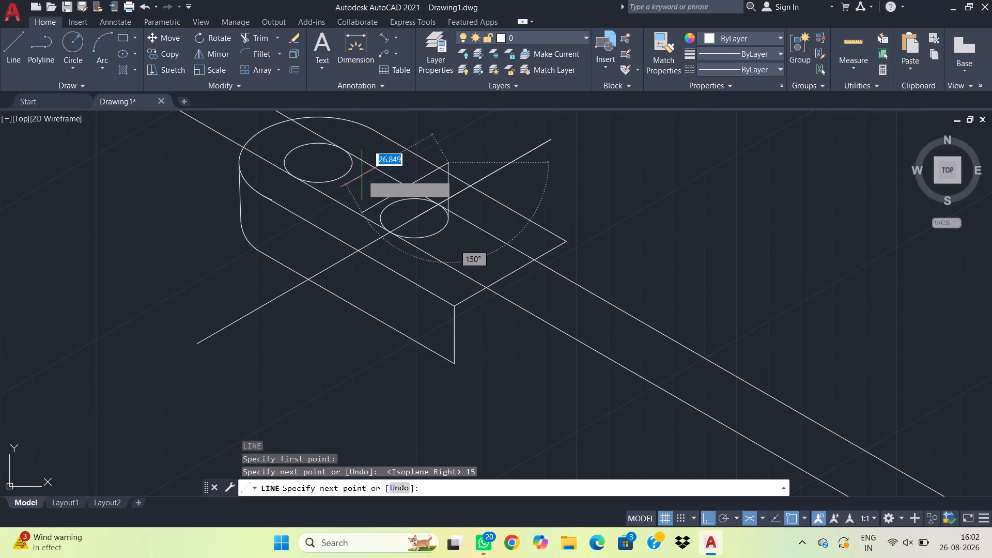
key("grave")
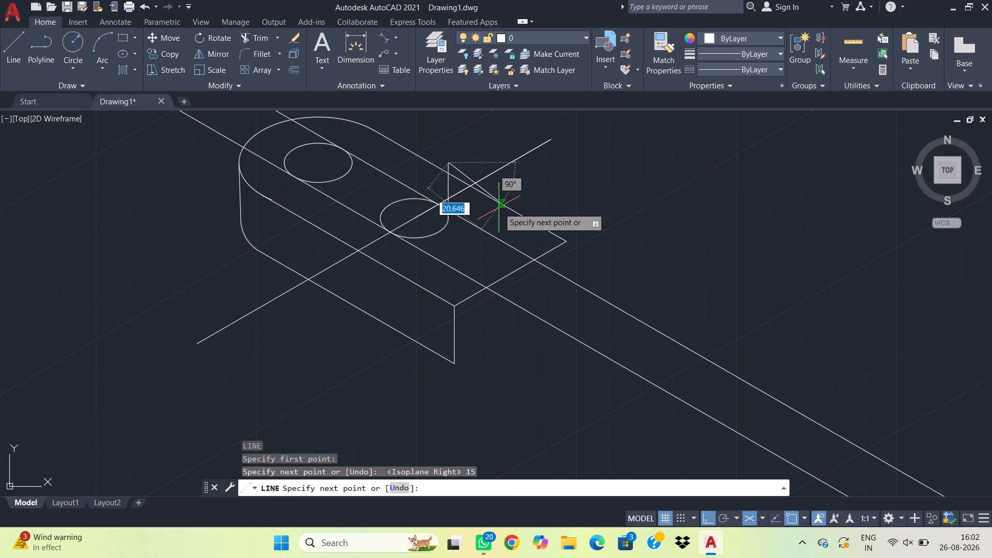
key("Escape")
key("space")
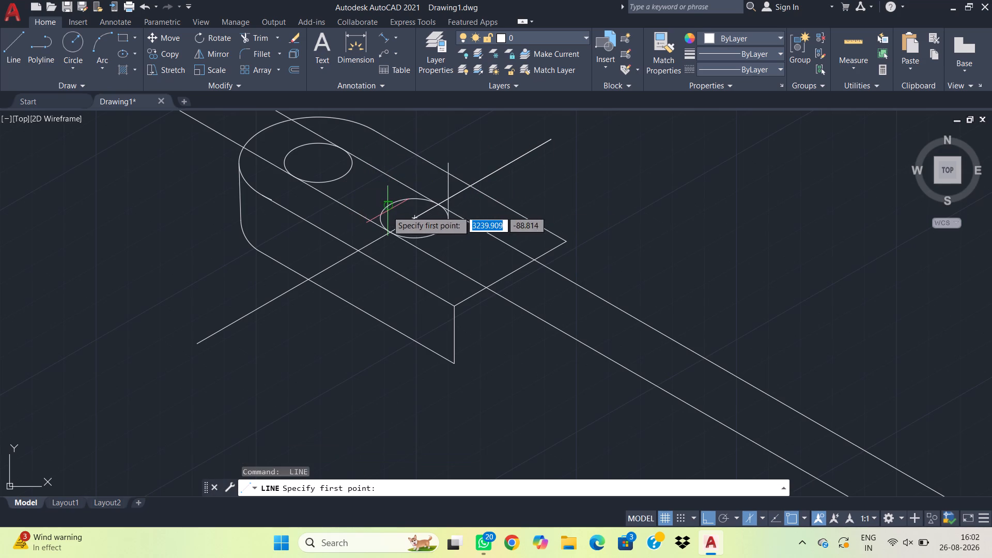
left_click(379, 216)
type("15")
key("Return")
key("Escape")
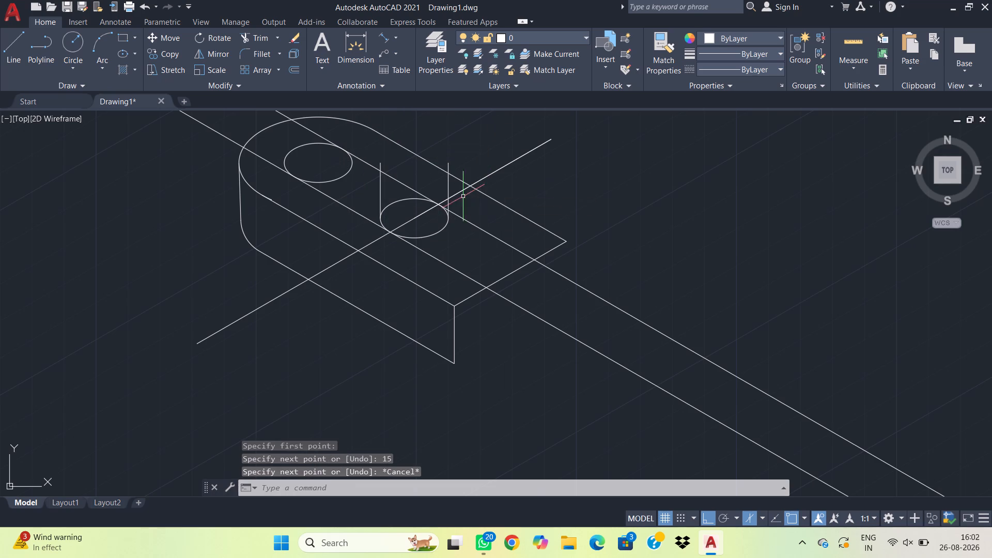
Copy the isocircle from its side quadrant to the upper end of the vertical line to cap the pin.
left_click_drag(452, 240, 446, 237)
left_click(433, 225)
type("co")
key("space")
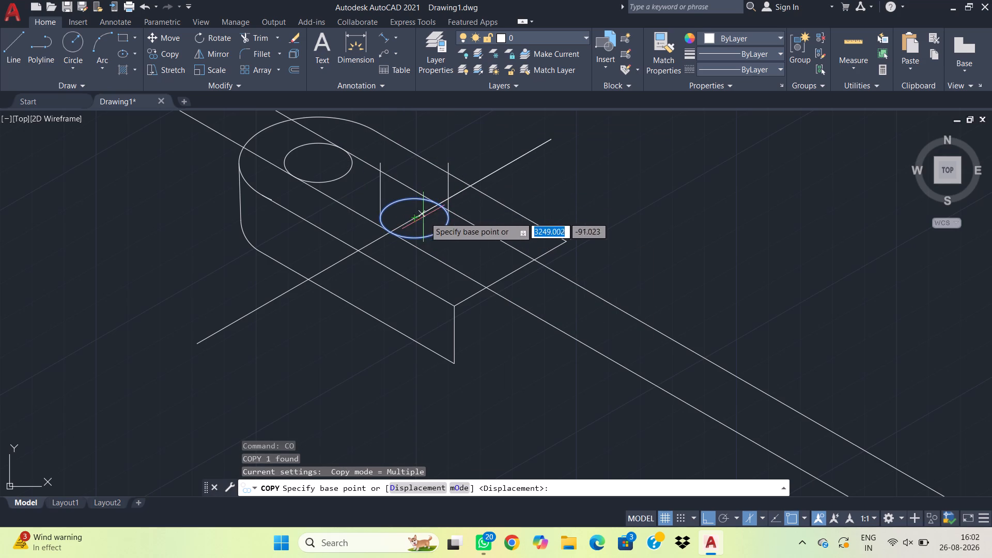
left_click(447, 219)
left_click(449, 161)
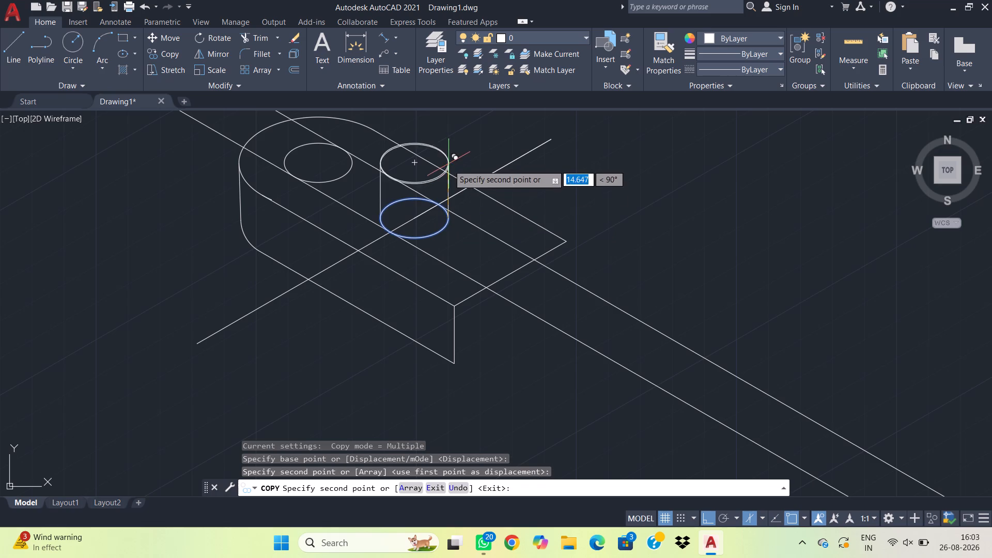
key("Escape")
Trim away the hidden rear half of the pin's base ellipse between the two vertical lines.
type("tr")
key("space")
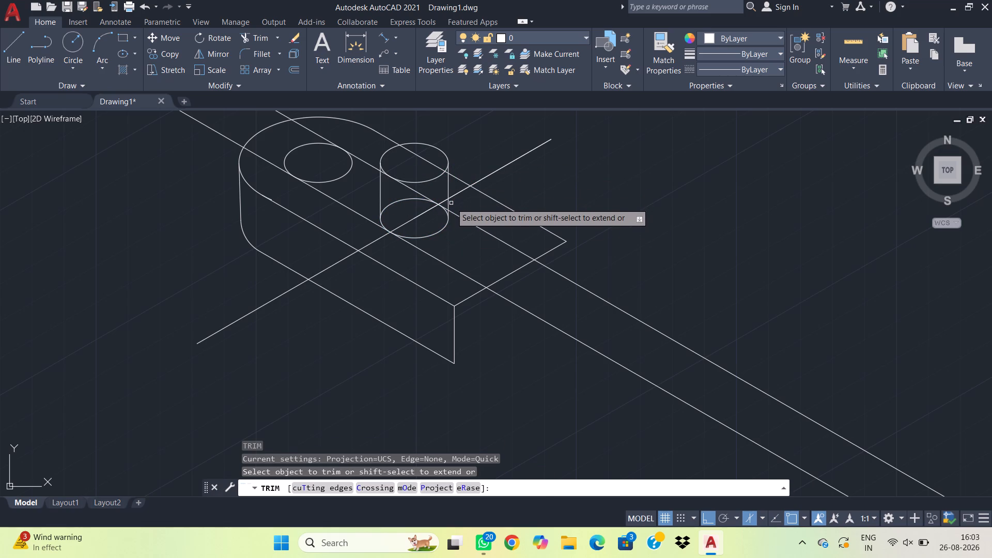
left_click(410, 197)
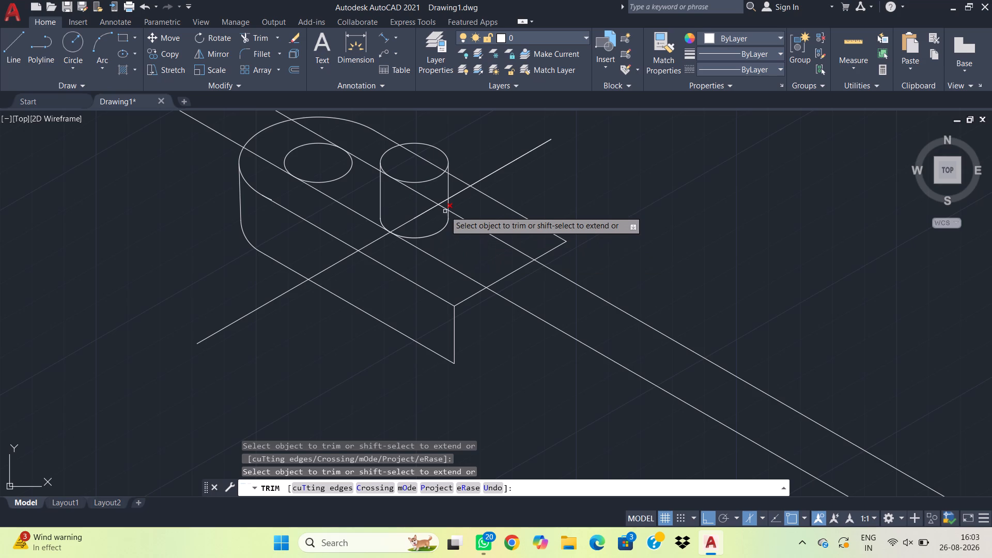
scroll(442, 211, "up", 2)
left_click(442, 211)
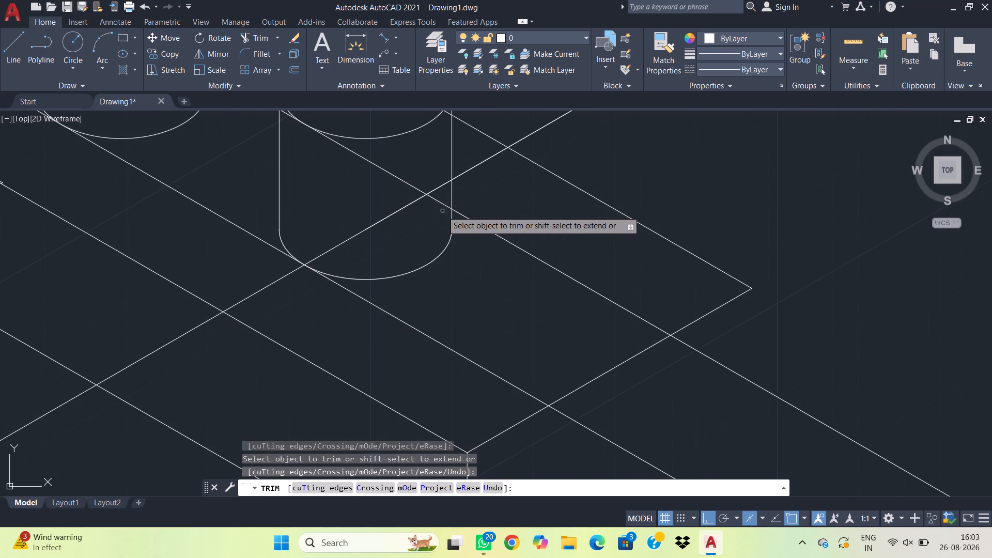
scroll(487, 233, "down", 2)
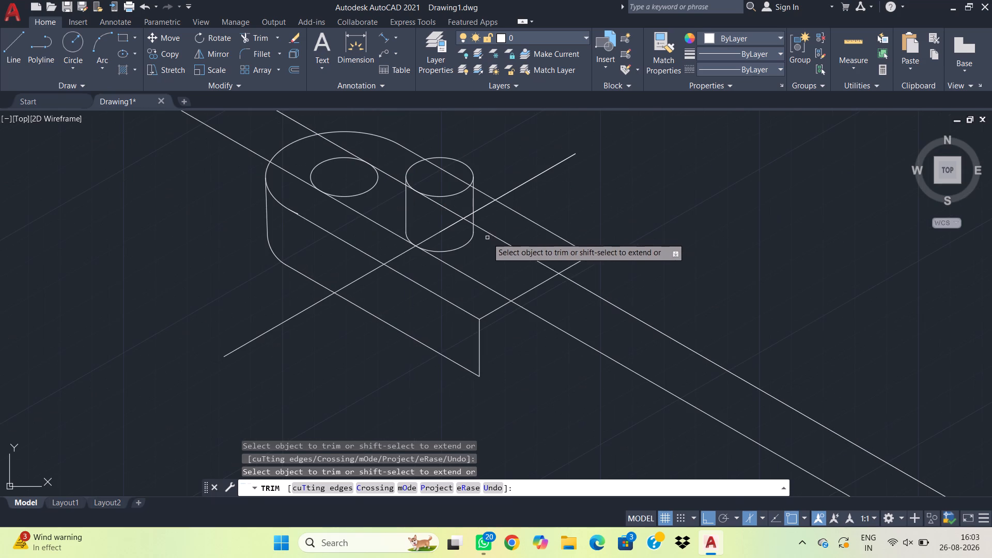
key("Escape")
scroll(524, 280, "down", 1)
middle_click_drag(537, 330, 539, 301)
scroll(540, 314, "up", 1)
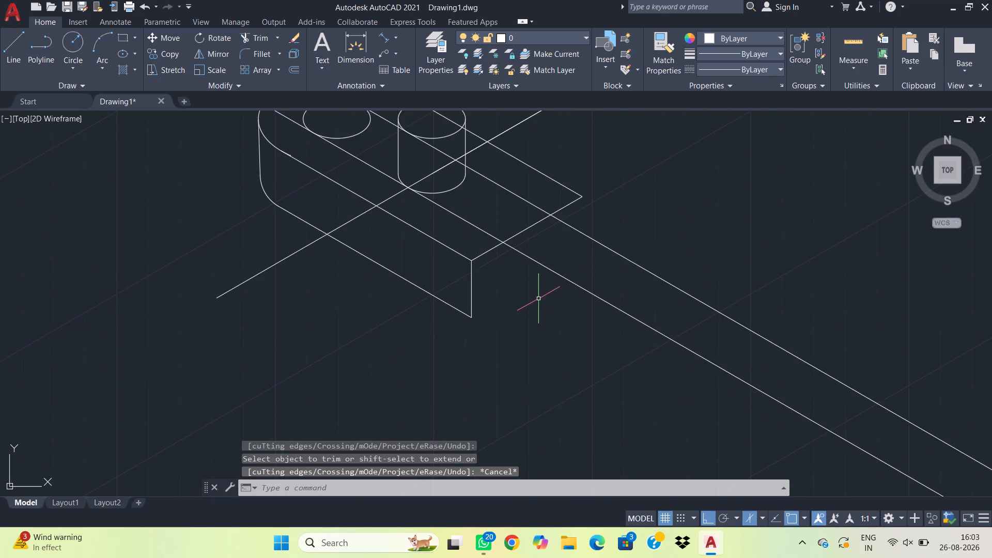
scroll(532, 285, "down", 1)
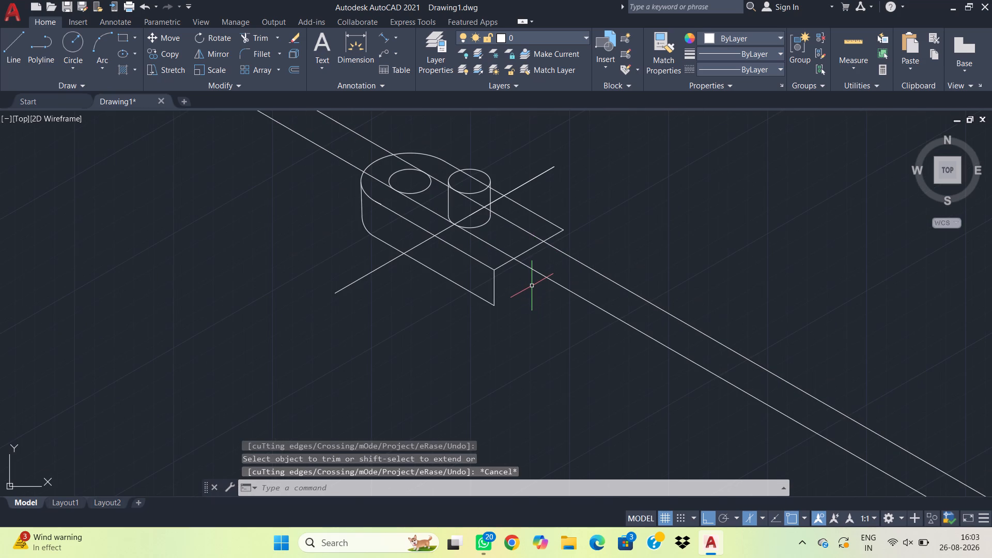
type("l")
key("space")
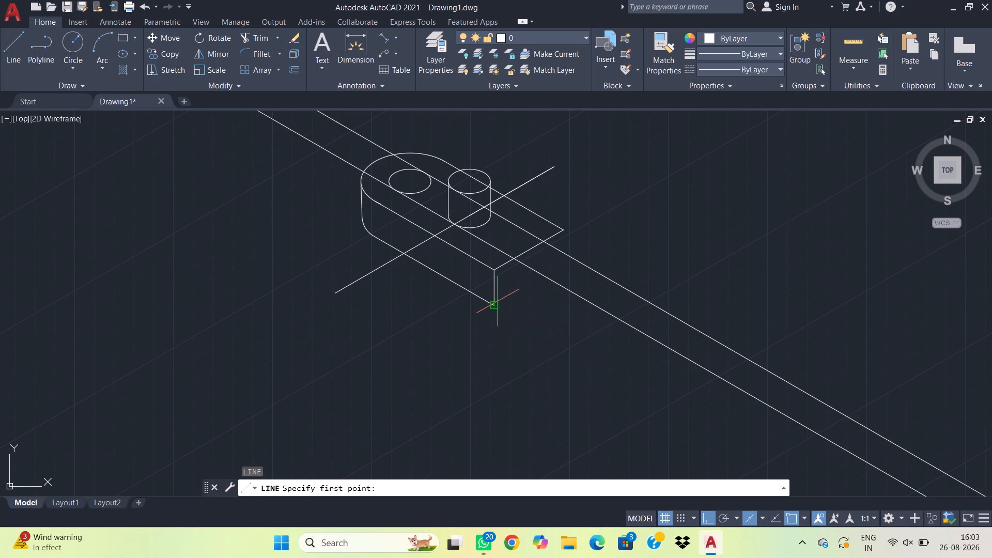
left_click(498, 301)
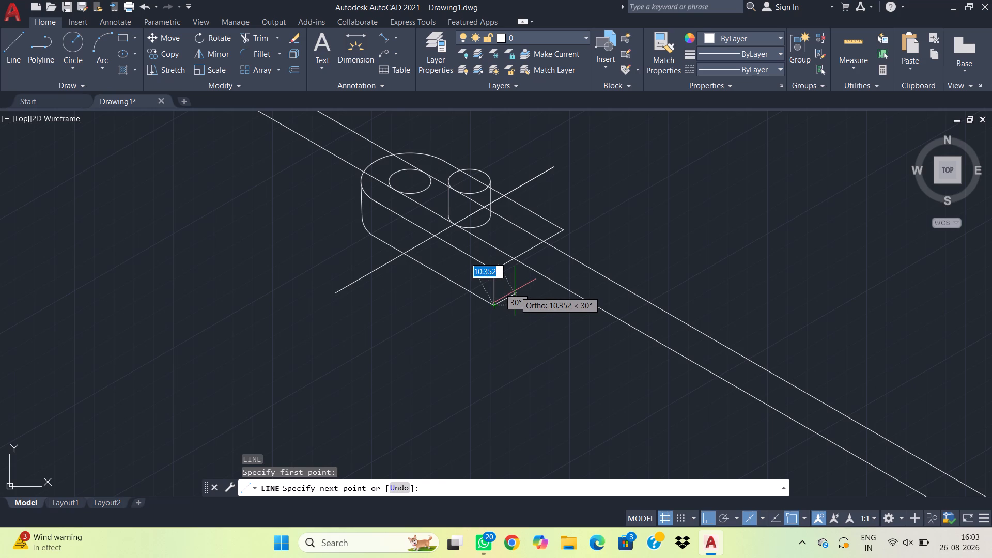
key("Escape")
From where the near construction line crosses the arm's square end, draw a line 5 units down and 200 units outward along the arm's length.
scroll(703, 339, "down", 1)
middle_click_drag(676, 362, 644, 330)
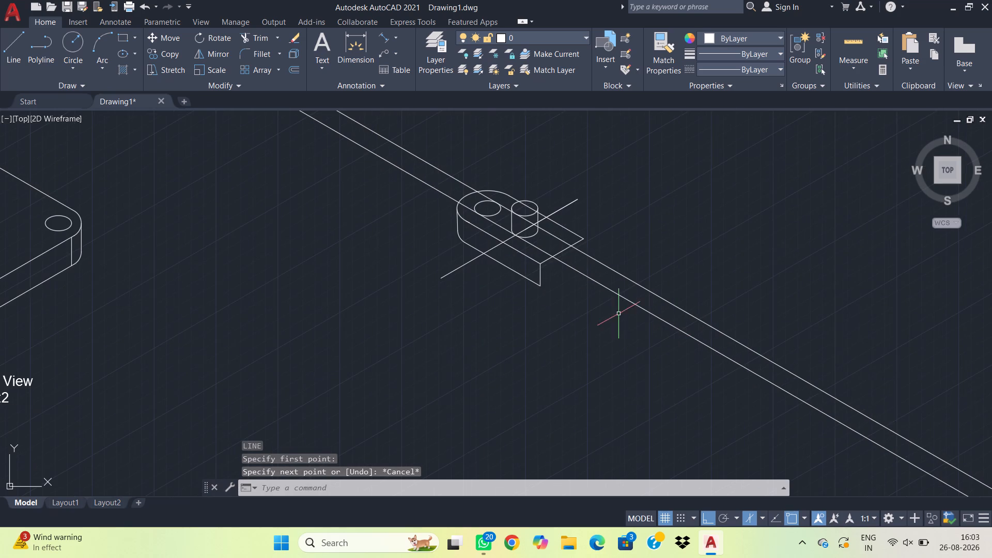
key("l")
key("space")
scroll(542, 268, "up", 1)
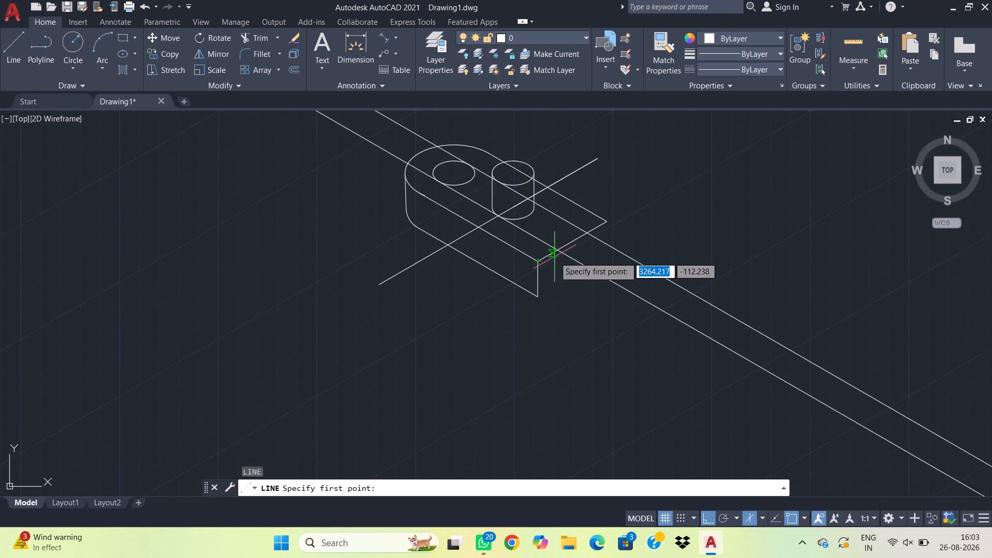
left_click(558, 251)
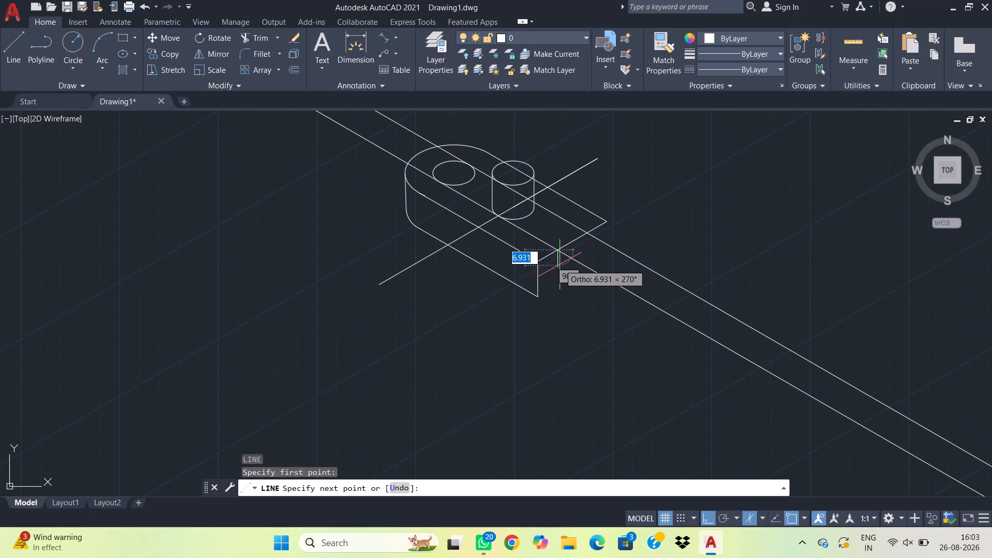
key("5")
key("Return")
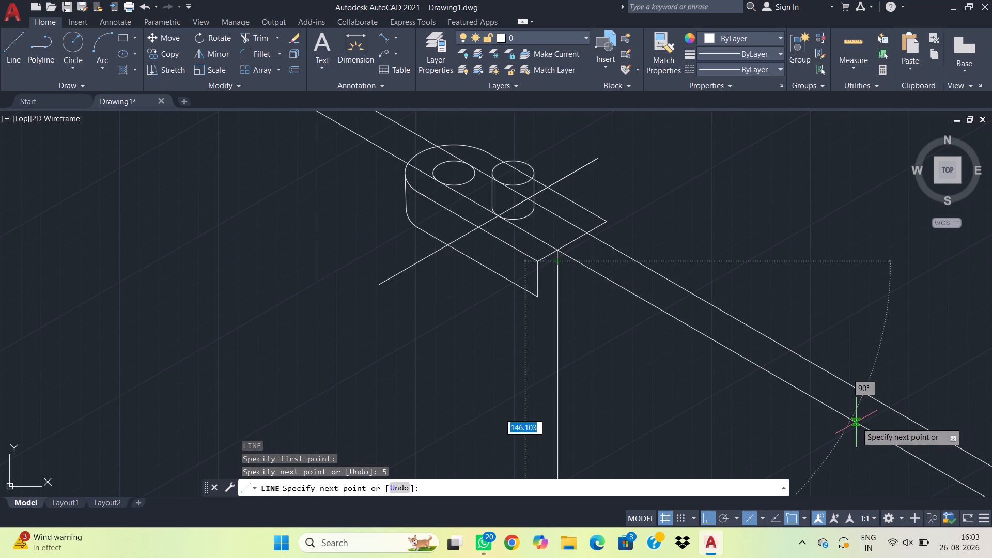
key("F5")
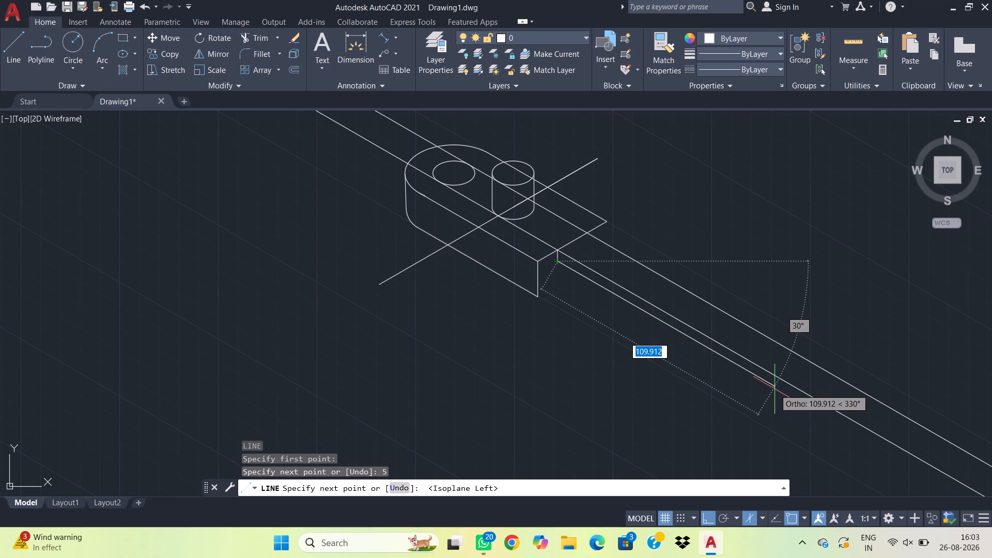
type("200")
key("Return")
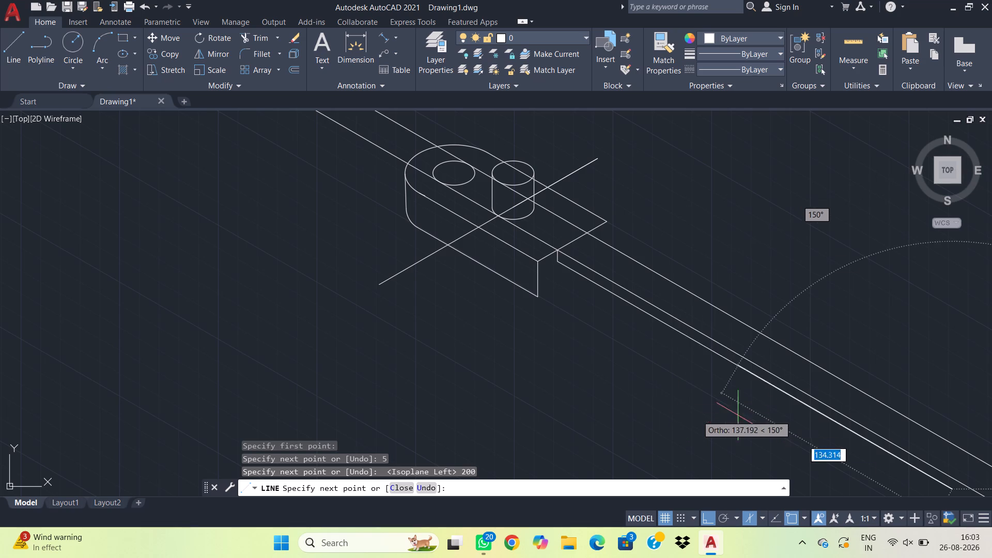
Continue the bar outline 10 units down, 200 units back toward the arm, and across to the bottom corner of the square end.
middle_click_drag(885, 464, 863, 300)
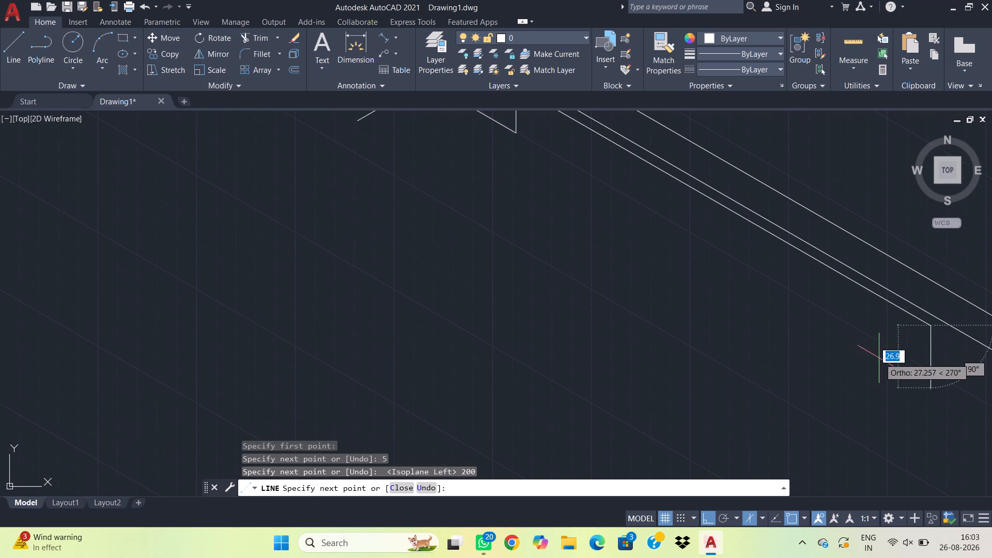
middle_click_drag(885, 361, 882, 384)
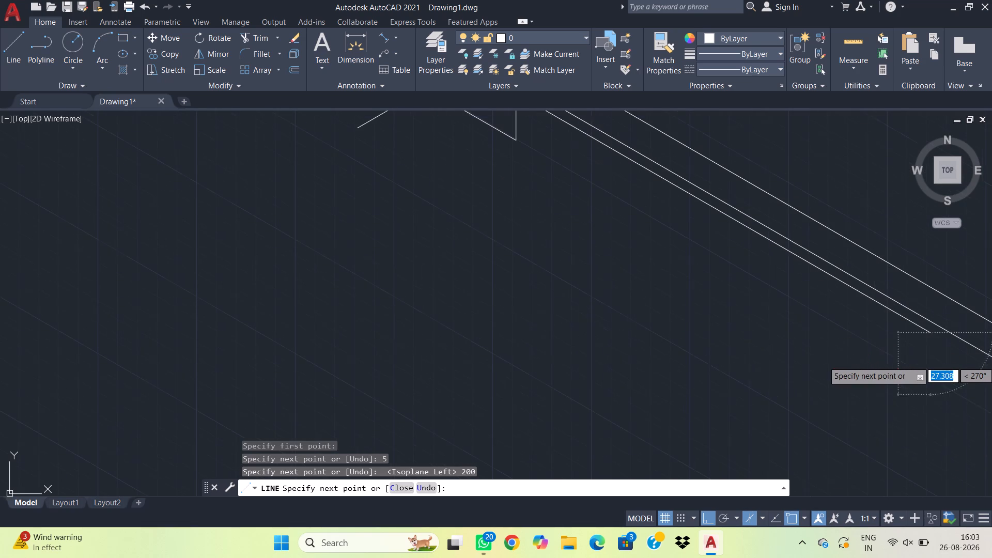
middle_click_drag(882, 384, 878, 414)
type("10")
key("Return")
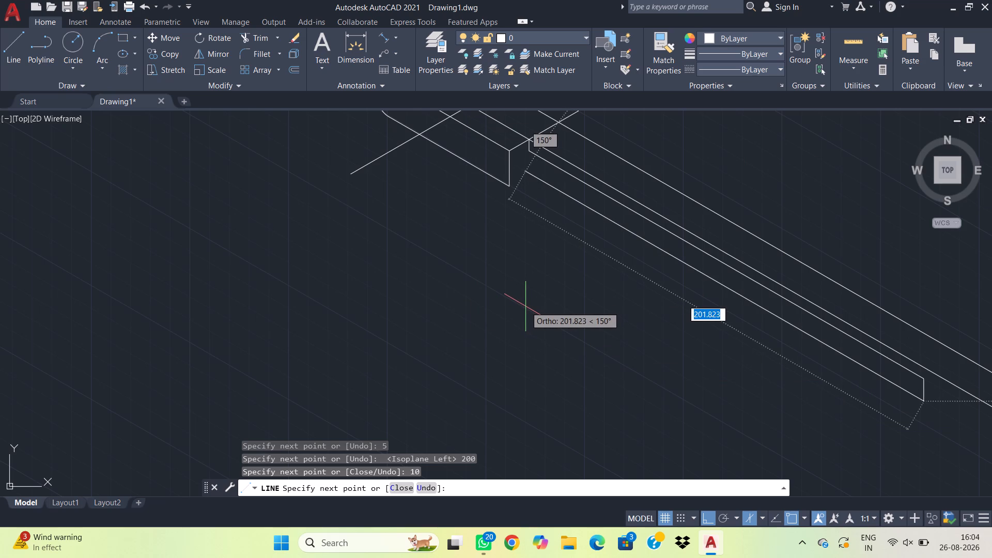
type("200")
key("Return")
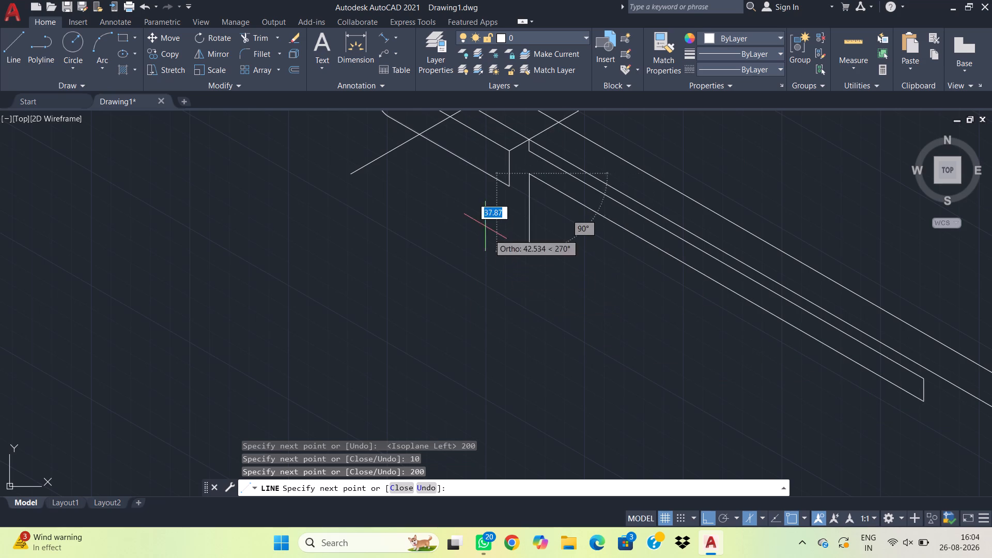
left_click(508, 187)
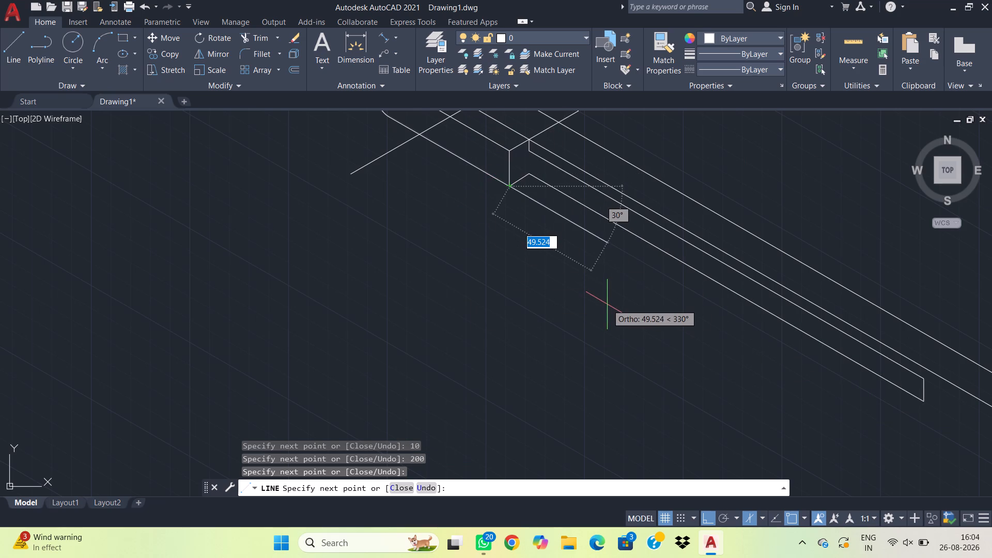
key("Escape")
Delete the two long construction lines parallel to the arm's edges.
scroll(855, 354, "down", 2)
left_click_drag(950, 411, 947, 396)
left_click(923, 326)
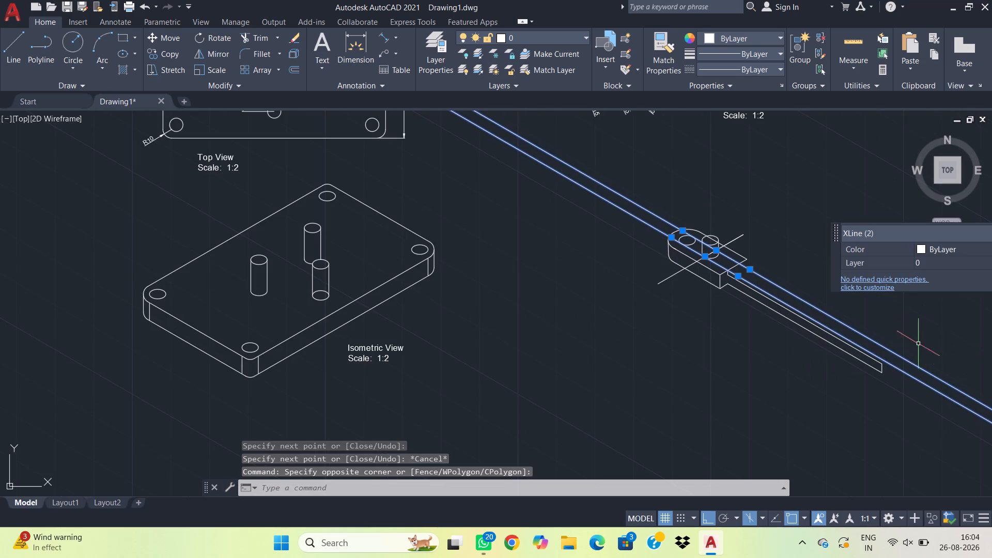
key("Delete")
Delete the two remaining construction lines that run crosswise over the arm through the pin's base.
left_click_drag(662, 318, 662, 314)
left_click(644, 272)
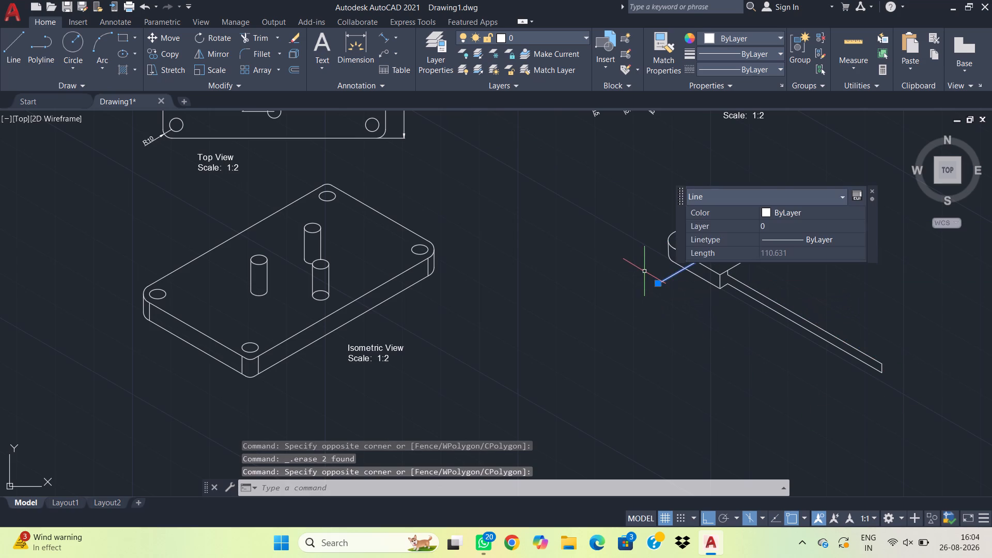
key("Delete")
left_click_drag(754, 247, 750, 238)
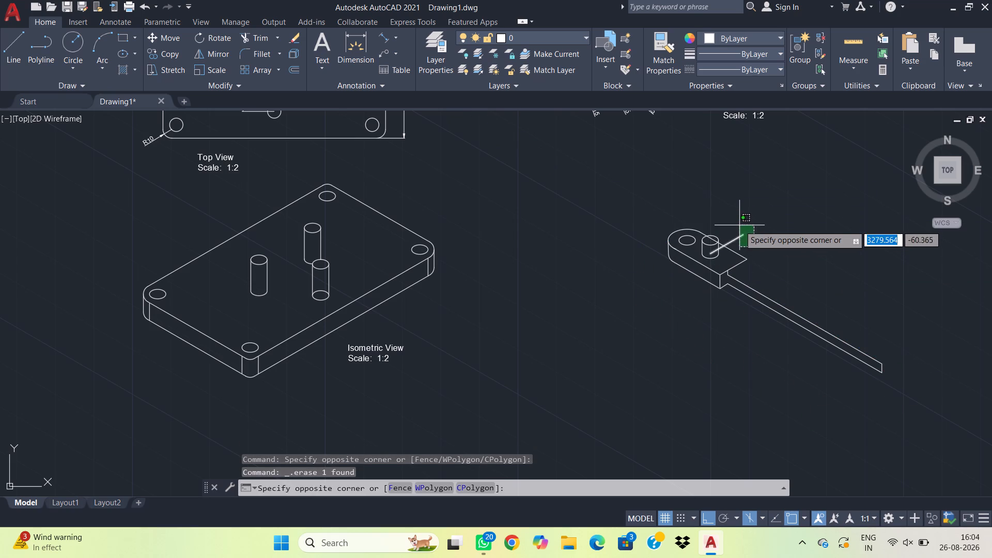
left_click(739, 225)
key("Delete")
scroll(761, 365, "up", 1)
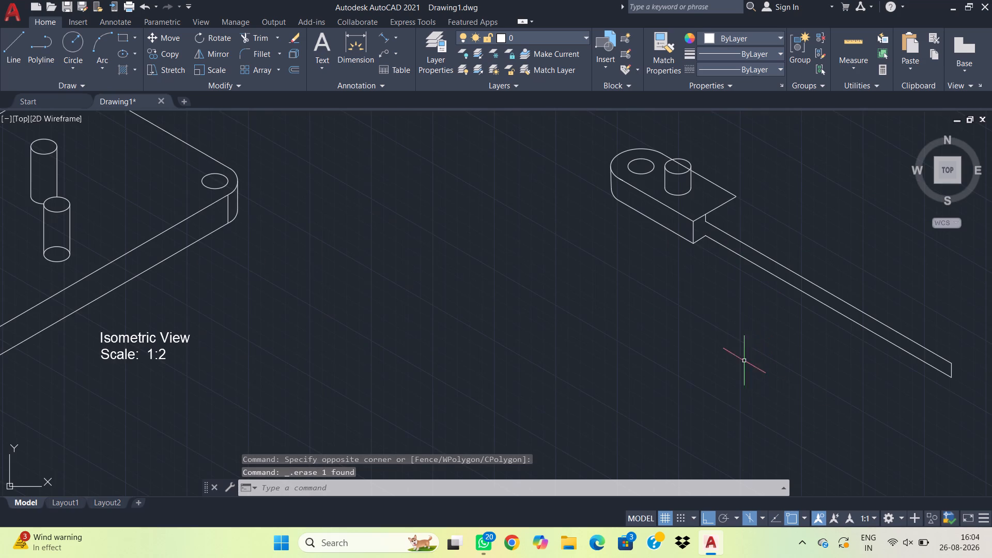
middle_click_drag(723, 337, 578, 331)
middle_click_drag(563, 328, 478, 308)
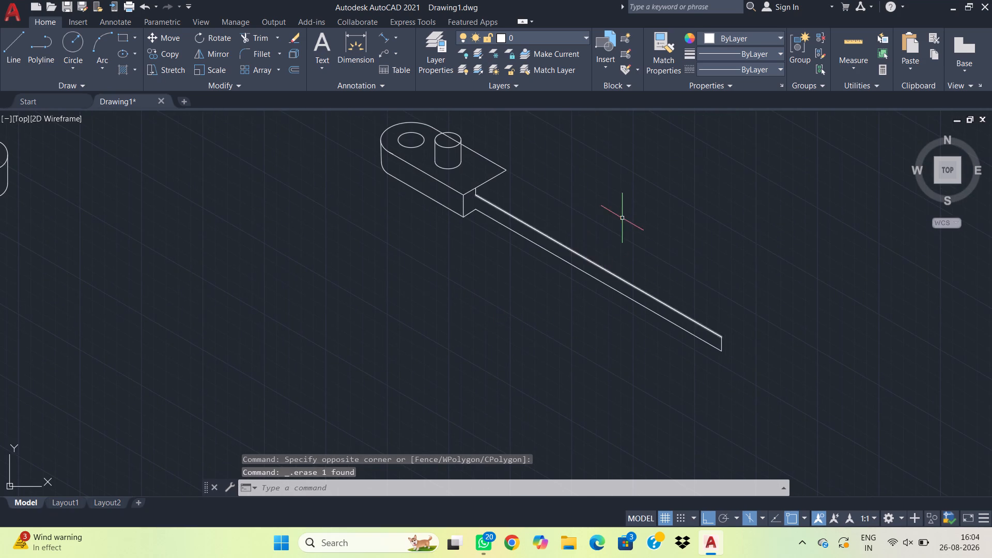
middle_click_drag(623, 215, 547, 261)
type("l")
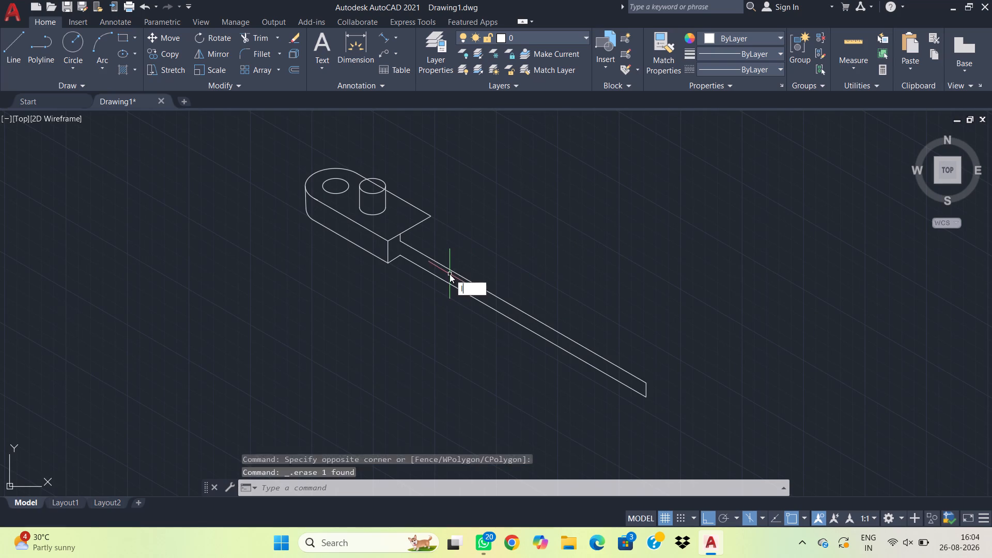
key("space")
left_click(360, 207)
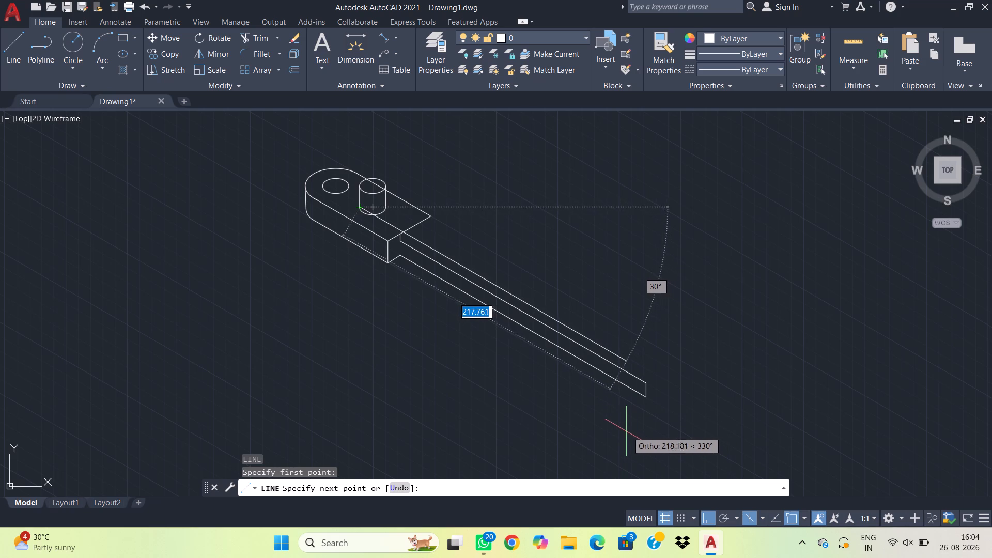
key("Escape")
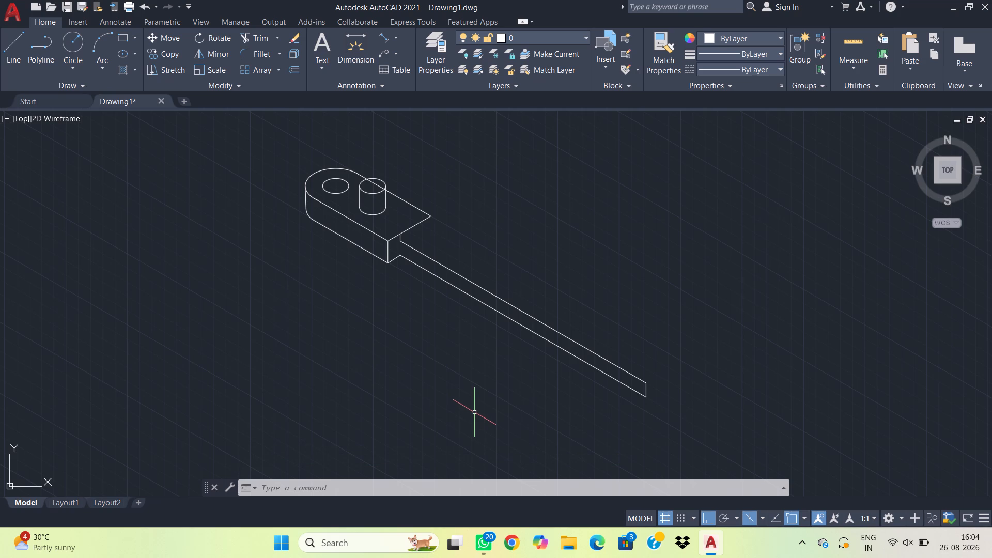
Trim away the part of the arm's rear top edge that passes behind the pin.
scroll(566, 301, "down", 2)
scroll(499, 262, "up", 1)
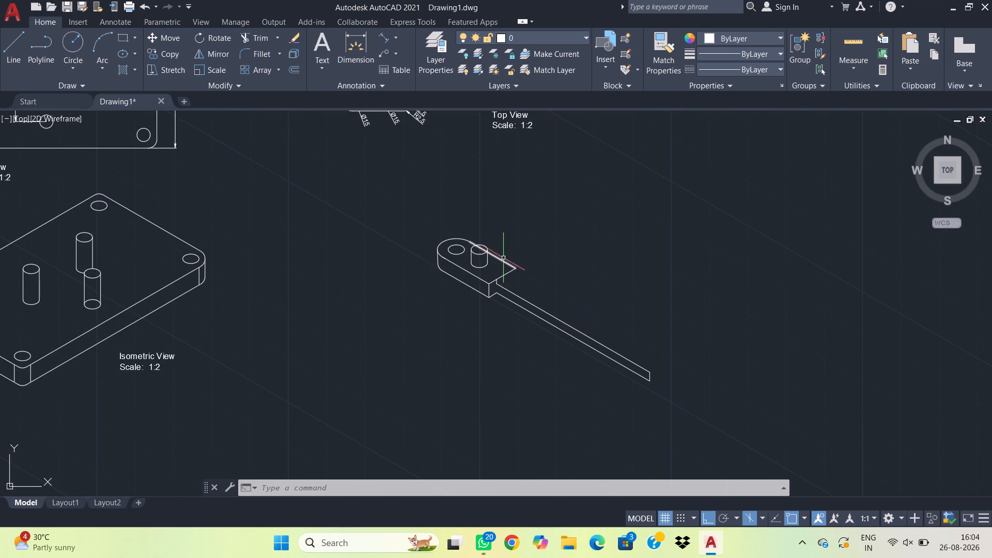
key("t")
key("r")
key("space")
left_click(481, 249)
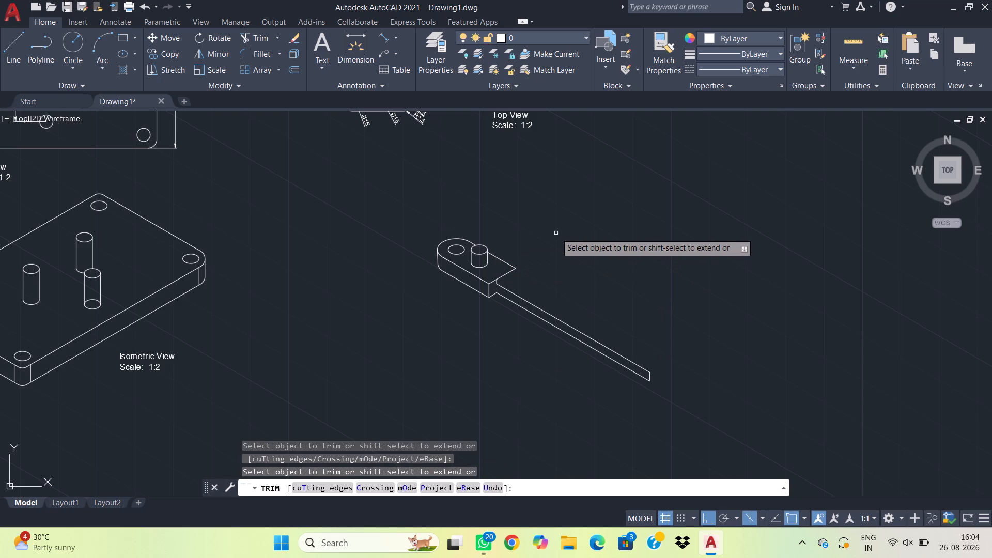
key("Escape")
key("Escape")
key("Escape")
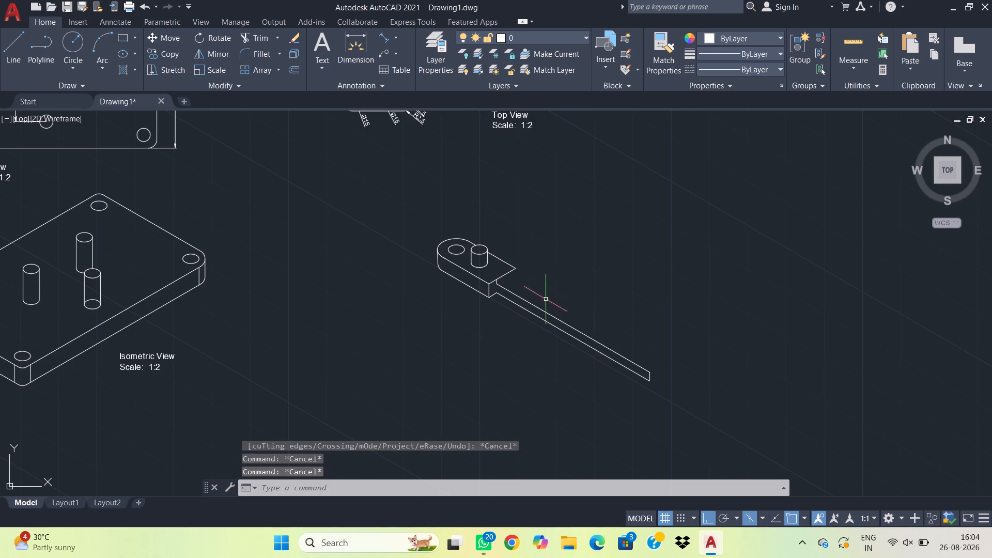
Copy the bar outline's two long edges and end line about 64 units across the arm's width, along the 30° isometric direction.
middle_click_drag(572, 313, 535, 302)
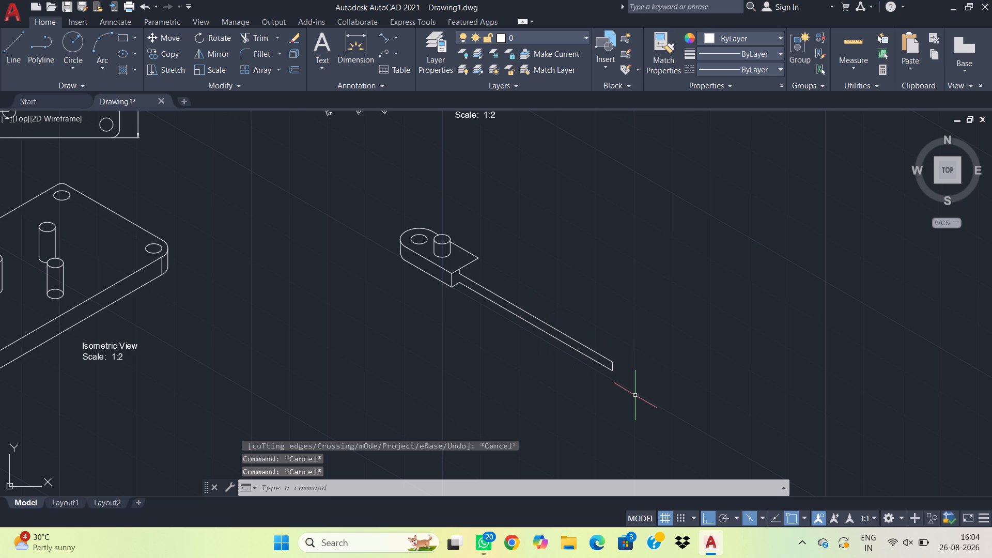
left_click_drag(632, 385, 617, 371)
left_click(528, 311)
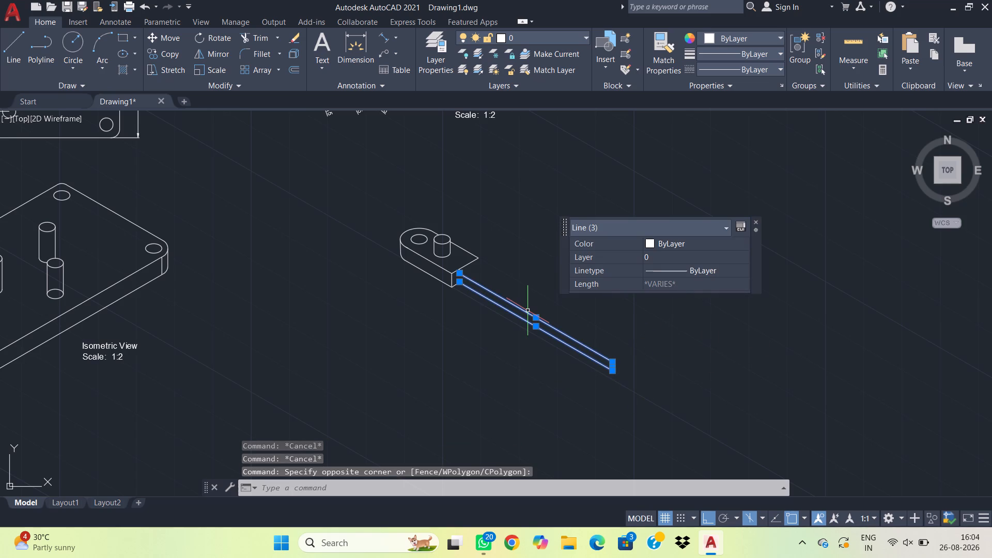
key("c")
type("o")
key("space")
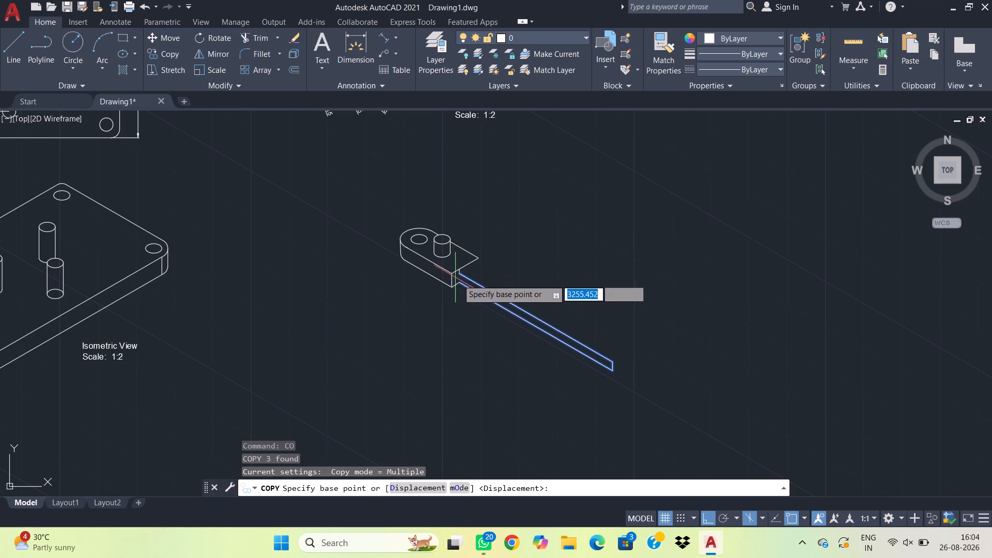
left_click(461, 273)
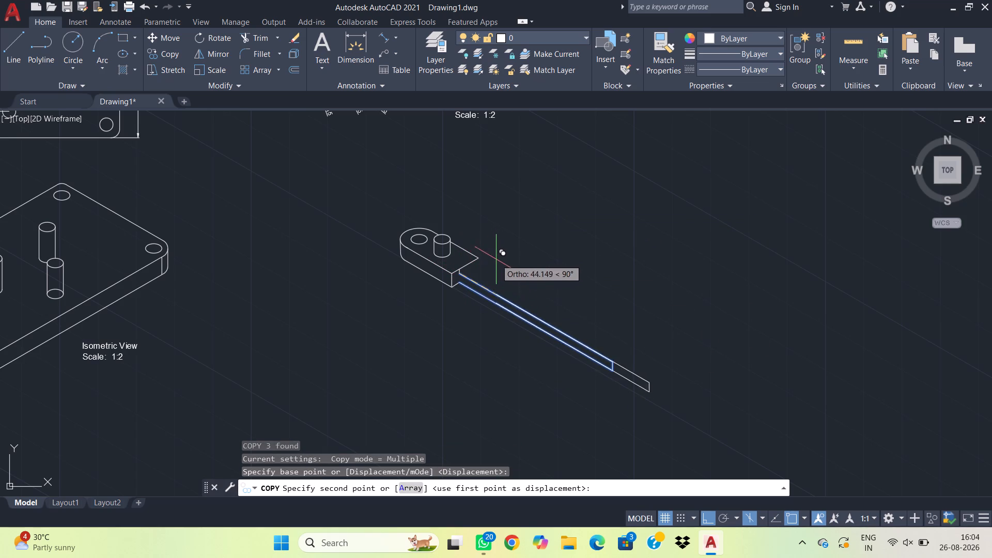
key("F5")
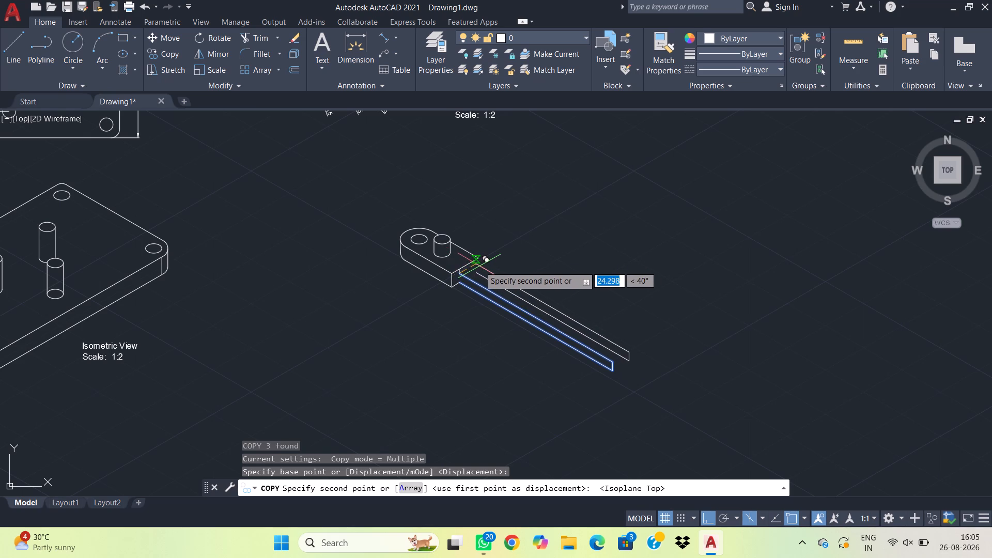
left_click(505, 243)
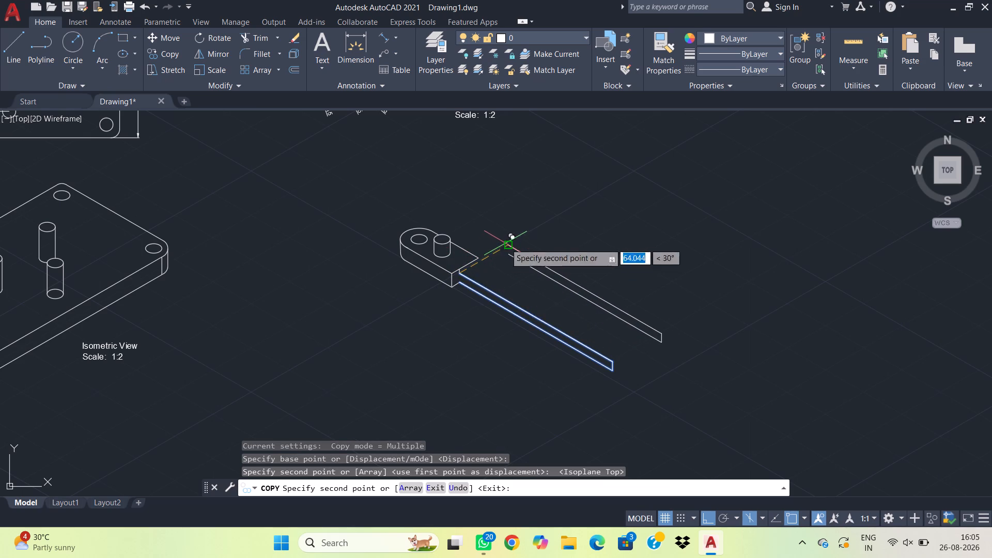
key("Escape")
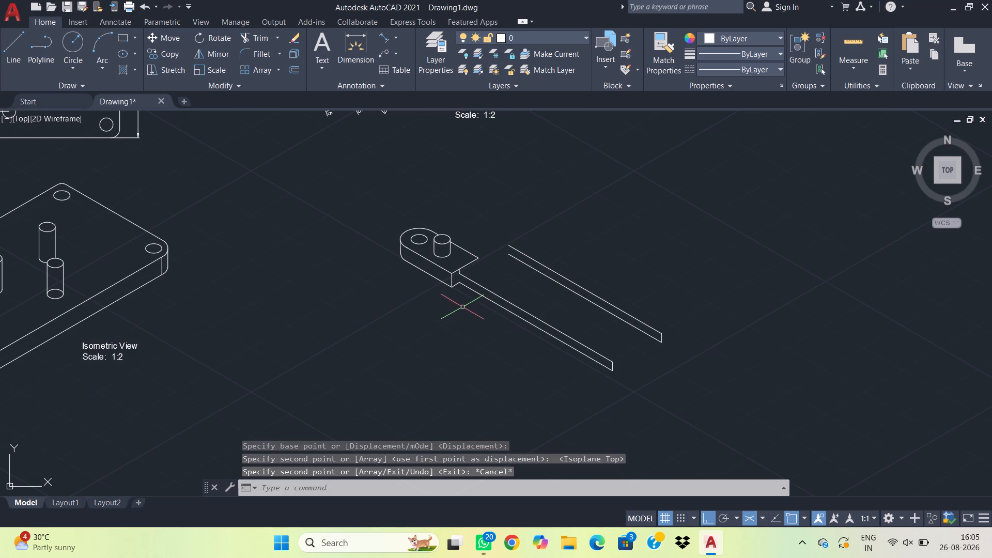
Draw a construction line from the outer side of the pin's base along the arm's length, past the square end.
type("l")
key("space")
left_click(452, 254)
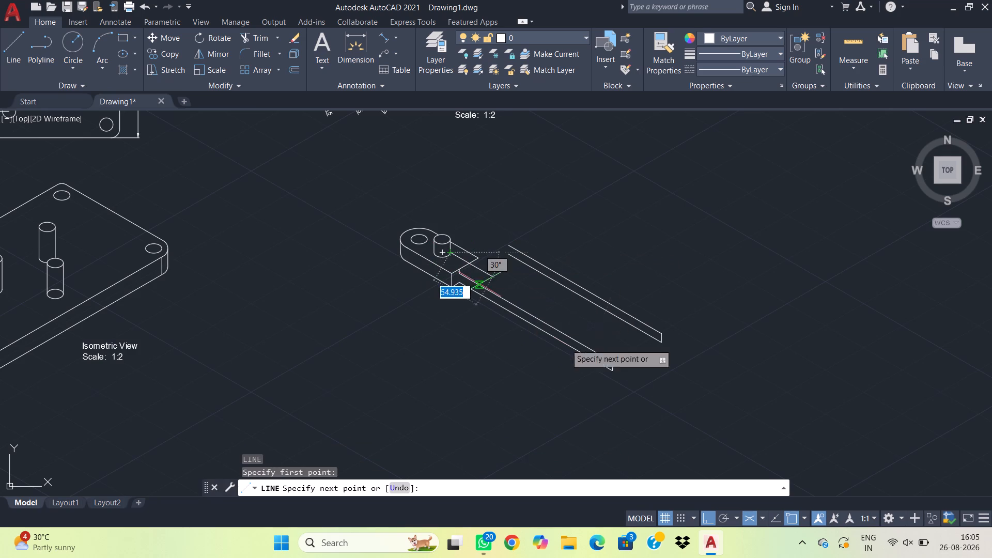
left_click(649, 384)
key("Escape")
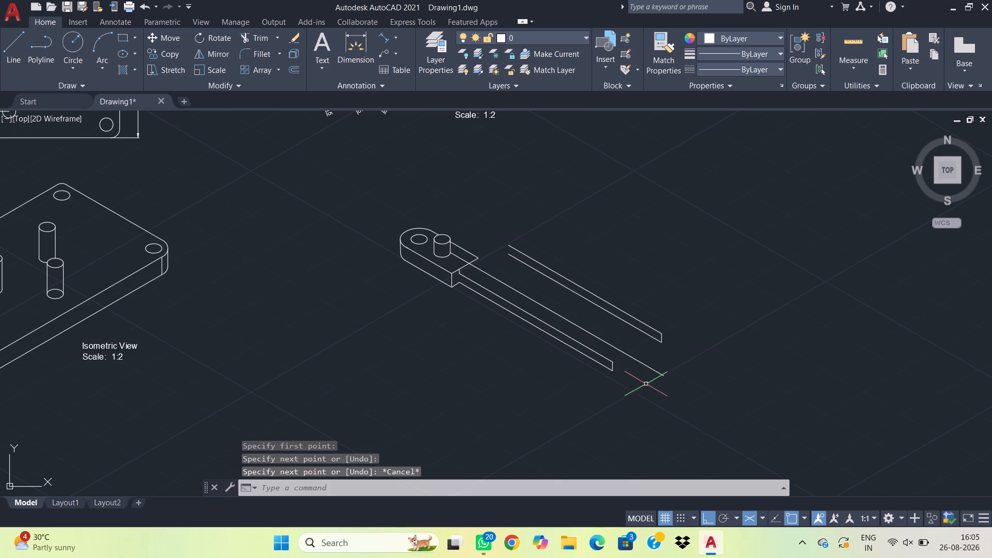
Draw a 5-unit line straight down from where the new construction line crosses the top edge of the square end.
key("space")
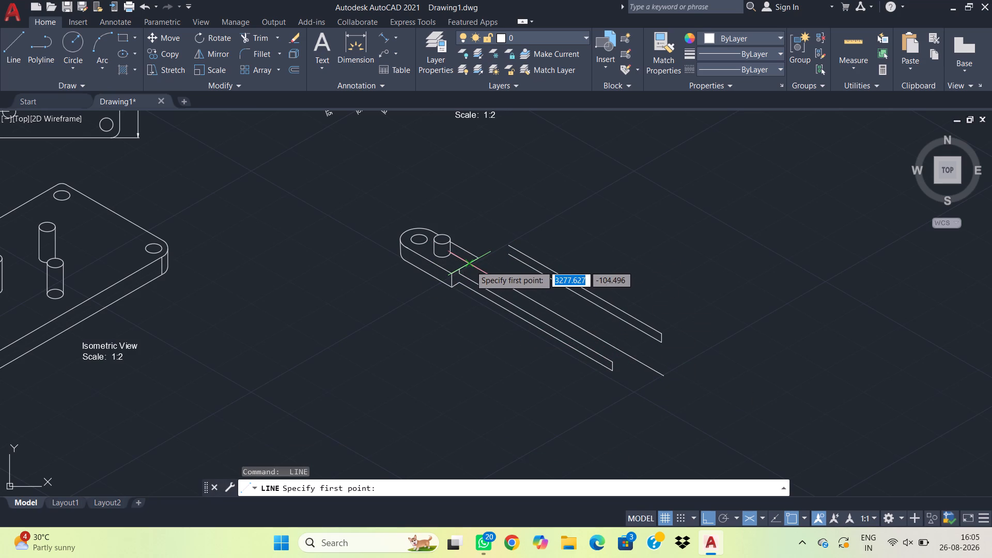
left_click(470, 266)
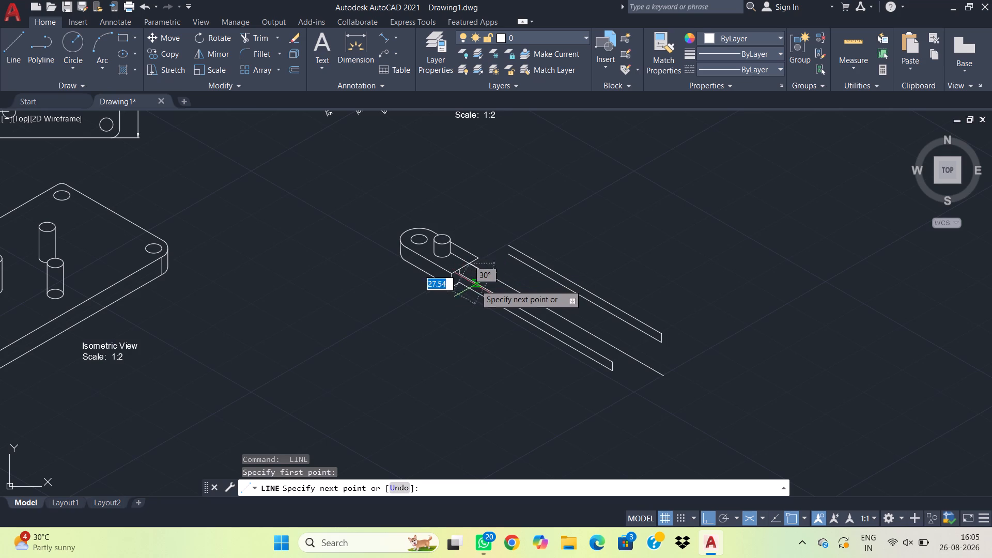
key("F5")
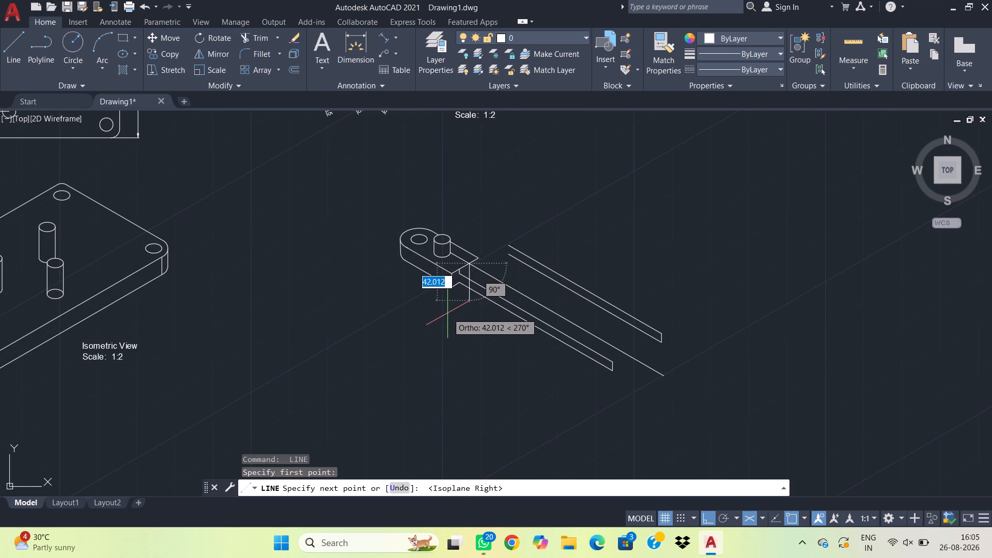
key("5")
key("Return")
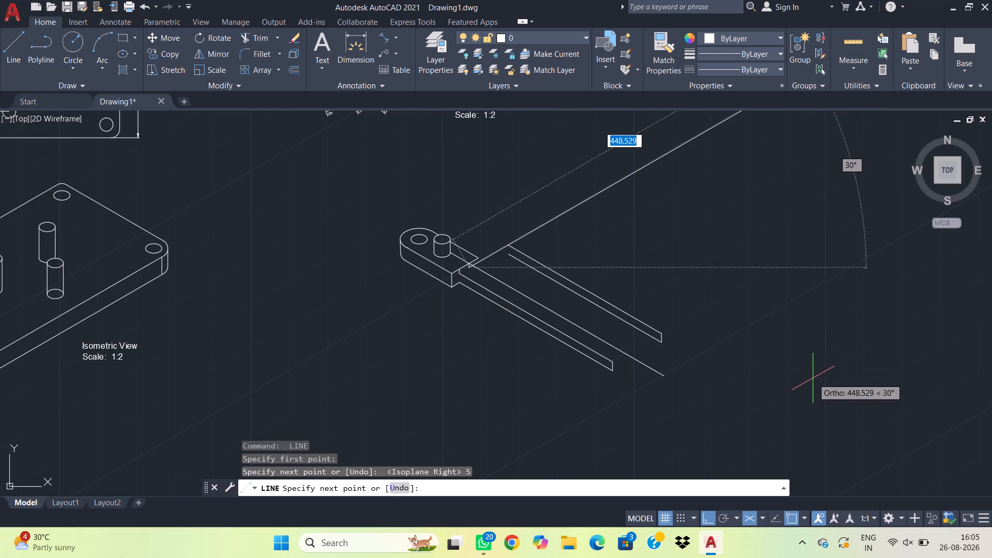
key("F5")
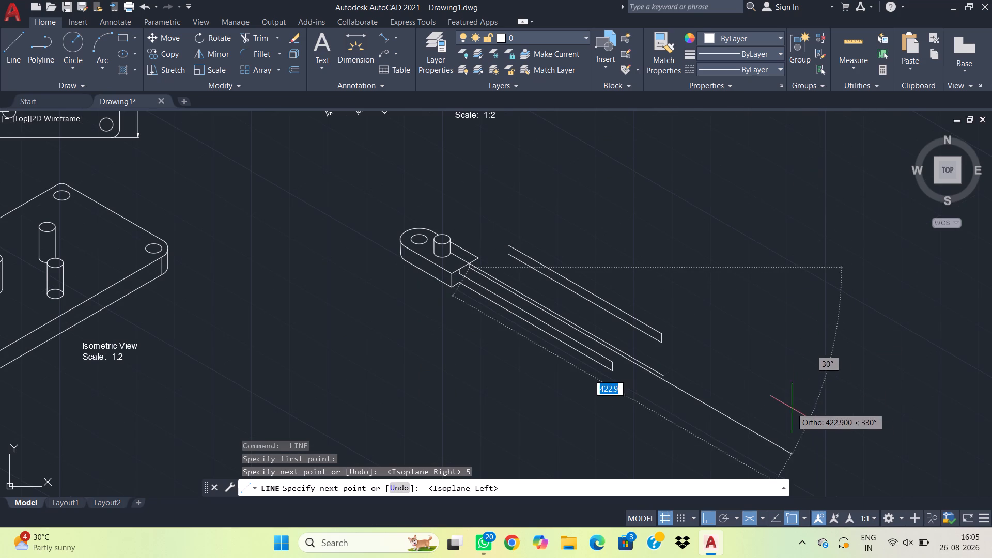
key("Escape")
Delete the construction line running from the pin's base along the arm's length.
left_click(710, 393)
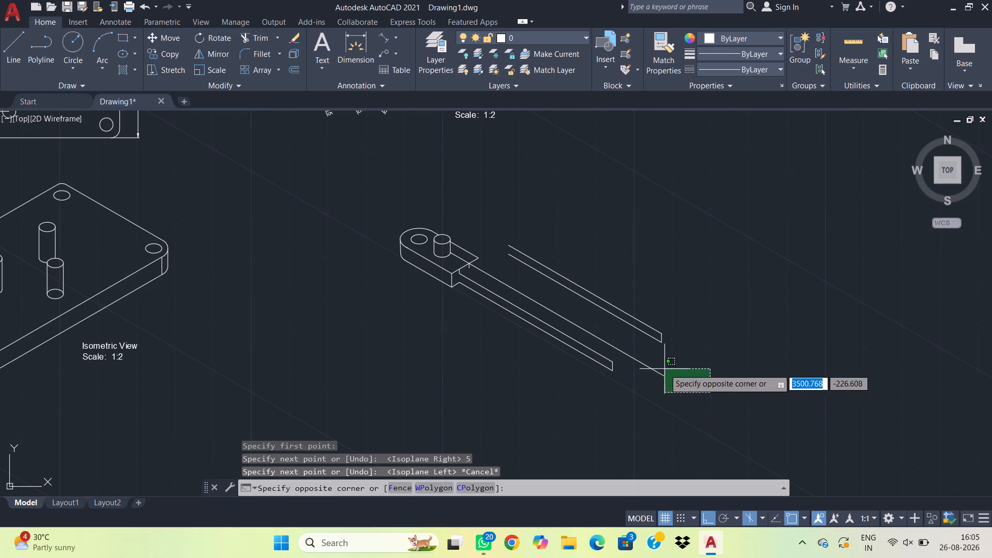
left_click(658, 364)
key("Delete")
Move the copied bar outline by its upper inner endpoint onto the lower end of the new 5-unit line.
left_click_drag(665, 380, 665, 366)
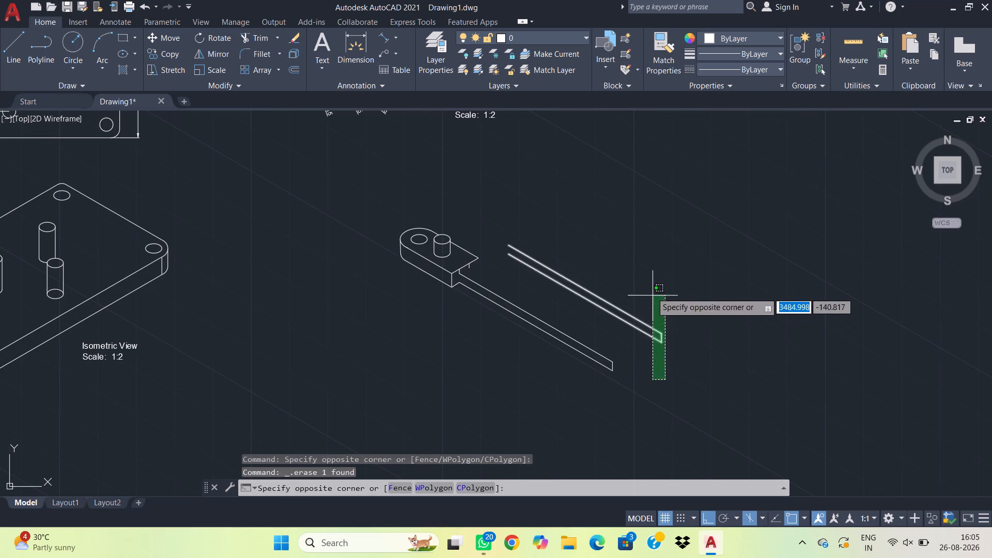
left_click(652, 292)
type("m")
key("space")
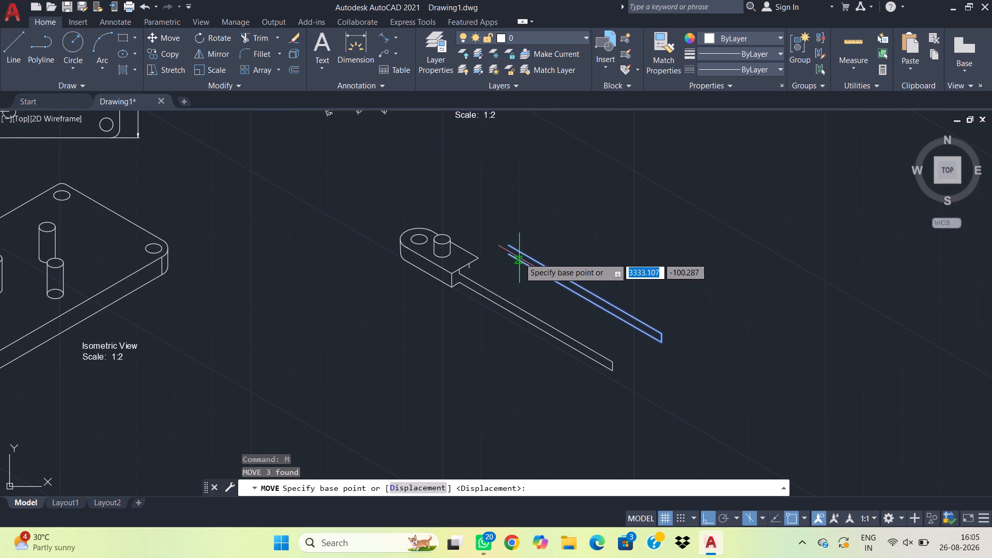
left_click(509, 246)
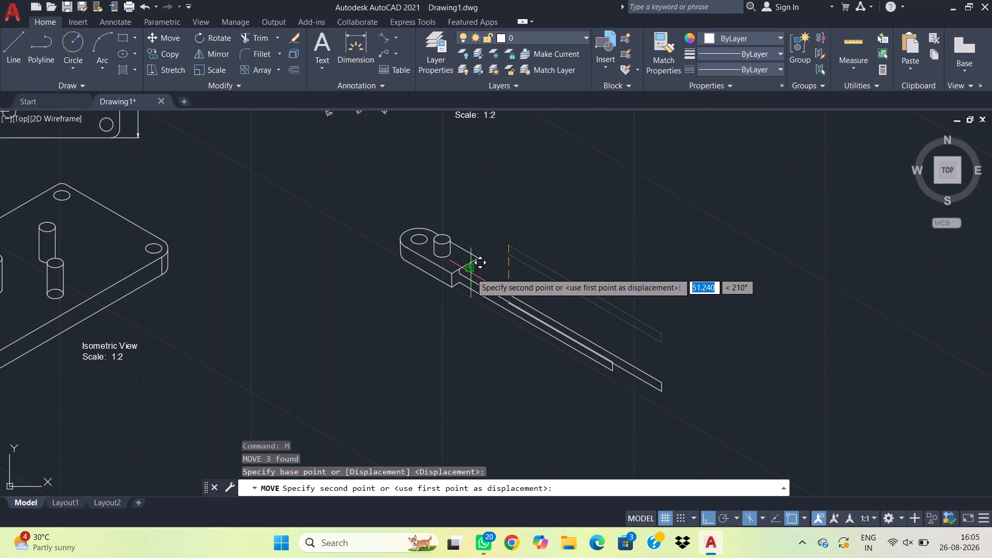
left_click(471, 273)
Examine the arm's isometric bar outlines and compare them with its front and top views.
scroll(532, 277, "down", 1)
scroll(542, 282, "up", 2)
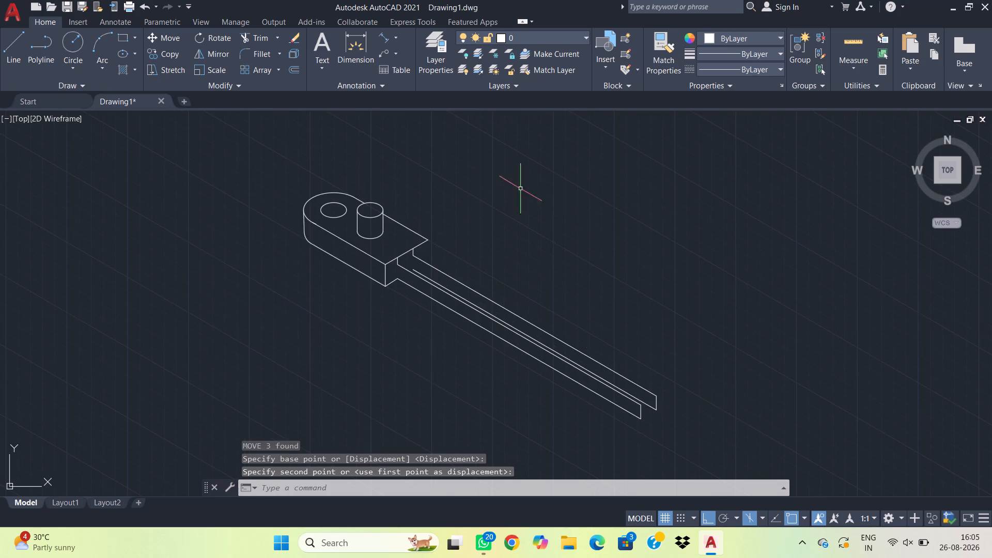
middle_click_drag(498, 193, 653, 223)
scroll(505, 197, "down", 2)
scroll(457, 278, "down", 1)
scroll(526, 252, "down", 1)
scroll(570, 327, "up", 1)
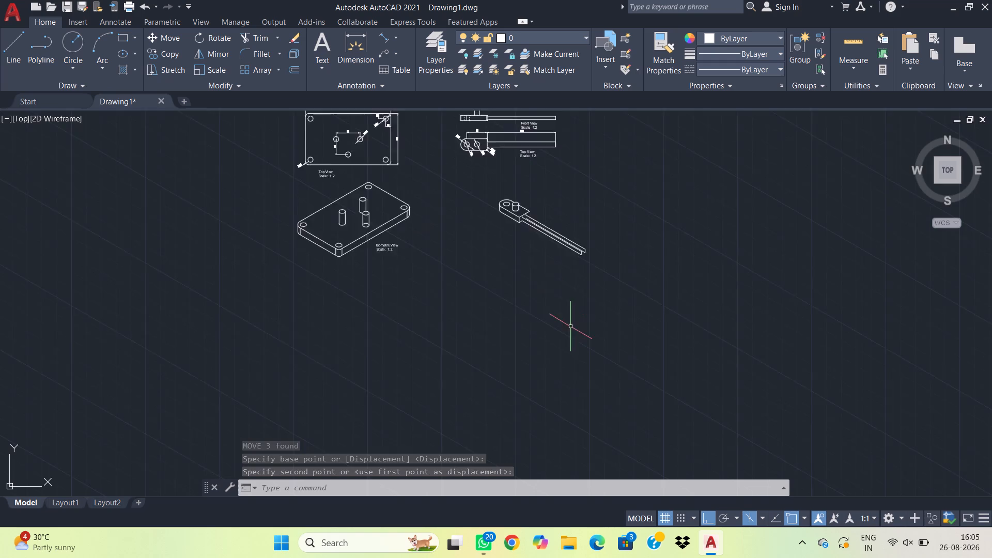
scroll(568, 323, "up", 1)
middle_click_drag(460, 209, 723, 477)
middle_click_drag(682, 389, 662, 322)
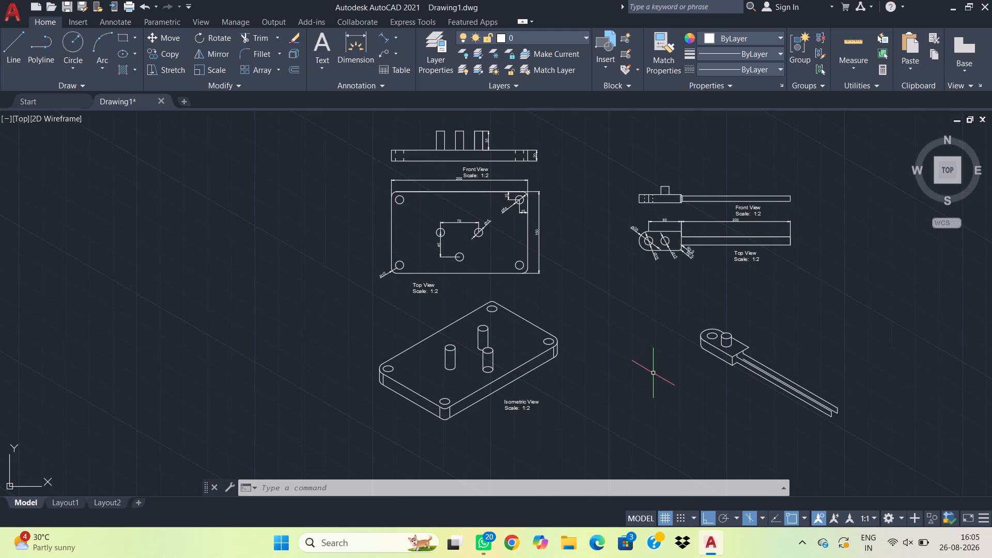
middle_click_drag(722, 410, 662, 383)
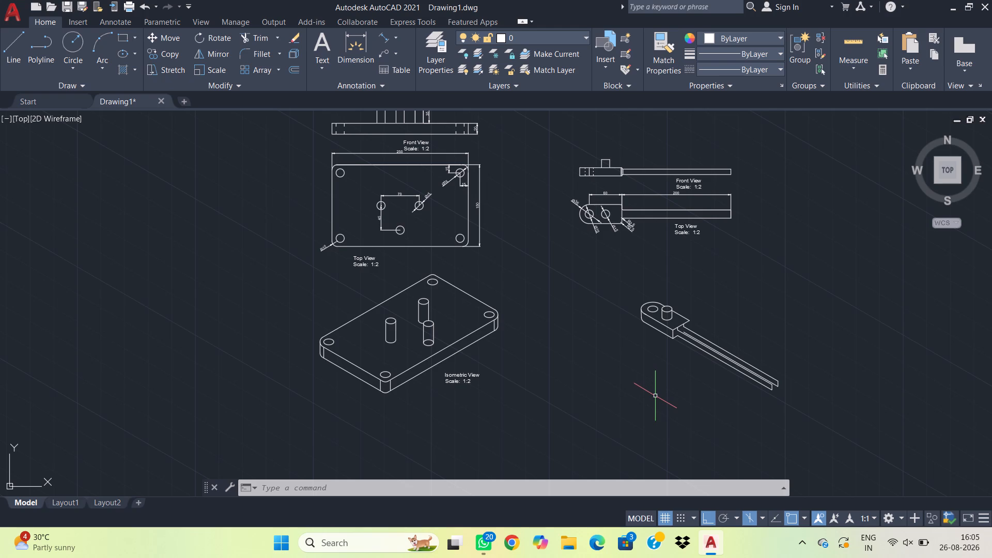
scroll(756, 311, "up", 2)
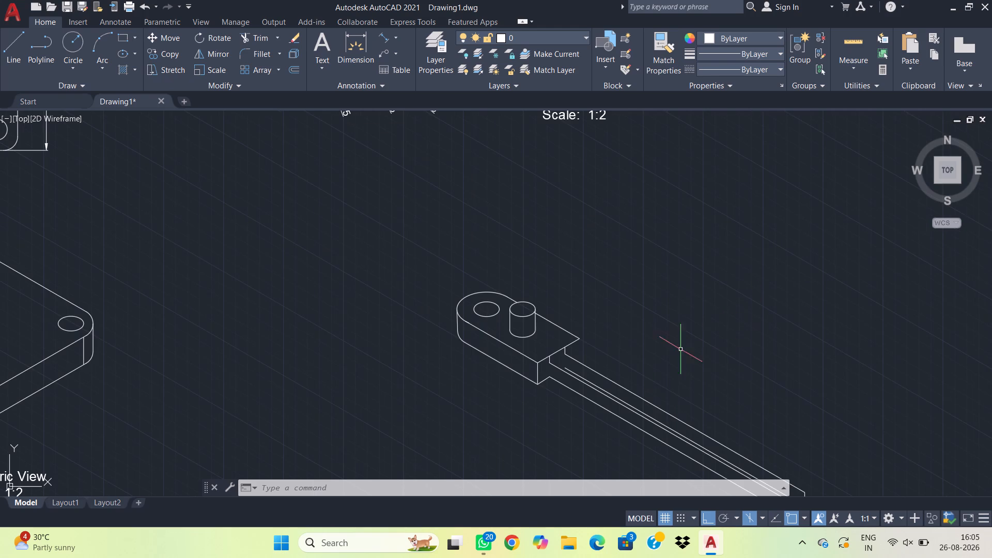
middle_click_drag(664, 369, 689, 303)
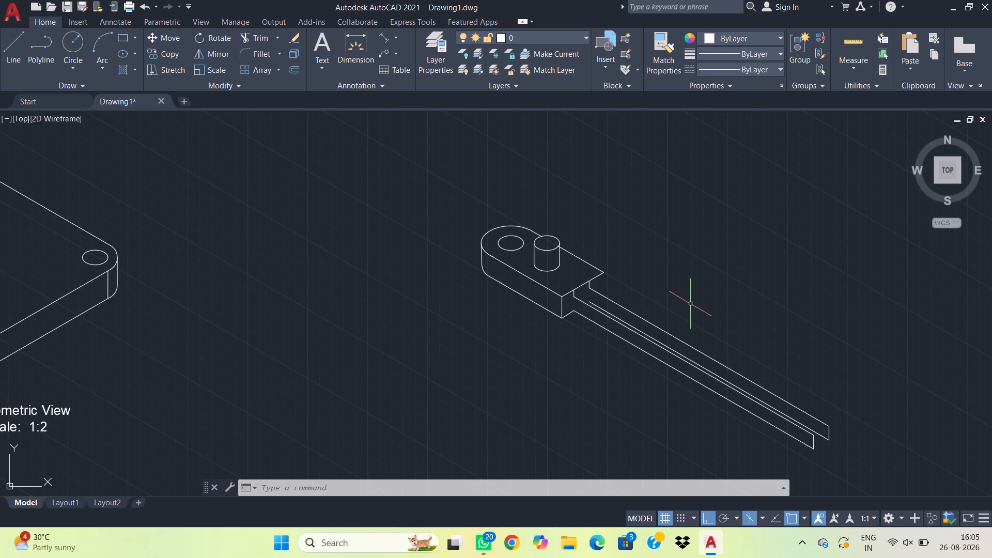
Delete the copied bar outline behind the front one: its two long edges and its short vertical end line.
key("F5")
key("F5")
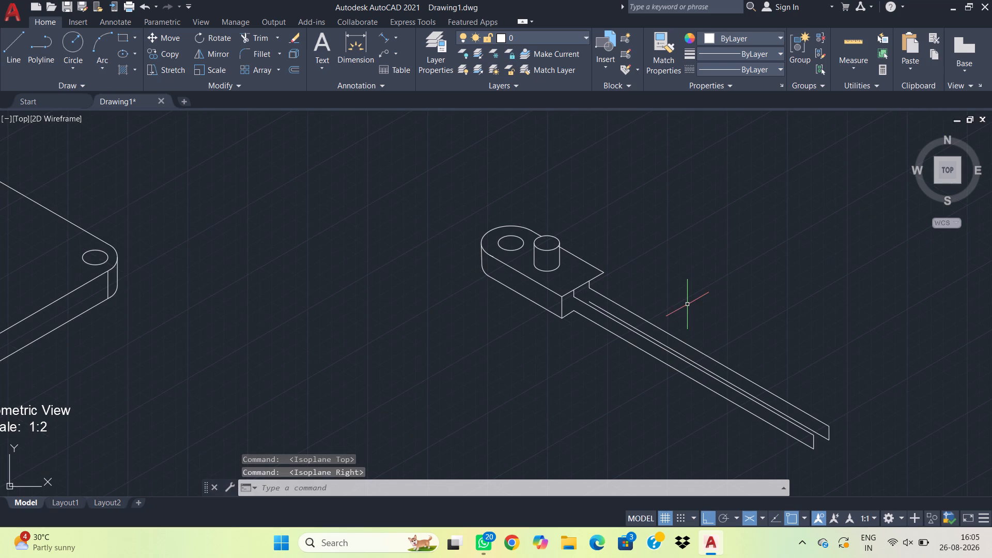
key("F5")
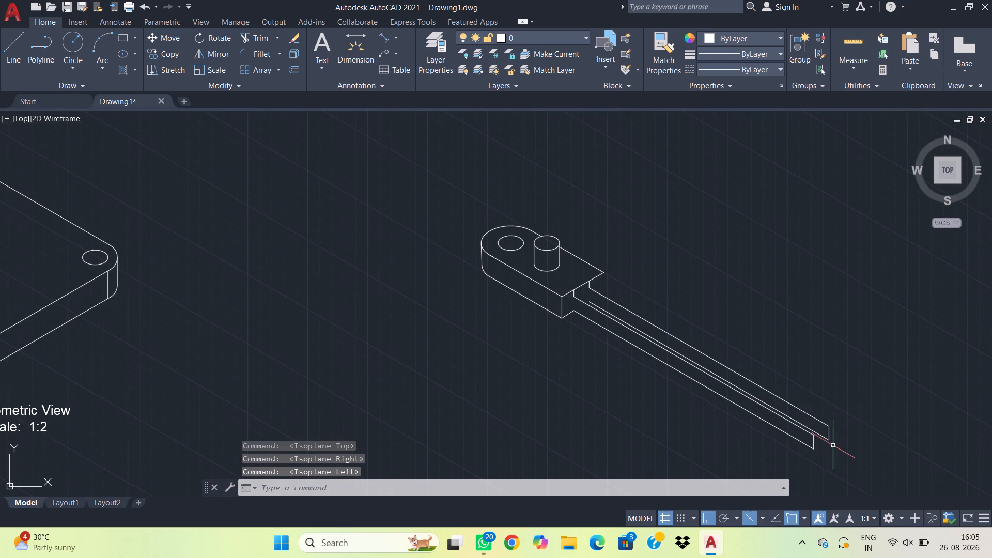
left_click(835, 446)
left_click(816, 407)
key("Delete")
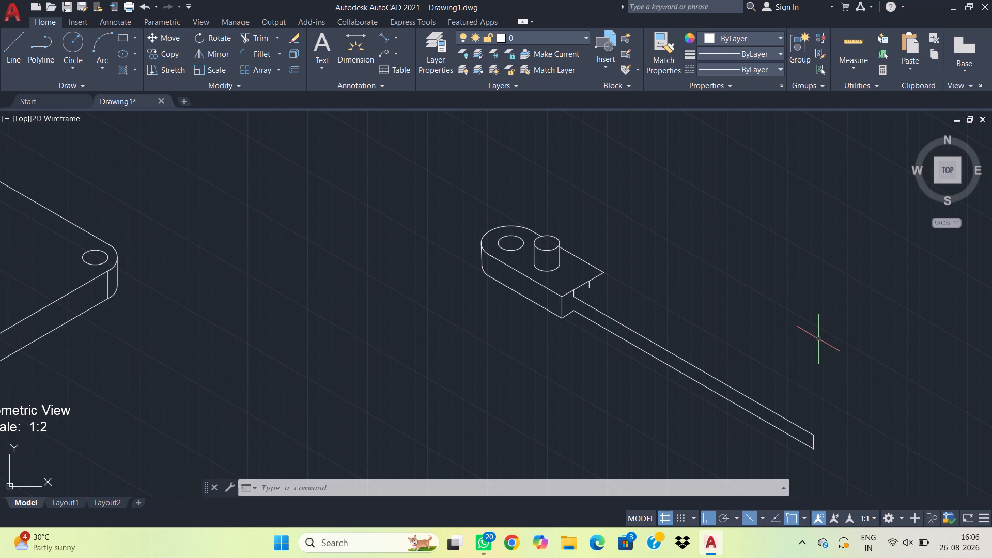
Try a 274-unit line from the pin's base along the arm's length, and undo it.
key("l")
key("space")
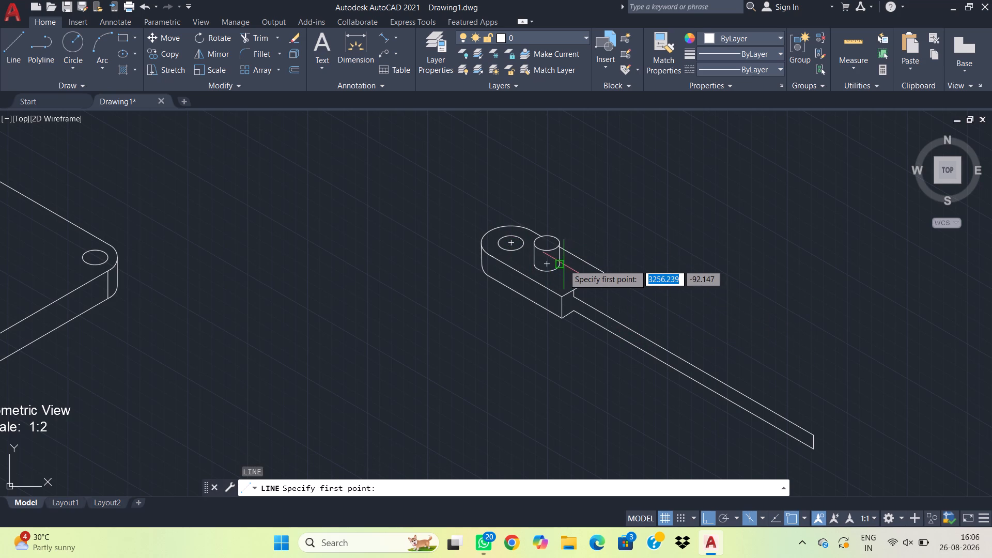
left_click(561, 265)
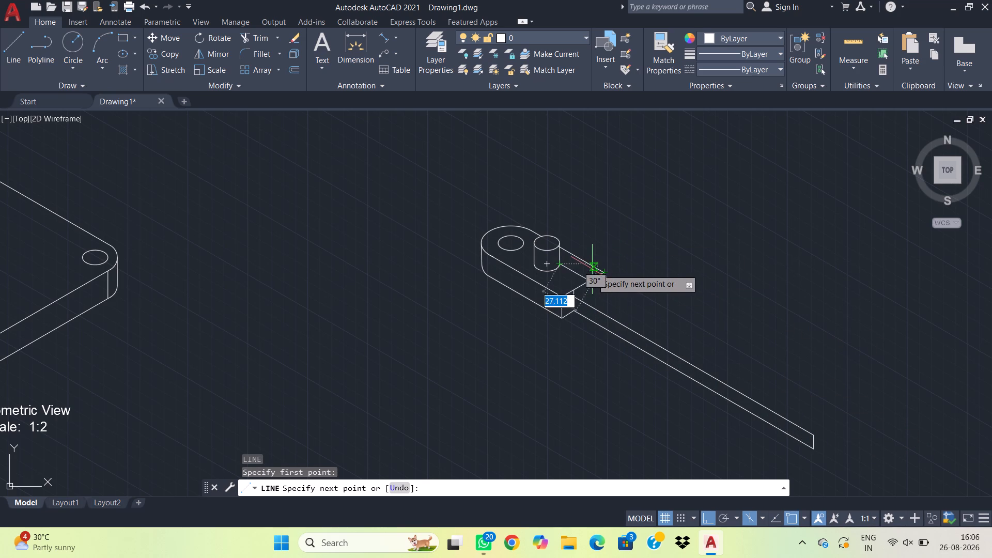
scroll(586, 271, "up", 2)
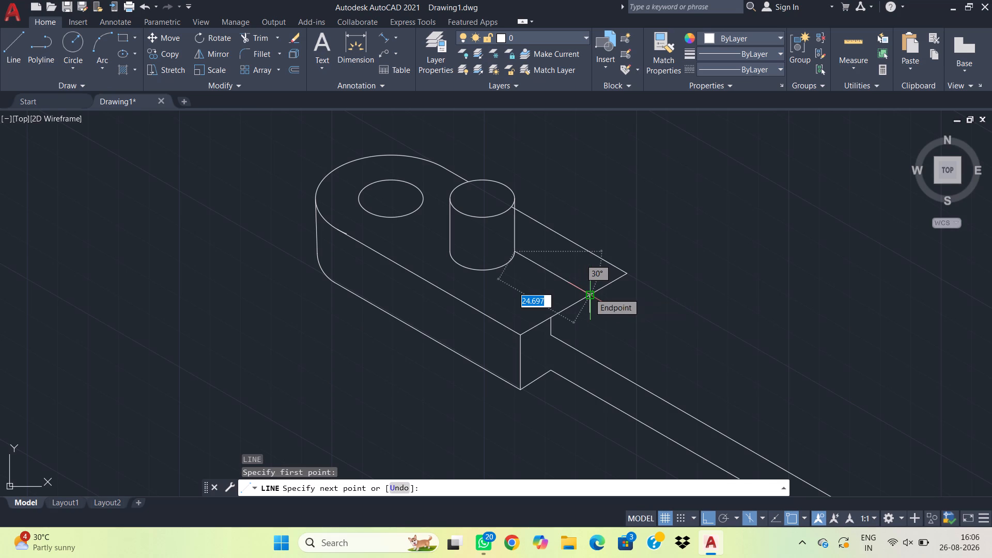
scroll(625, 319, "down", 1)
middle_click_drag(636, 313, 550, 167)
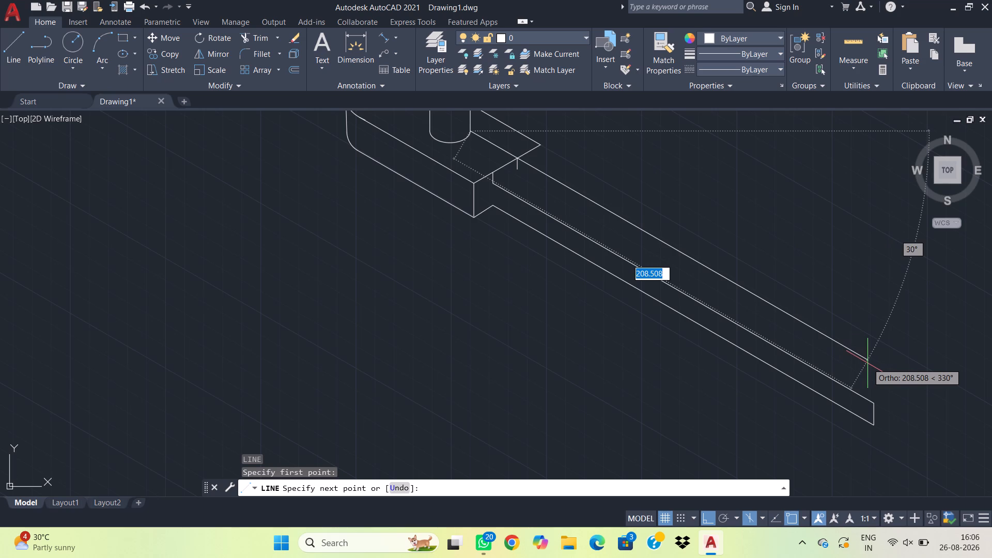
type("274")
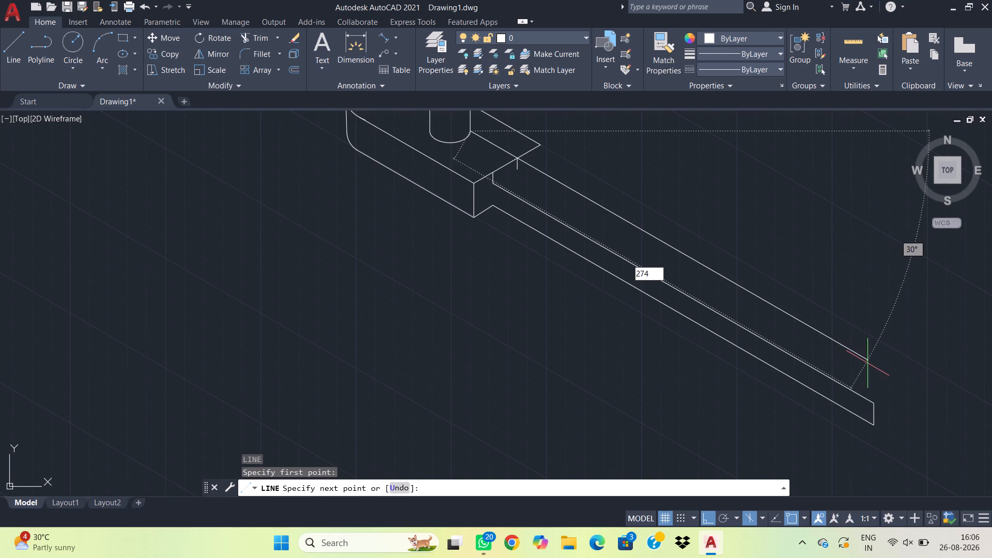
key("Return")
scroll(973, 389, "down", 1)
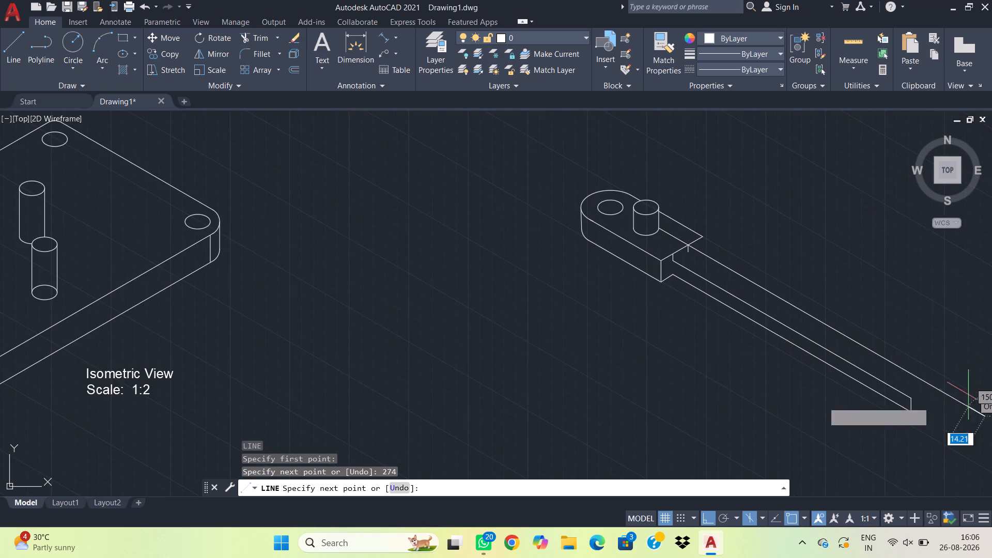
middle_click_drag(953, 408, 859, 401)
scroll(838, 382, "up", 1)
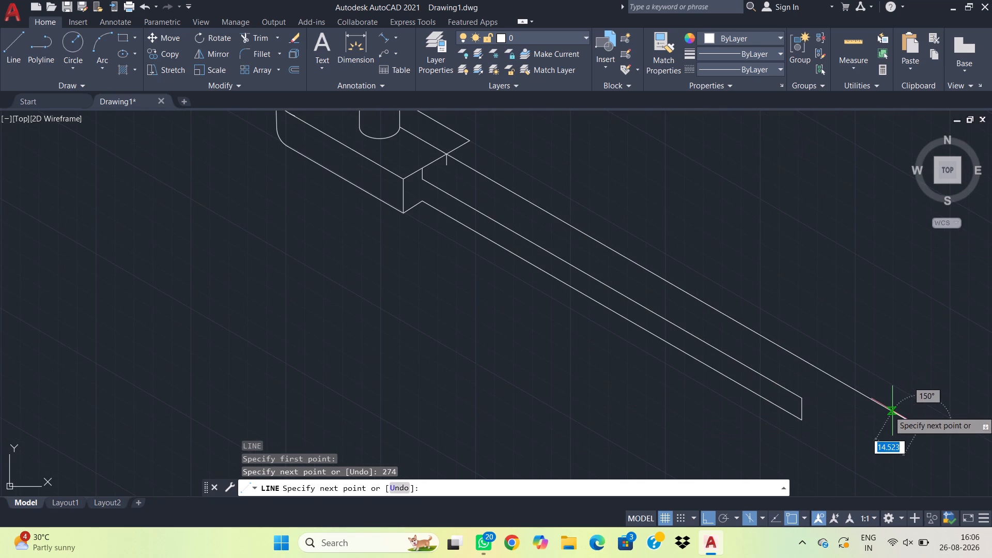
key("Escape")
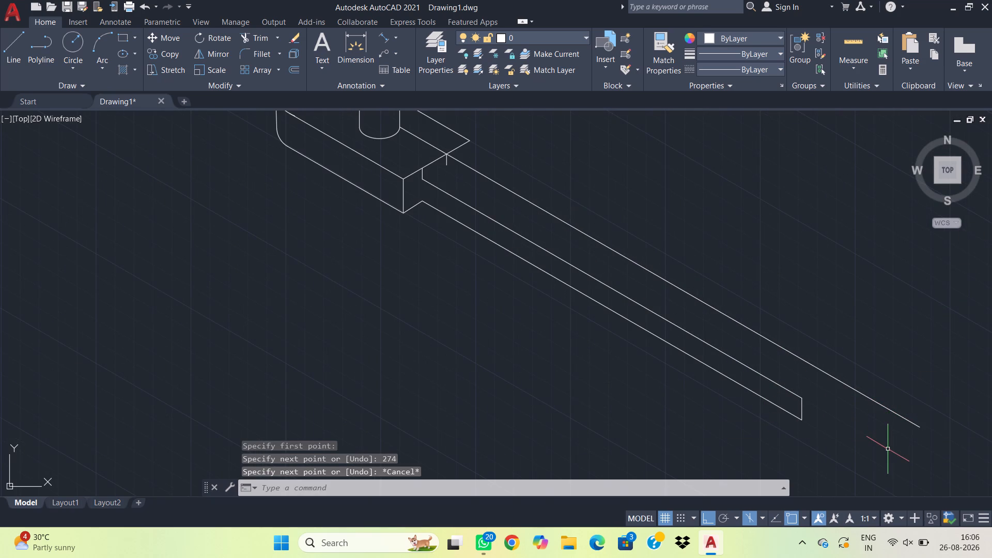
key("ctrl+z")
Draw a 200-unit line along the bar's direction from the 5-unit line's upper end, followed by a 15-unit end edge in the top isoplane.
scroll(772, 383, "up", 1)
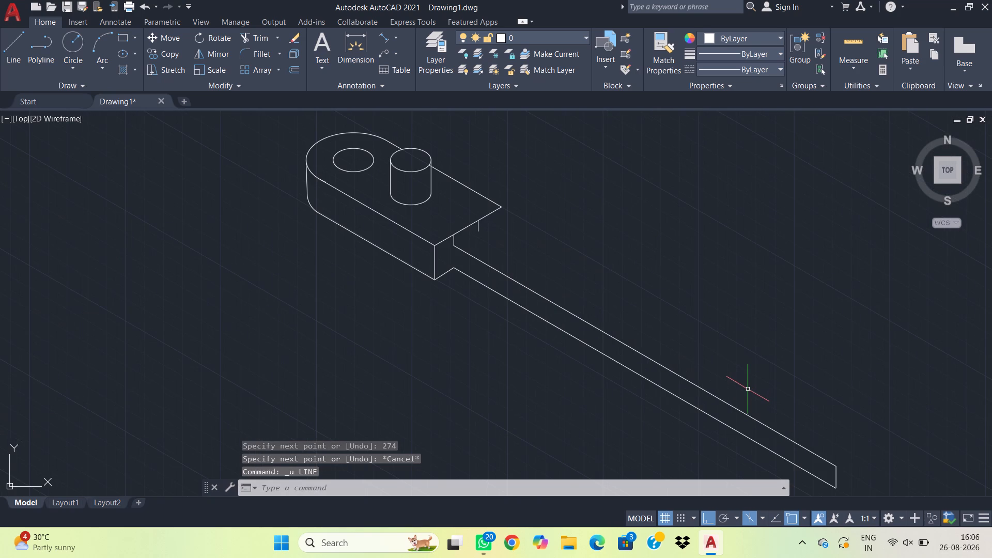
key("l")
key("space")
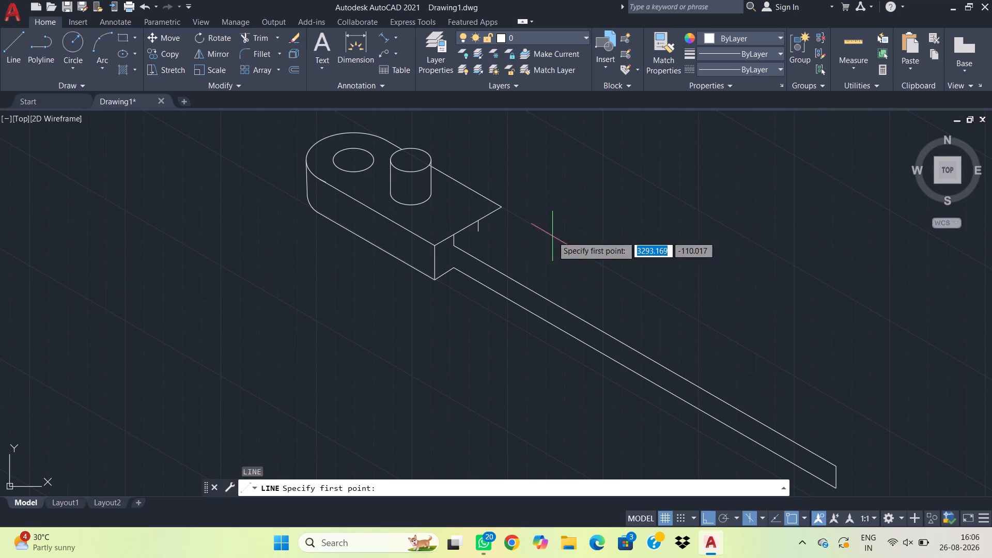
left_click(476, 222)
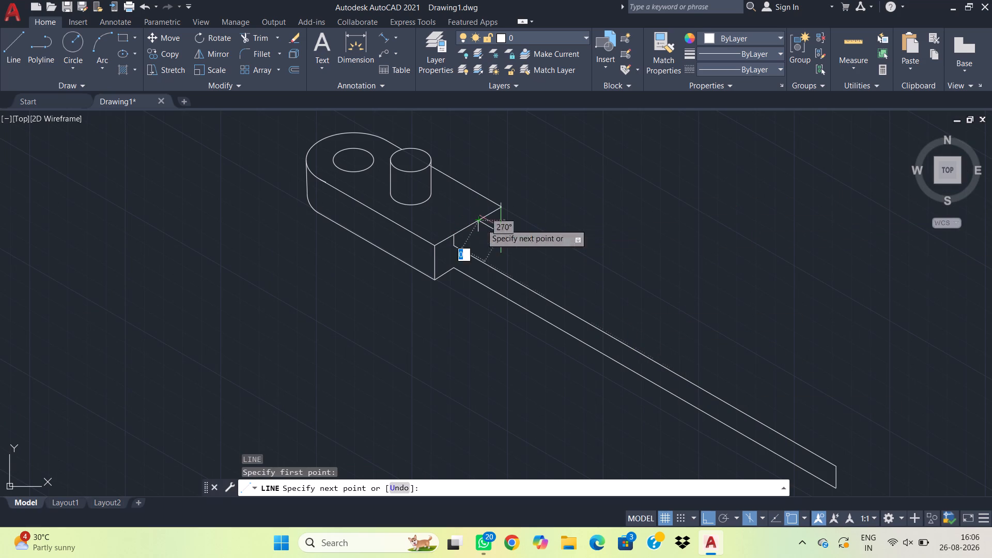
type("200")
key("Return")
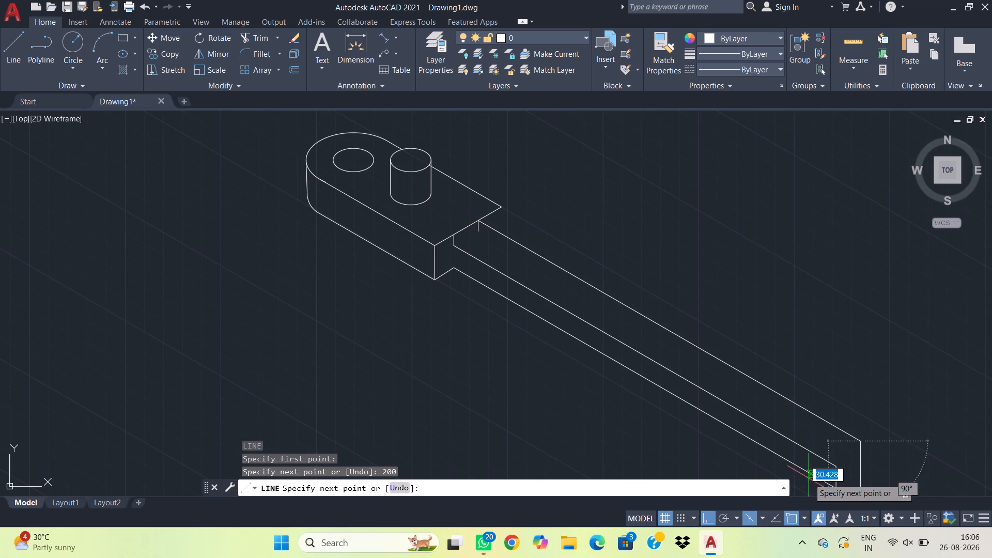
middle_click_drag(809, 478, 832, 337)
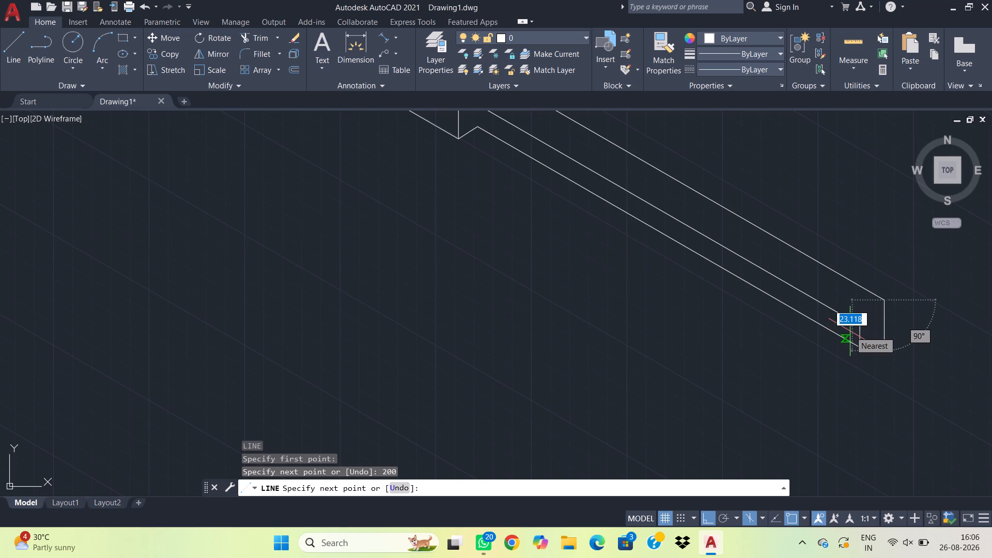
key("F5")
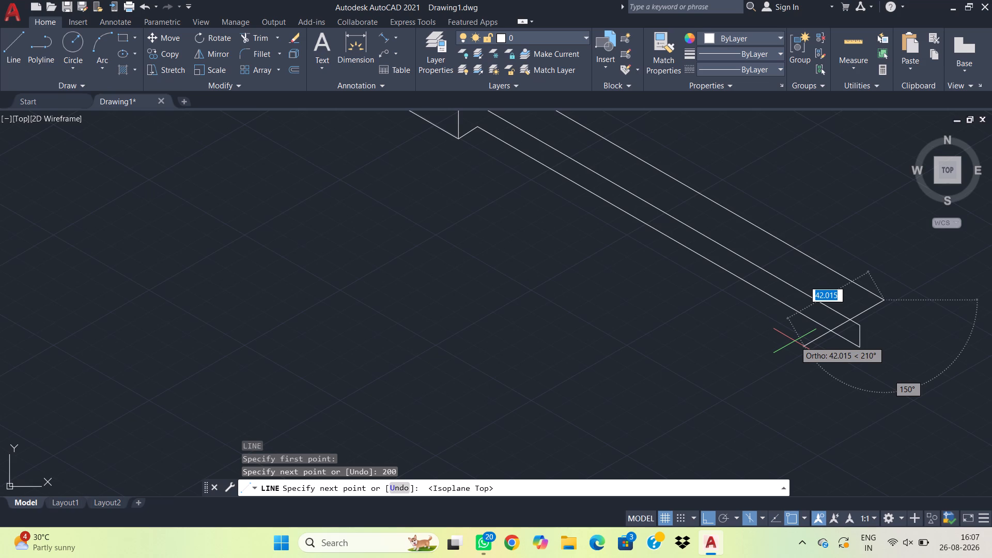
type("15")
key("Return")
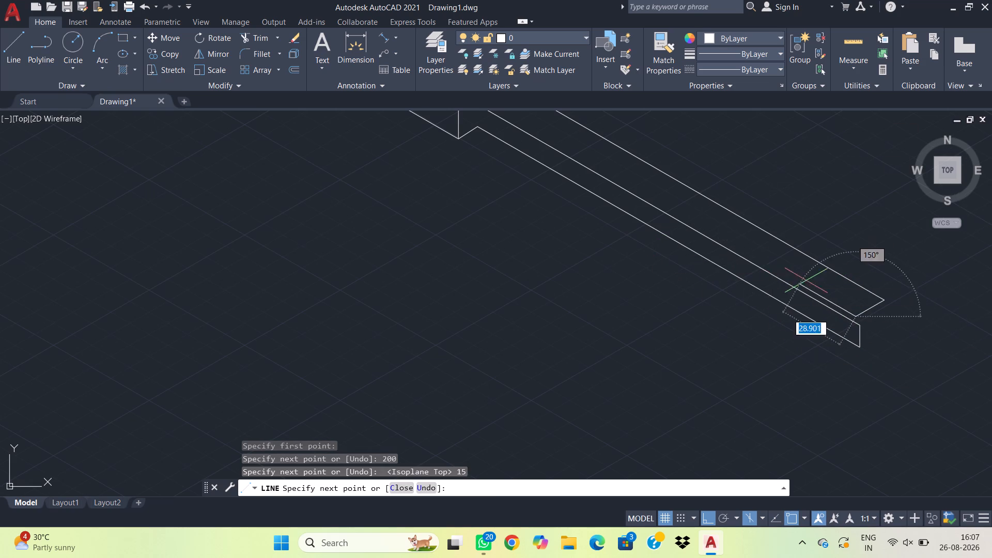
middle_click_drag(709, 249, 991, 489)
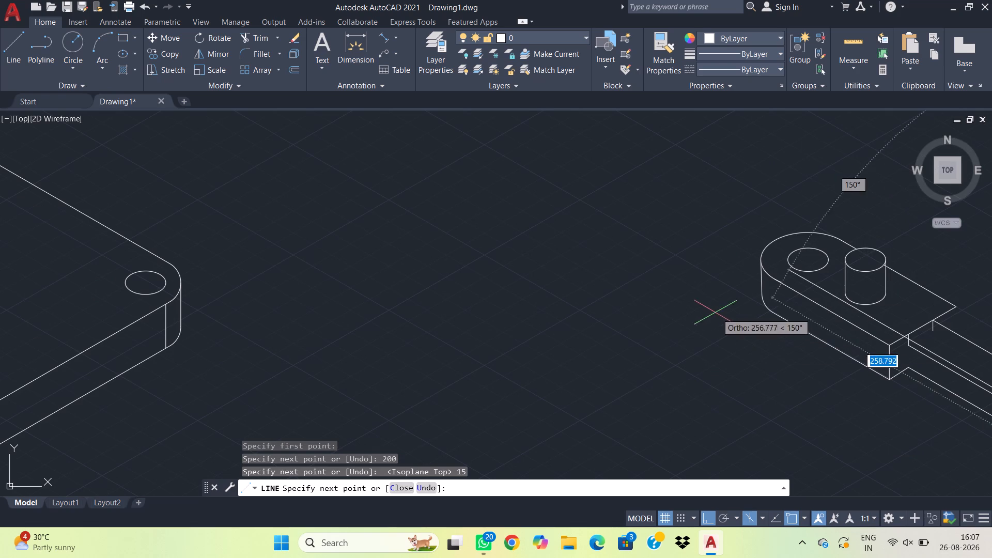
key("Escape")
Measure the bar's width at its free end in the top view.
scroll(610, 194, "down", 2)
middle_click_drag(626, 163, 487, 297)
scroll(586, 209, "down", 1)
scroll(531, 246, "up", 2)
middle_click_drag(723, 261, 703, 295)
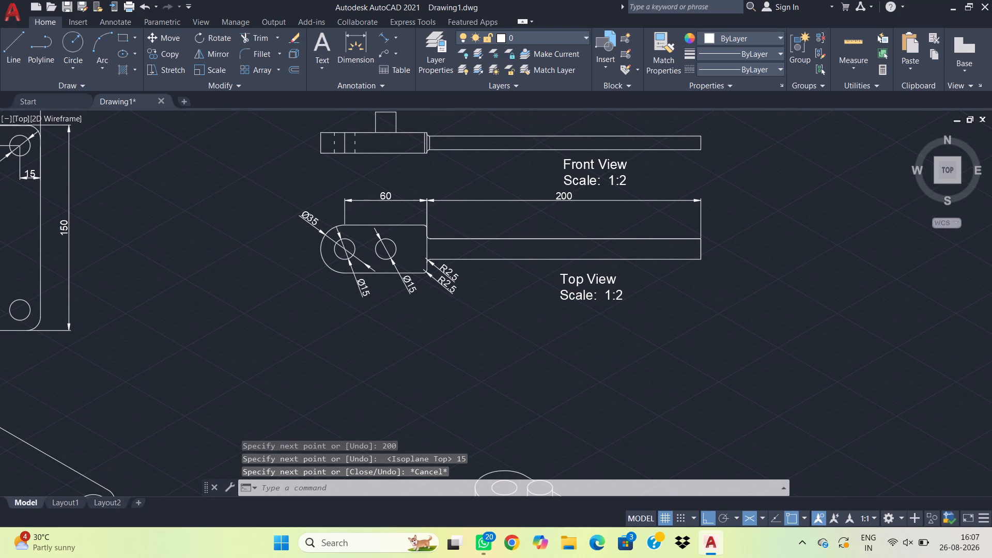
key("d")
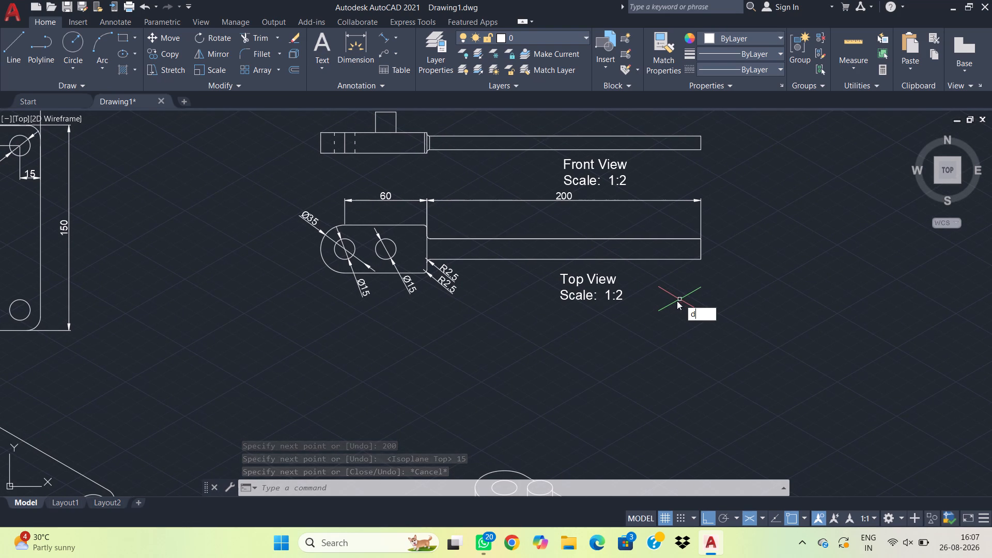
key("i")
key("m")
key("space")
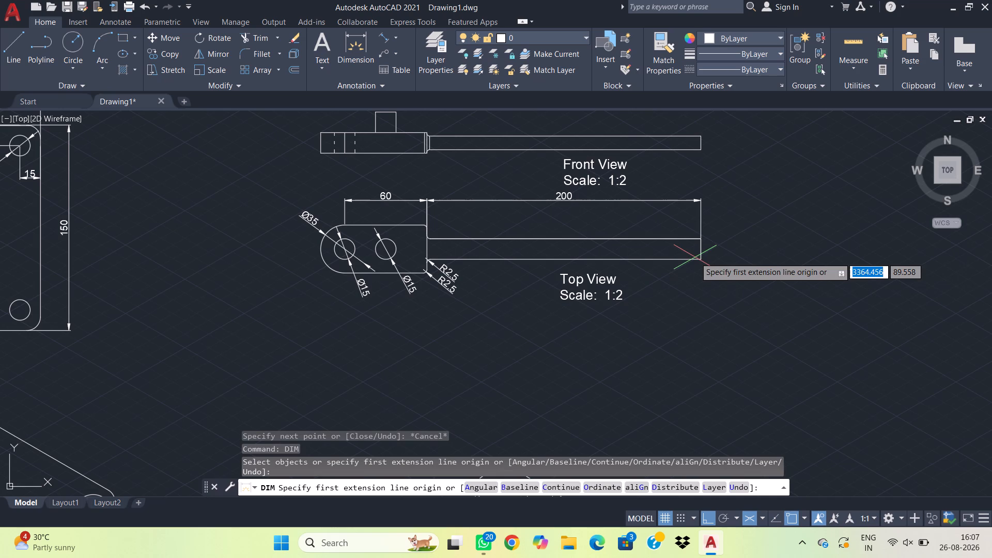
left_click(698, 257)
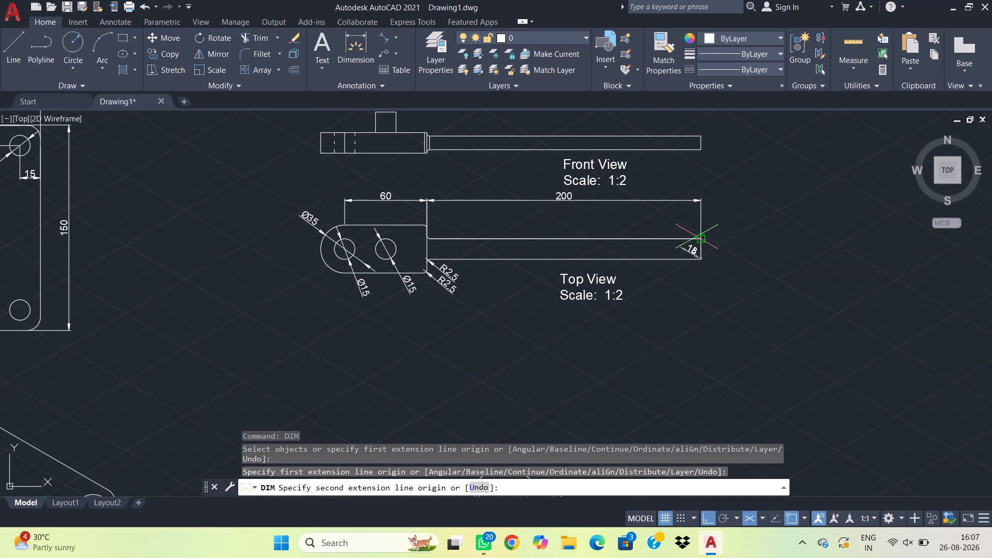
left_click(696, 237)
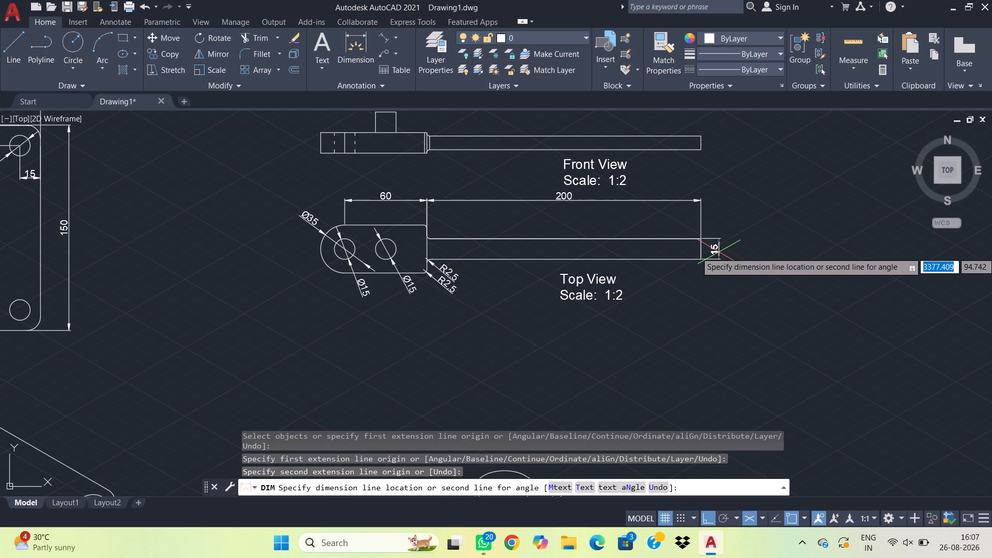
key("Escape")
Draw a line from the hole's edge on the arm's top face to the free end of the 15-unit bar end edge.
middle_click_drag(712, 307, 665, 73)
middle_click_drag(684, 346, 654, 301)
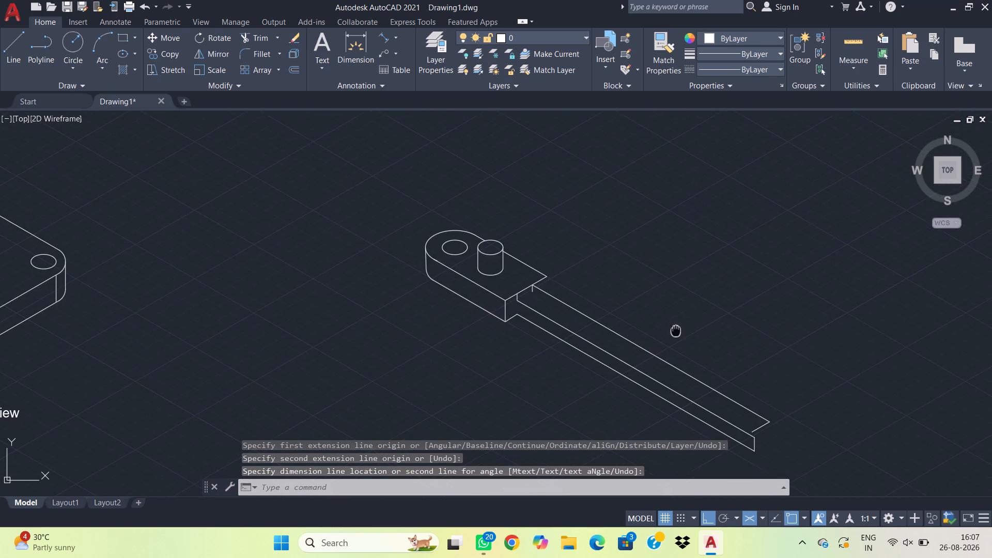
middle_click_drag(654, 301, 598, 241)
key("l")
key("space")
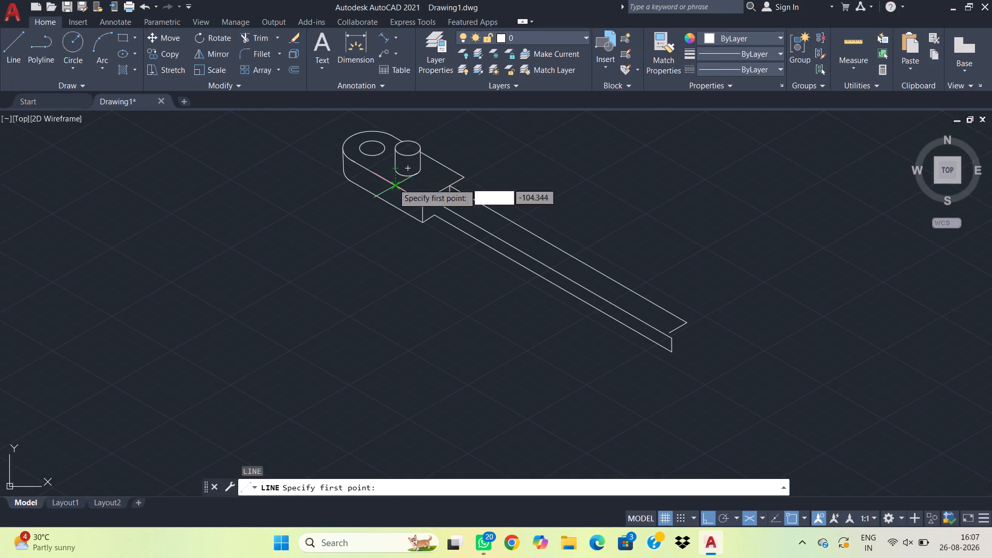
scroll(394, 186, "up", 1)
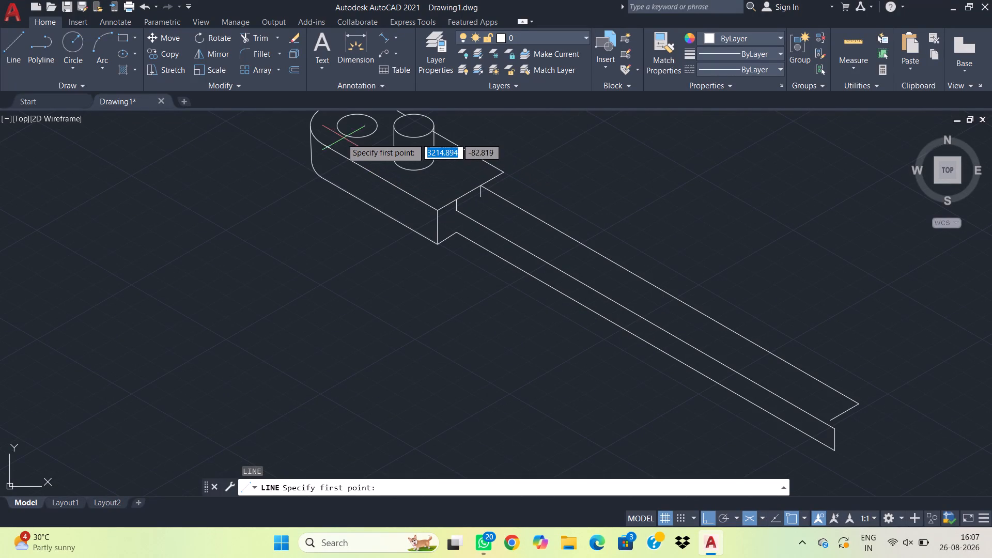
left_click(339, 134)
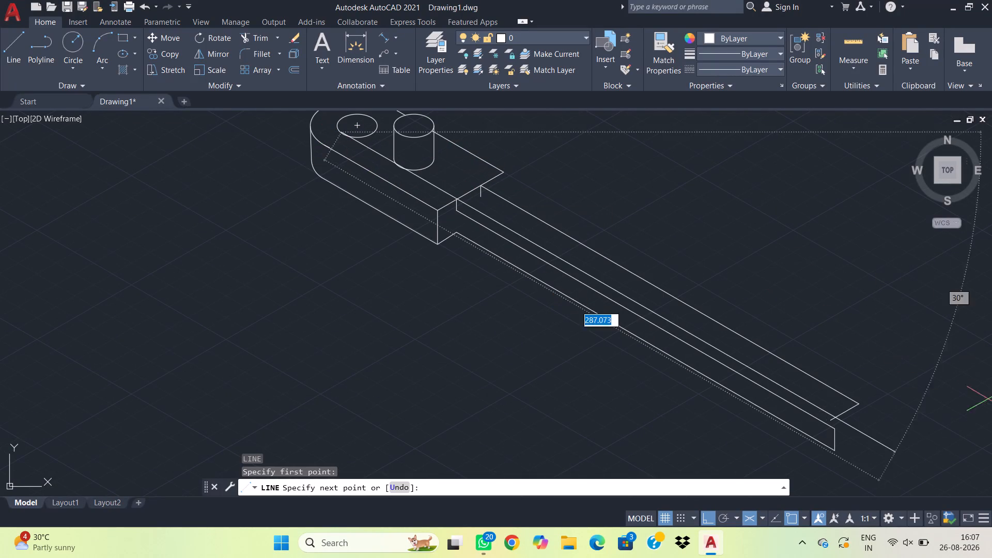
left_click(830, 417)
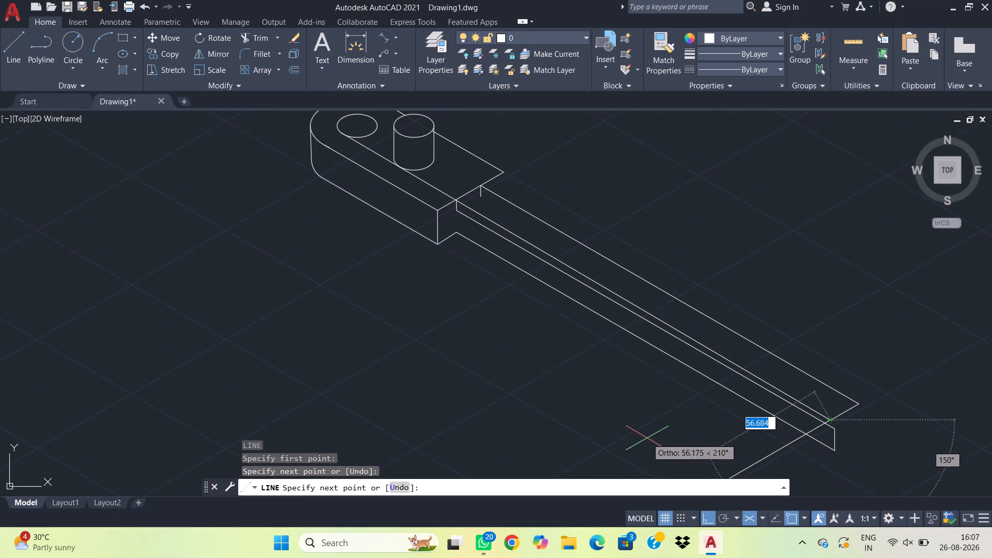
key("Escape")
Delete the old front bar outline: its two long edges and its short vertical end line.
left_click_drag(839, 456, 834, 449)
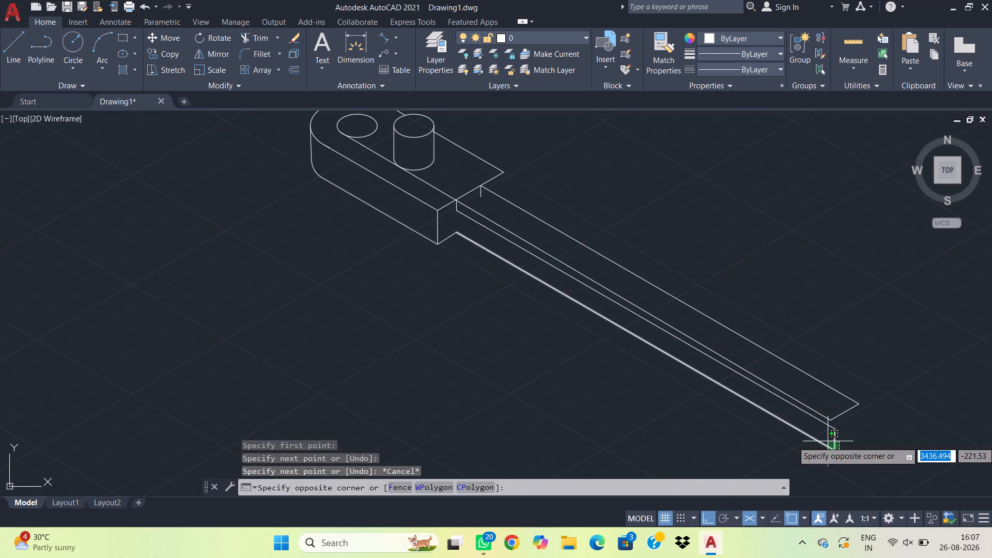
left_click(828, 441)
key("Delete")
left_click(824, 445)
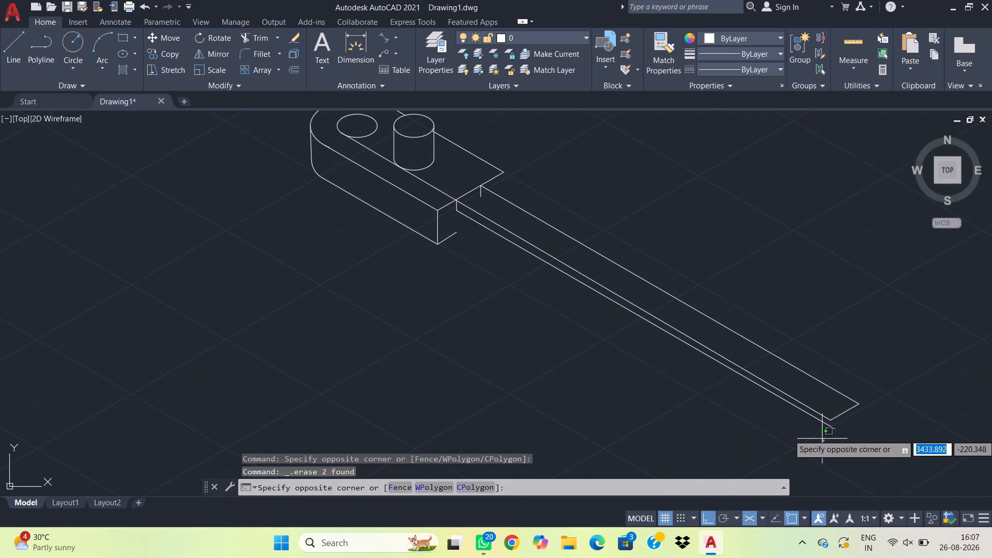
left_click(822, 421)
key("Delete")
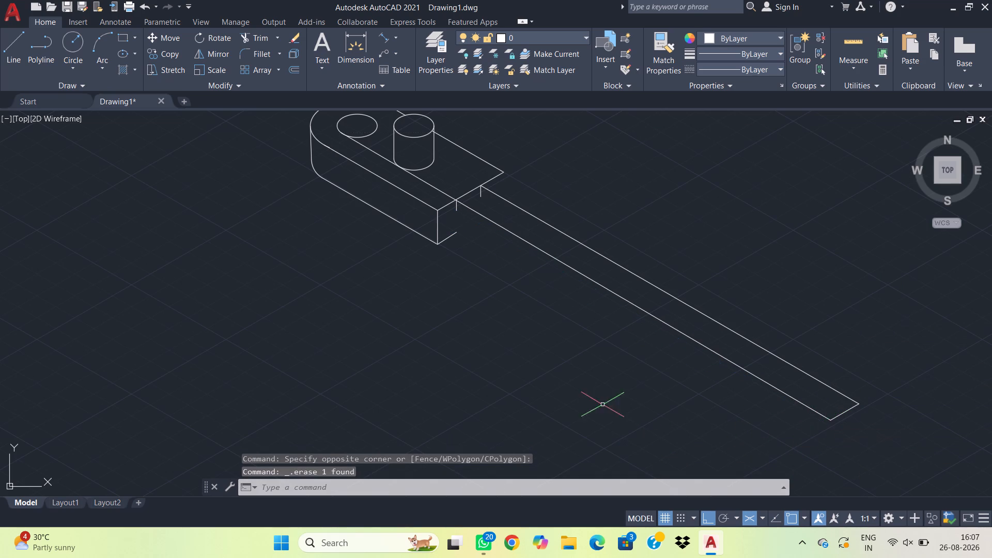
middle_click_drag(573, 349, 572, 357)
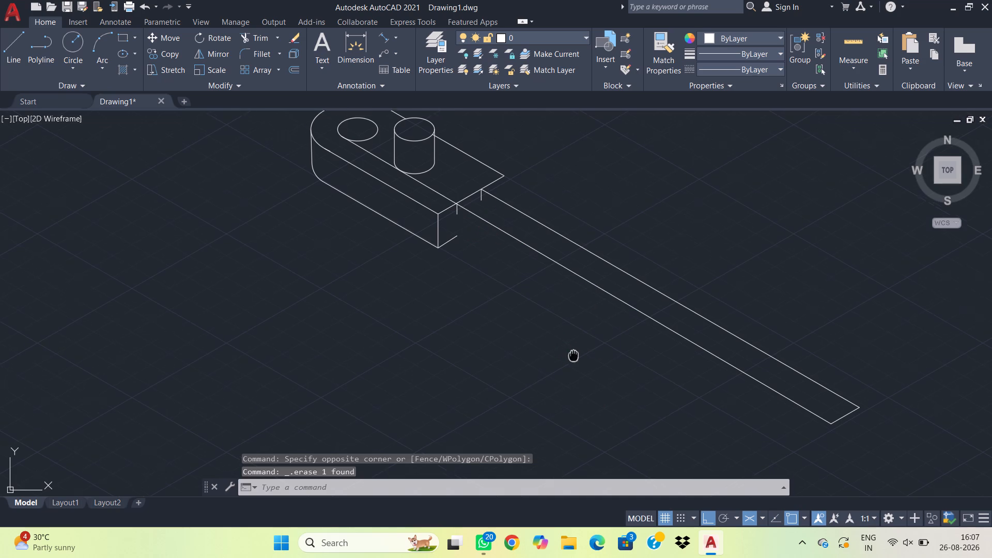
middle_click_drag(572, 357, 572, 358)
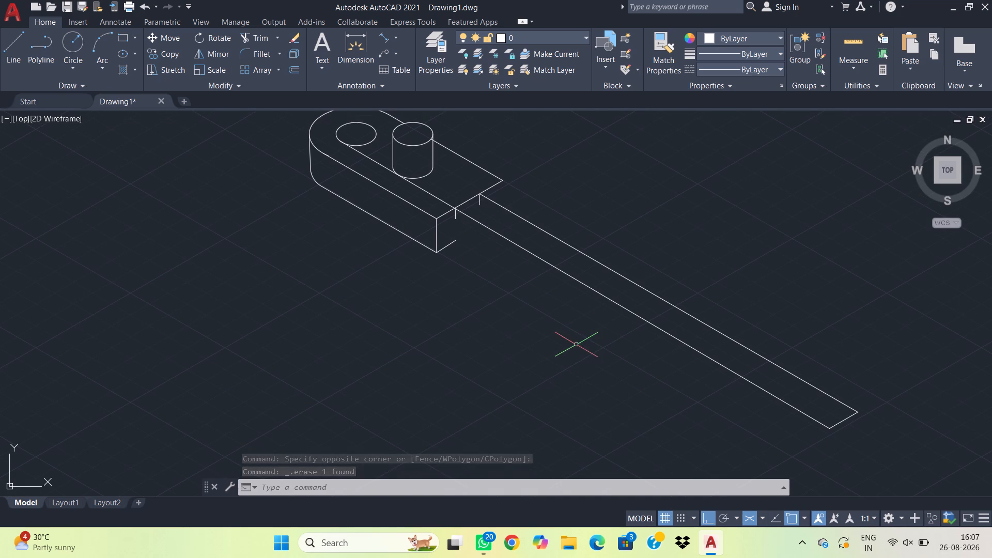
Draw a 15-unit vertical edge down from the front corner of the bar's free end, using the right isoplane.
middle_click_drag(576, 345, 665, 323)
middle_click_drag(598, 298, 599, 300)
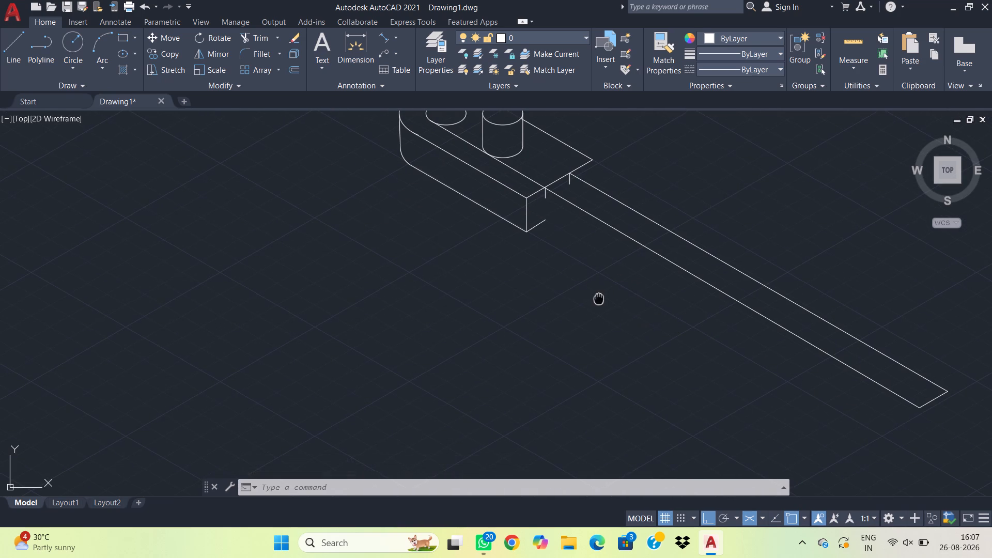
middle_click_drag(599, 300, 580, 322)
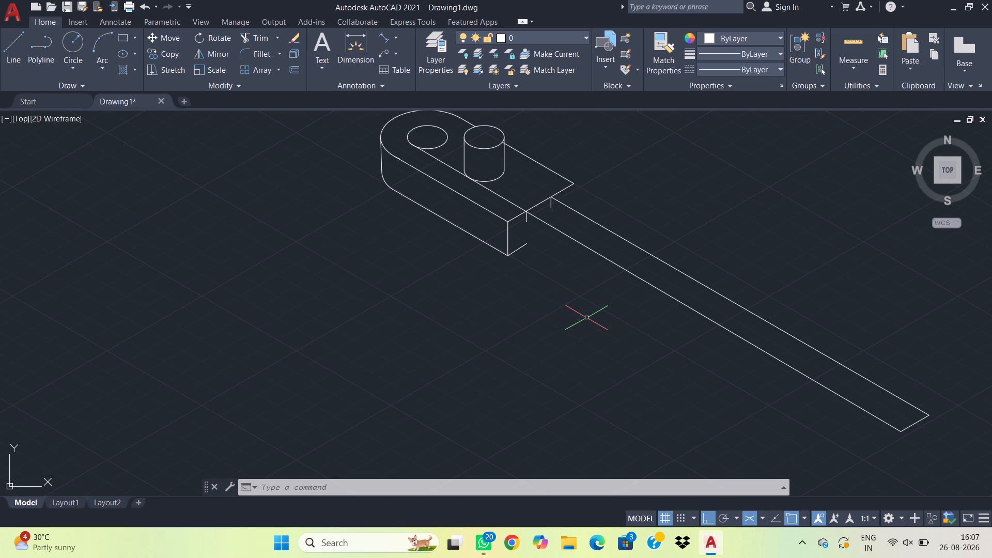
middle_click_drag(725, 389, 667, 299)
type("l")
key("space")
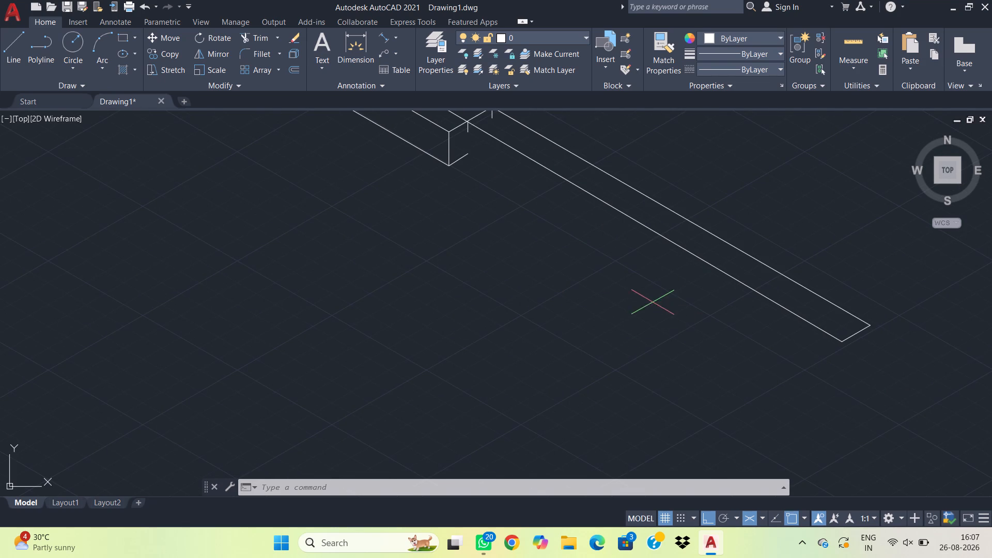
left_click(843, 343)
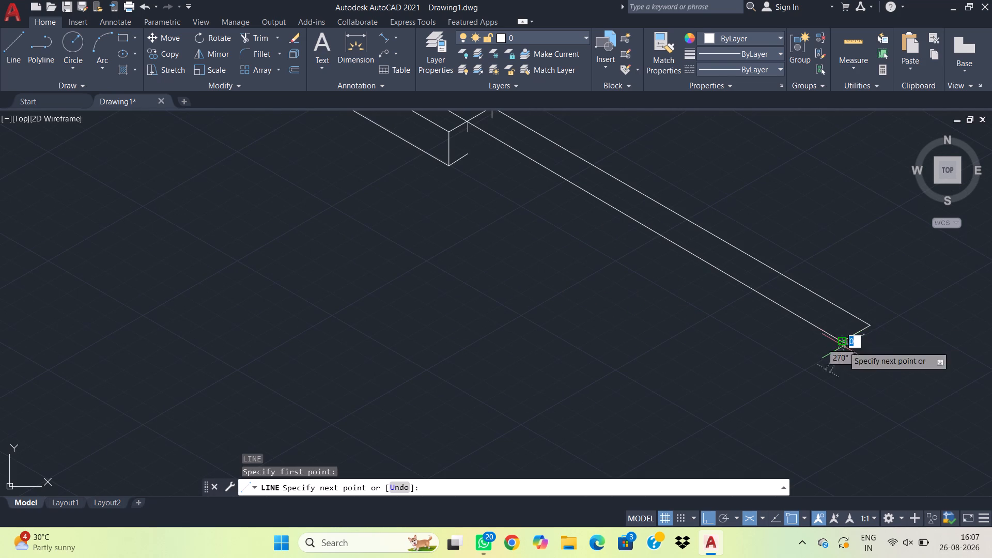
key("F5")
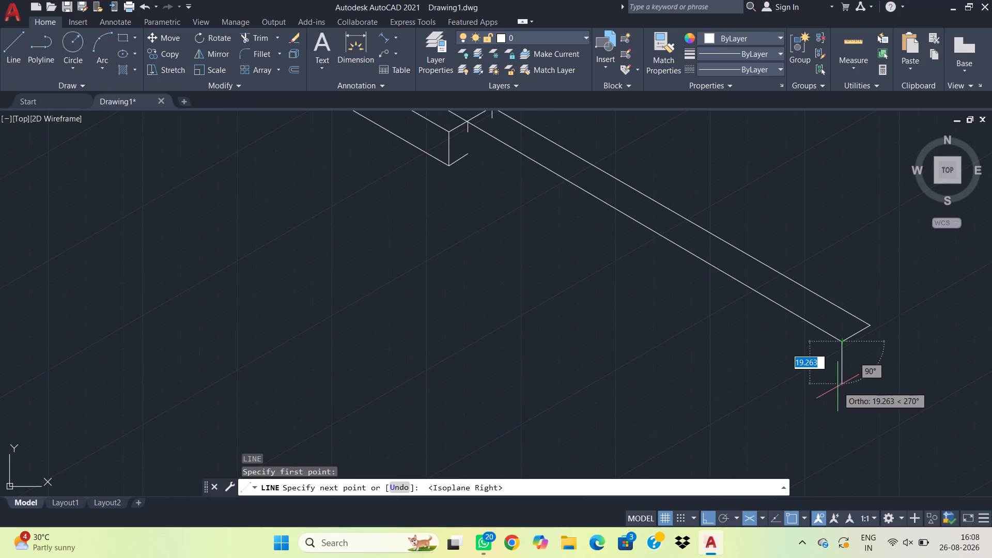
type("15")
key("Return")
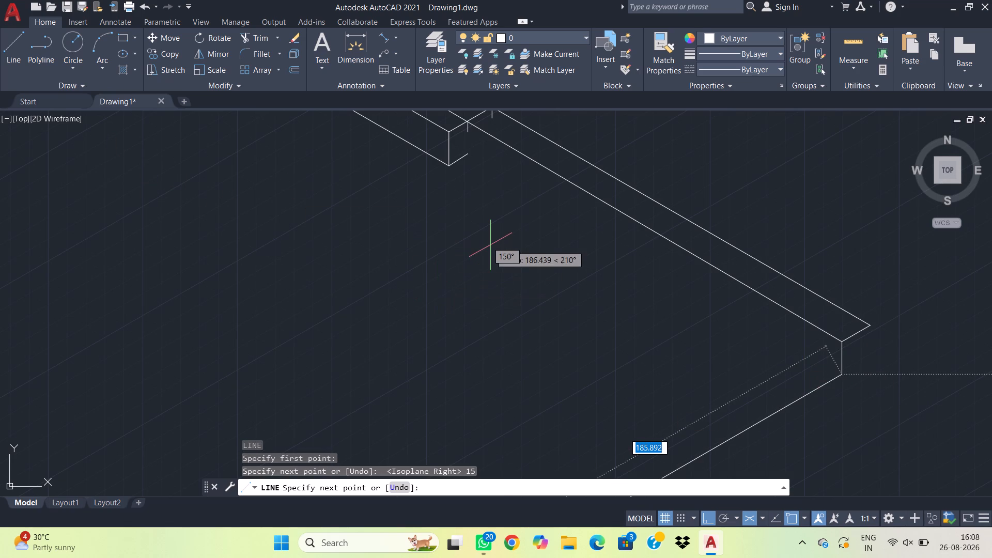
Continue in the left isoplane with the bar's lower long edge, running parallel to the top edges and ending past the arm's square end.
key("F5")
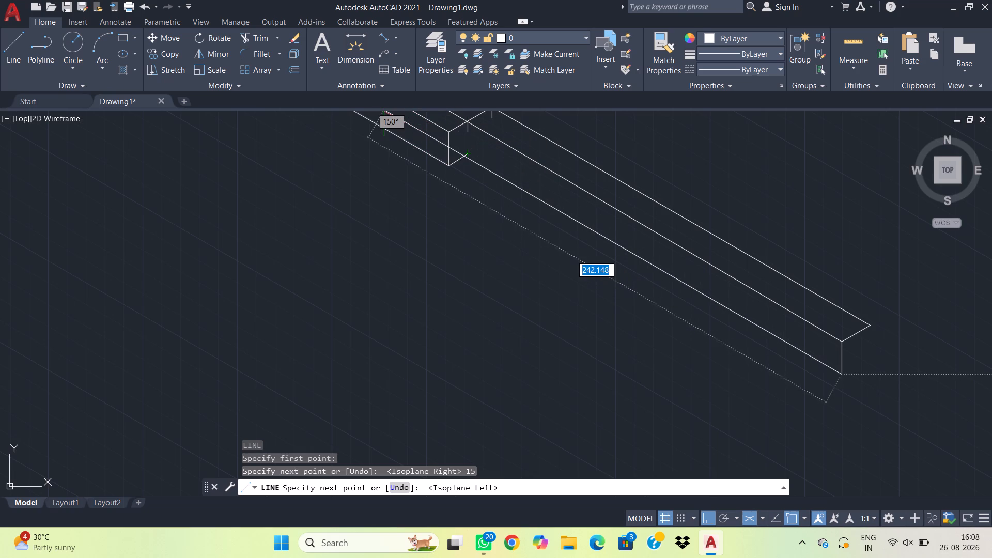
middle_click_drag(375, 110, 415, 154)
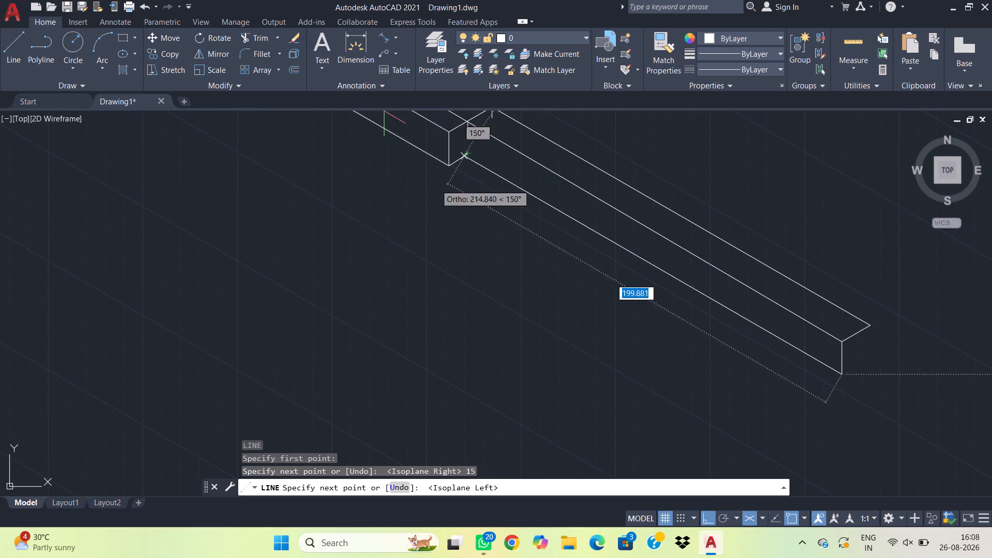
middle_click_drag(404, 145, 445, 265)
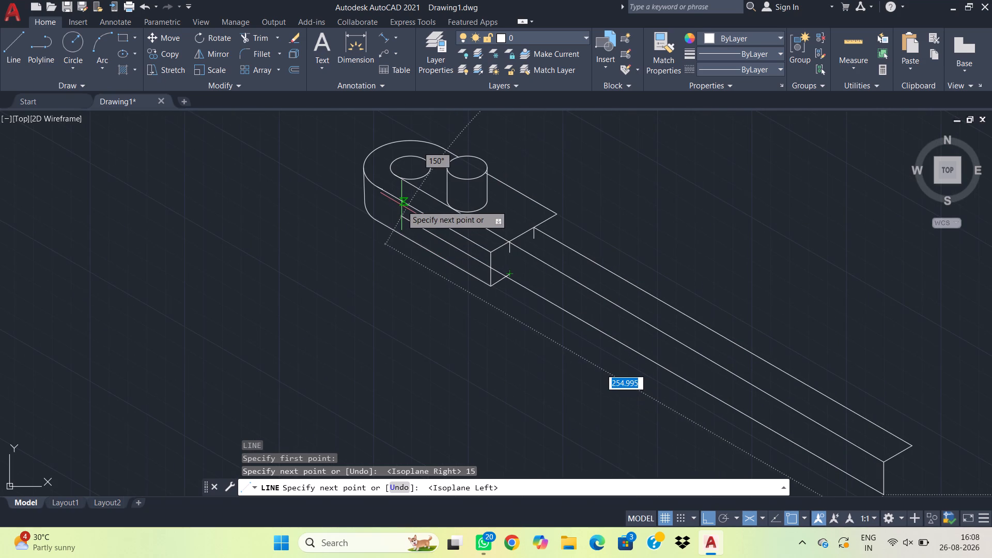
left_click(401, 205)
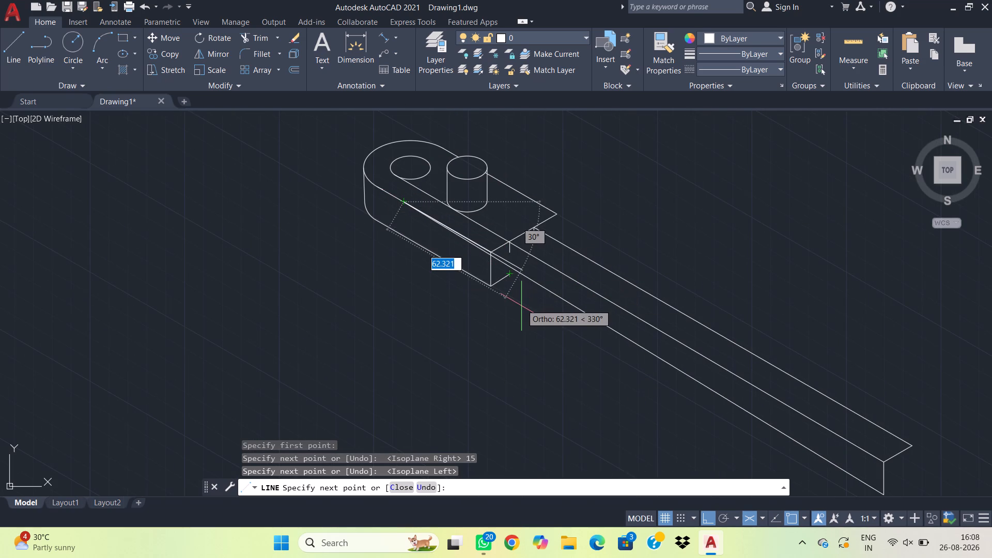
key("ctrl+z")
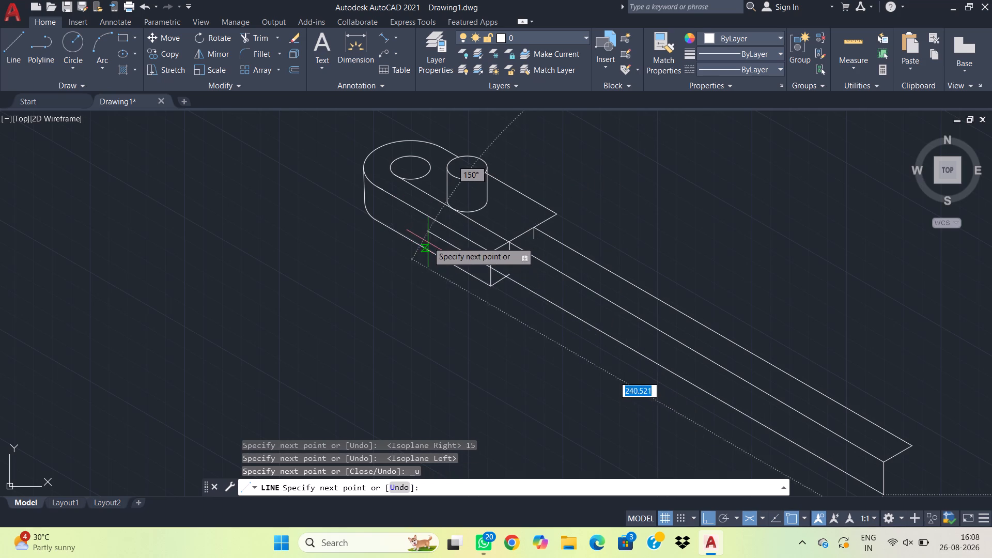
left_click(422, 229)
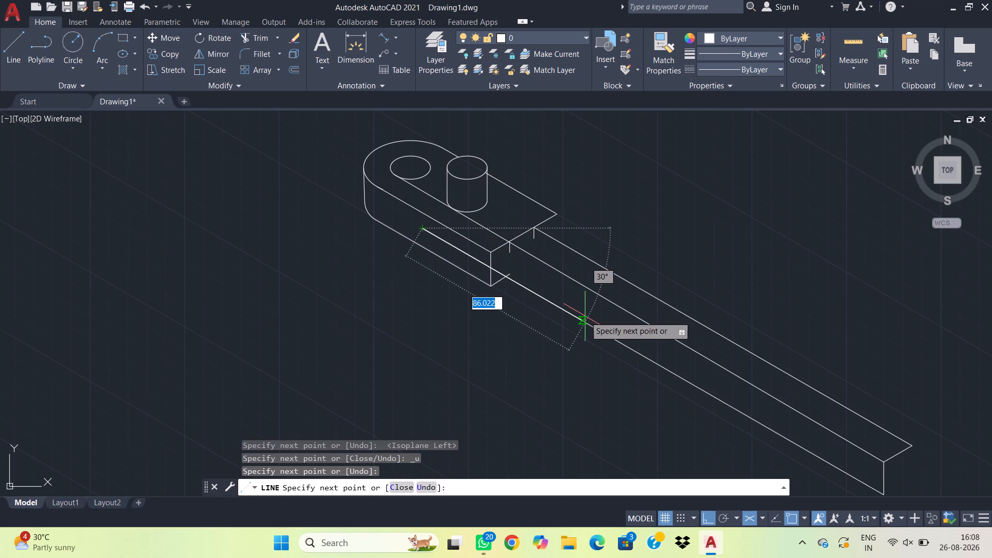
key("Escape")
Trim the bar's front top edge where it crosses the arm's top face, and its lower edge where it crosses the arm's front face.
middle_click_drag(602, 379, 574, 289)
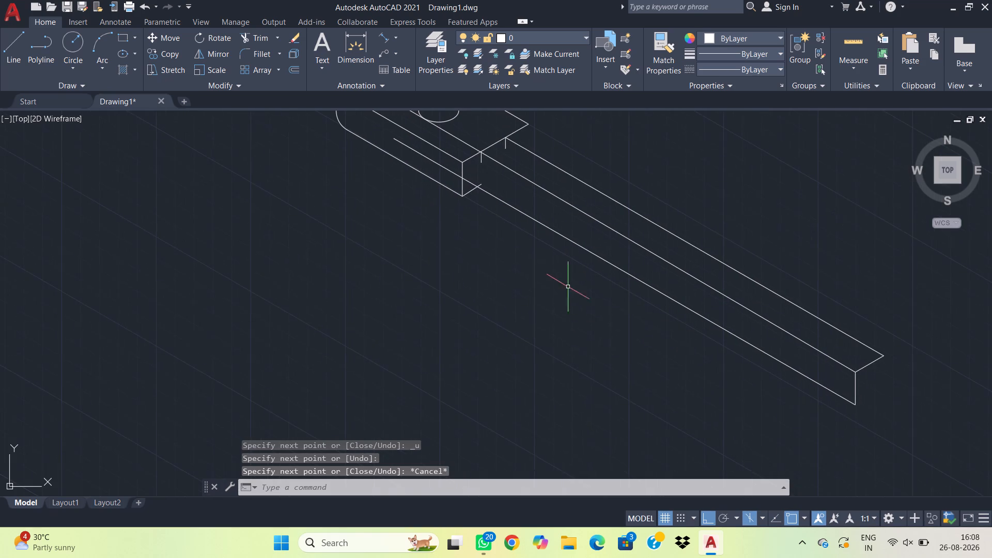
type("tr")
key("space")
middle_click_drag(491, 239, 590, 318)
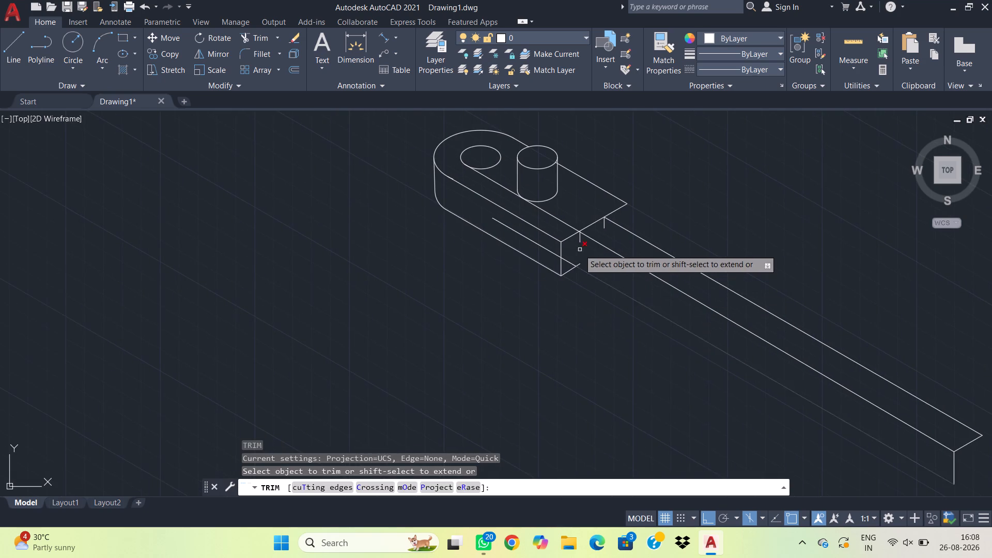
middle_click_drag(566, 244, 588, 261)
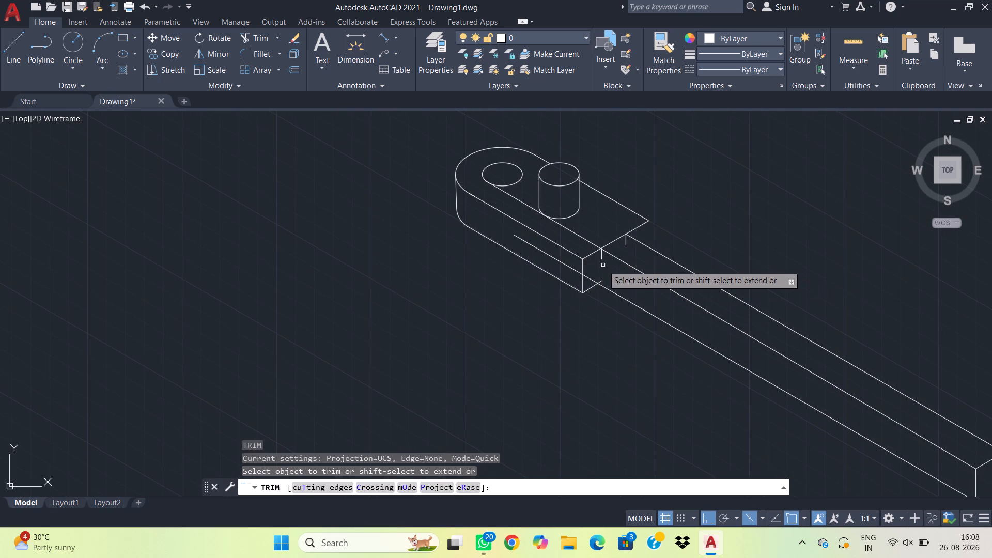
left_click_drag(587, 225, 581, 237)
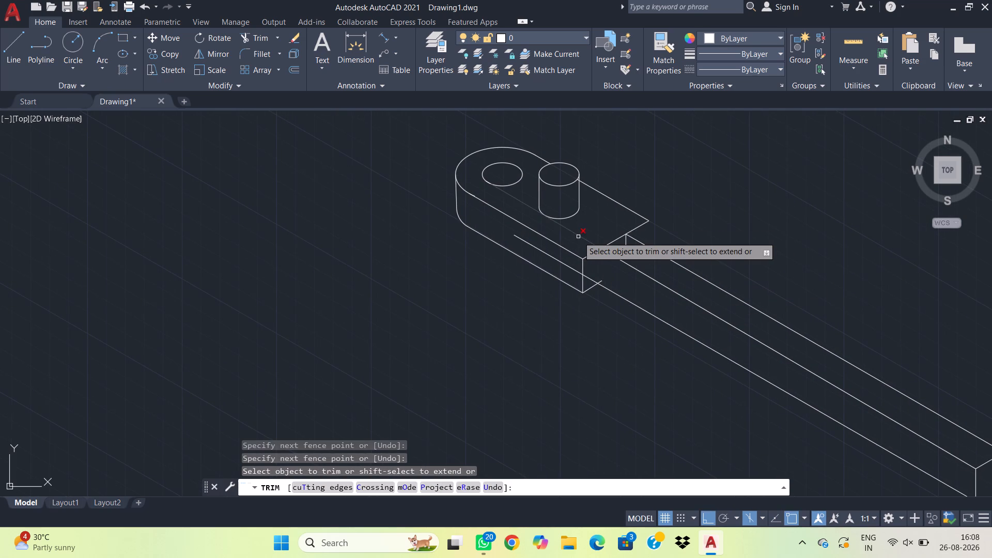
left_click_drag(586, 230, 578, 242)
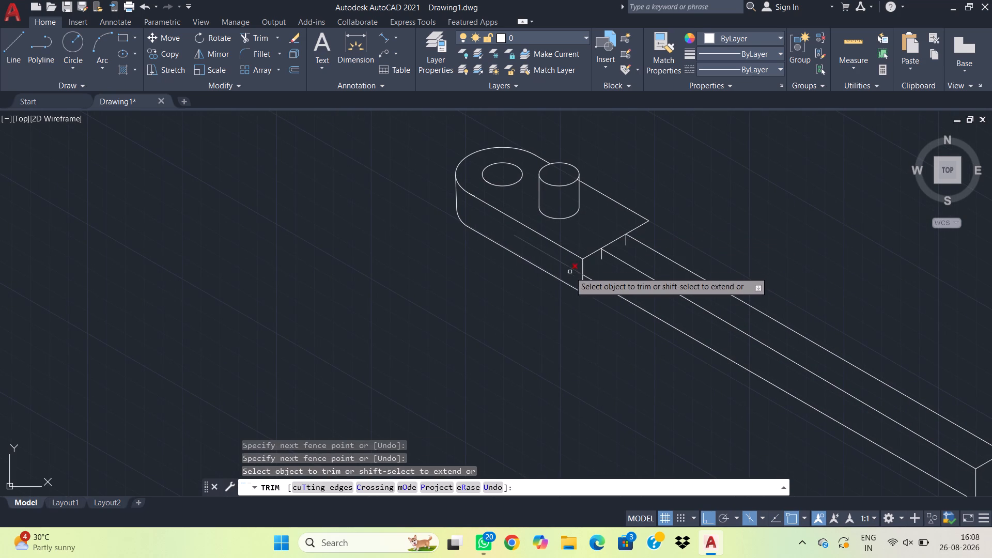
left_click_drag(570, 281, 575, 262)
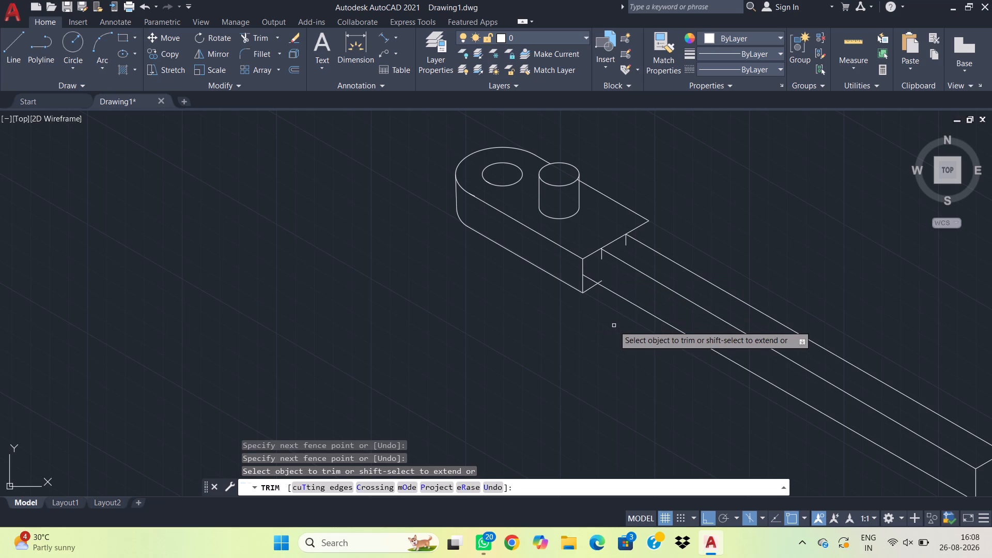
key("Escape")
key("Escape")
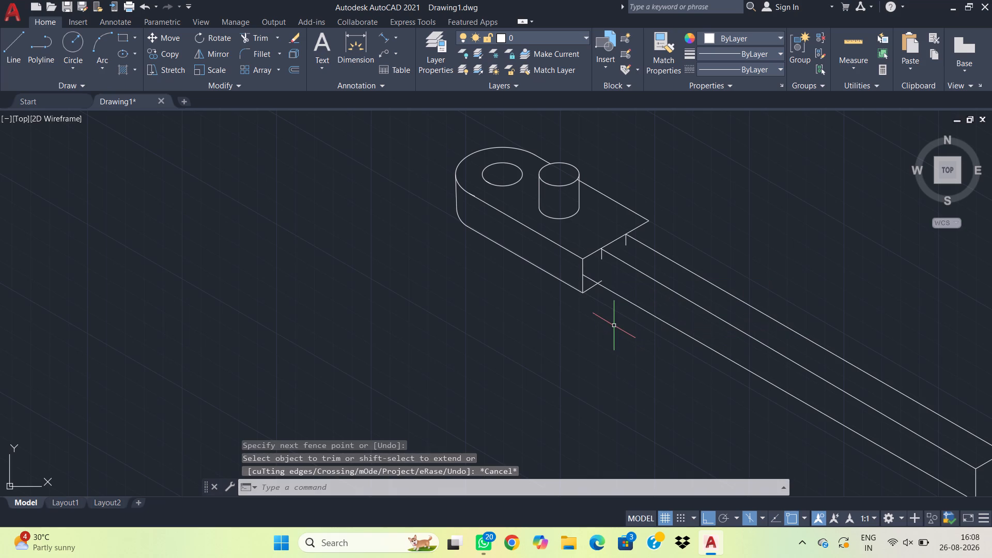
key("Escape")
key("Escape")
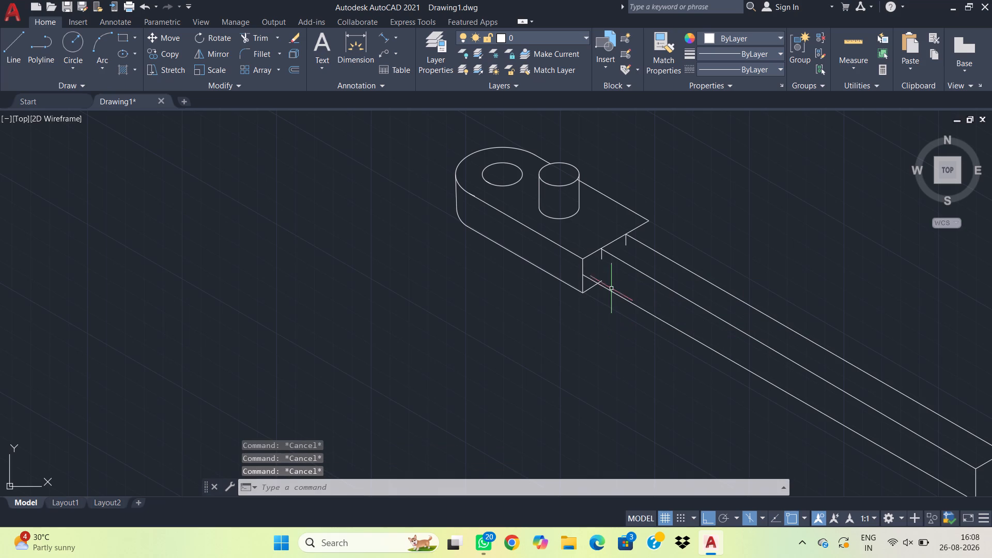
Delete the two short 5-unit vertical lines where the bar's top edges meet the arm's square end.
left_click(607, 262)
left_click(598, 256)
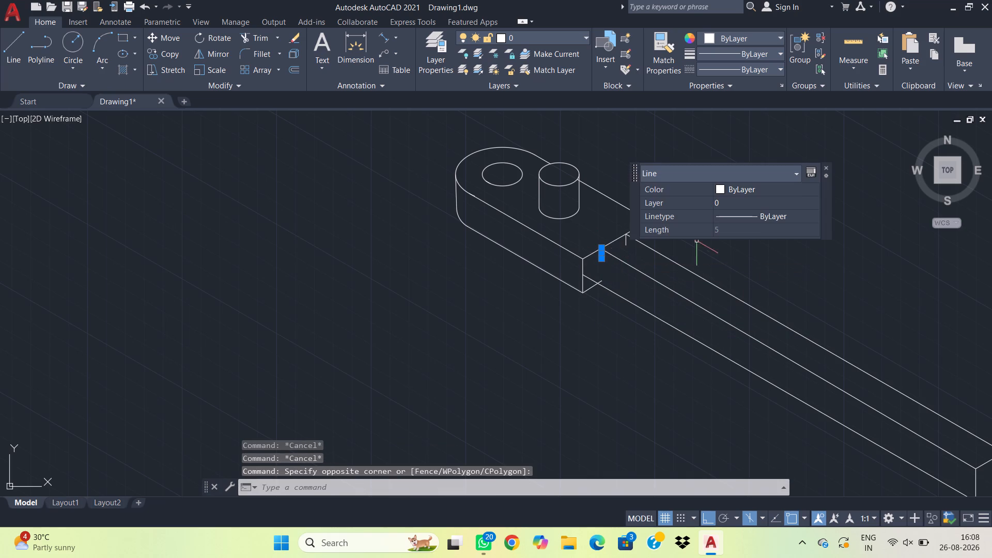
left_click(632, 252)
left_click(625, 243)
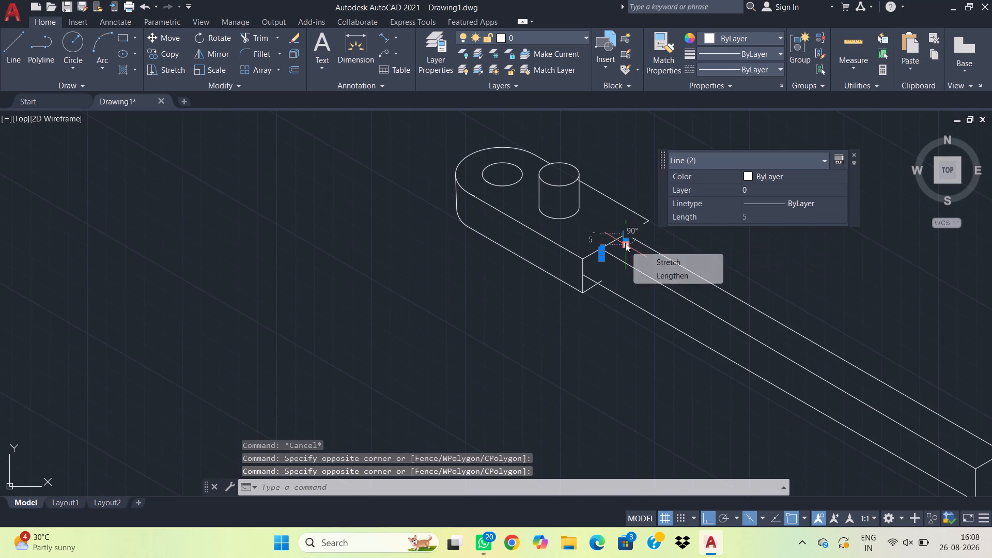
key("Delete")
key("Delete")
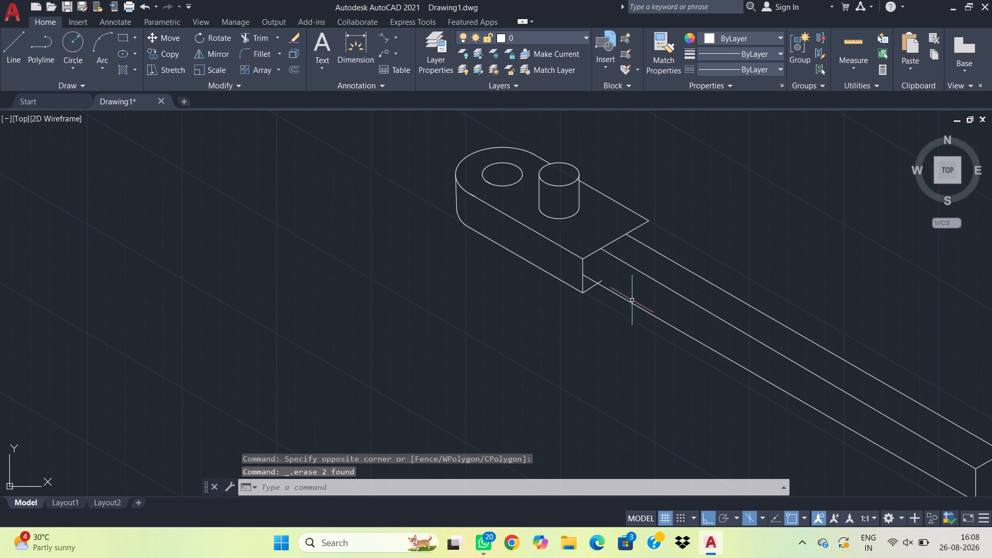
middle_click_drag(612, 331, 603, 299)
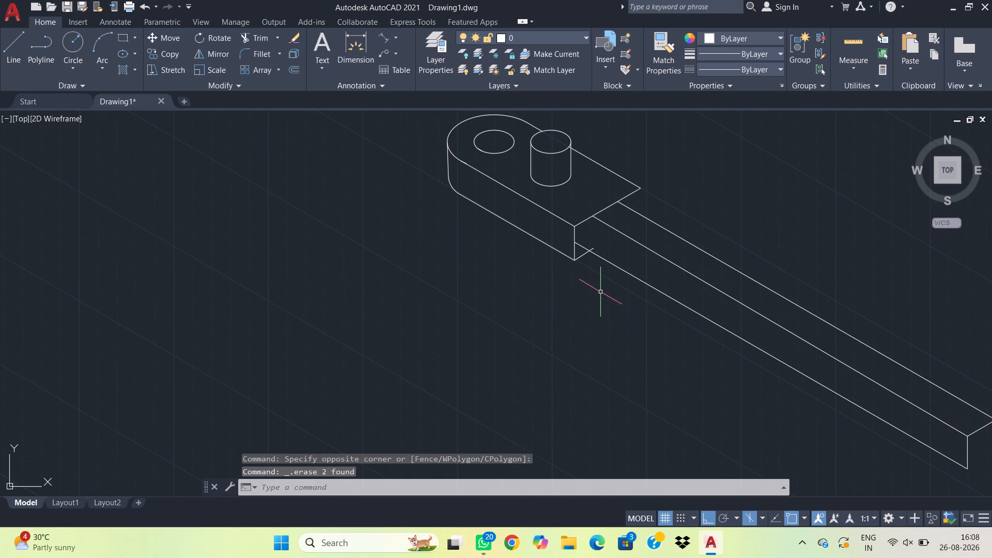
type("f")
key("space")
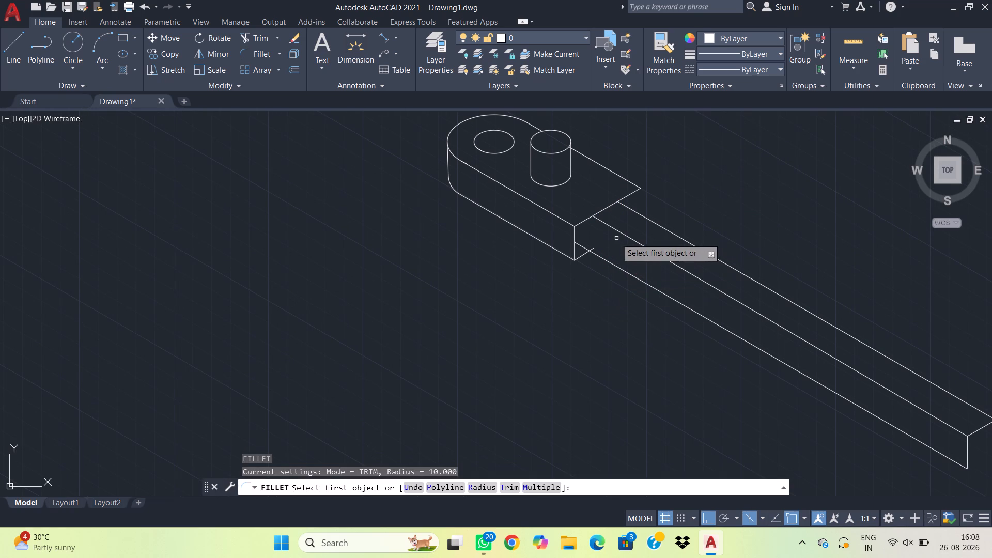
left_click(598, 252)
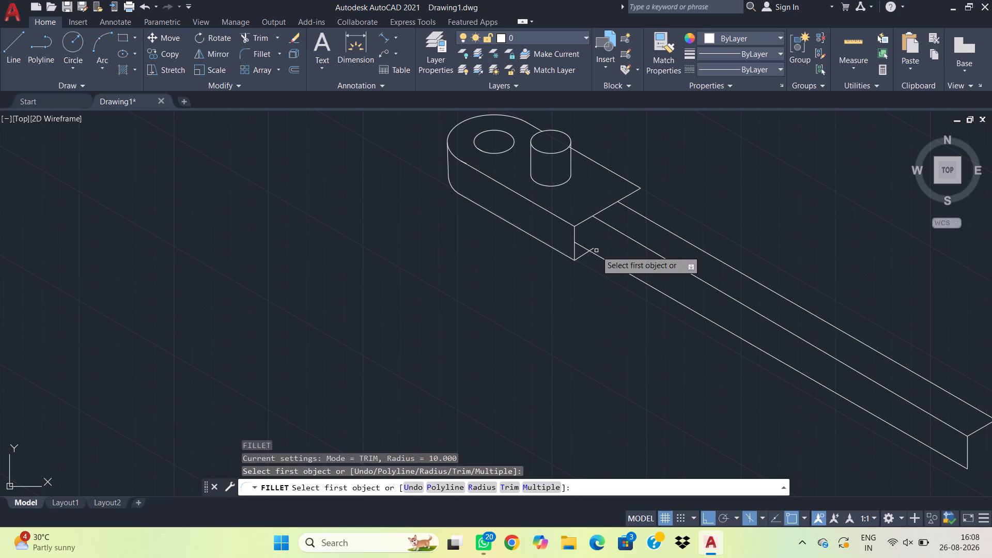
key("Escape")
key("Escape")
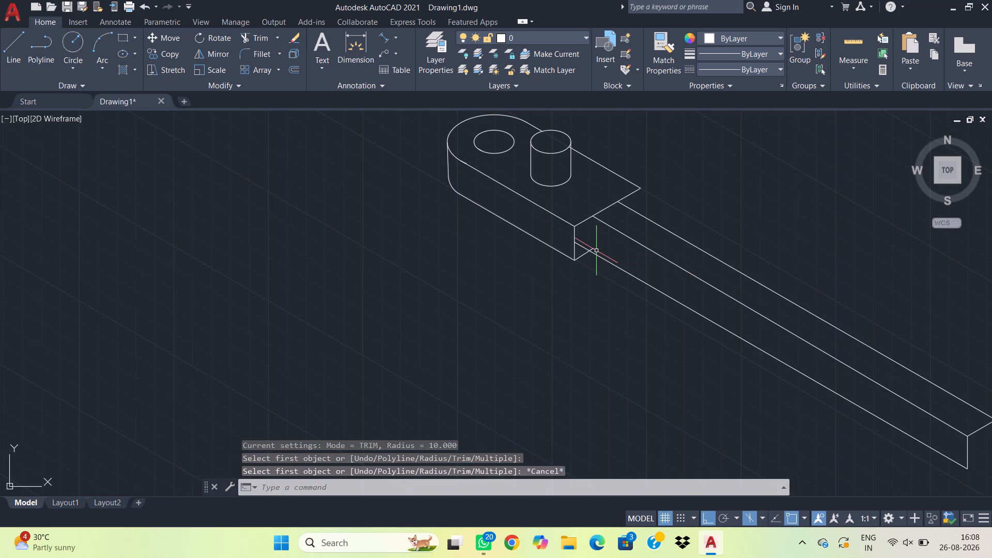
Fillet the bar's lower long edge with the arm's short bottom end edge at radius 2.5.
key("f")
key("space")
type("r")
key("space")
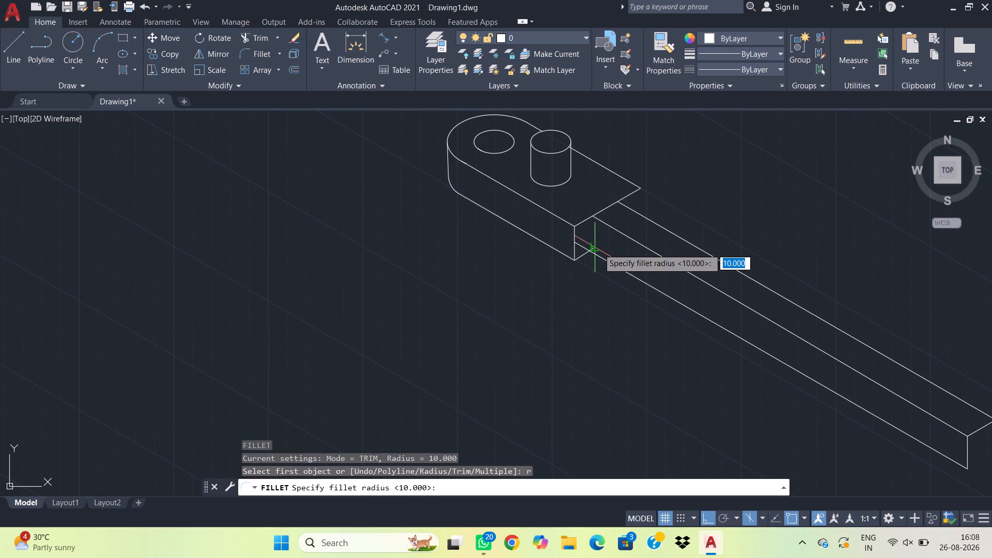
type("2.5")
key("Return")
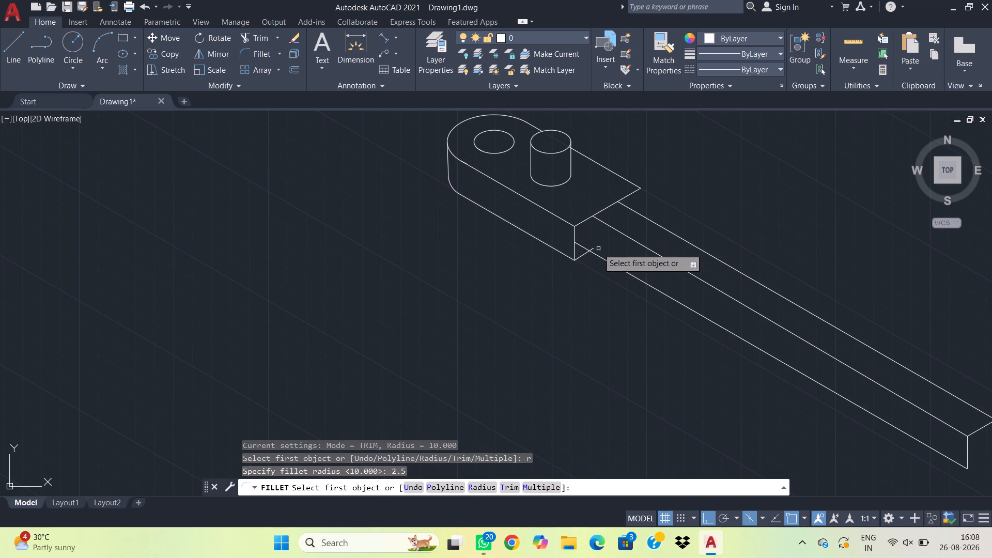
left_click(596, 254)
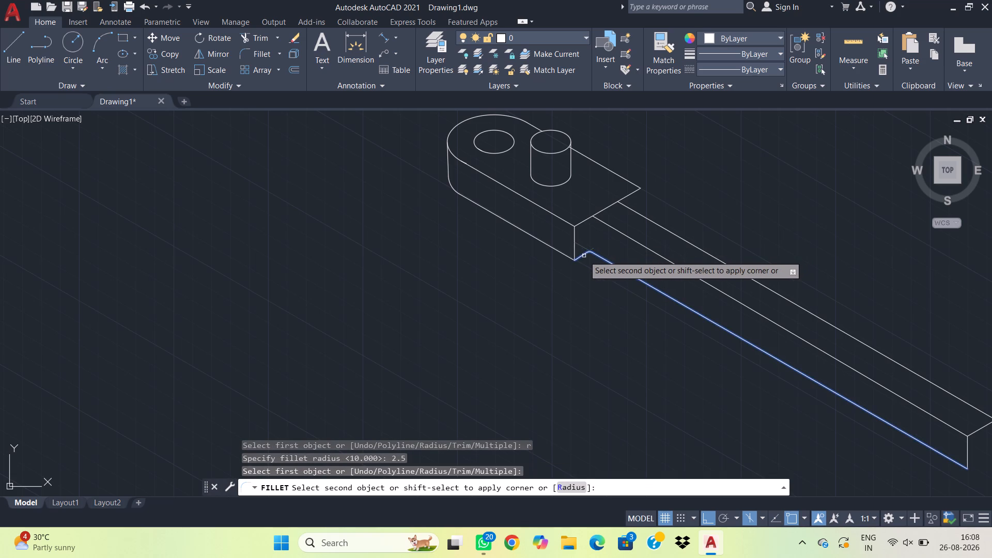
left_click(583, 256)
Draw a vertical line down from the far top corner of the arm's square end to below the bar's lower edge.
middle_click_drag(659, 357, 625, 274)
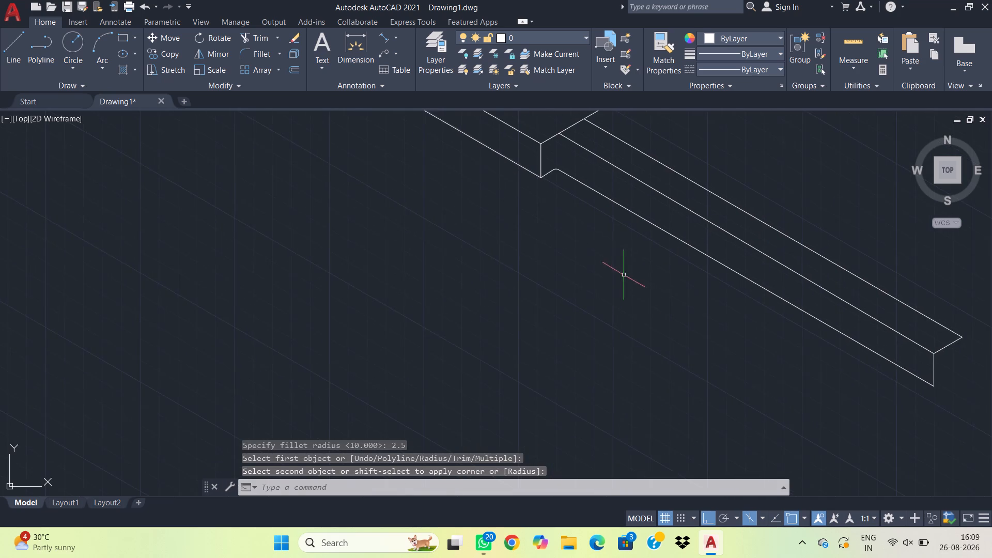
scroll(649, 309, "down", 1)
middle_click_drag(702, 313, 619, 327)
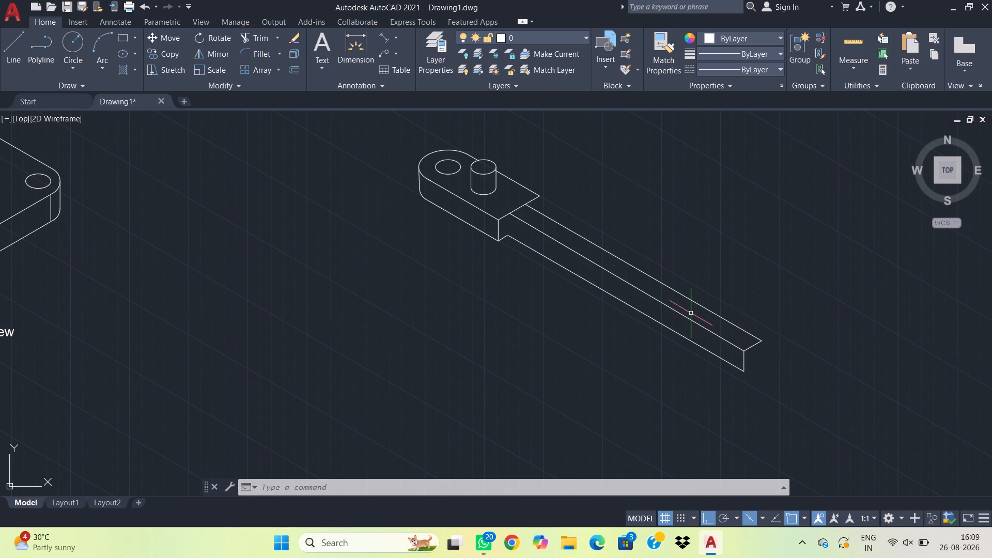
key("l")
key("space")
left_click(539, 196)
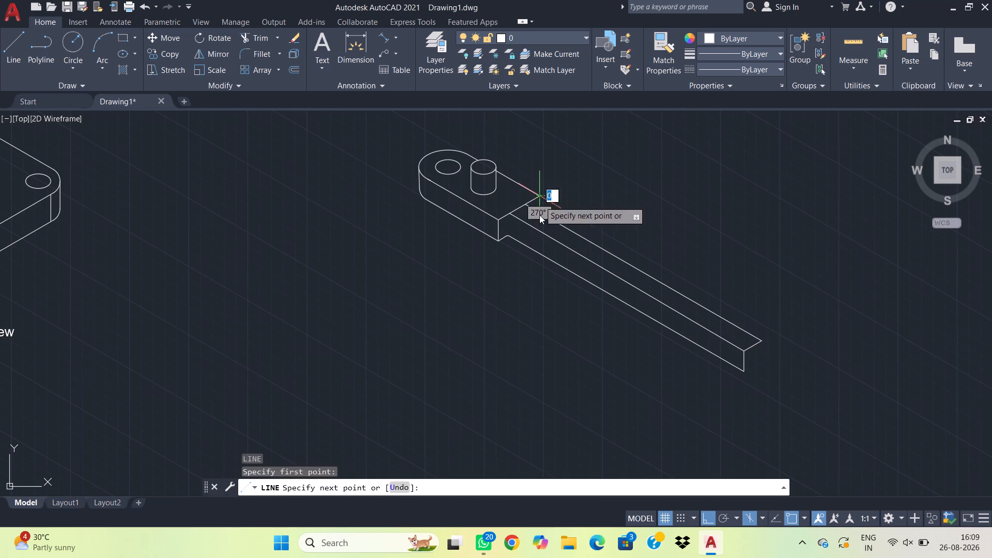
left_click(532, 303)
key("Escape")
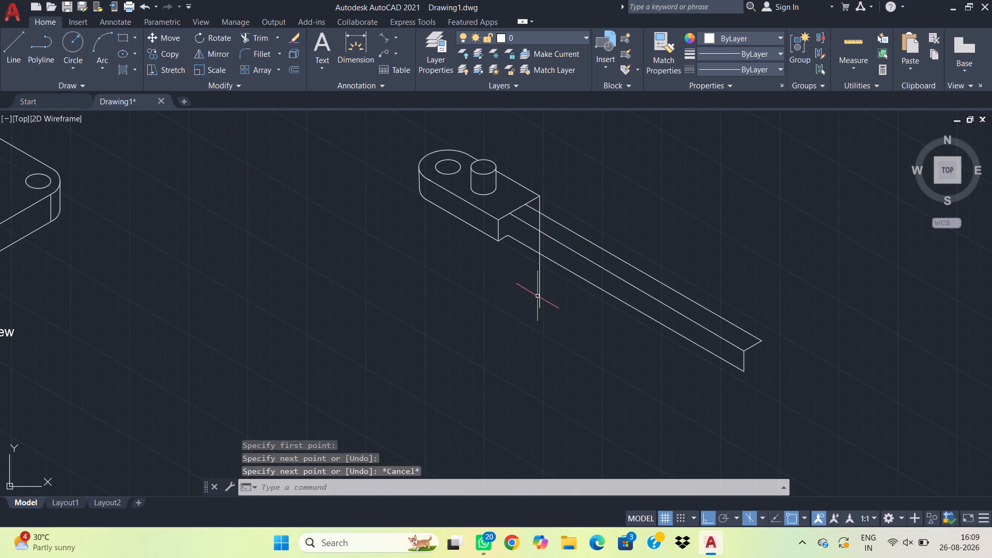
Trim the vertical line at the arm's far corner where it crosses the bar's top face, and delete the leftover lower piece.
key("t")
key("r")
key("space")
left_click_drag(546, 227, 541, 220)
left_click(533, 217)
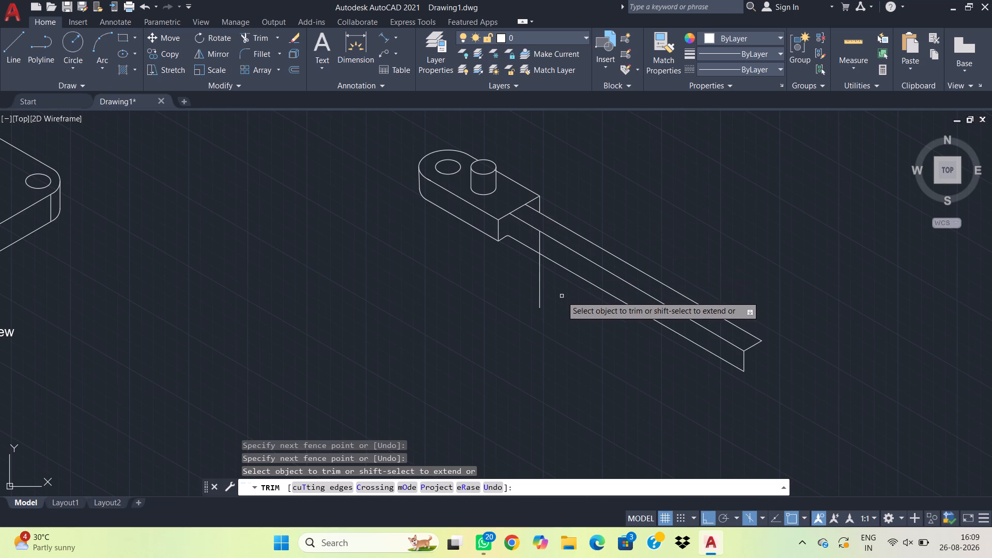
key("Escape")
left_click_drag(554, 302, 534, 288)
left_click(522, 282)
key("Home")
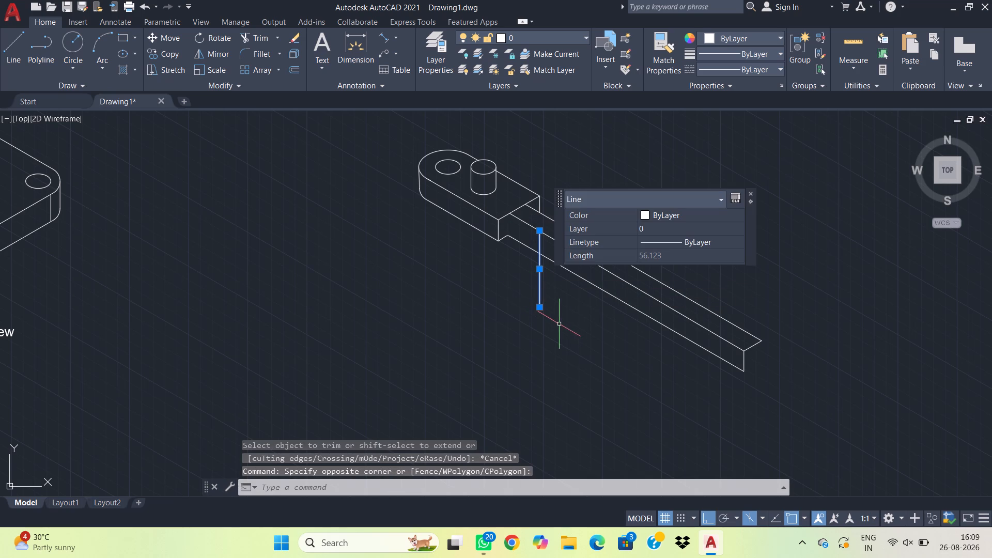
key("Delete")
Close the bar's free end with a 15-unit line along the bottom at 30° and a vertical line up to the far top corner.
middle_click_drag(617, 359, 650, 298)
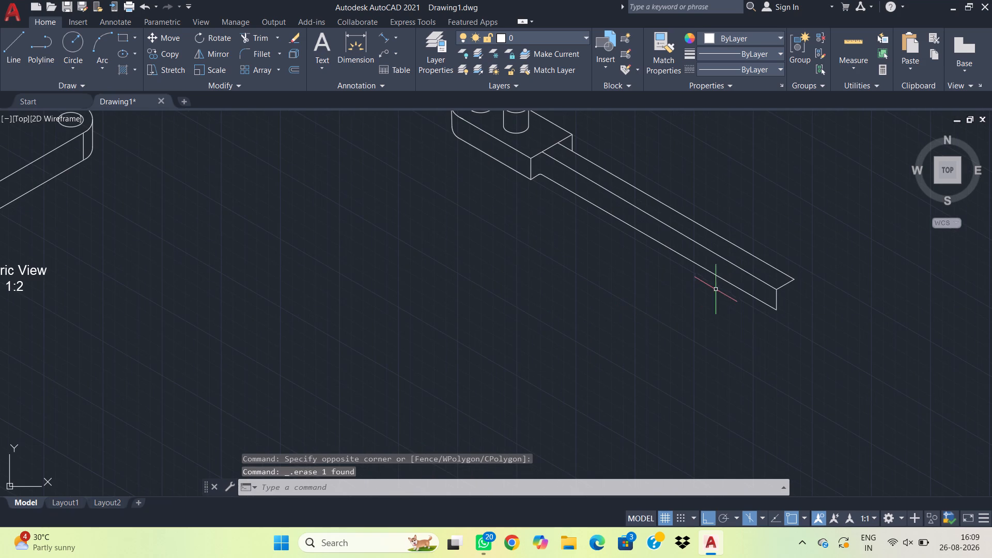
type("l")
key("space")
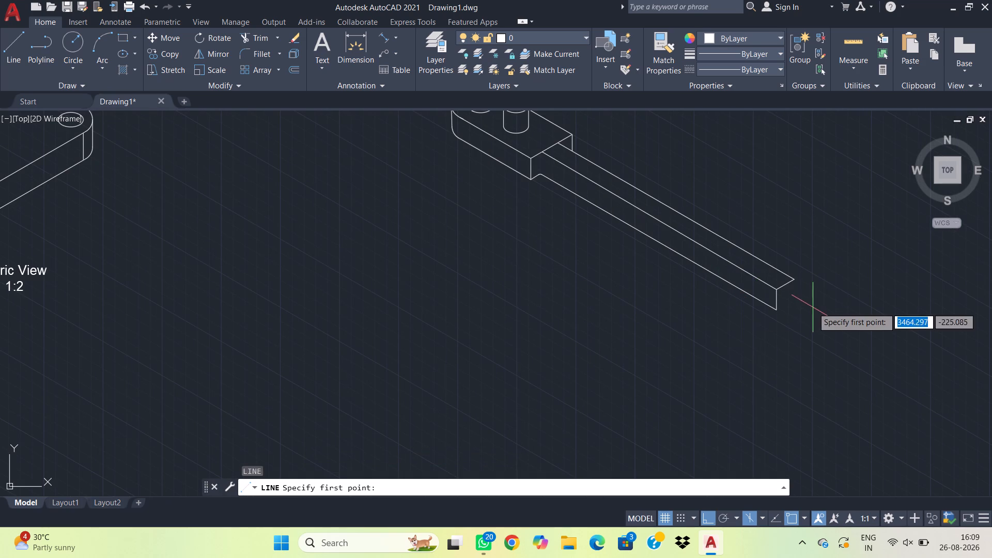
left_click(776, 311)
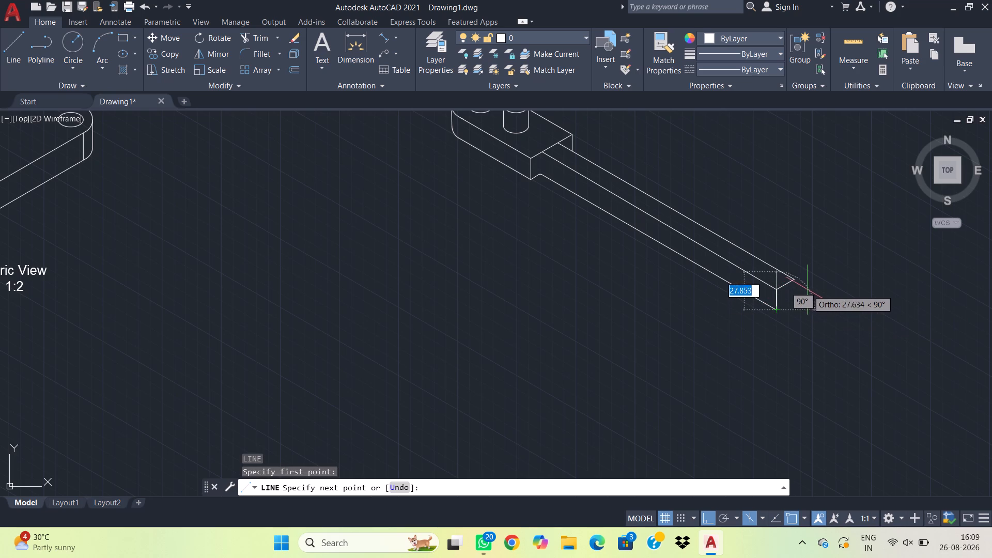
key("F5")
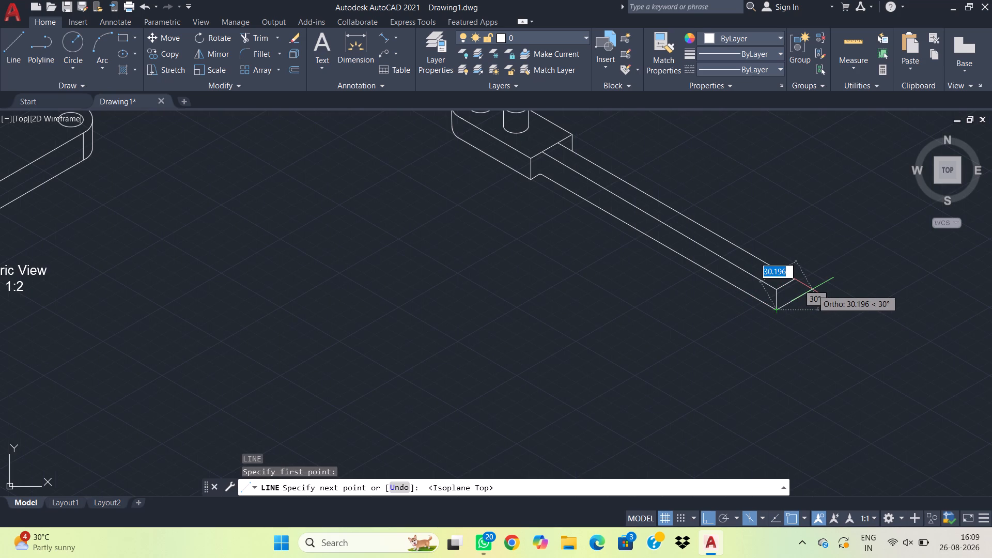
type("15")
key("Return")
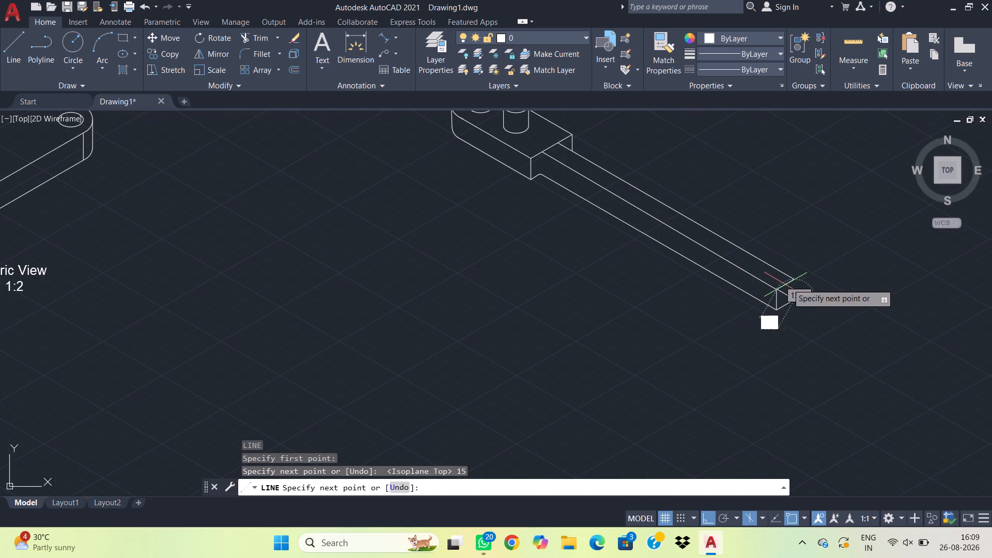
left_click(792, 283)
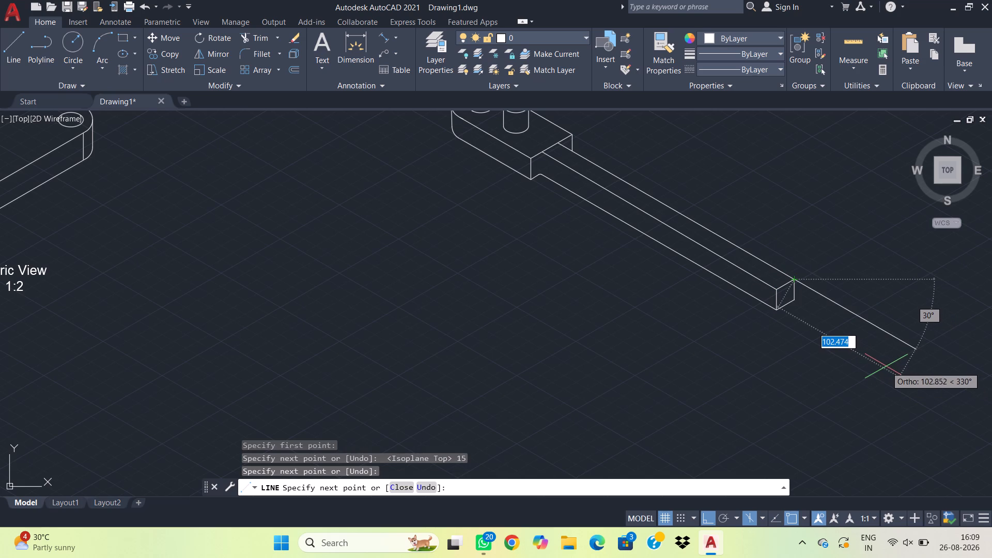
key("Escape")
Draw a vertical line between the arm's top and bottom front edges where the straight side meets the rounded end.
scroll(723, 283, "down", 1)
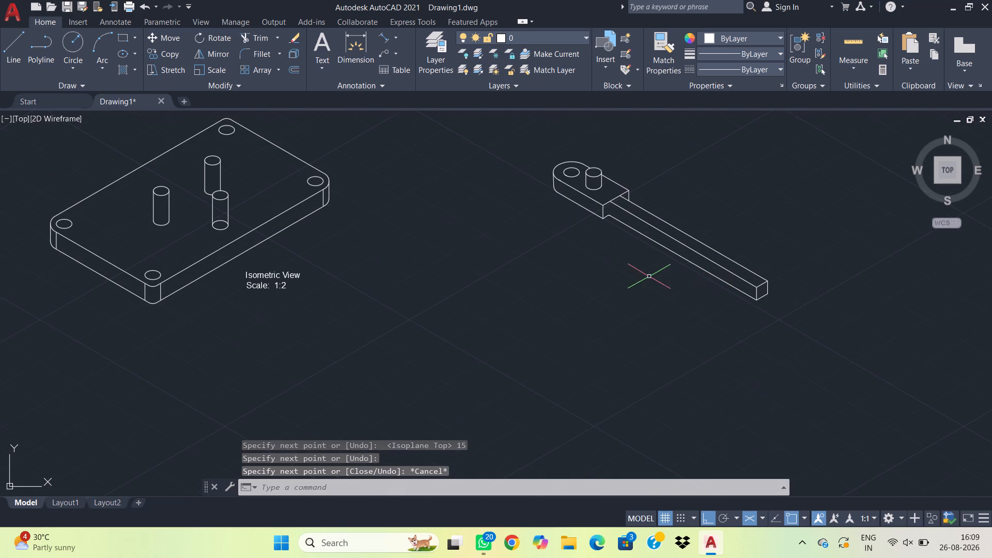
middle_click_drag(637, 278, 618, 333)
scroll(599, 308, "up", 1)
middle_click_drag(575, 262, 554, 299)
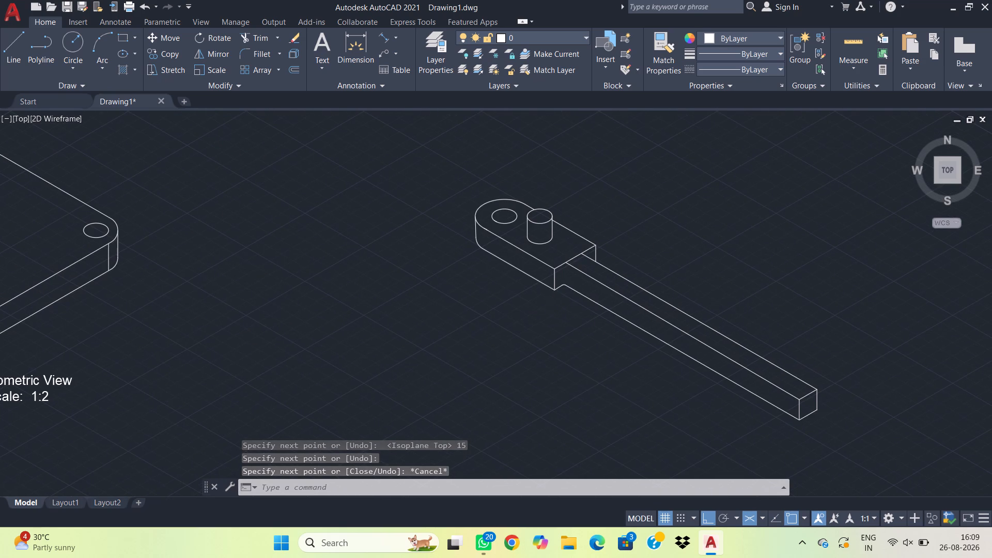
middle_click(616, 349)
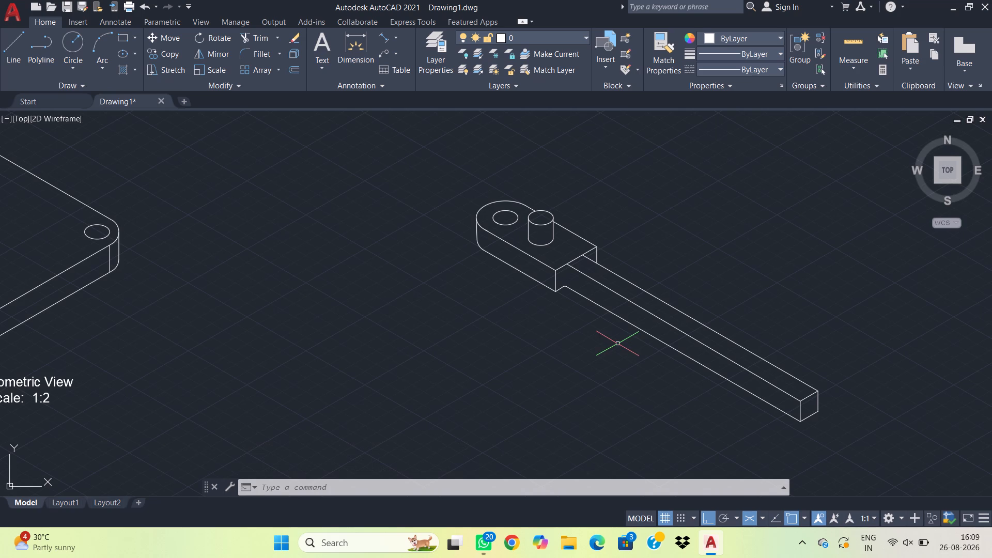
type("l")
key("space")
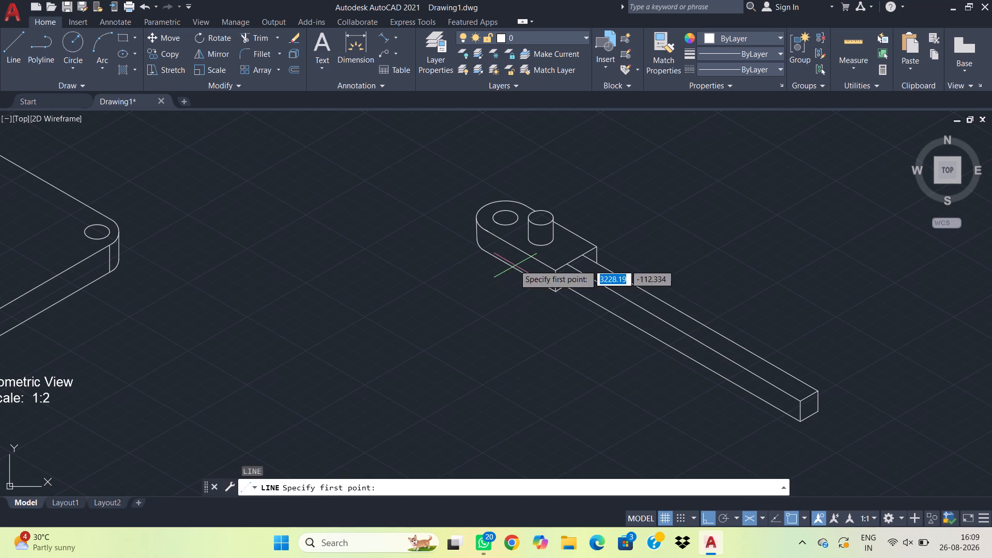
left_click(489, 228)
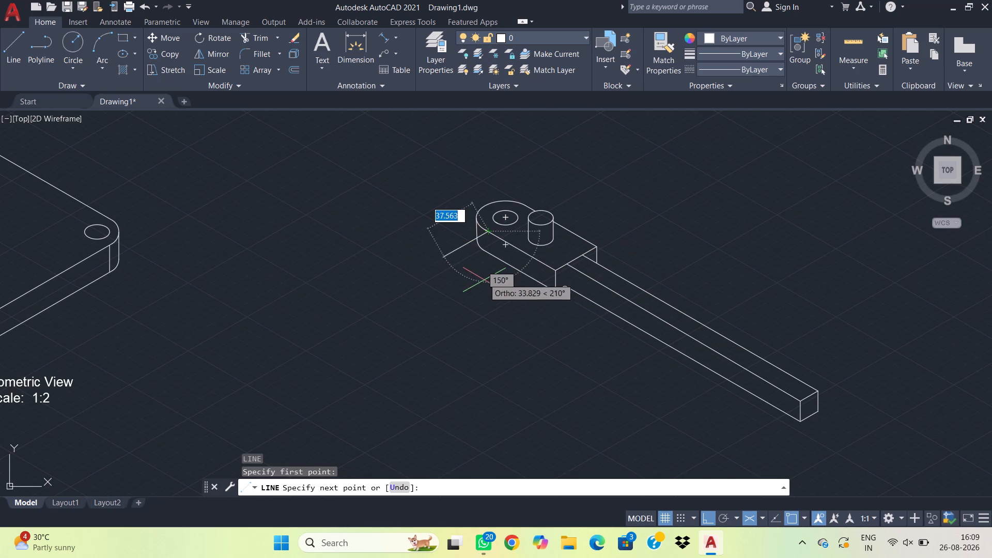
key("F5")
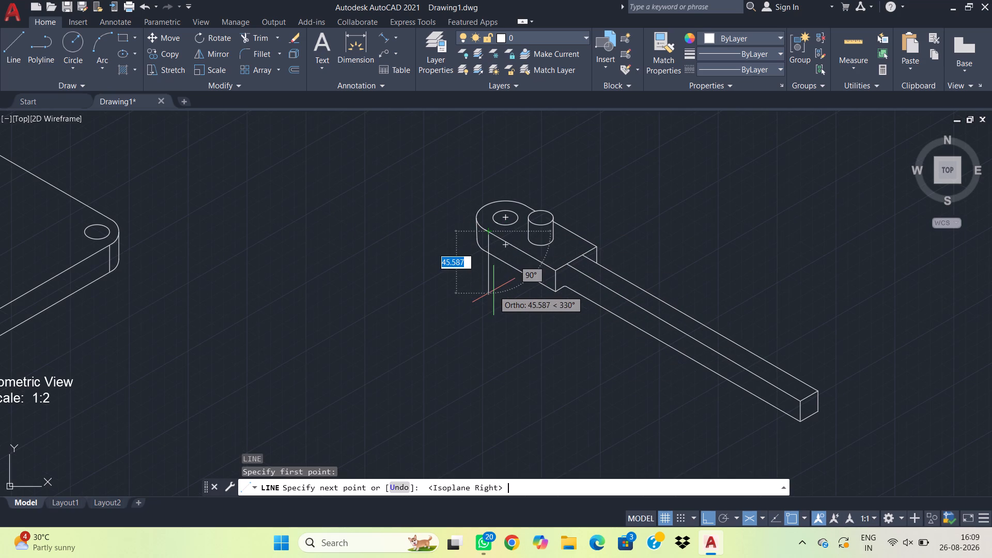
left_click(489, 254)
key("Escape")
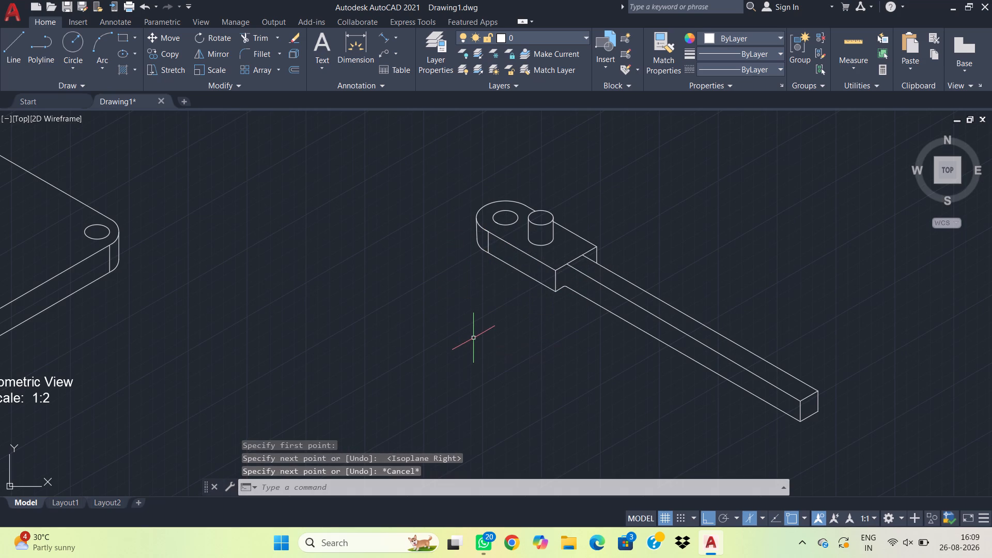
Fillet the near corner of the arm's square end at radius 2.5 on both the top-face edges and the bottom edges.
middle_click_drag(576, 395, 537, 366)
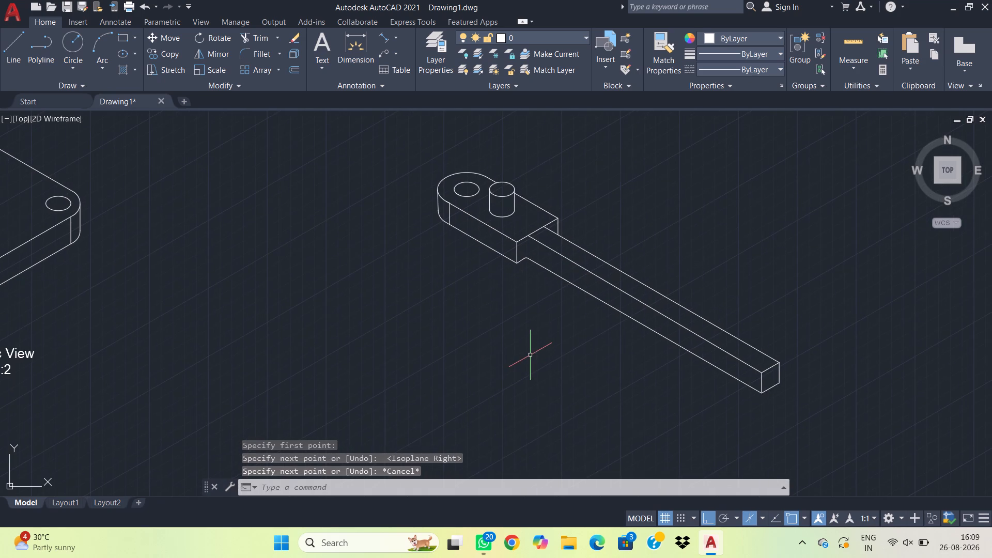
type("l")
key("space")
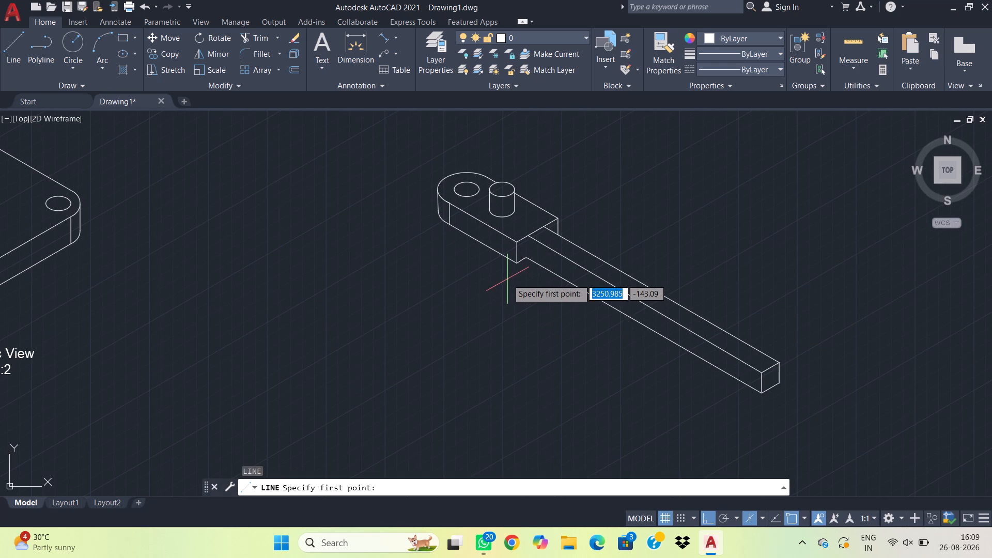
key("Escape")
type("f")
key("space")
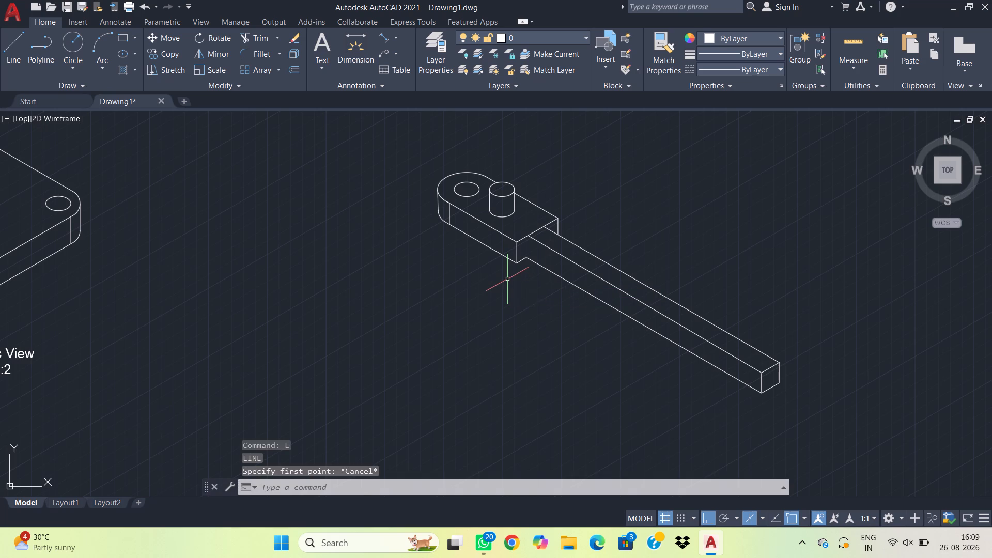
type("r 2.5")
key("Return")
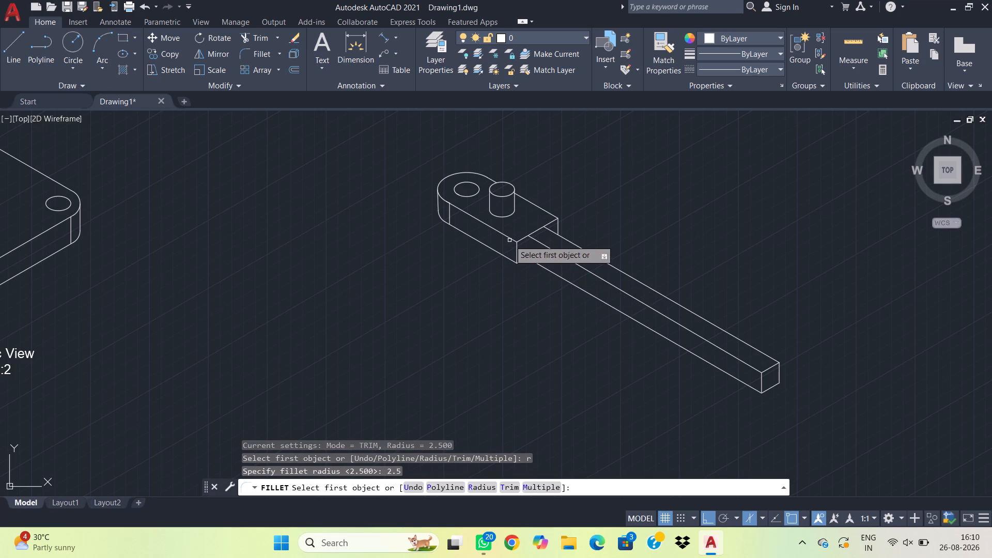
left_click(509, 238)
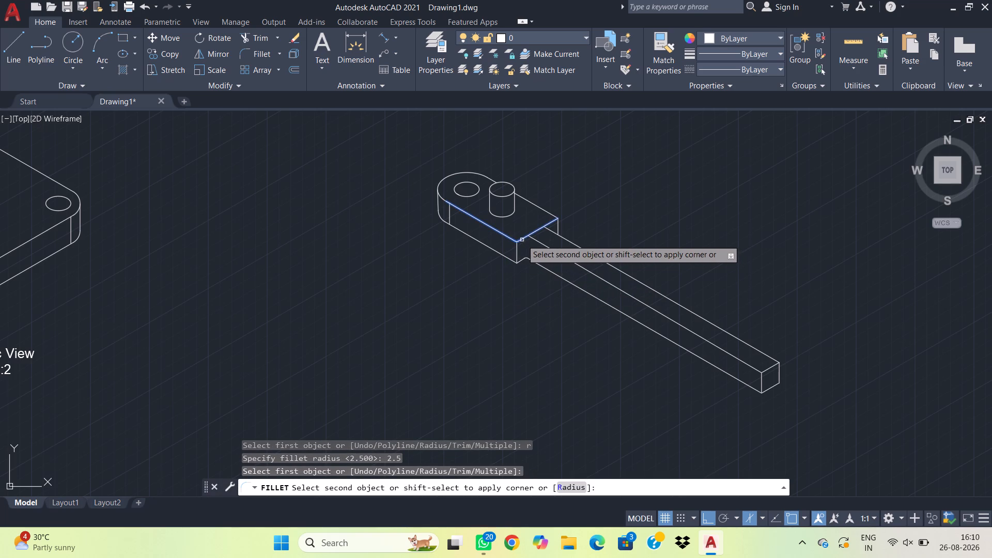
left_click(521, 240)
key("space")
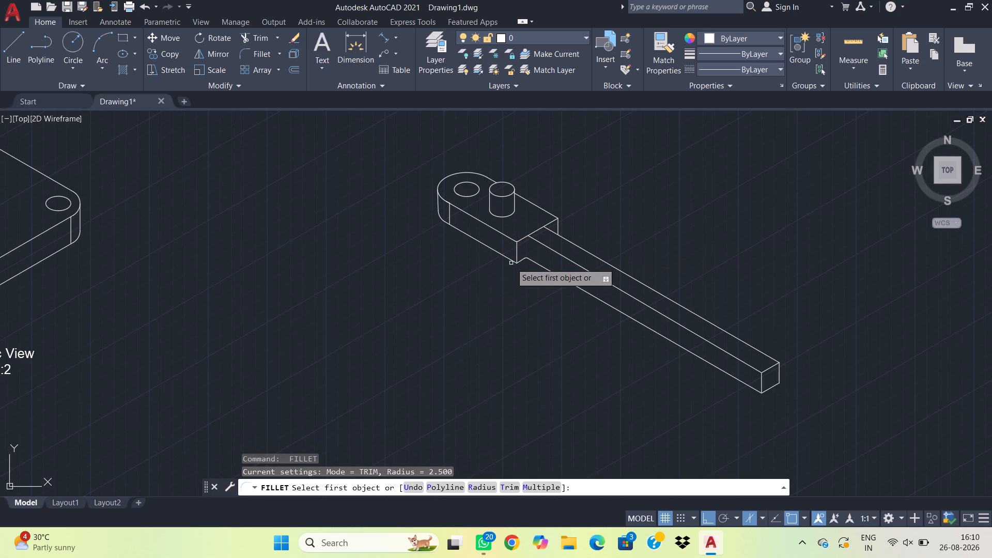
left_click(512, 260)
left_click(521, 261)
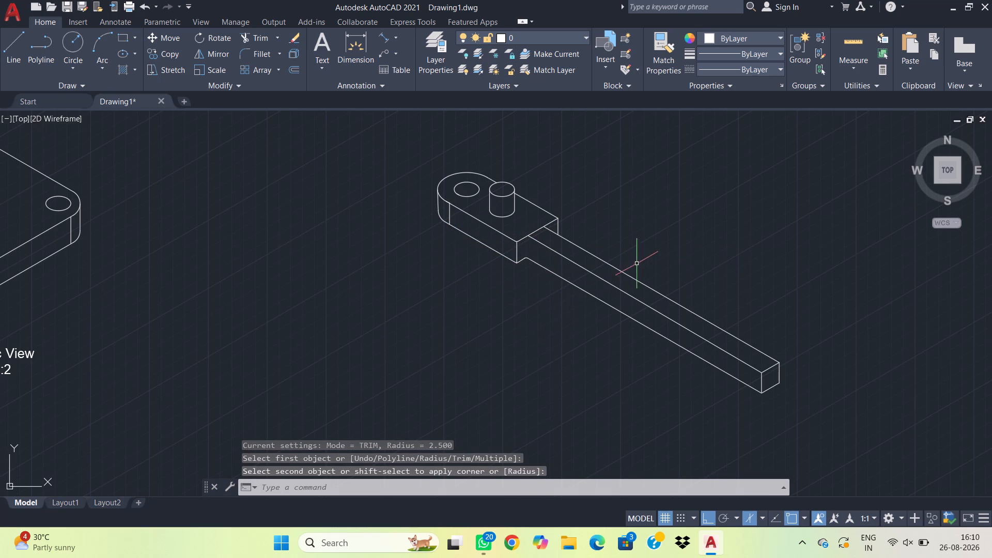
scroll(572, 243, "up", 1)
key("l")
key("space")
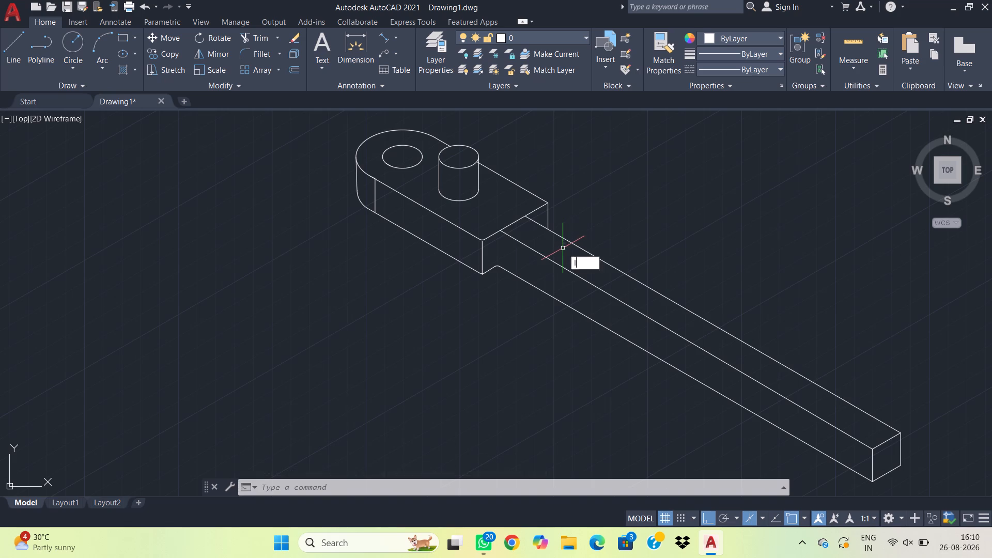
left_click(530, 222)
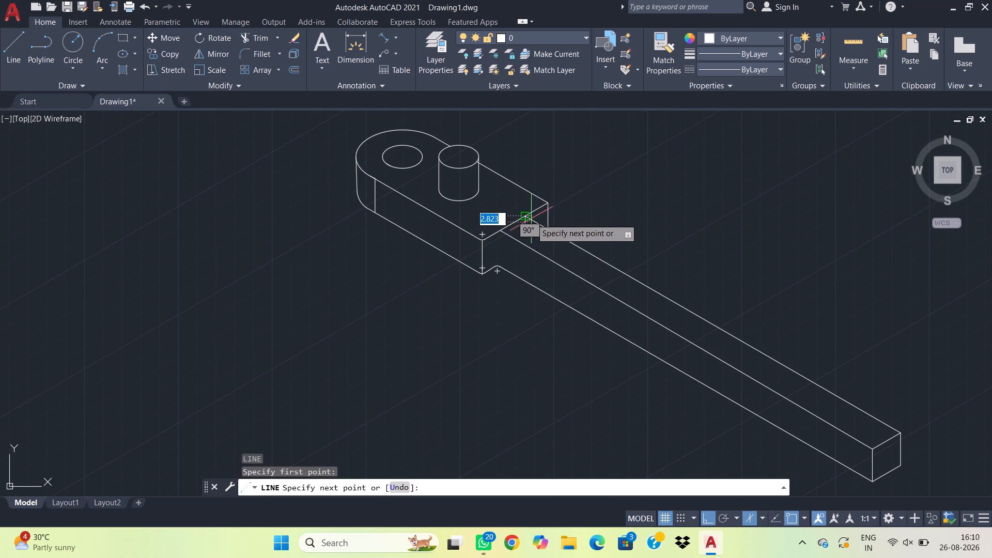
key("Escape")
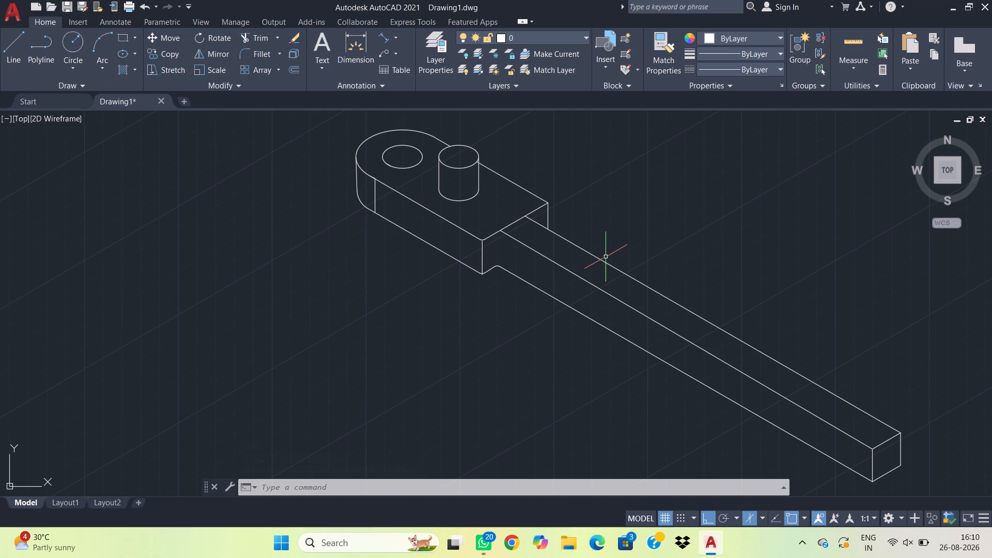
Copy the plate's "Isometric View Scale: 1:2" label to below the arm's isometric view, with grid and ortho turned off.
scroll(537, 175, "down", 3)
scroll(647, 276, "down", 2)
middle_click_drag(525, 273, 557, 323)
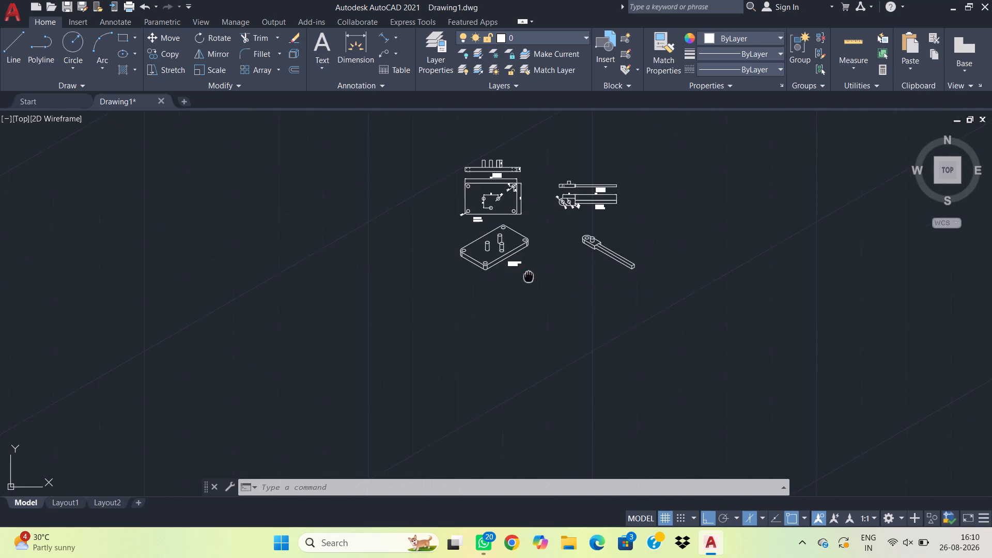
middle_click_drag(557, 323, 587, 359)
scroll(595, 316, "up", 2)
middle_click_drag(641, 351, 614, 287)
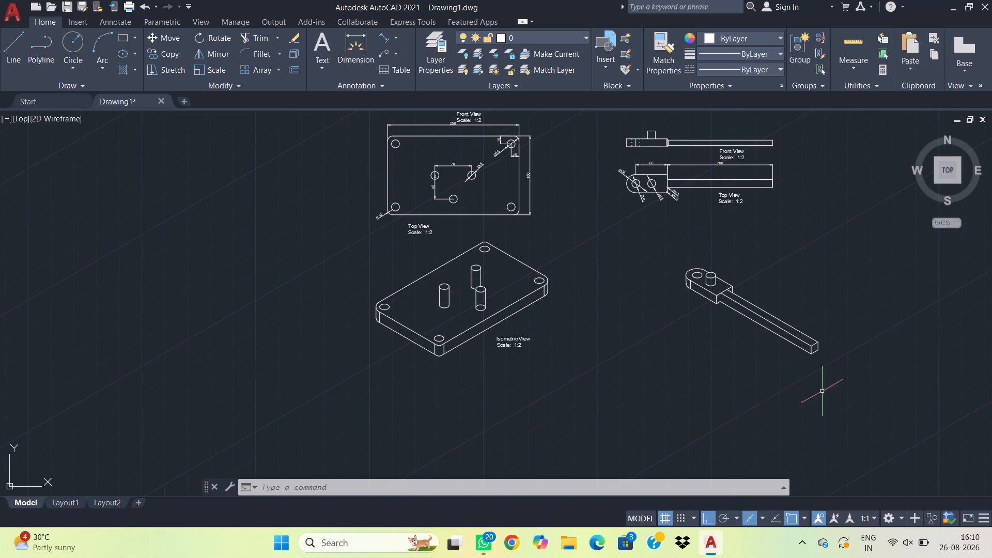
left_click(540, 364)
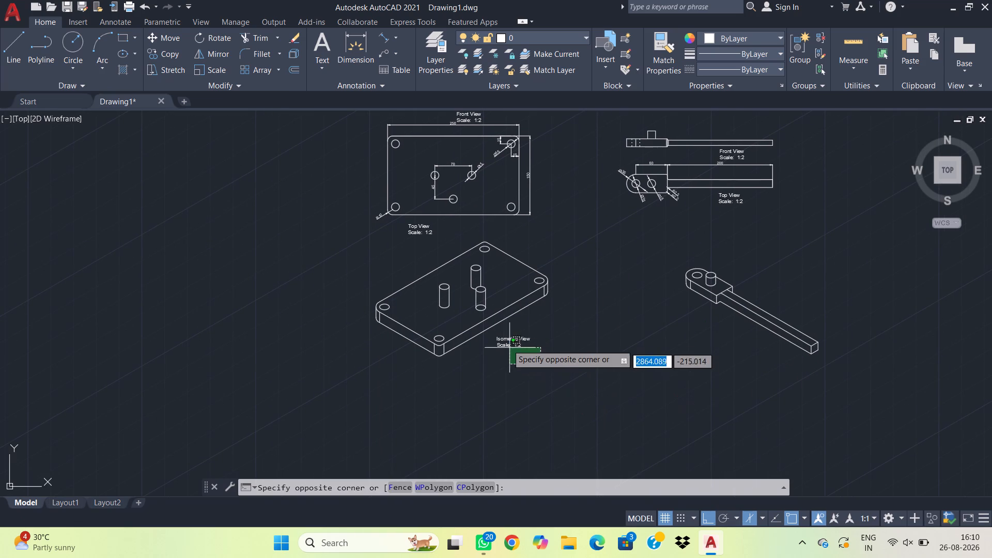
left_click(500, 337)
key("c")
key("o")
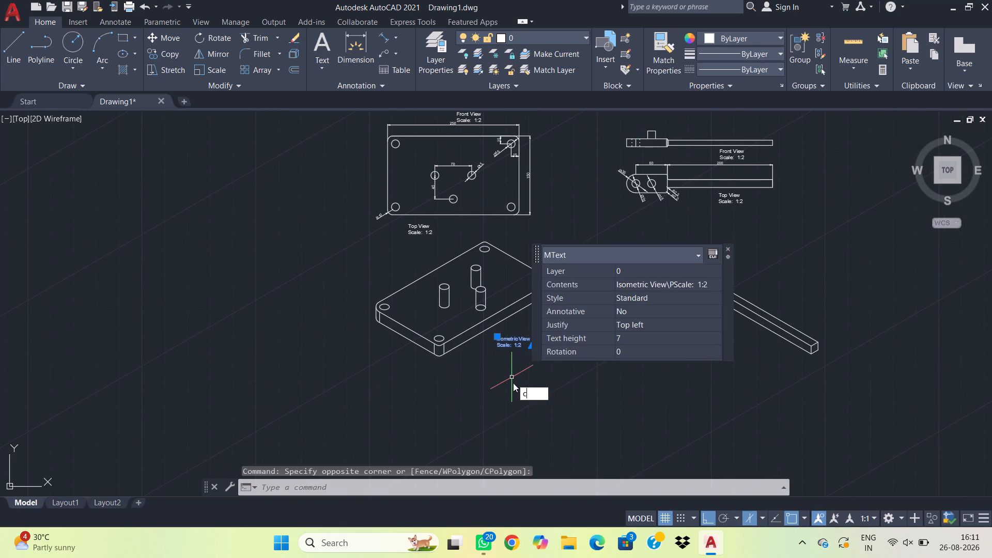
key("space")
left_click(509, 359)
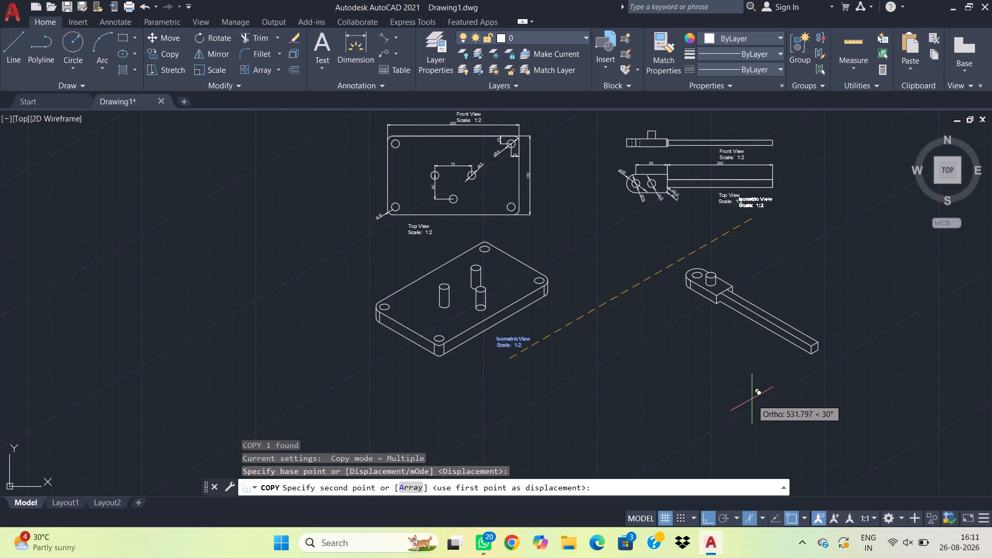
key("F7")
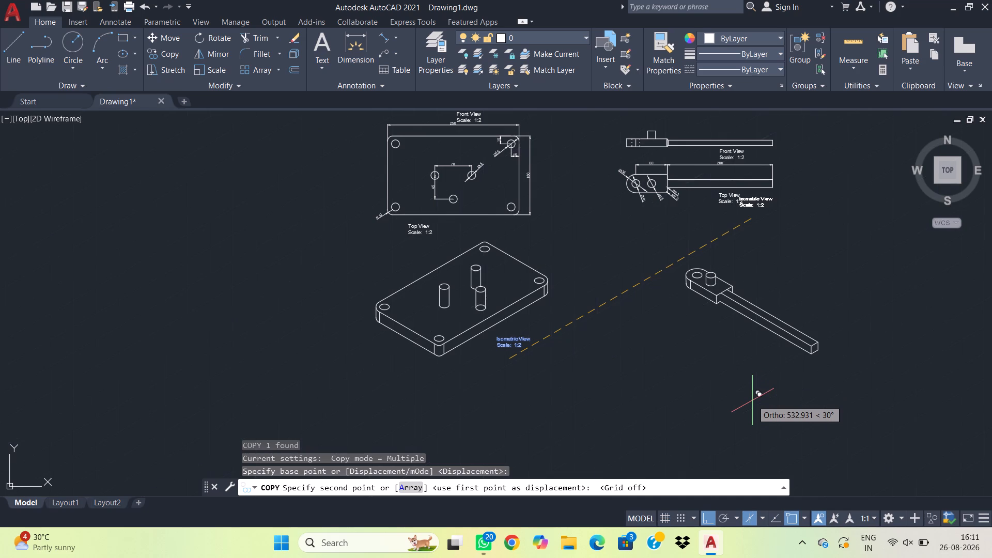
key("F8")
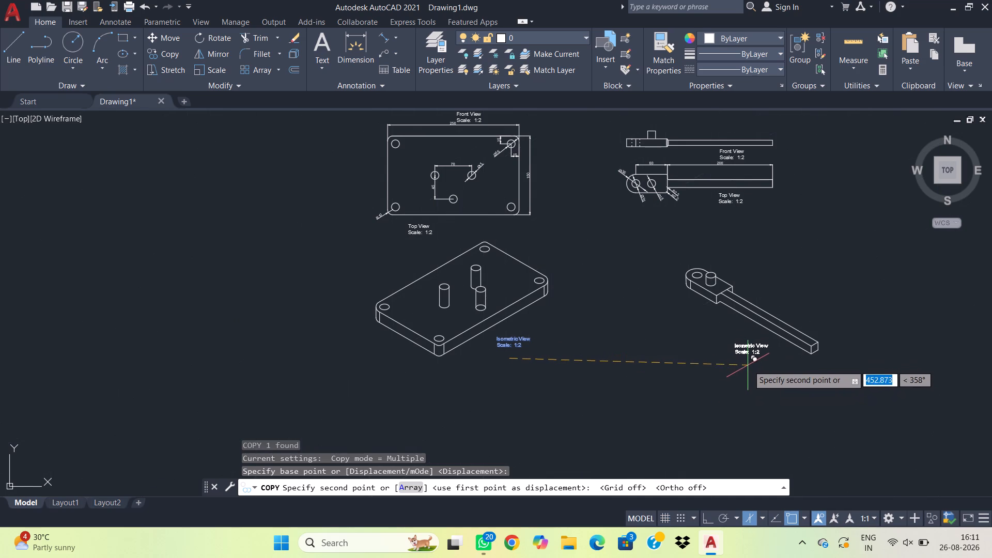
left_click(749, 364)
key("Escape")
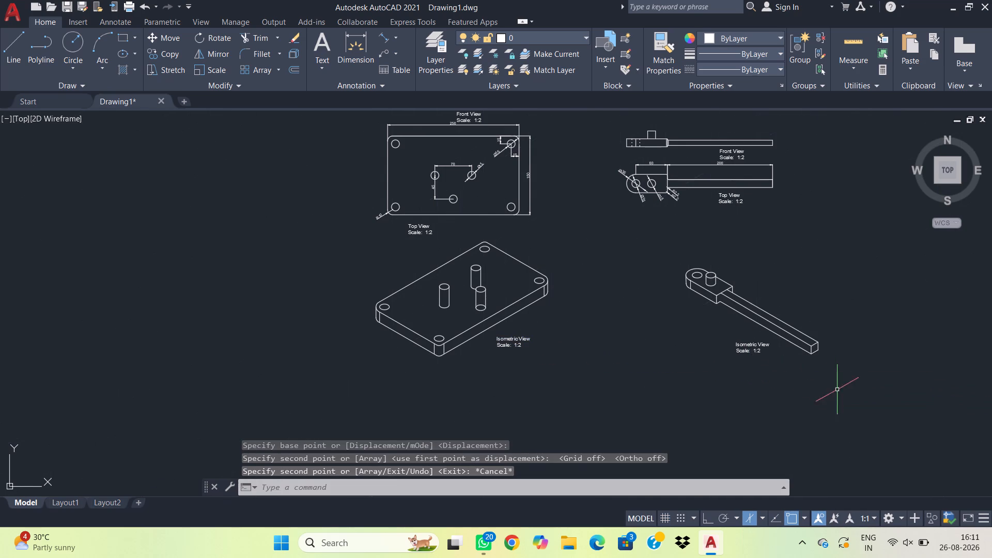
Move the arm's isometric view with its label about 135 units at 130°, placing it just below the arm's top view.
left_click_drag(844, 394, 795, 389)
left_click(624, 252)
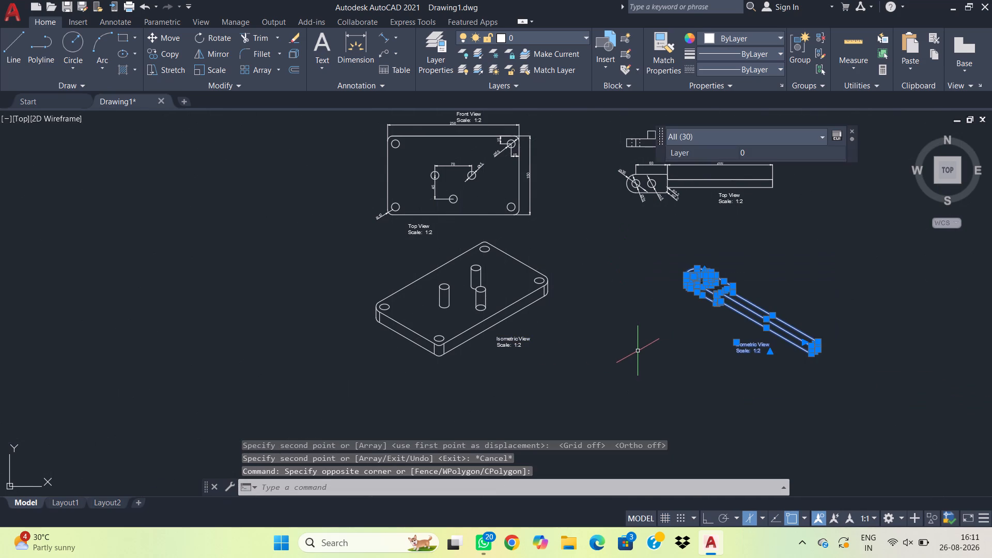
type("m")
key("space")
left_click(647, 313)
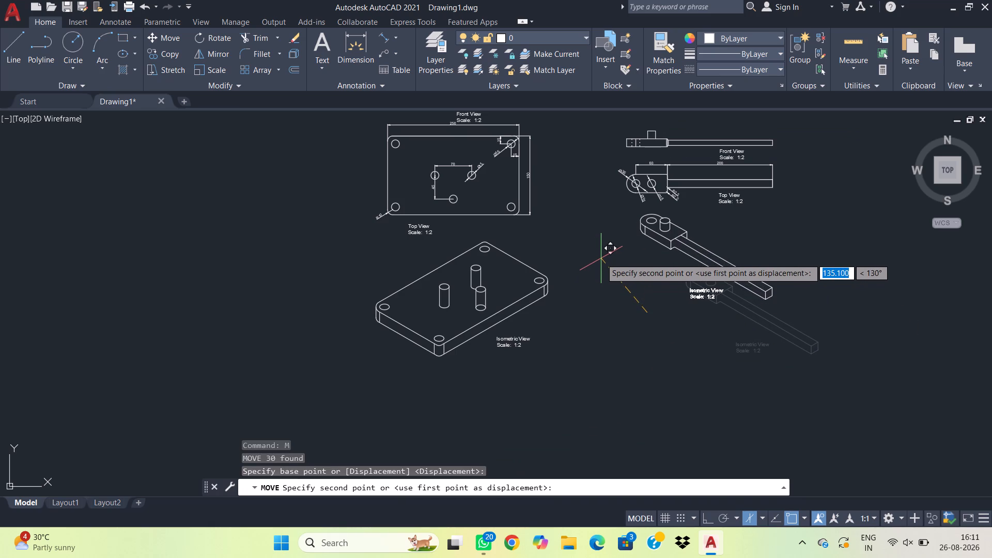
left_click(601, 258)
key("Escape")
Turn off isometric drafting to return to orthographic drafting.
scroll(598, 317, "up", 1)
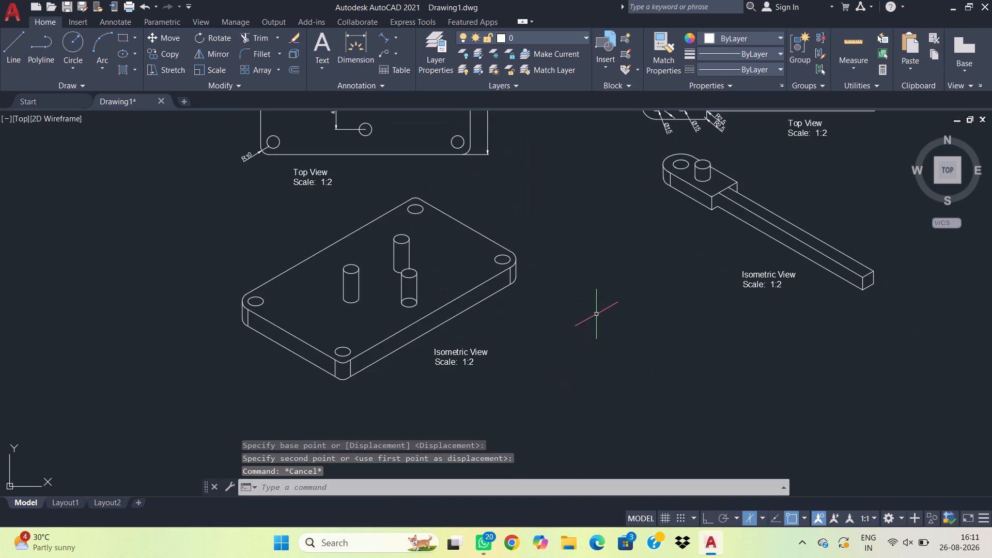
scroll(596, 314, "down", 1)
left_click(746, 520)
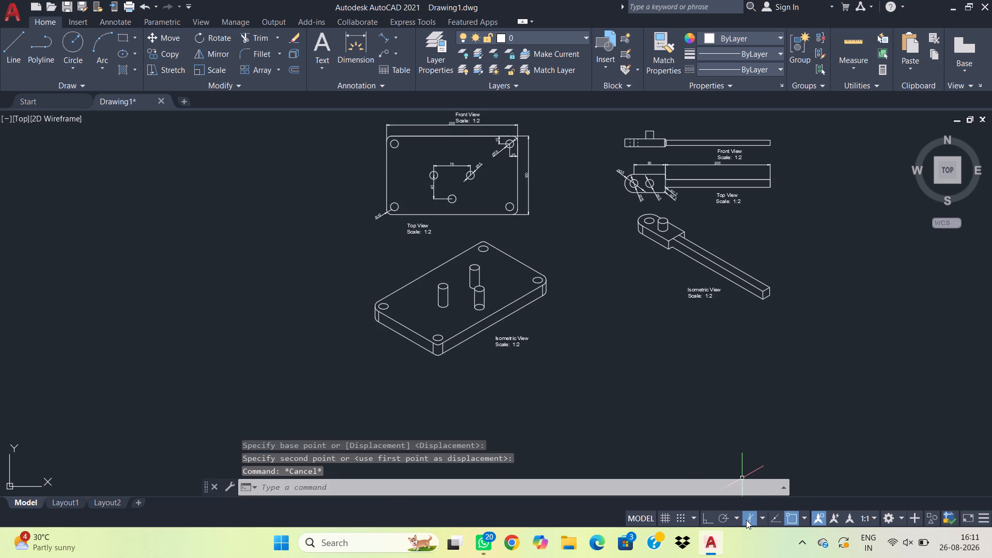
Examine the arrangement of the plate and arm views across the drawing.
scroll(693, 377, "down", 1)
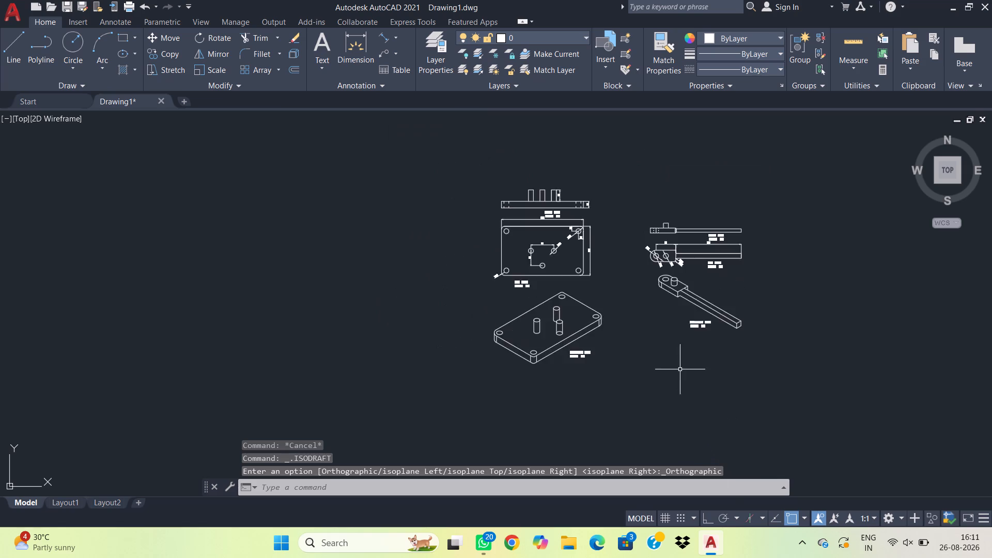
scroll(679, 369, "down", 1)
scroll(673, 364, "up", 3)
middle_click_drag(566, 332, 504, 420)
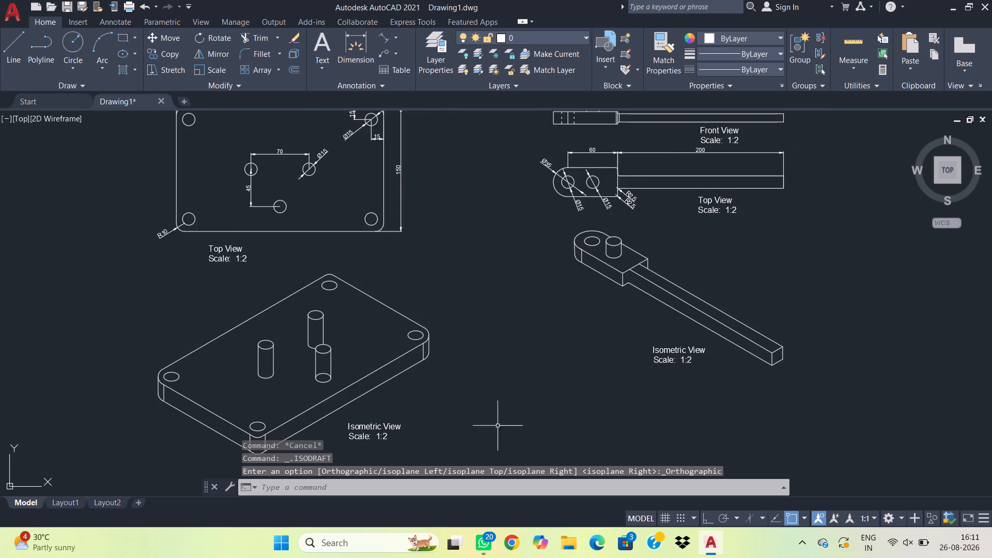
scroll(512, 321, "up", 1)
scroll(521, 316, "down", 2)
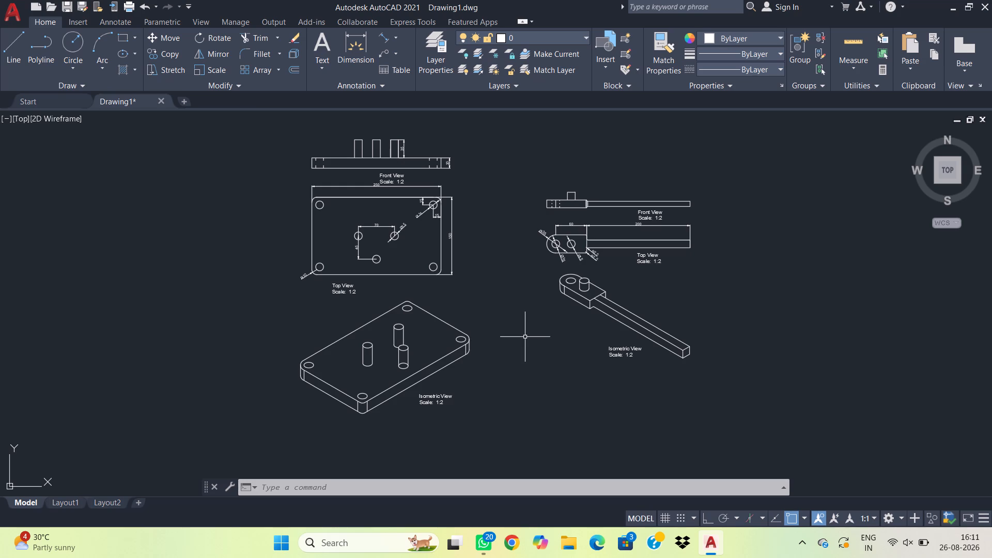
With ortho on, draw a vertical line joining the top and bottom corner fillets at their ends on the arm's long side.
scroll(483, 276, "up", 1)
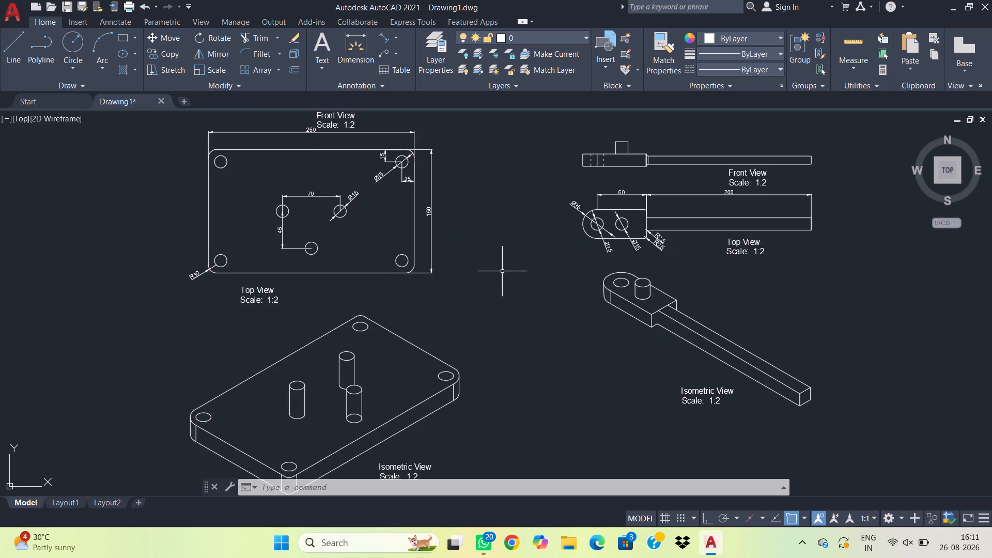
scroll(710, 277, "up", 2)
middle_click_drag(663, 393, 621, 269)
middle_click_drag(592, 318, 587, 272)
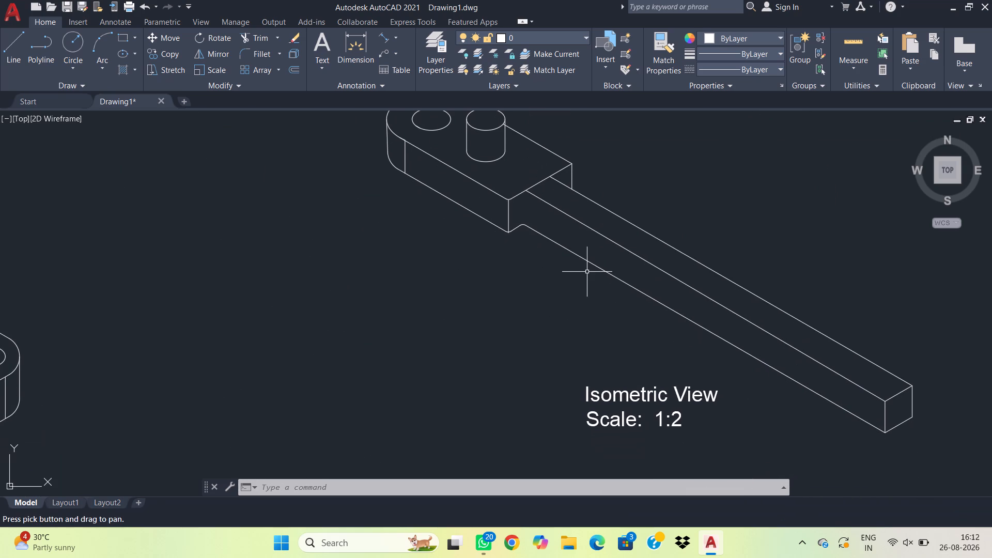
type("l")
key("space")
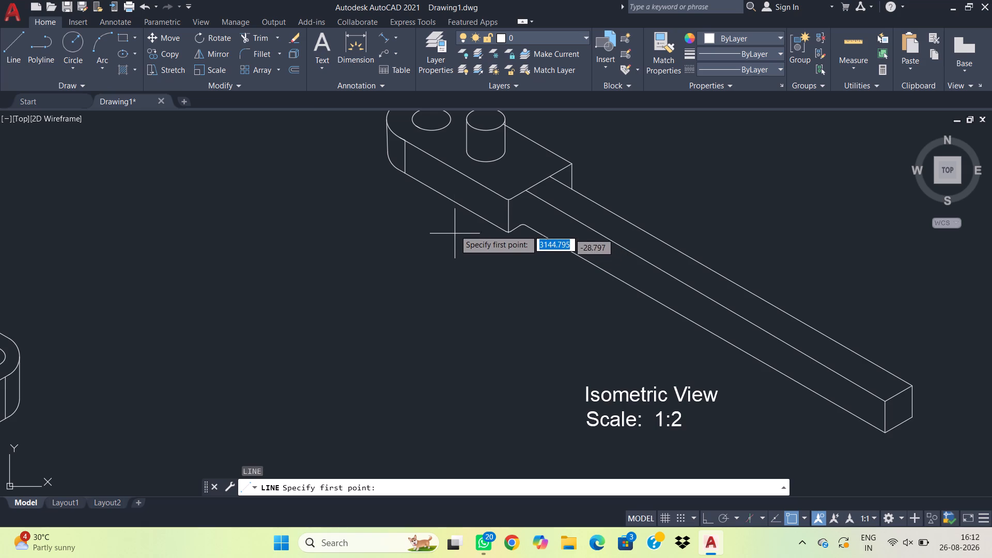
scroll(502, 199, "up", 1)
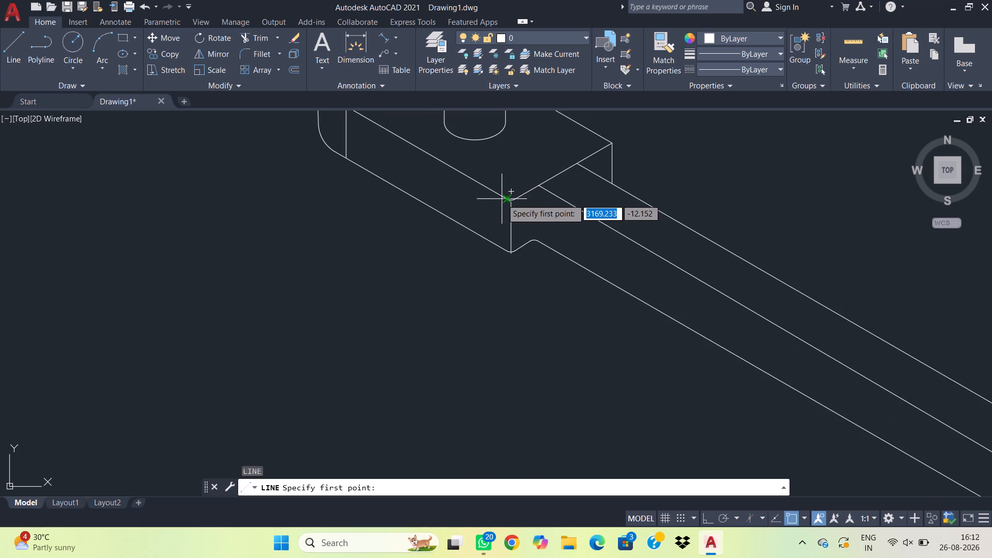
scroll(505, 205, "up", 2)
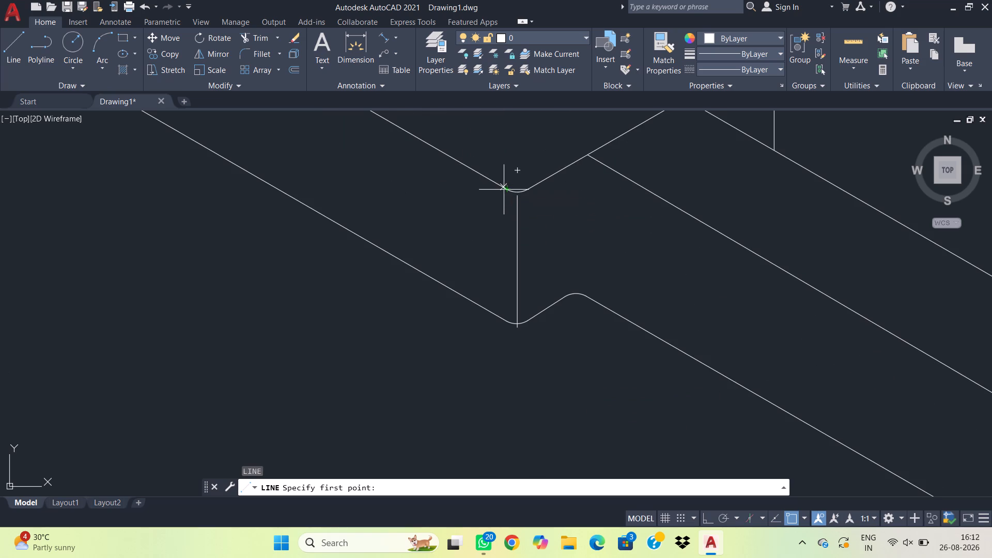
left_click(501, 189)
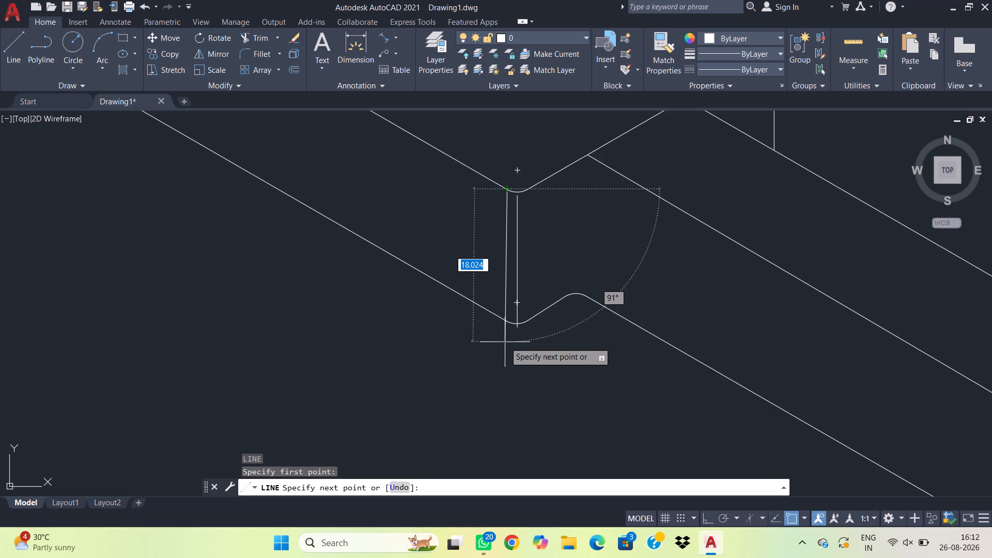
key("F8")
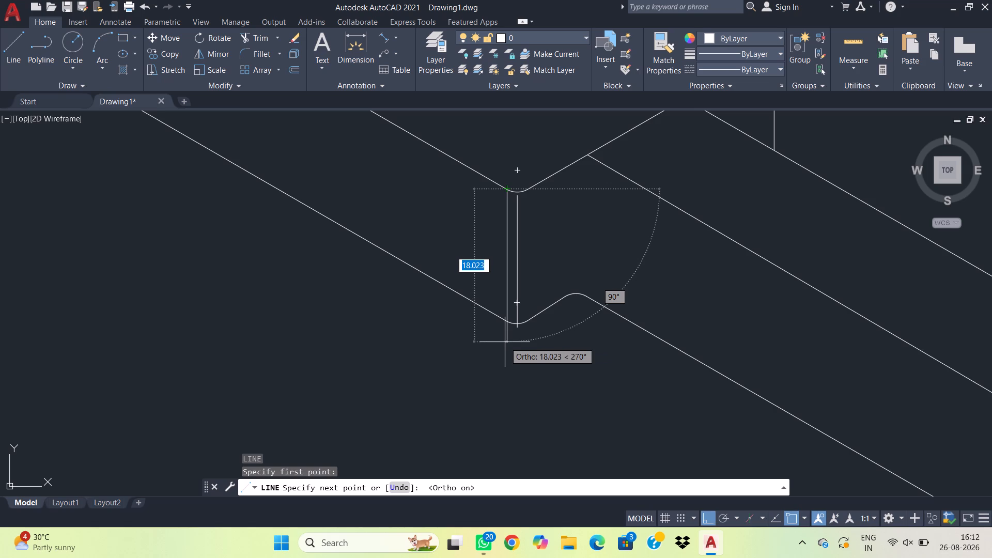
key("F8")
key("F8")
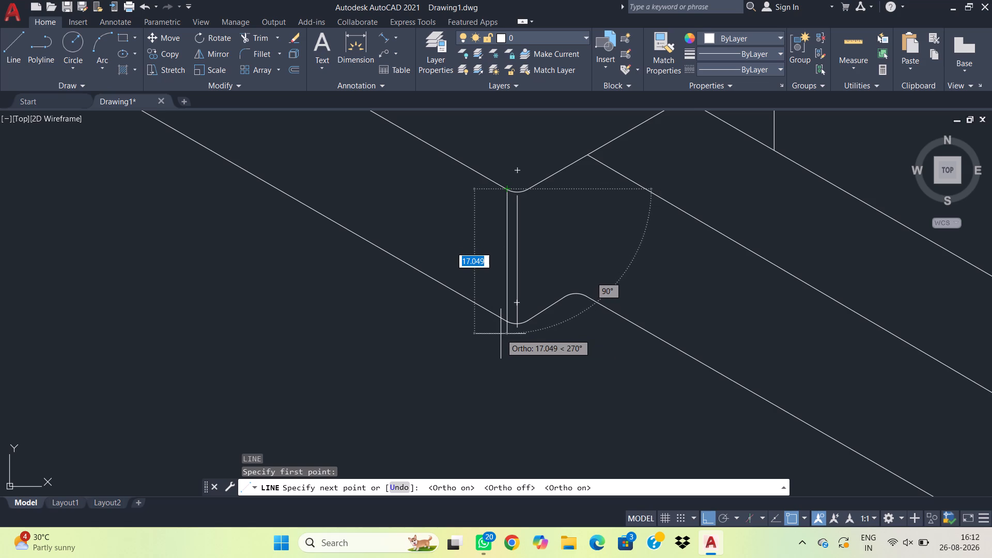
left_click(504, 320)
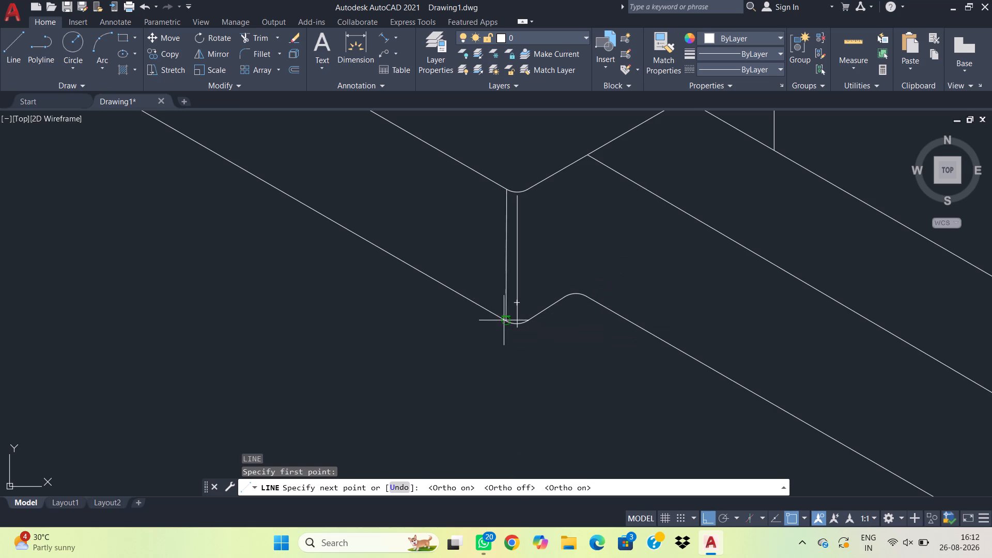
key("Escape")
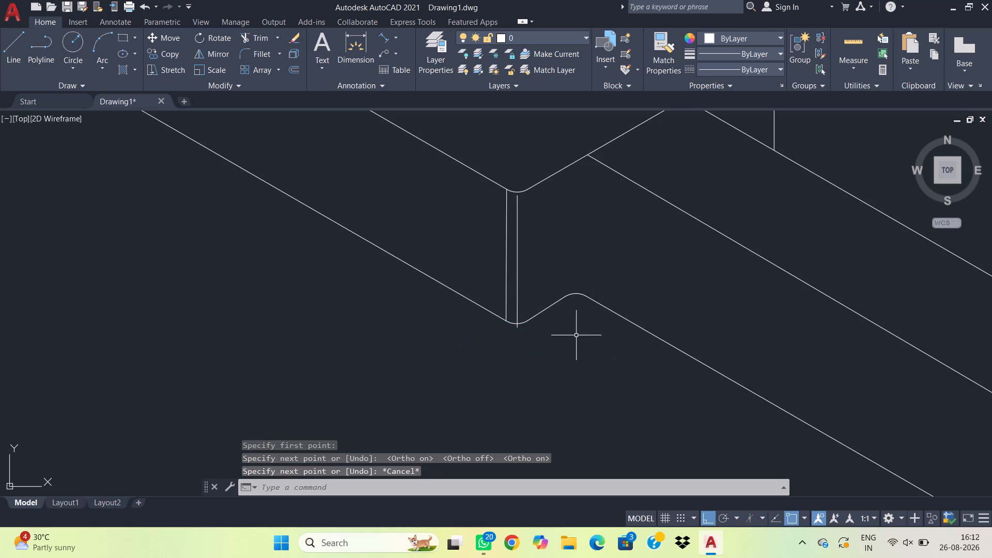
Move the existing vertical line at the arm's filleted near corner up to meet the top fillet arc.
left_click(523, 298)
left_click(512, 288)
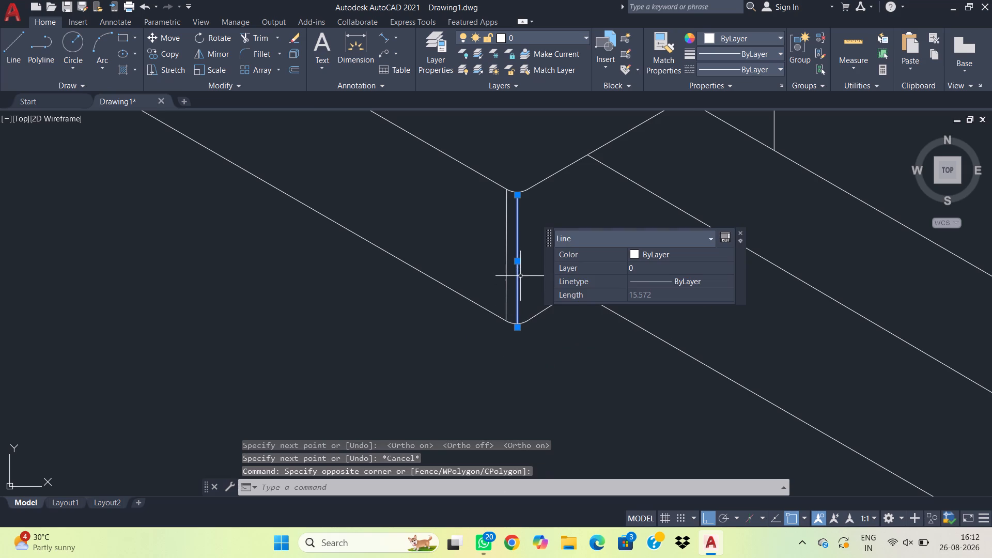
type("m")
key("space")
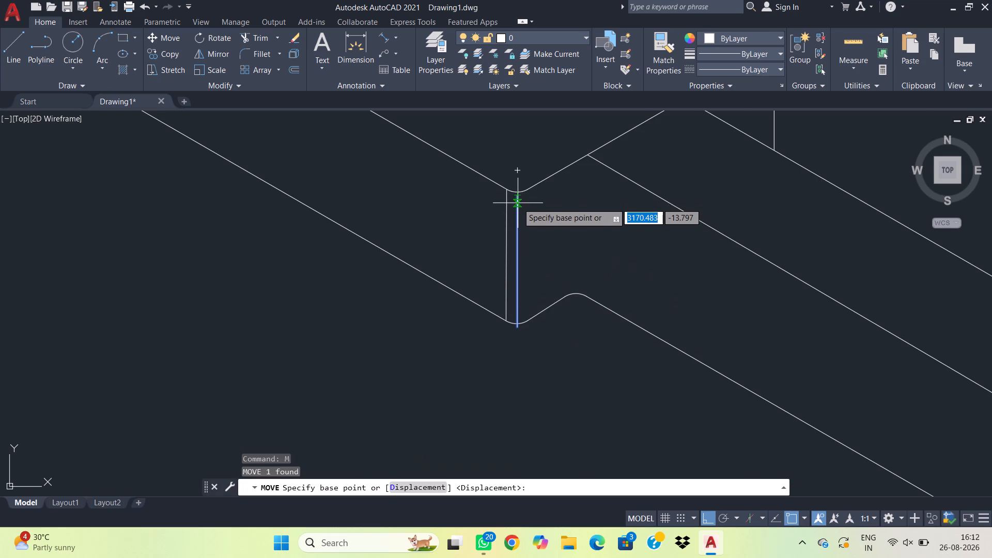
scroll(518, 203, "up", 2)
left_click(511, 187)
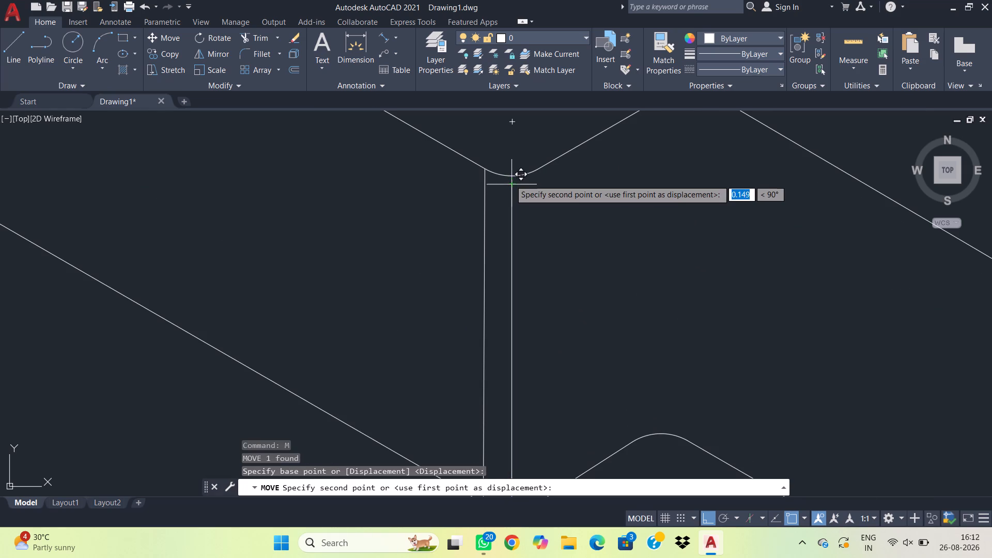
left_click(510, 178)
scroll(582, 238, "down", 1)
middle_click_drag(593, 313, 548, 277)
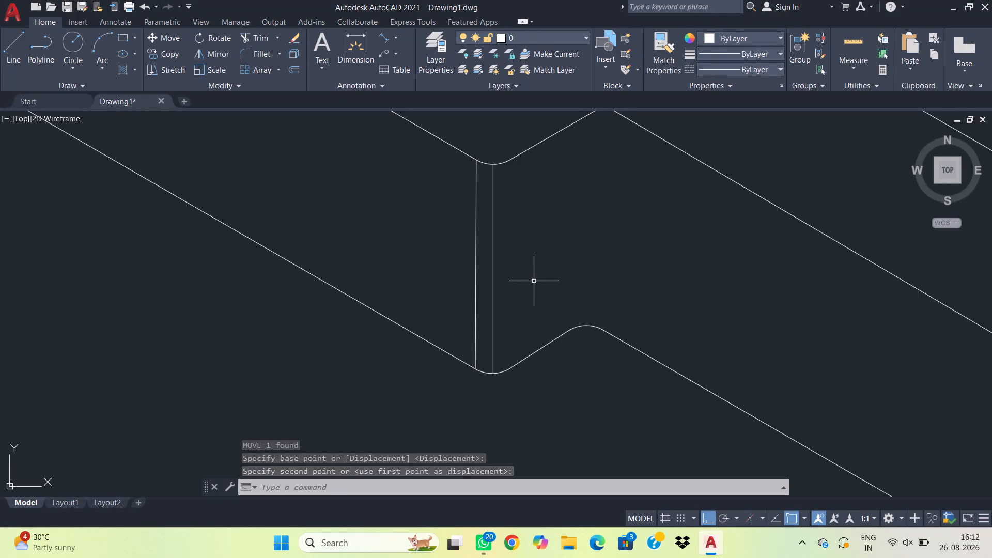
Draw a vertical line joining the top and bottom corner fillets at their ends on the bar side.
type("l")
key("space")
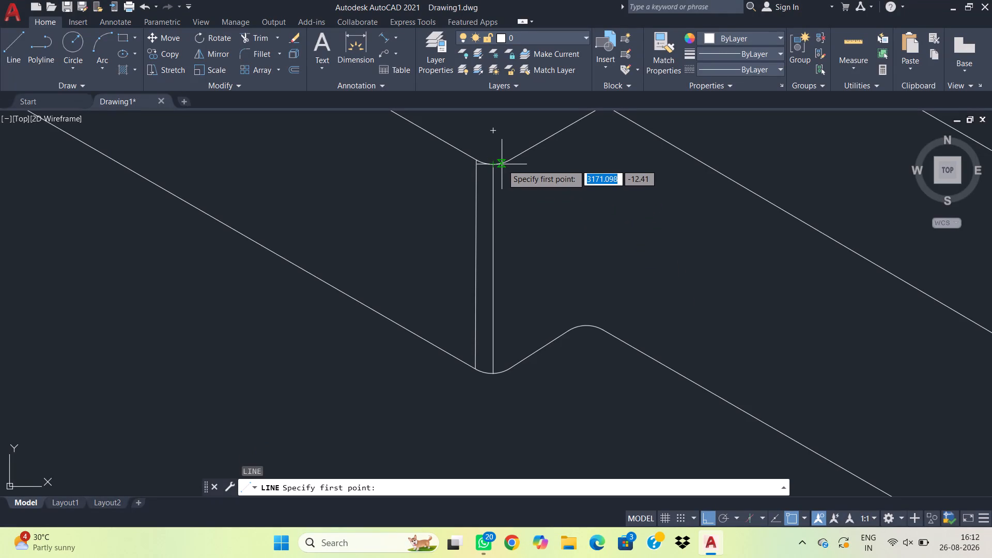
left_click(504, 163)
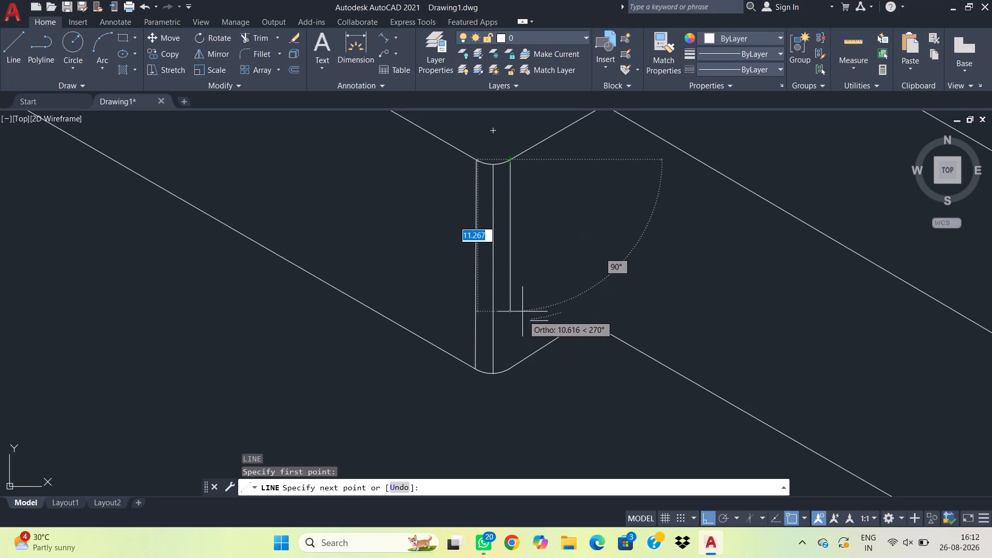
left_click(512, 371)
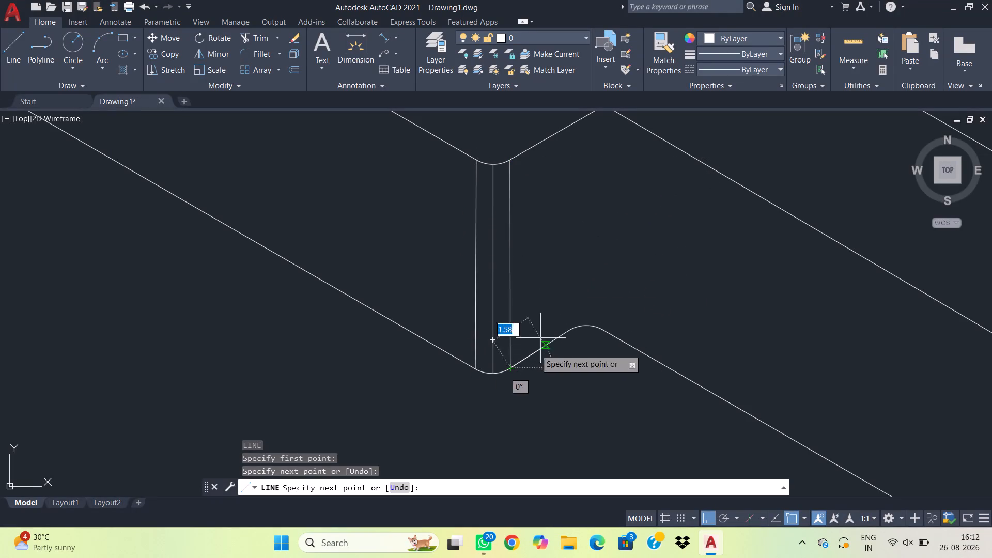
key("Escape")
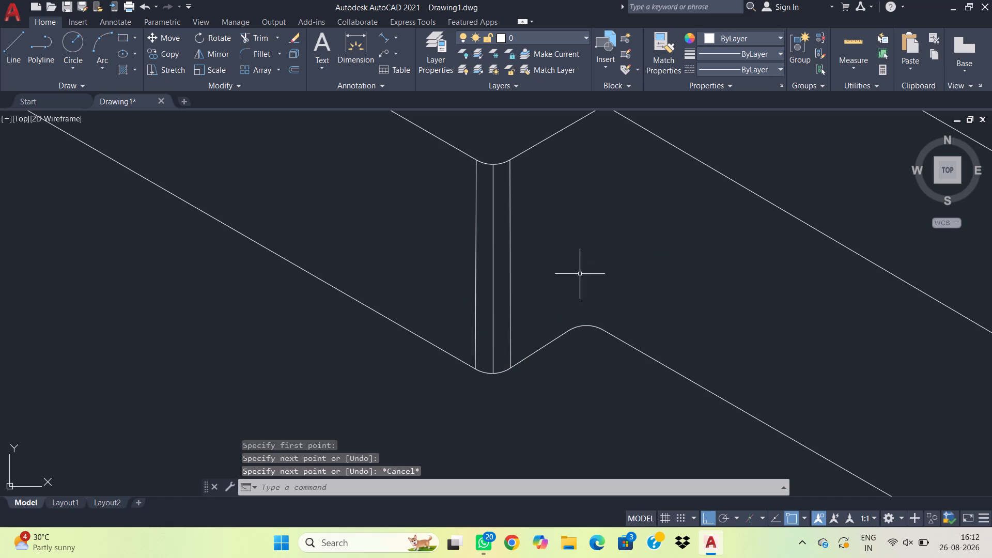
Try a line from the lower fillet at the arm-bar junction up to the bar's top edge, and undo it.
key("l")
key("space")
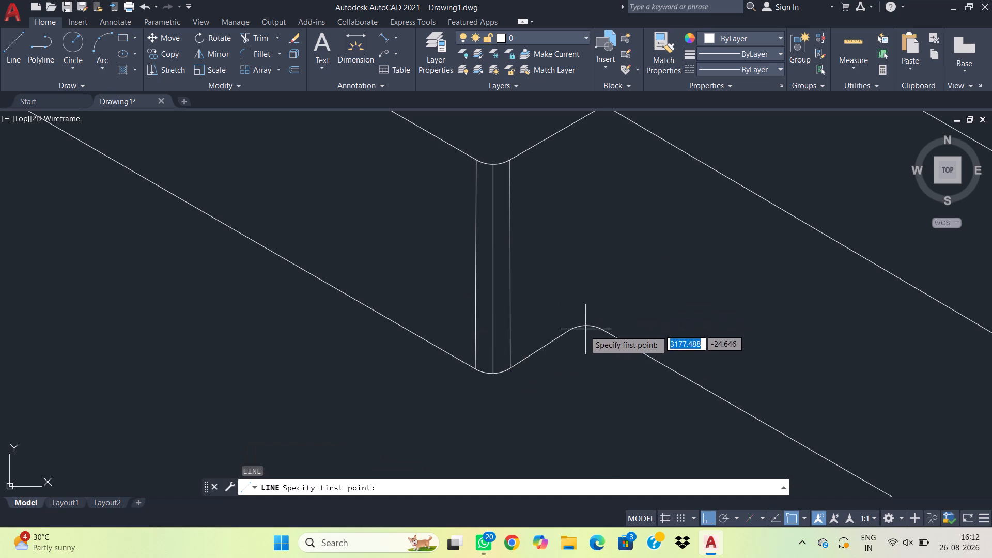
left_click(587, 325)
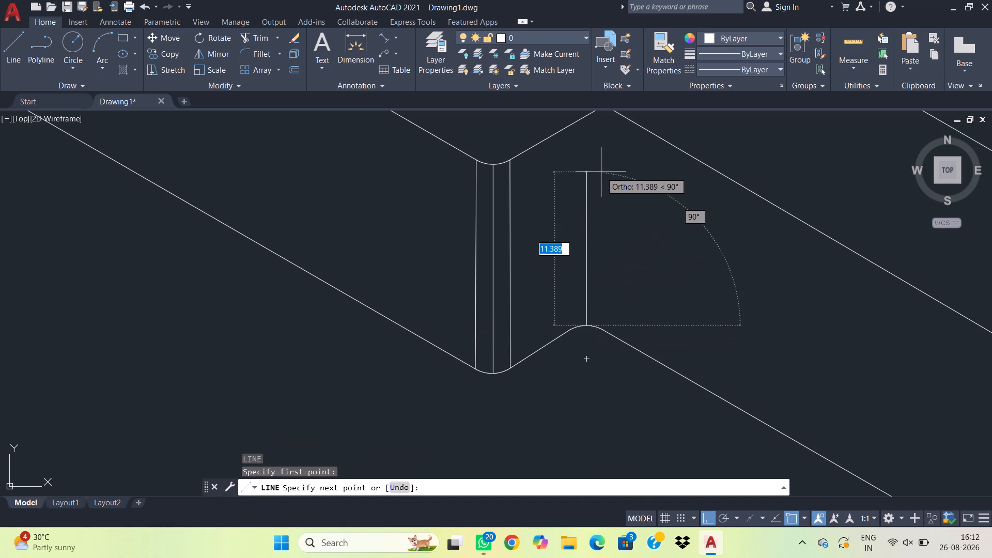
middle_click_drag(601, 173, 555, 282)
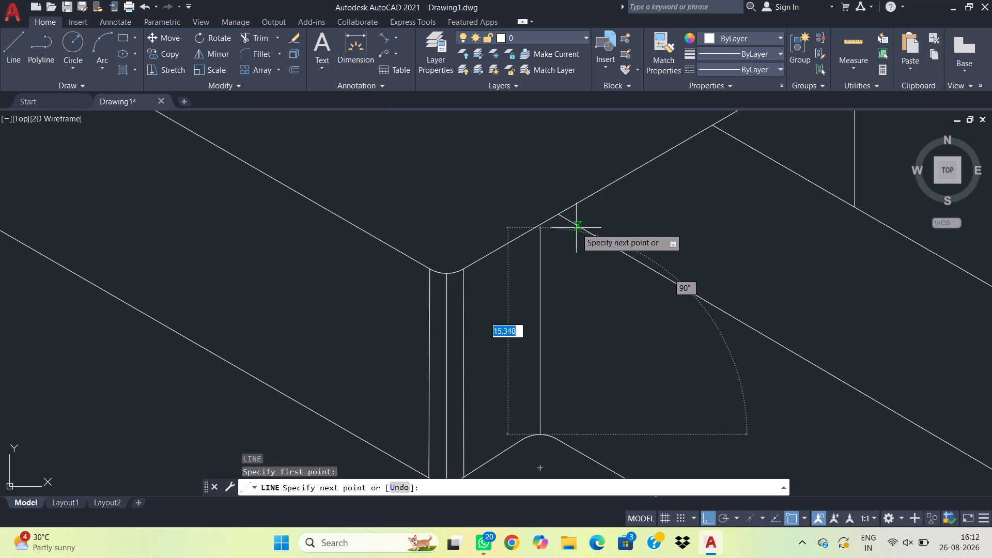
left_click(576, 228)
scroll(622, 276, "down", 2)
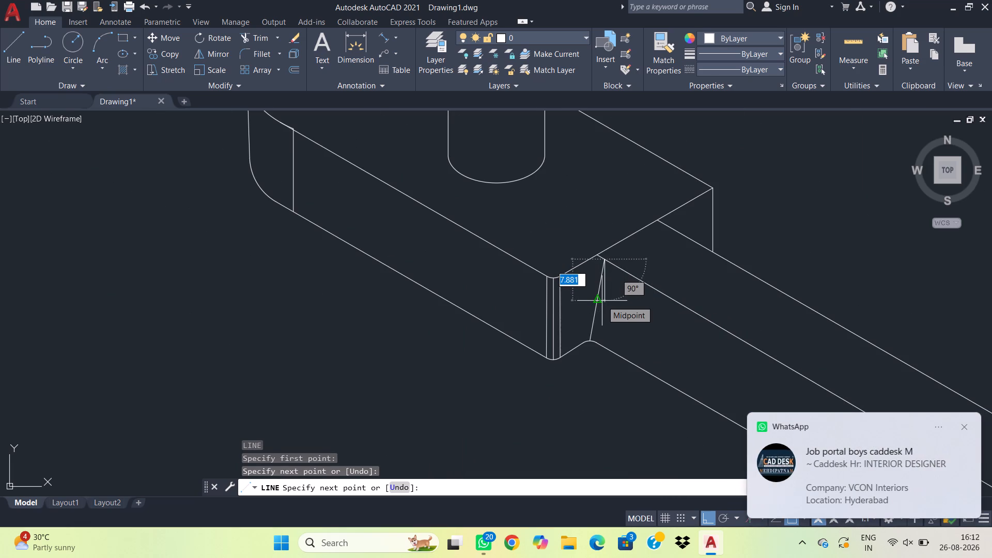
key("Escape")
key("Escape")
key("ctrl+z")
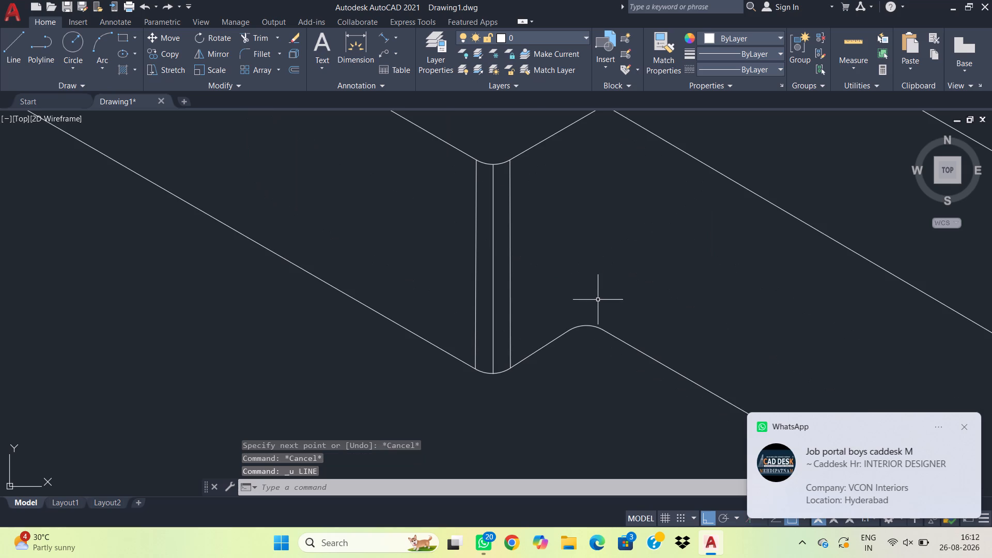
Dismiss the WhatsApp notification and examine the arm's isometric view and the overall layout of both parts' views.
scroll(596, 315, "down", 1)
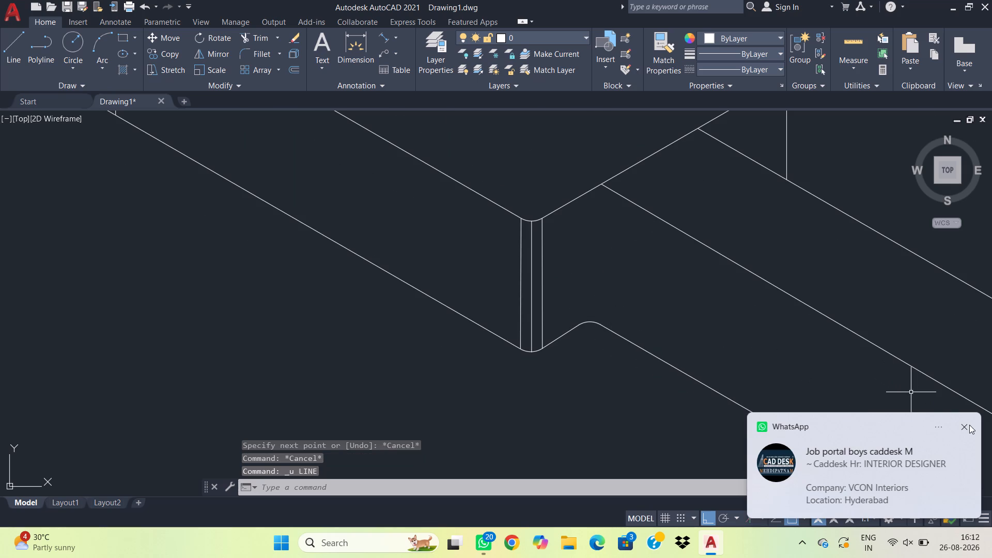
left_click(969, 426)
scroll(860, 387, "down", 1)
scroll(776, 332, "down", 1)
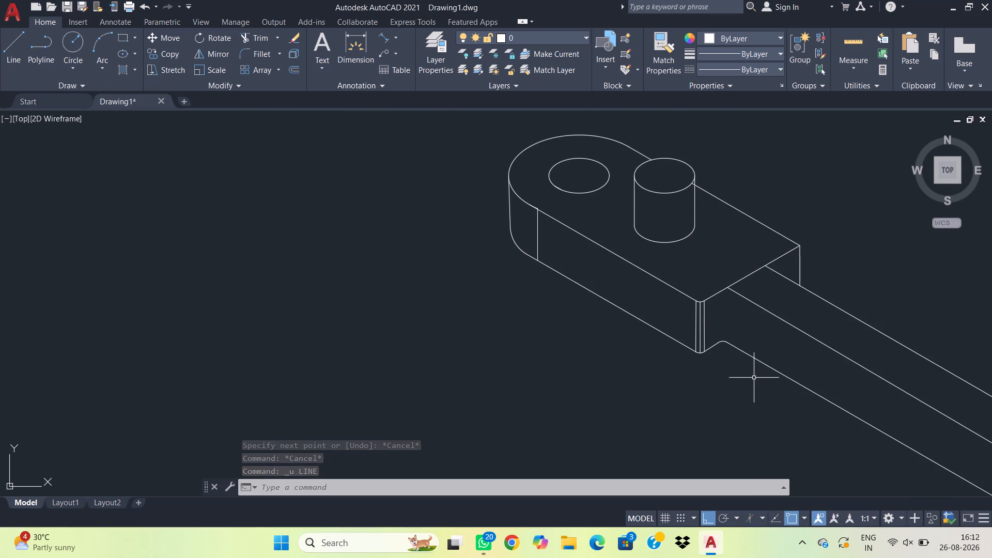
scroll(755, 375, "down", 1)
scroll(832, 392, "down", 1)
middle_click_drag(830, 391, 783, 369)
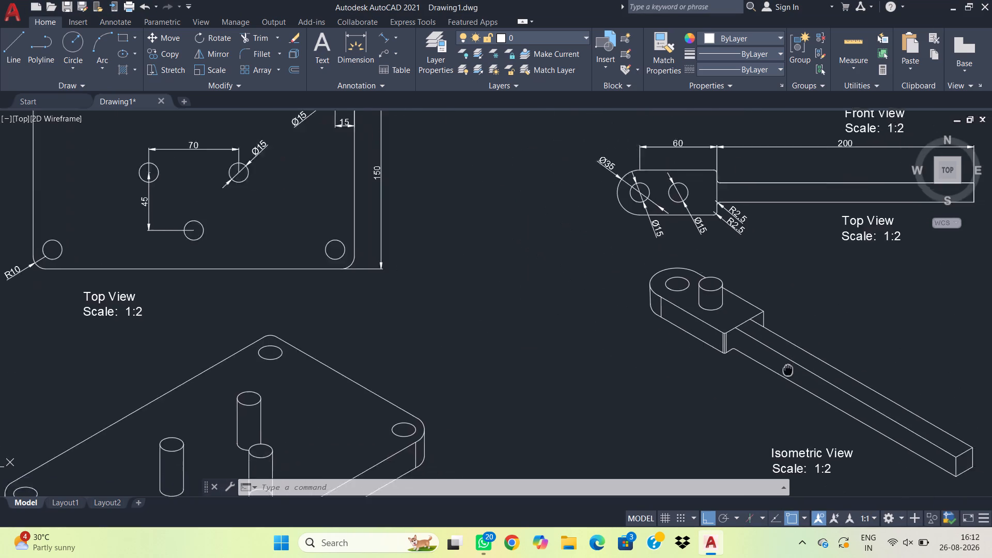
middle_click_drag(783, 369, 674, 336)
middle_click_drag(692, 405, 704, 379)
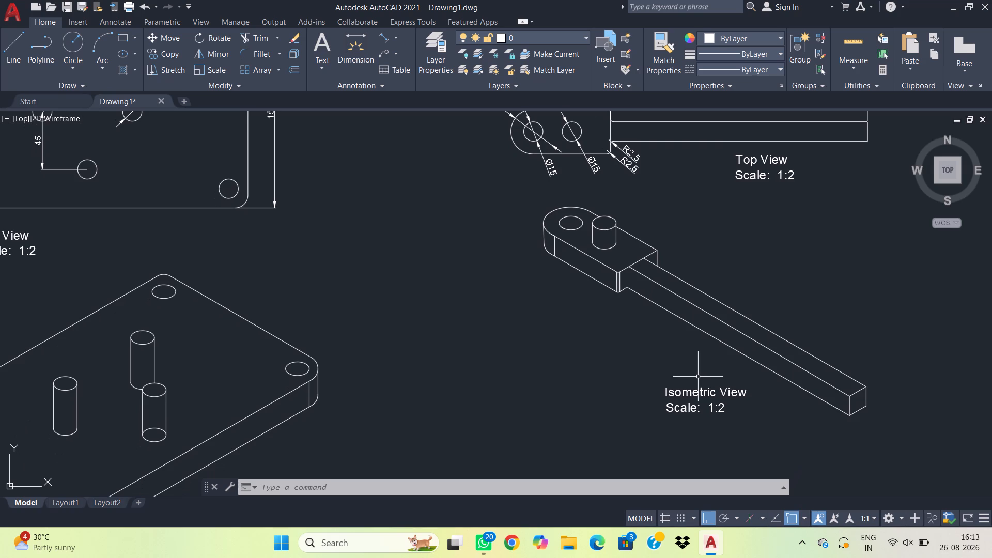
scroll(696, 378, "down", 2)
scroll(672, 353, "up", 1)
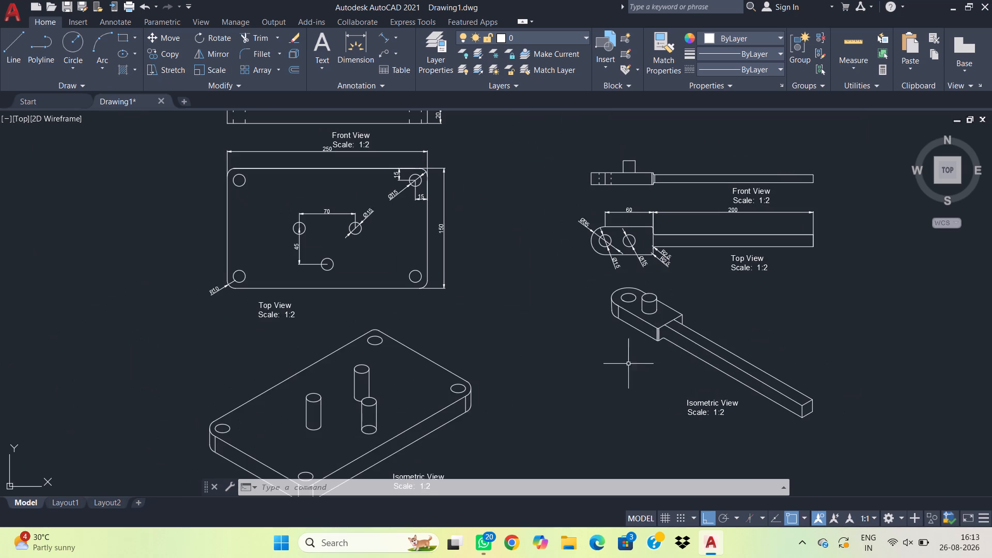
middle_click_drag(599, 375, 585, 333)
scroll(575, 327, "down", 1)
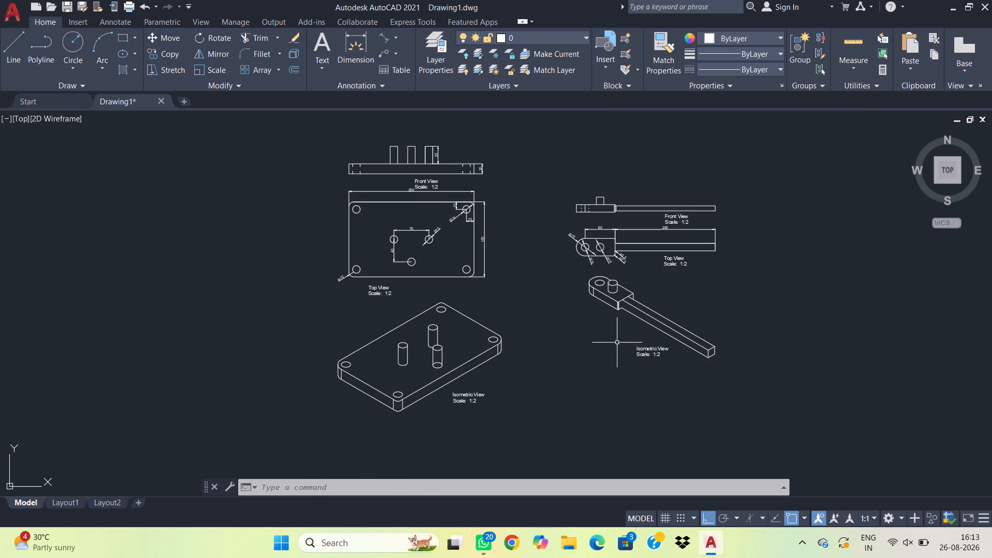
scroll(613, 343, "up", 1)
scroll(587, 345, "down", 1)
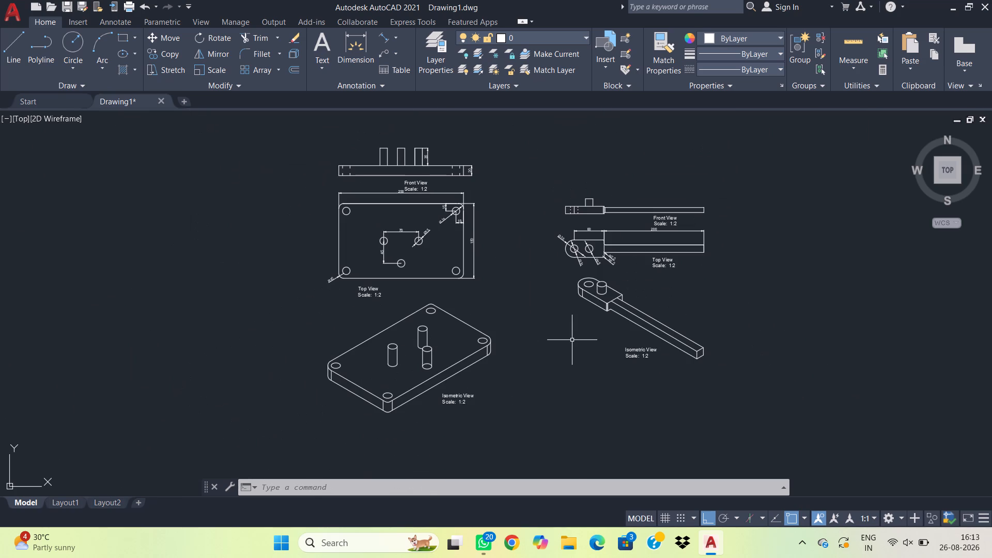
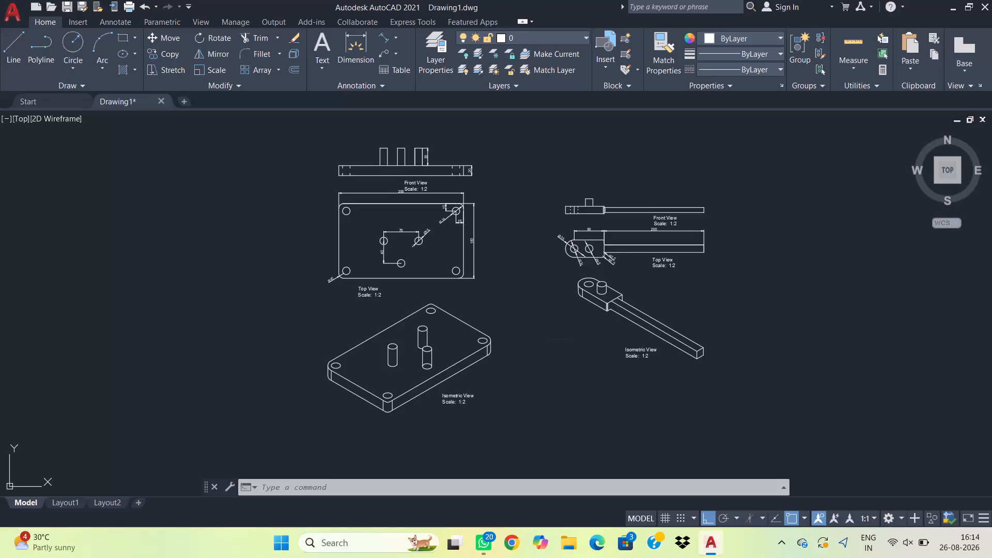
Save the drawing.
key("ctrl+s")
key("ctrl+s")
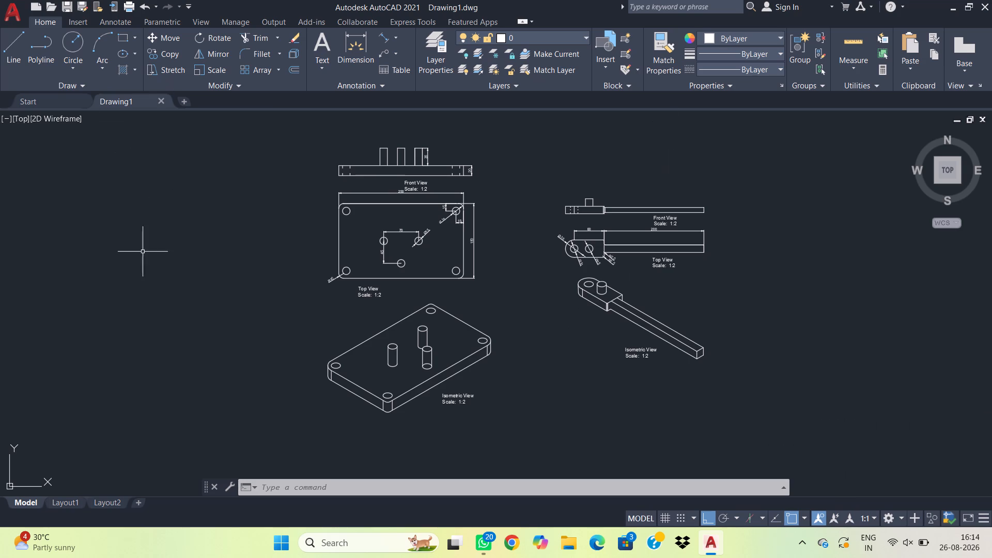
Check how the drawing views sit on the Layout2 and Layout1 sheets, and return to model space.
left_click(102, 501)
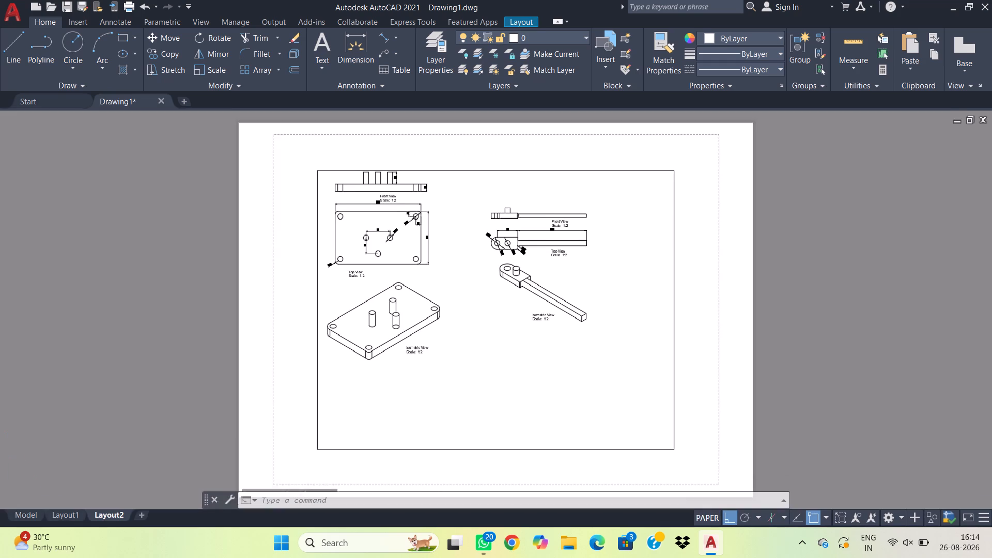
scroll(424, 378, "up", 1)
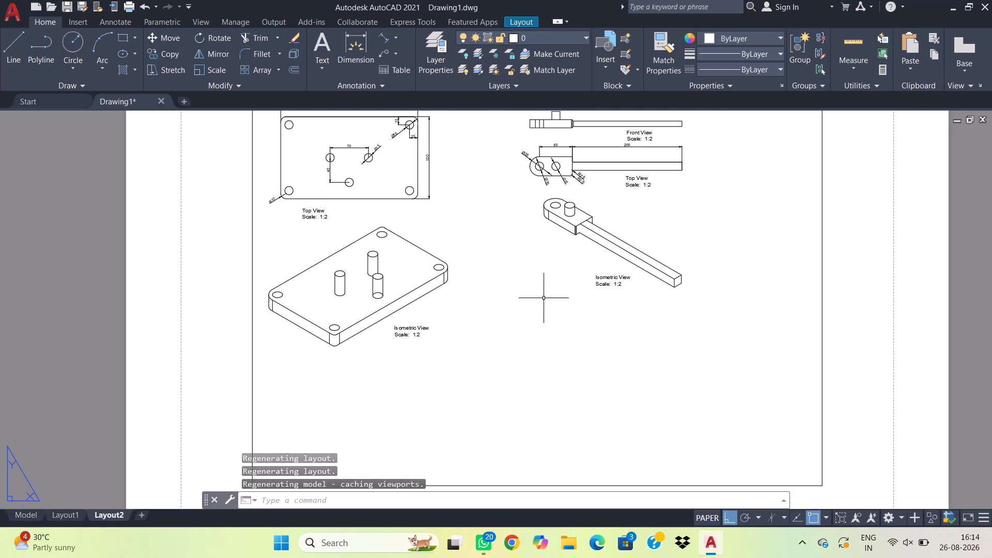
scroll(550, 299, "down", 1)
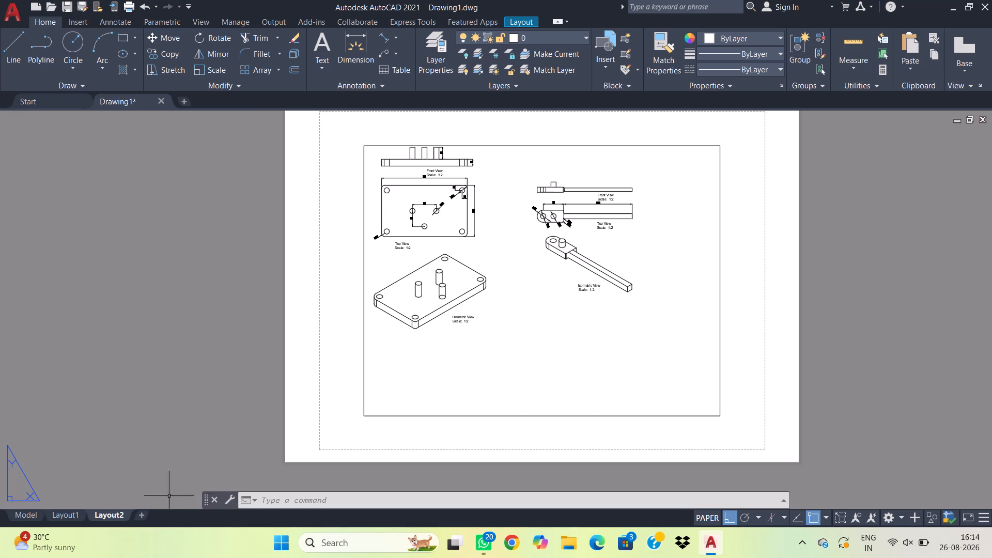
left_click(74, 518)
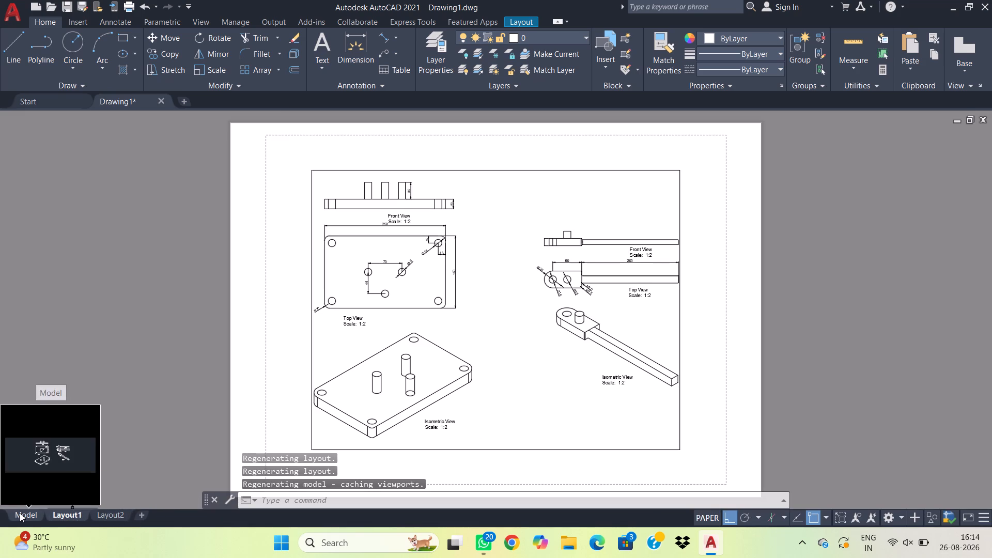
left_click(20, 513)
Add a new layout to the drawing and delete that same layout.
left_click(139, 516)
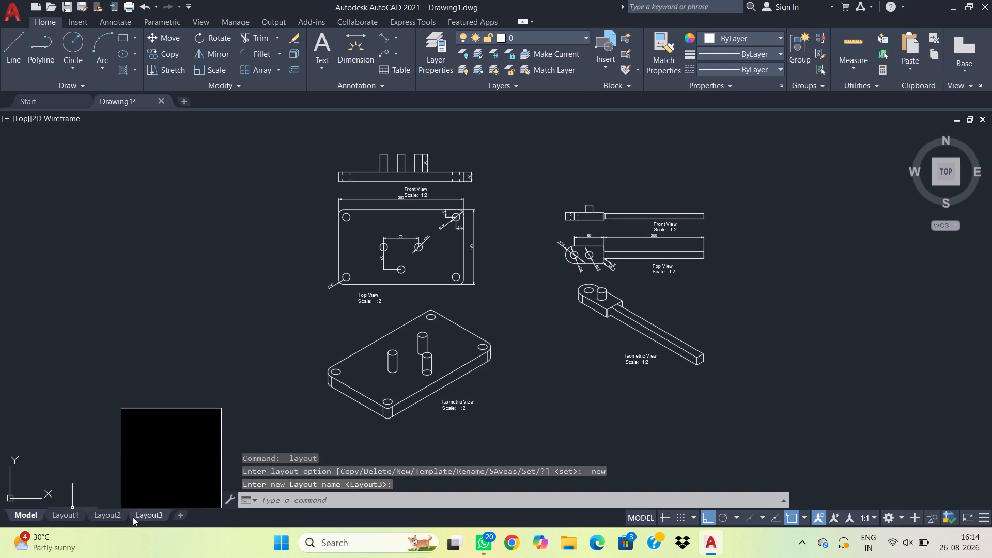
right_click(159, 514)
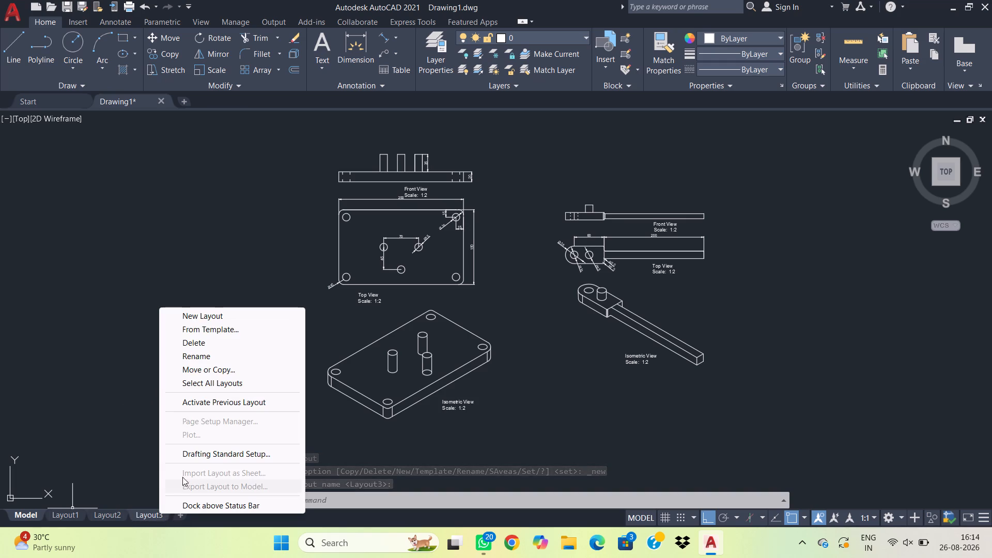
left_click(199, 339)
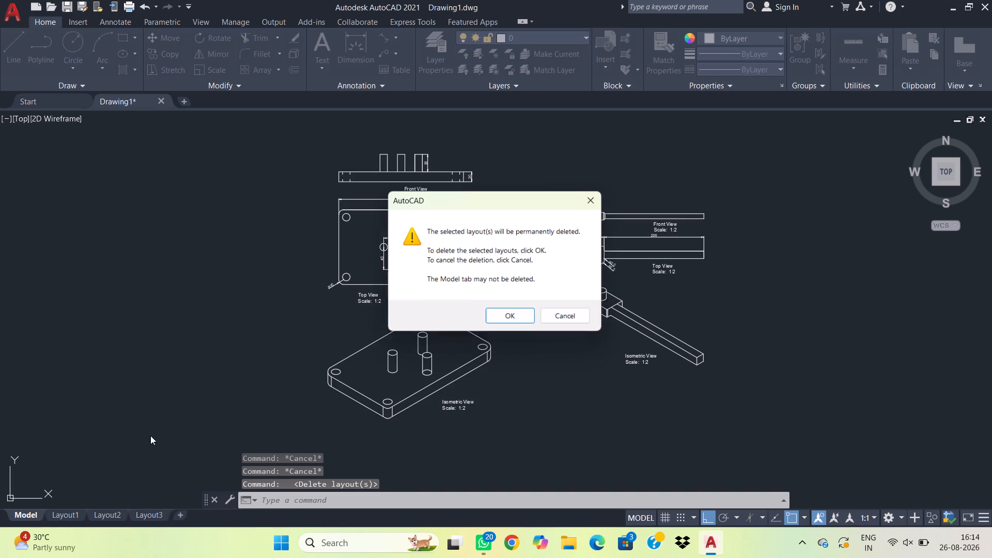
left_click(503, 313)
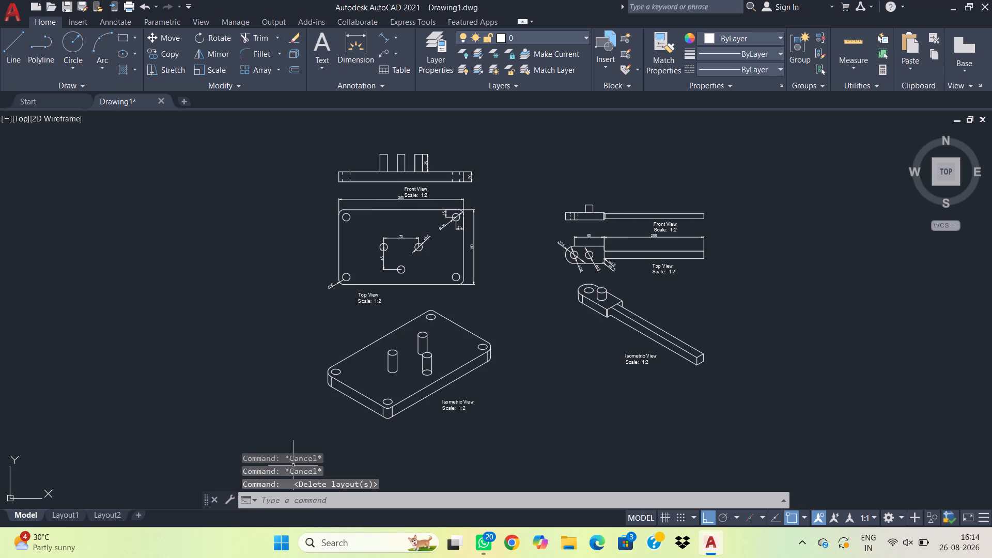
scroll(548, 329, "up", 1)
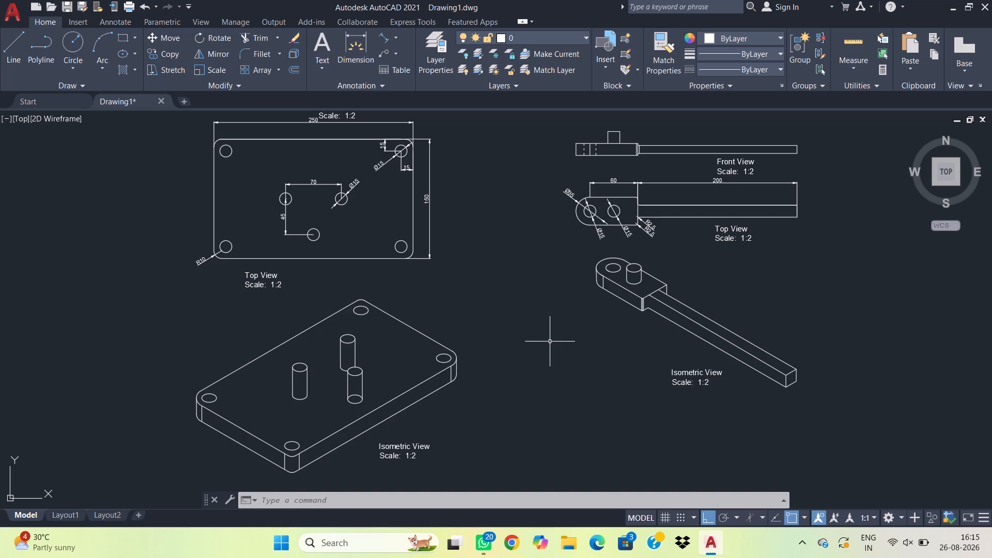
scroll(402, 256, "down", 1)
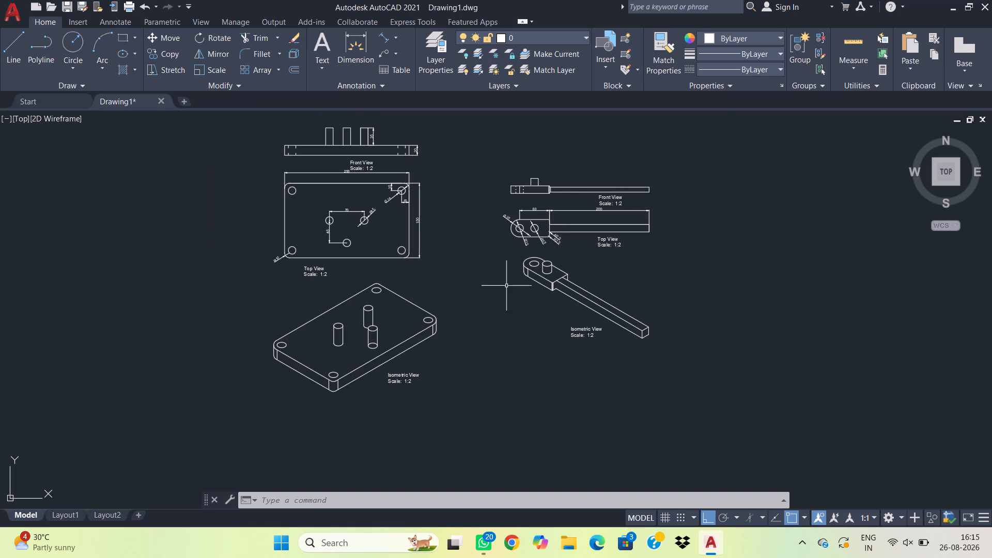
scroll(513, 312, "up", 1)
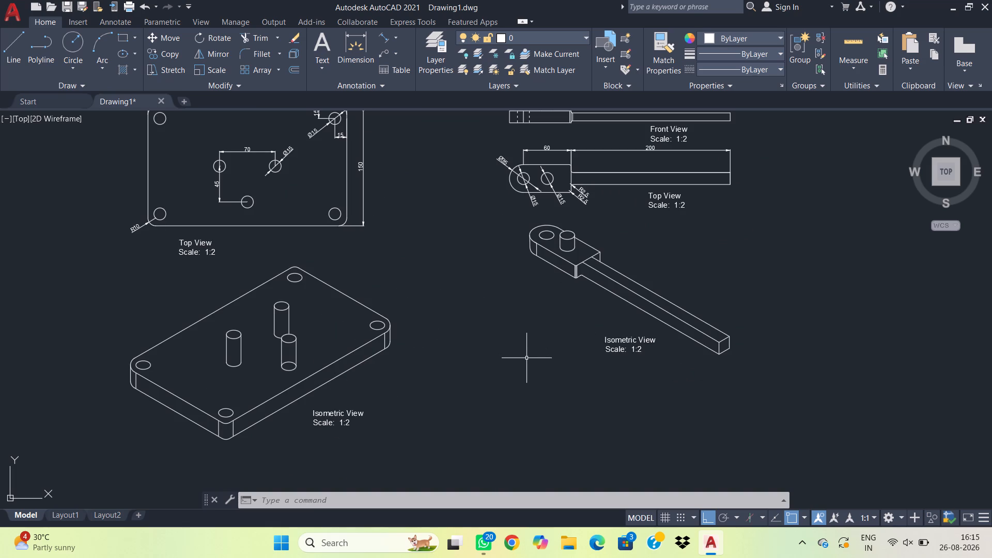
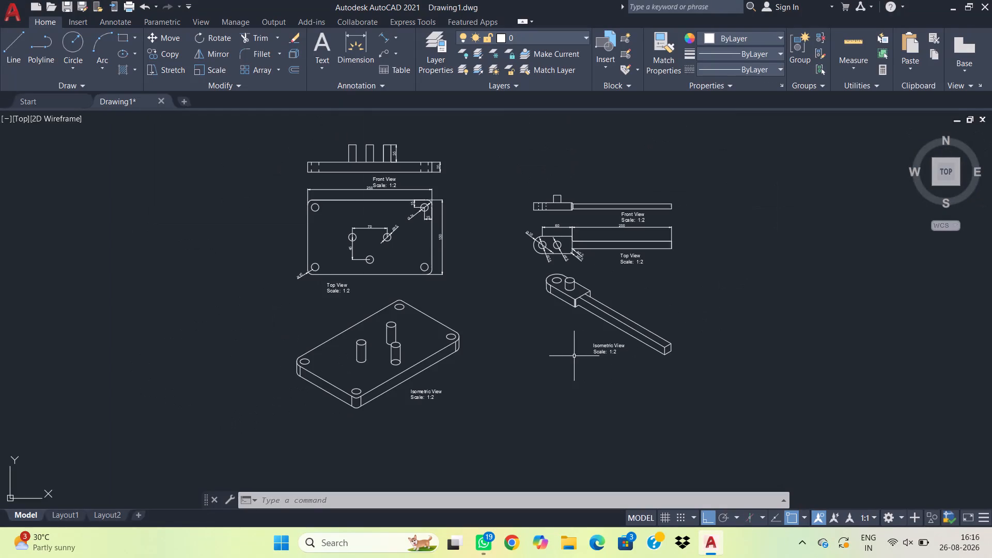
Examine the plate and lever-arm views in model space, checking the lever arm's dimensions, view labels and overall arrangement.
scroll(569, 351, "up", 3)
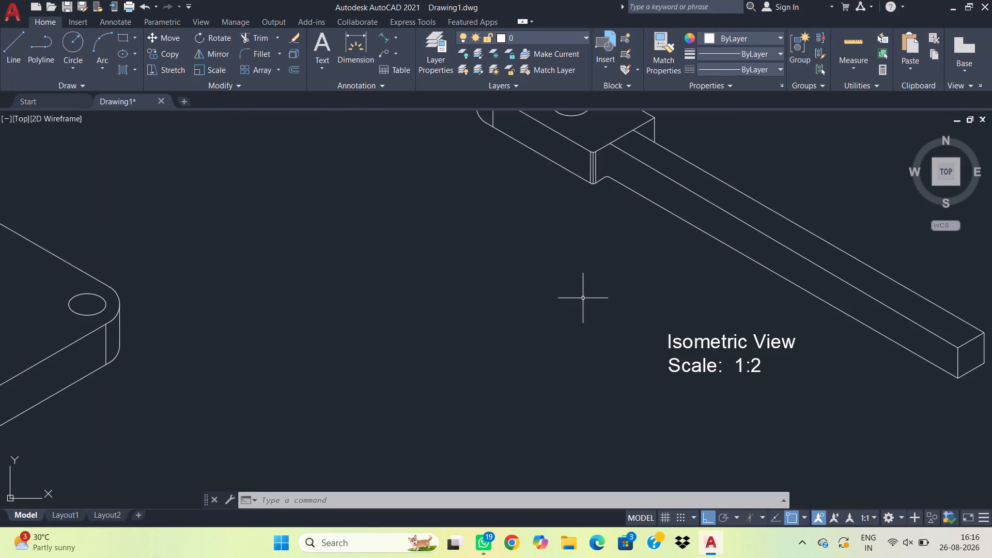
scroll(583, 290, "down", 1)
middle_click_drag(548, 309, 598, 383)
scroll(555, 324, "down", 2)
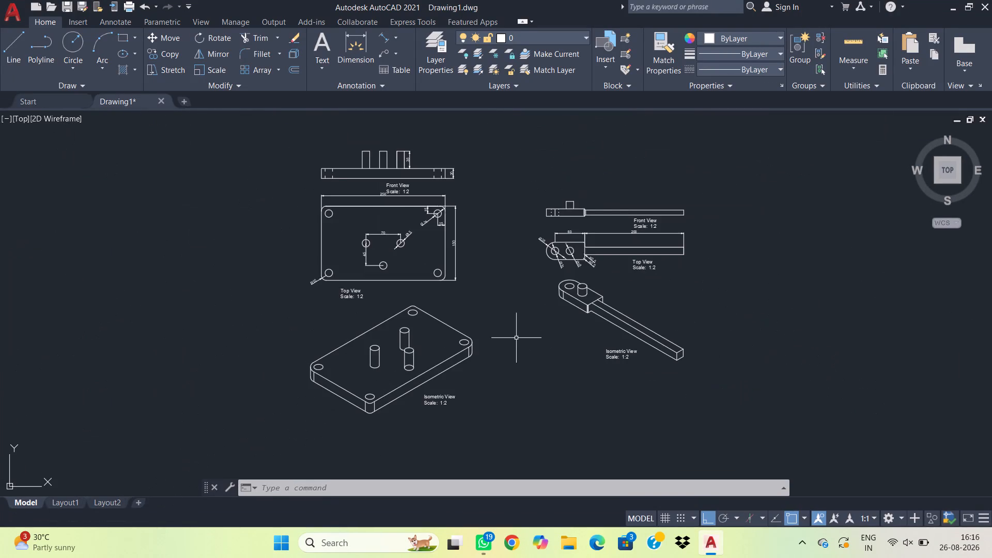
scroll(516, 333, "up", 1)
middle_click_drag(513, 338, 506, 369)
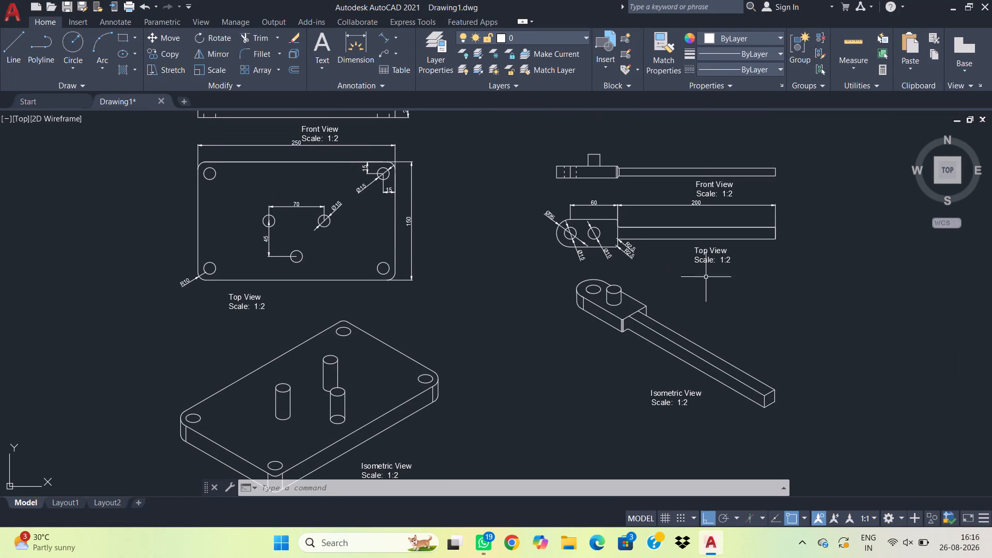
scroll(659, 161, "up", 2)
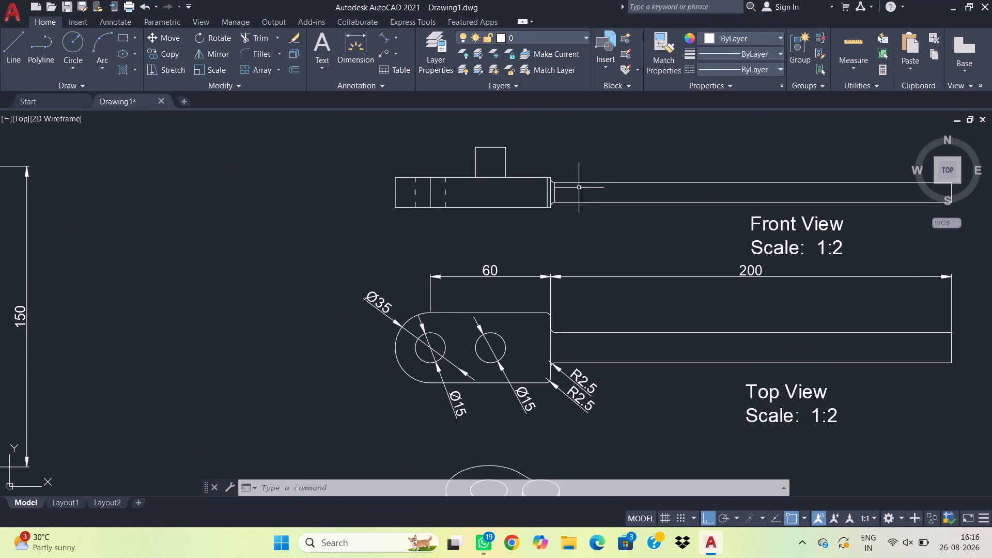
scroll(578, 189, "up", 1)
scroll(553, 240, "down", 1)
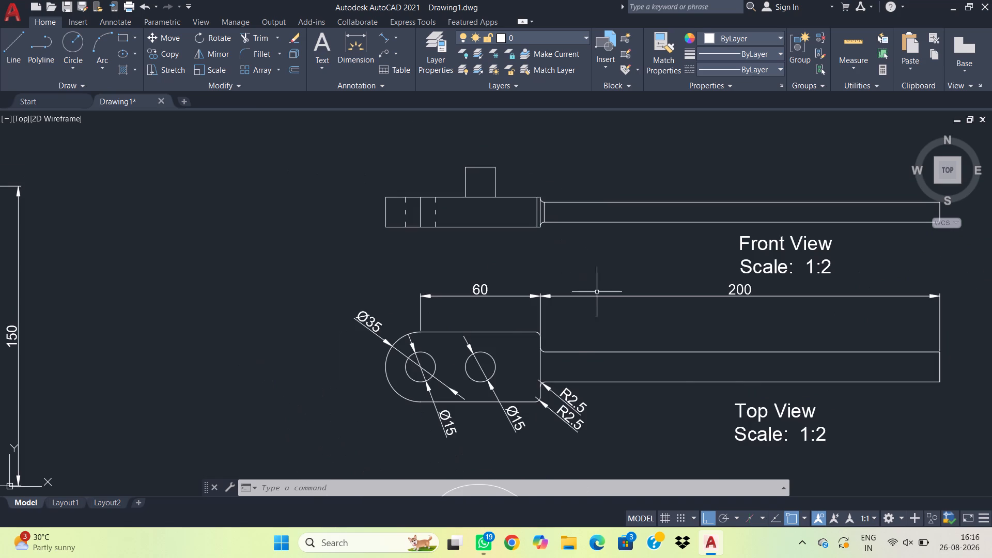
scroll(608, 303, "down", 1)
middle_click_drag(647, 389, 634, 282)
scroll(634, 303, "down", 1)
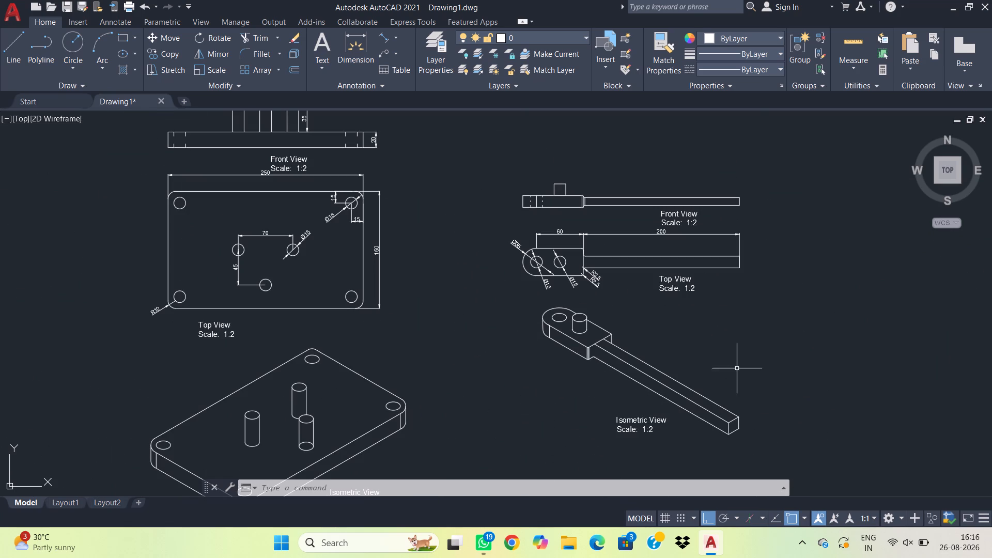
scroll(747, 384, "down", 1)
middle_click_drag(763, 424, 736, 368)
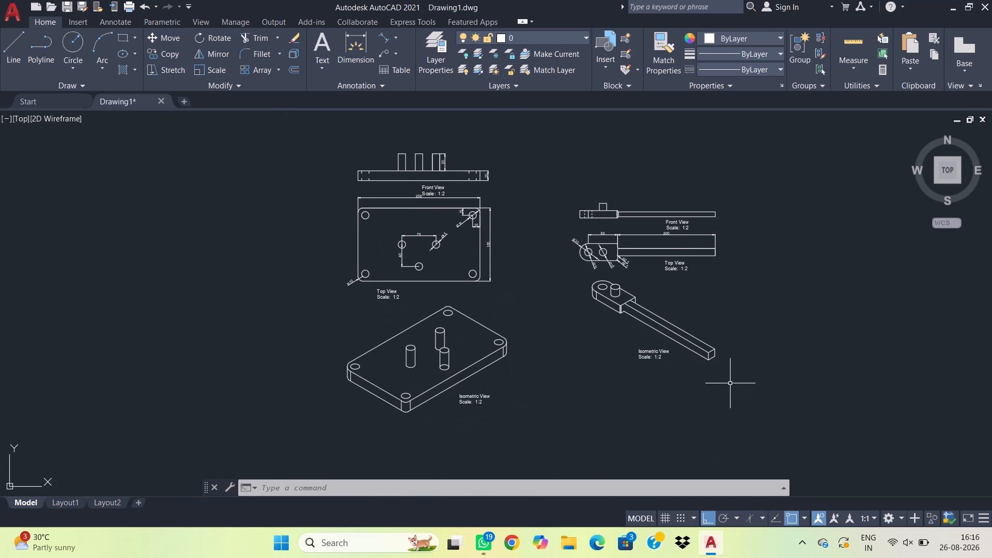
Move the plate's Front View label slightly up, away from the 250 dimension above the top view.
scroll(482, 282, "up", 2)
middle_click_drag(464, 241, 500, 359)
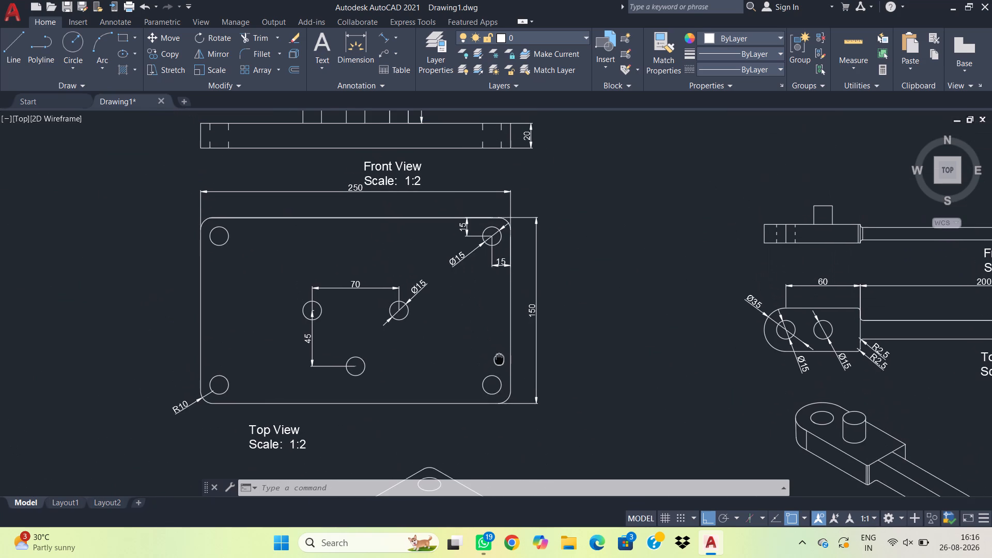
middle_click_drag(500, 359, 496, 356)
left_click(435, 167)
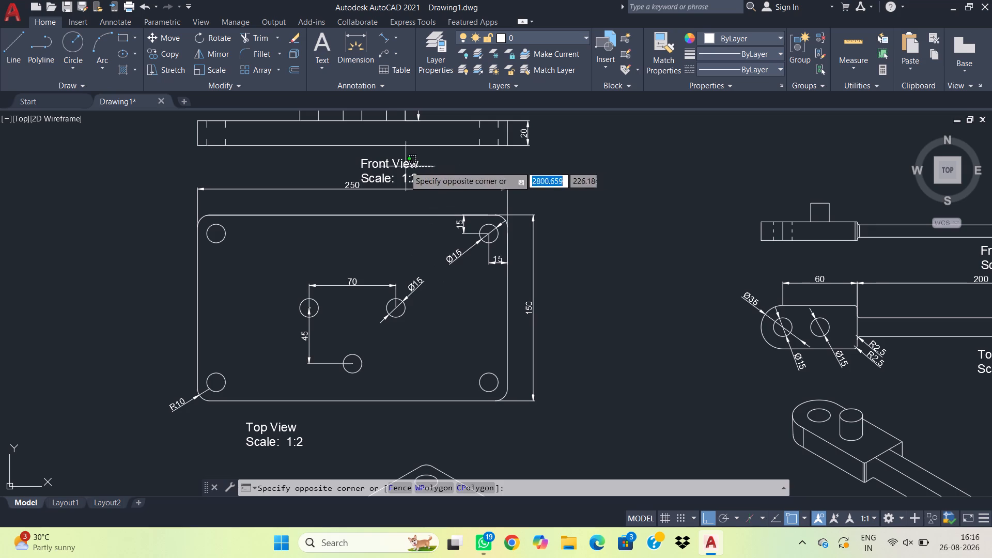
left_click(399, 165)
type("m")
key("space")
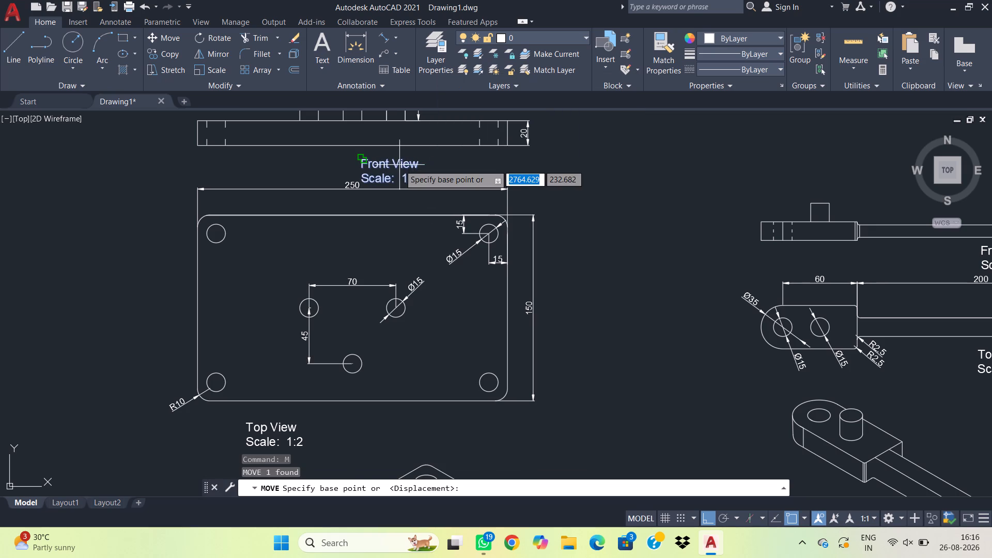
left_click(431, 173)
left_click(432, 166)
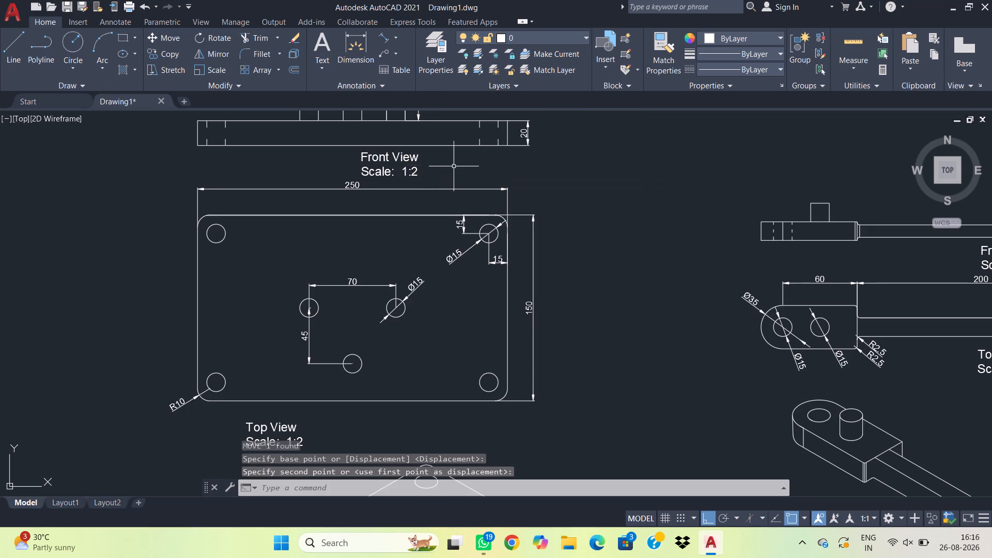
scroll(630, 193, "down", 1)
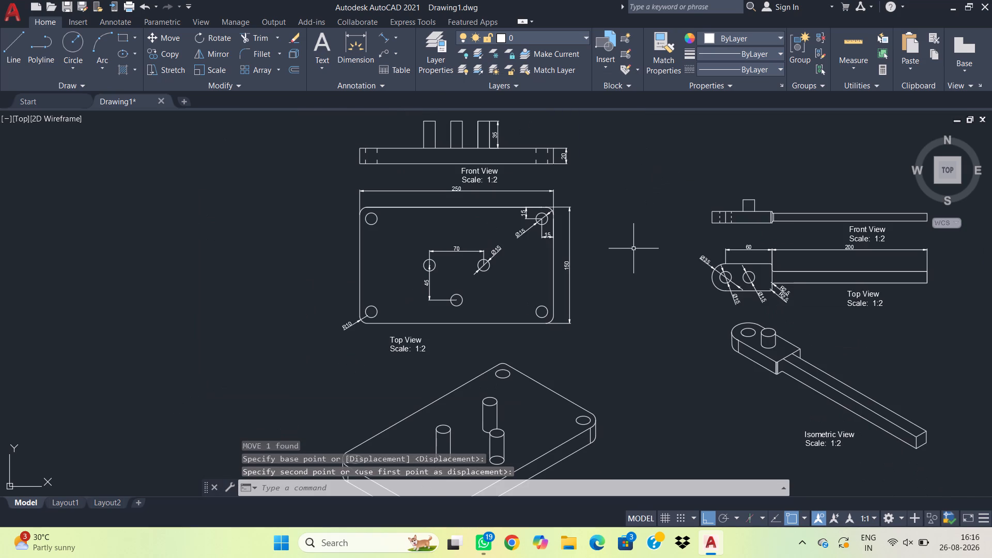
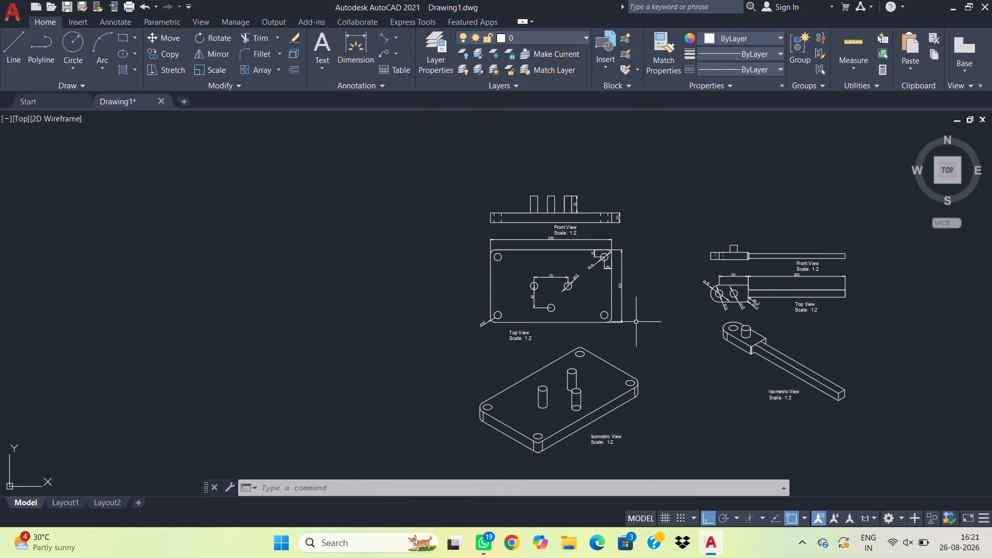
Save Drawing1 with the adjusted Front View label.
middle_click_drag(636, 322, 632, 295)
scroll(630, 289, "up", 1)
middle_click_drag(637, 314, 619, 306)
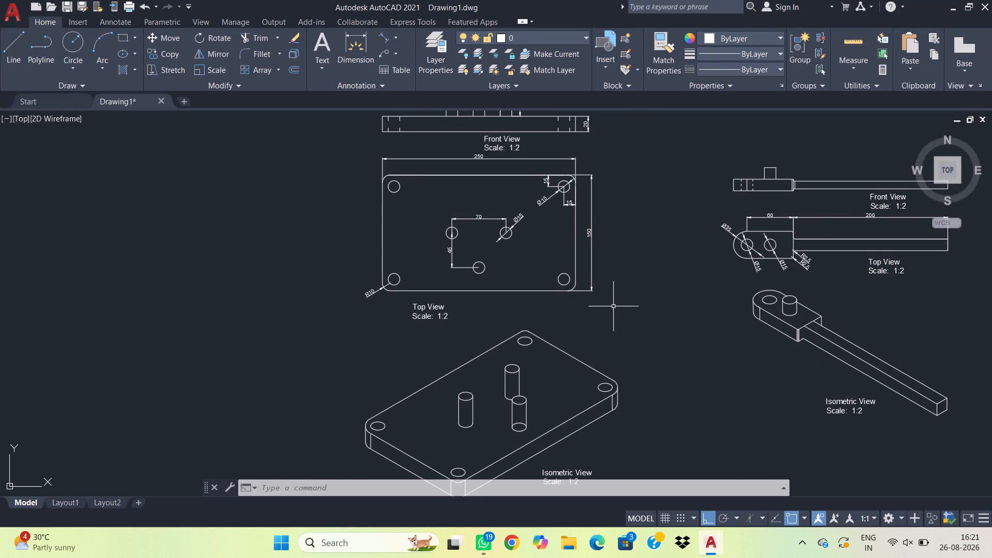
key("Escape")
key("Escape")
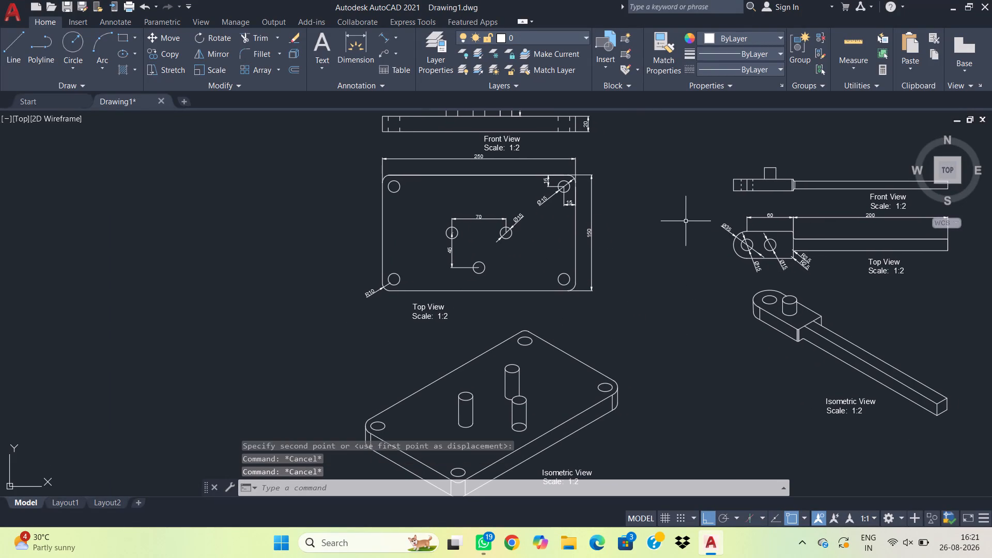
key("ctrl+s")
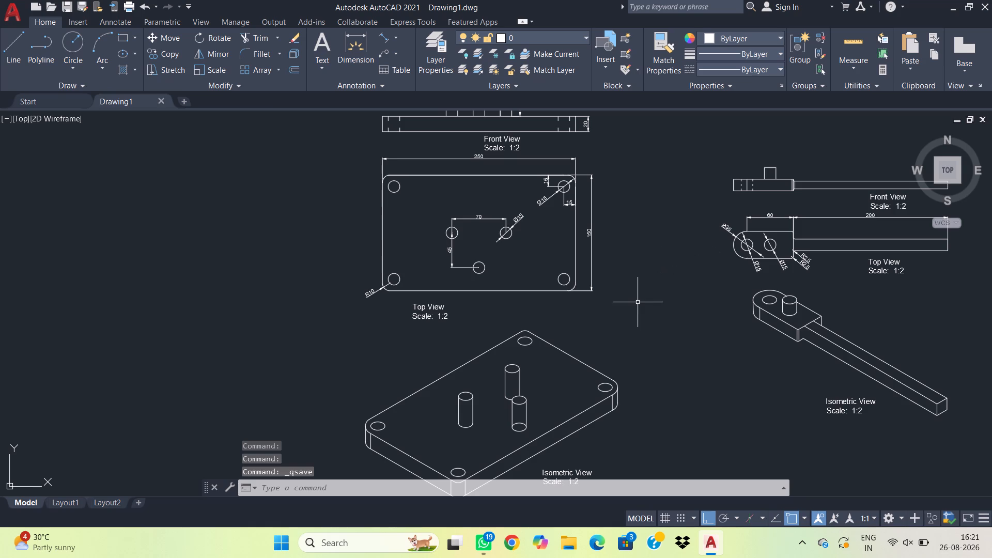
Turn off command log file recording with the LOGFILEOFF command.
type("lo")
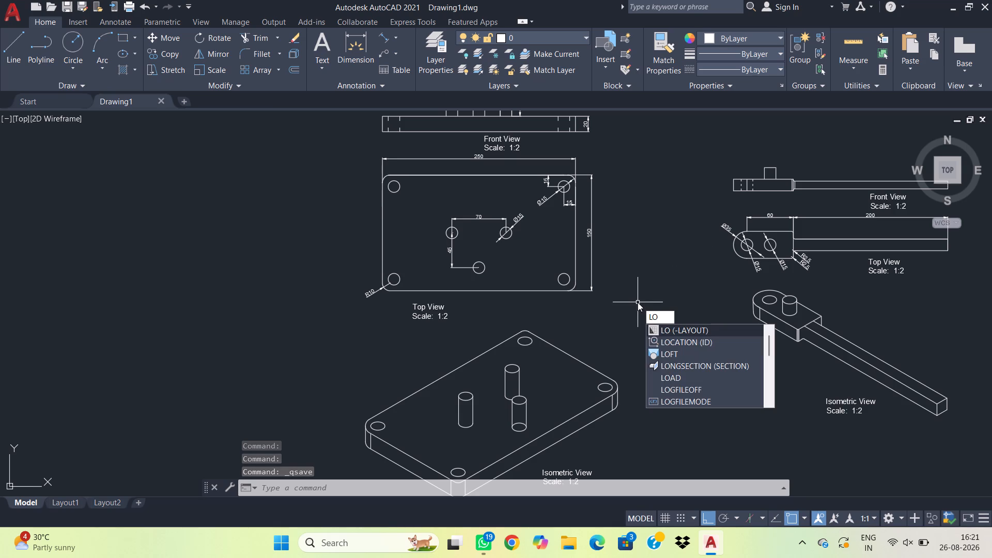
key("g")
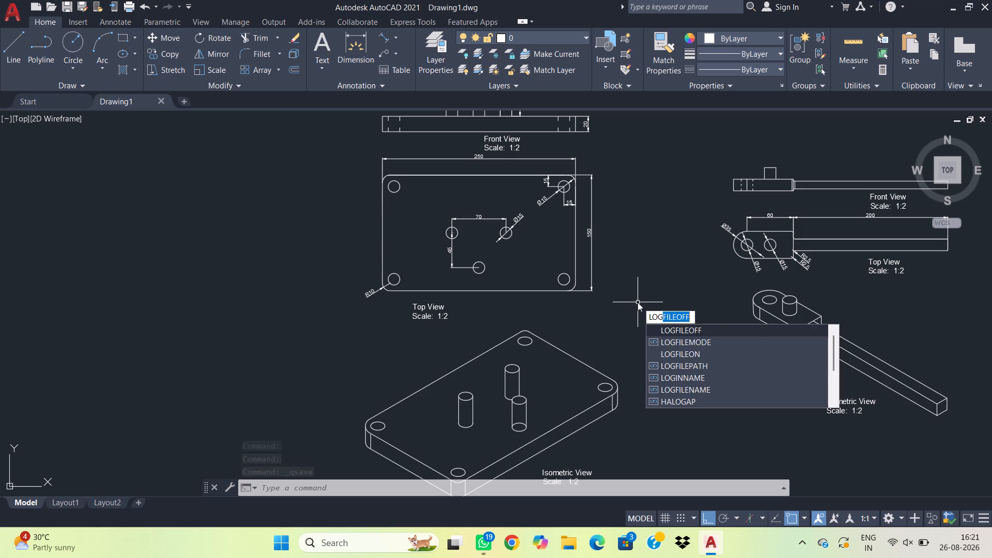
type("fi")
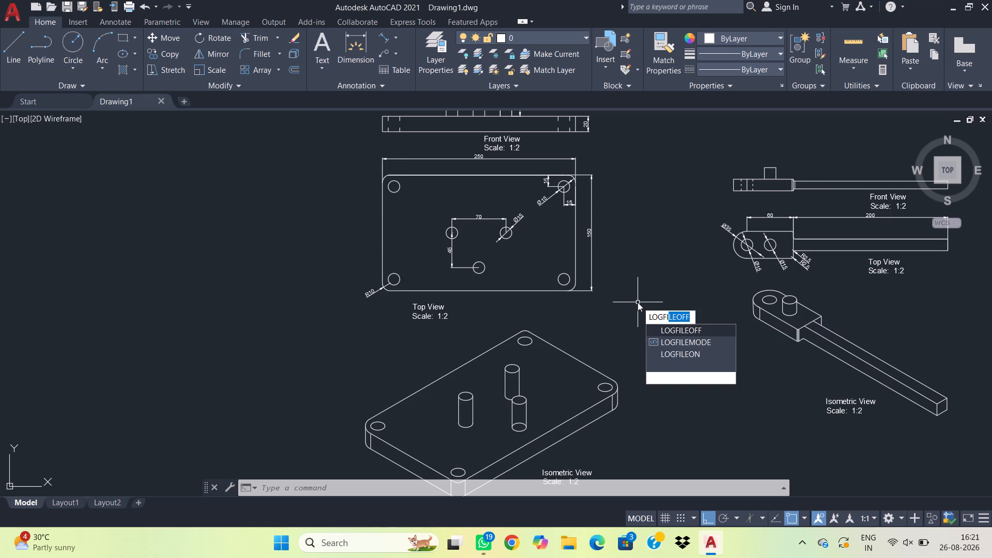
key("Return")
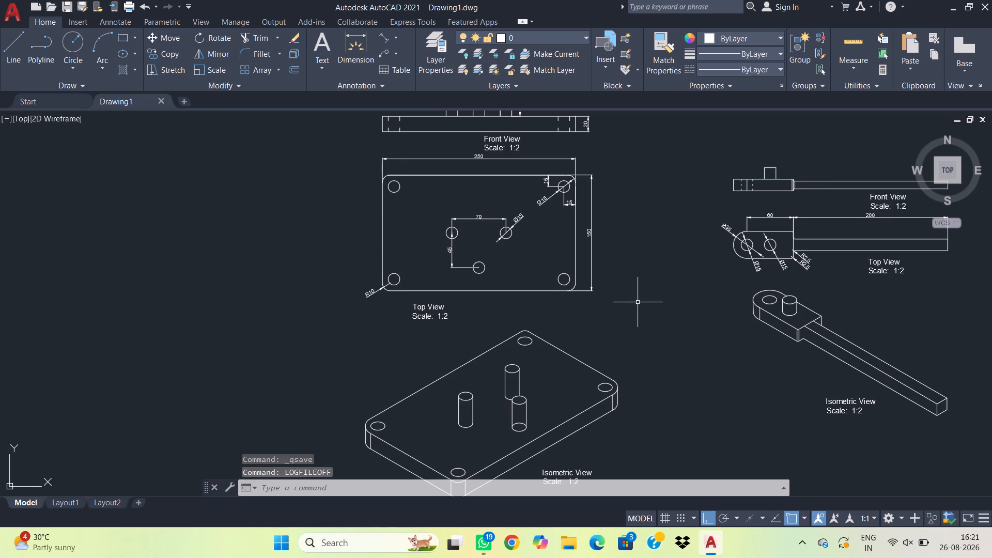
Examine the recently used commands and the Display settings in the Options dialog.
left_click(256, 489)
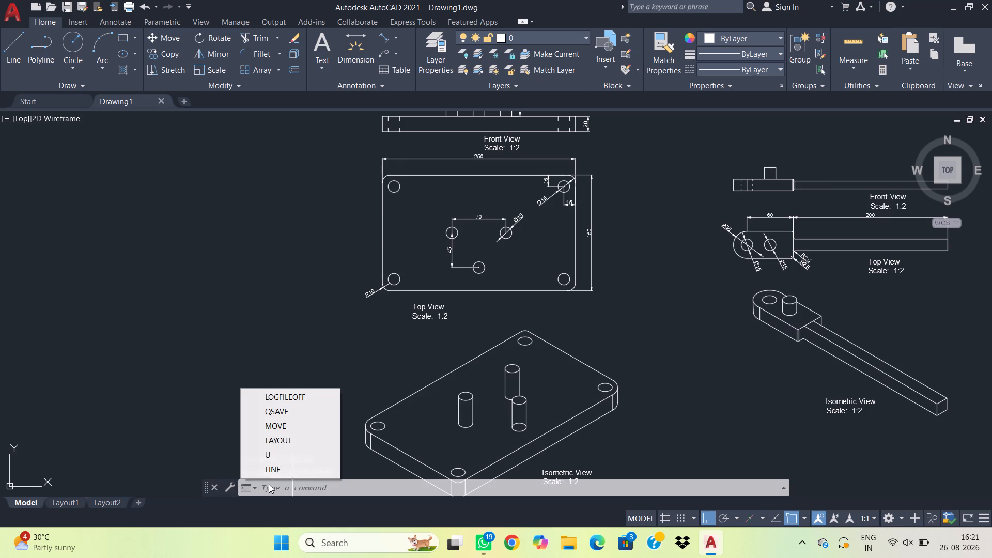
left_click(269, 484)
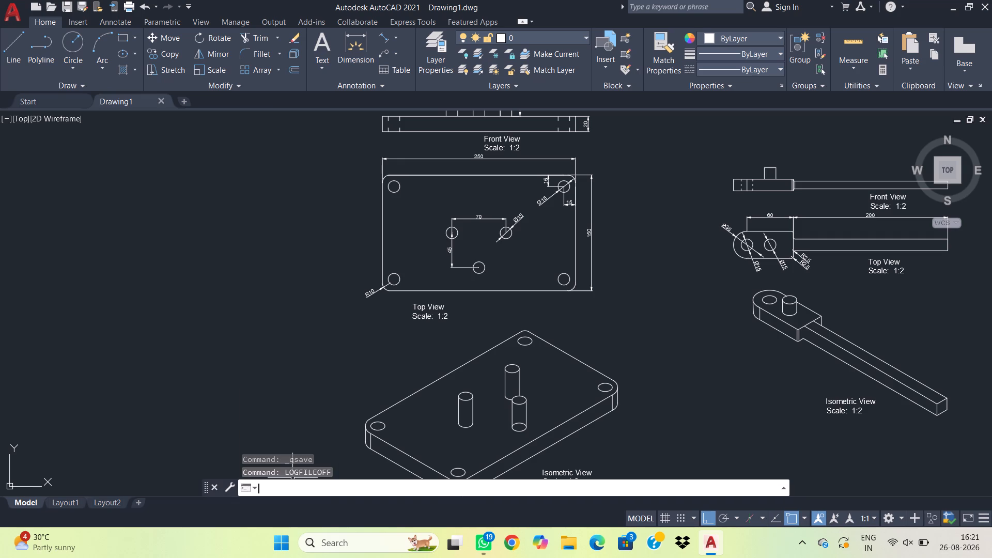
left_click(269, 490)
left_click(255, 484)
left_click(250, 486)
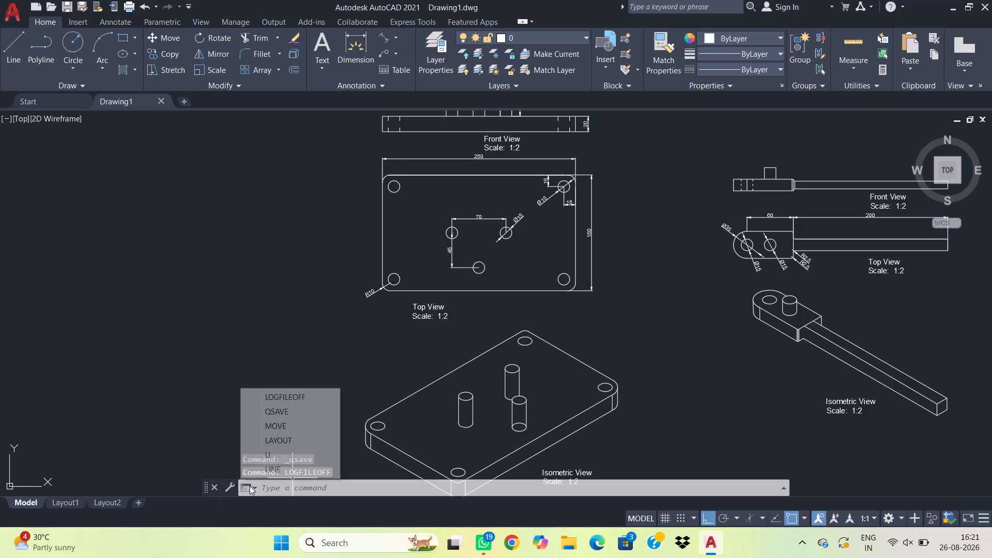
left_click(250, 486)
left_click(249, 486)
left_click(244, 486)
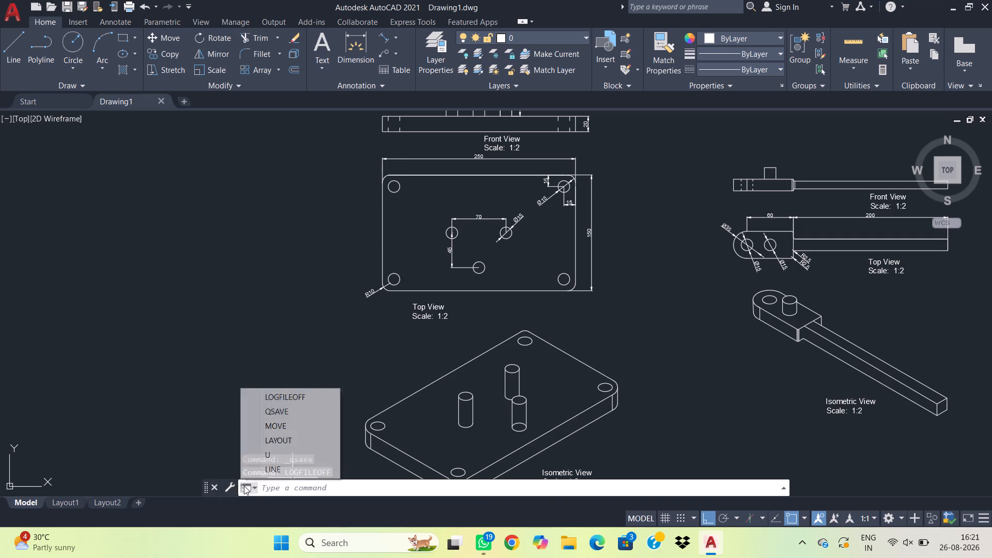
left_click(275, 487)
left_click(289, 486)
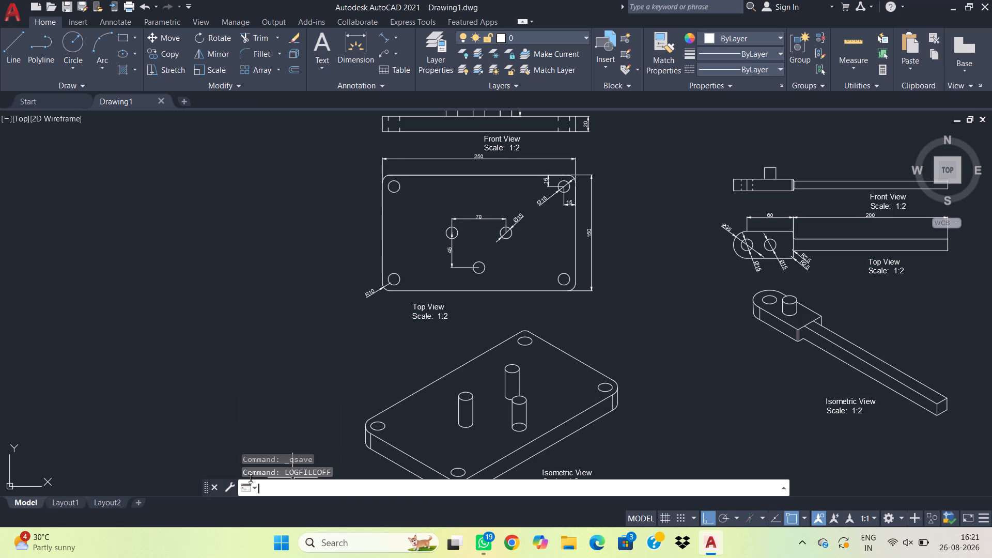
left_click(233, 485)
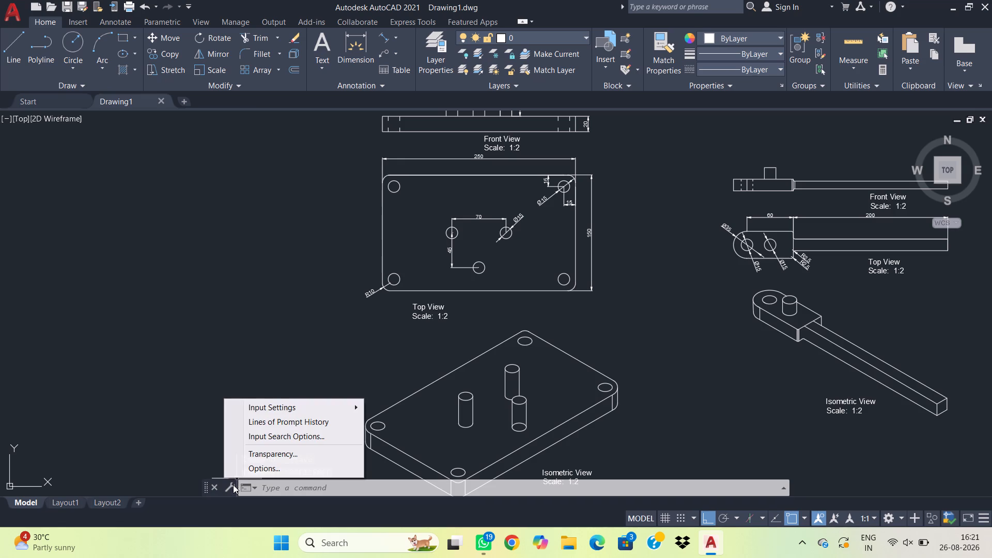
left_click(253, 470)
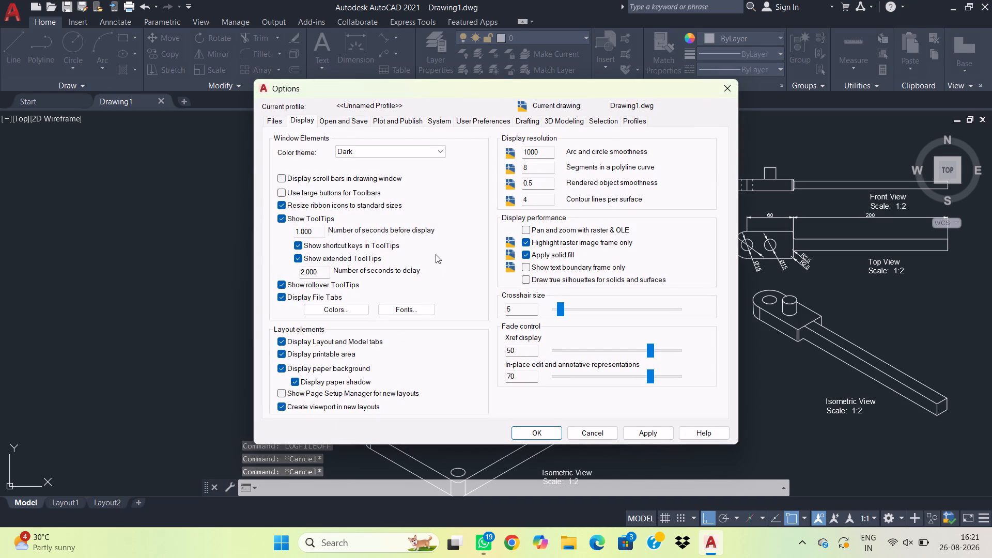
scroll(436, 256, "down", 1)
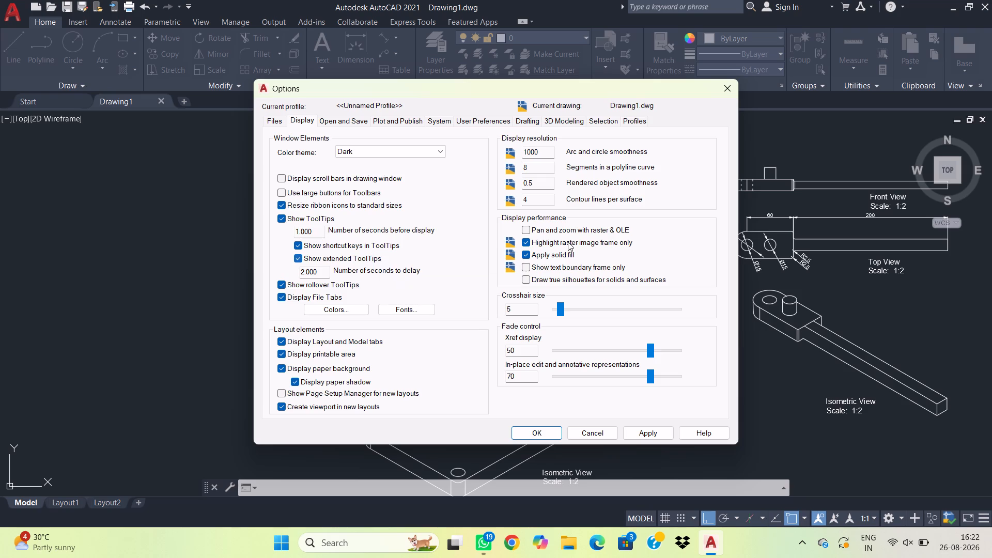
left_click(608, 431)
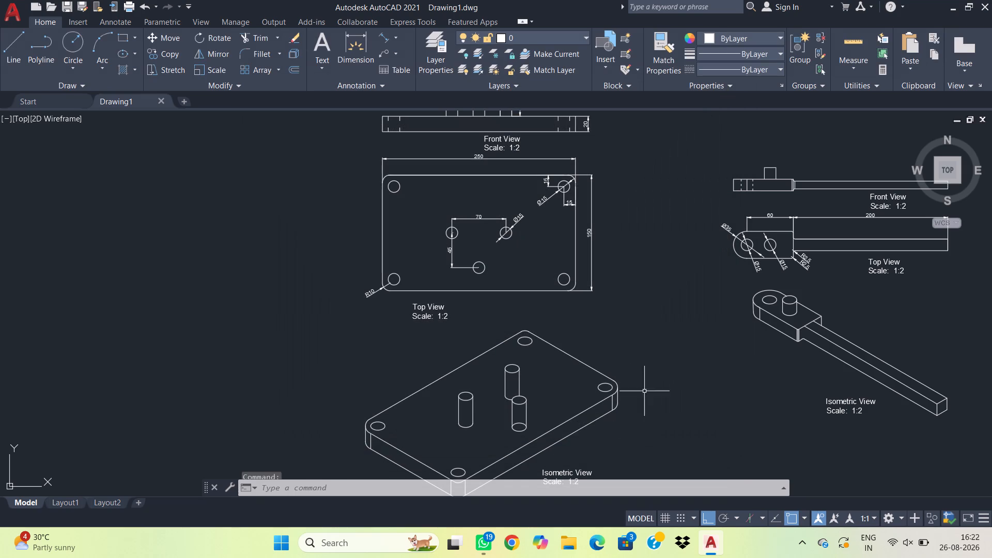
Save Drawing1 again.
left_click(950, 10)
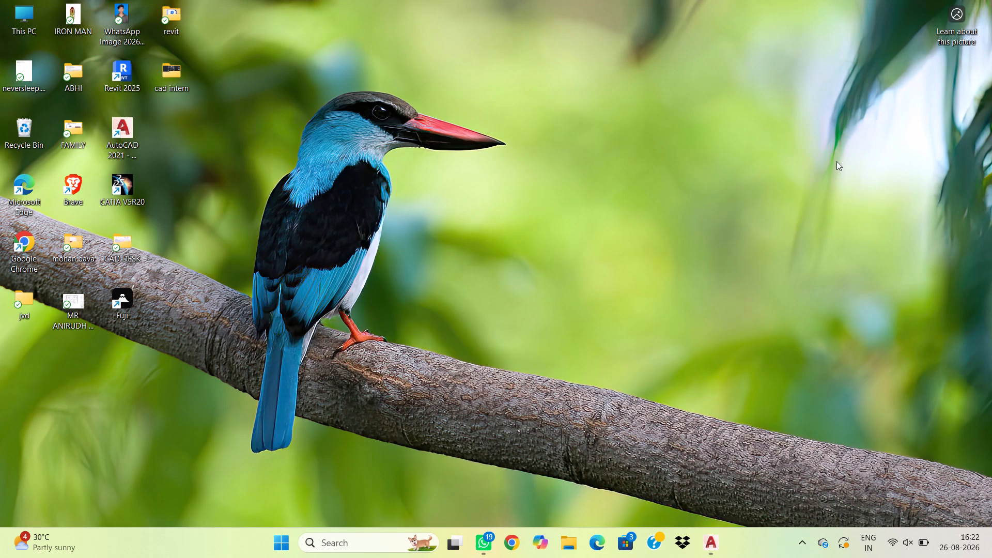
key("ctrl+s")
left_click(710, 538)
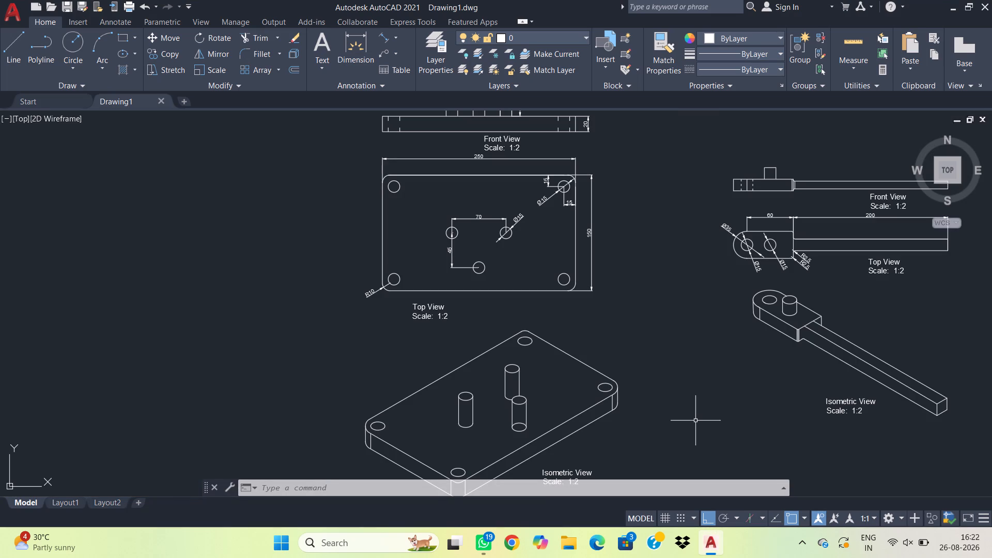
key("ctrl+s")
key("ctrl+s")
key("ctrl+s")
key("ctrl+s")
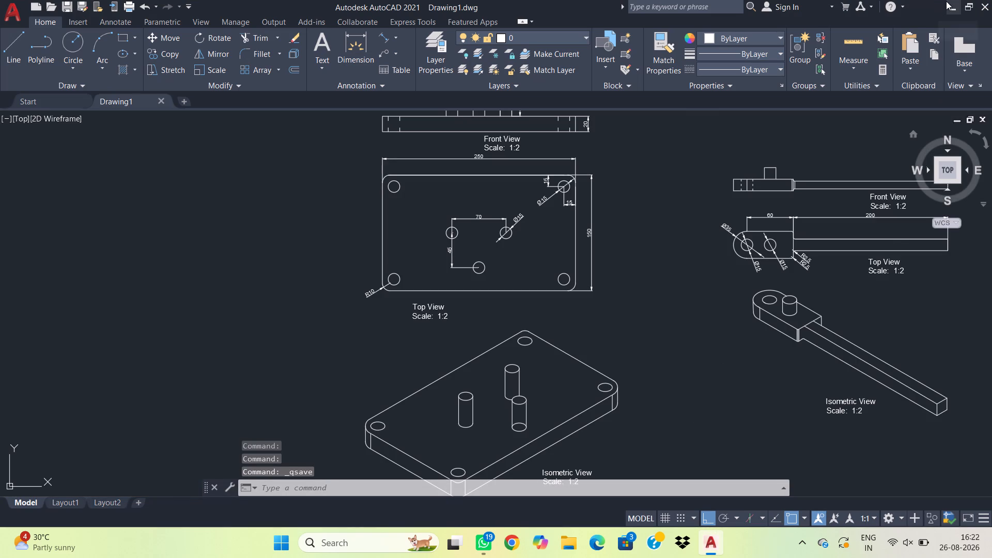
Switch to the desktop and launch the Fuji application.
left_click(946, 1)
left_click(123, 303)
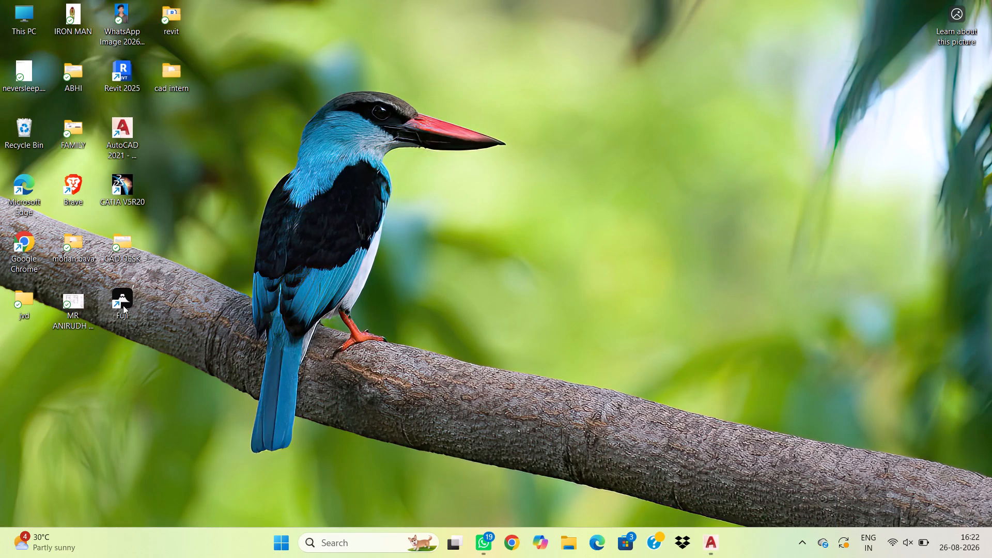
double_click(120, 291)
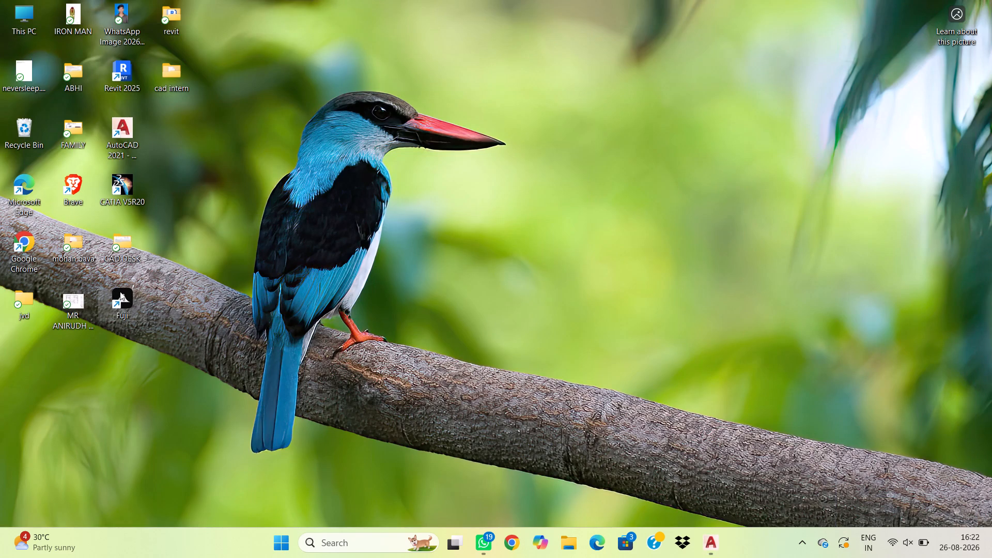
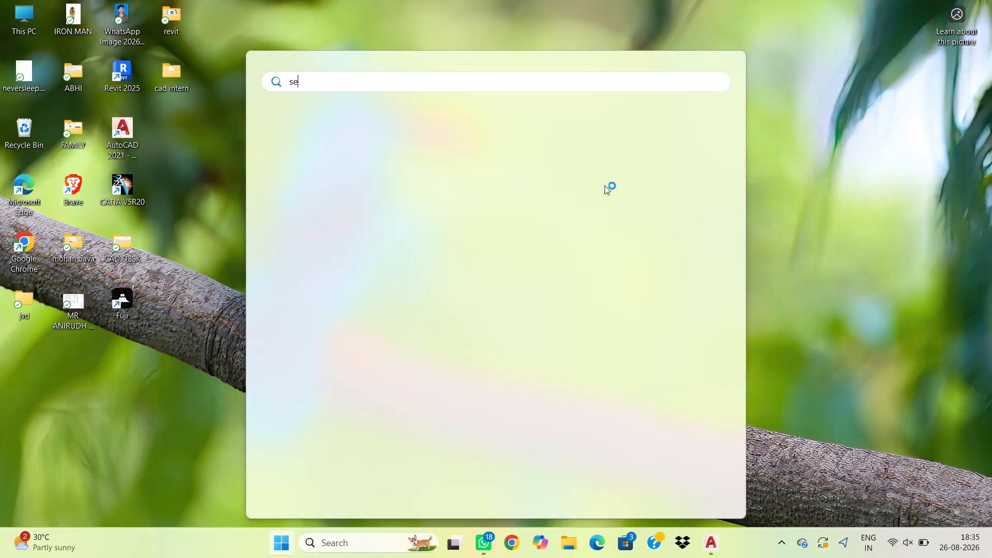
Open Windows Settings and examine the Display and Advanced display settings, including a search for "scree".
key("Return")
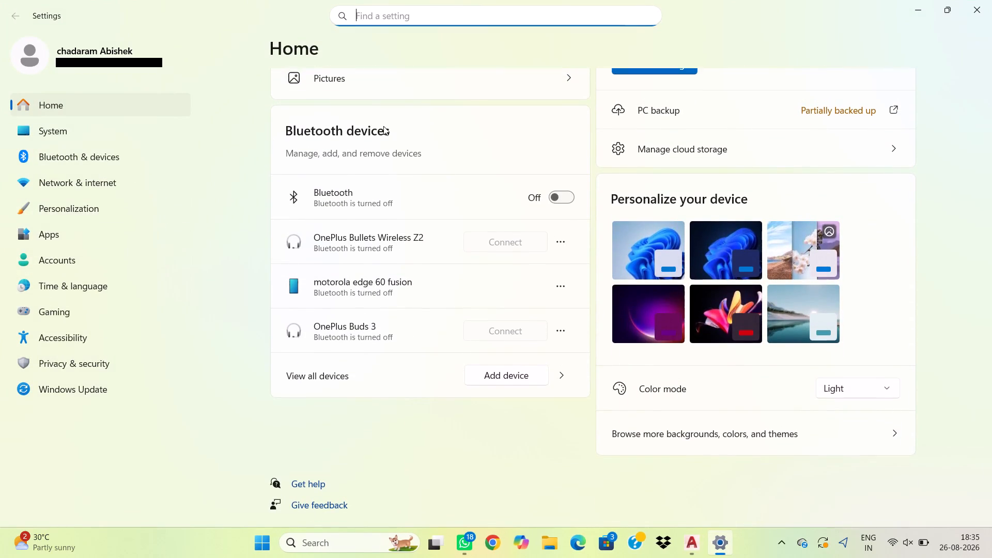
type("di")
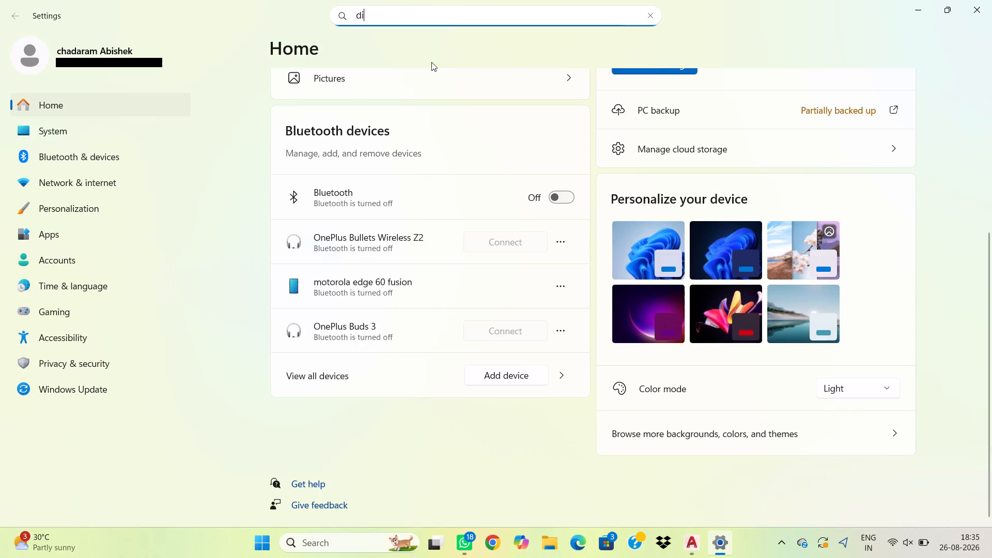
left_click(431, 62)
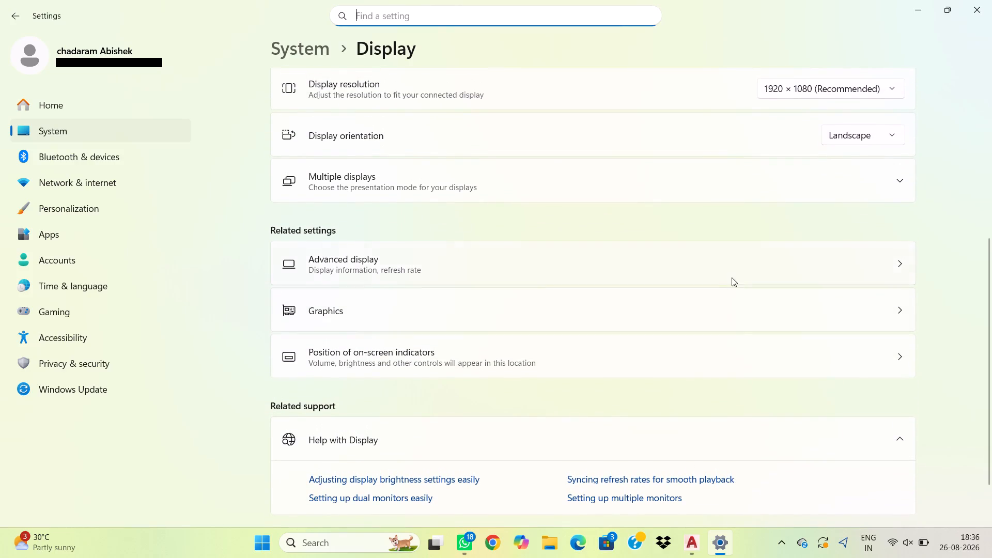
left_click(732, 273)
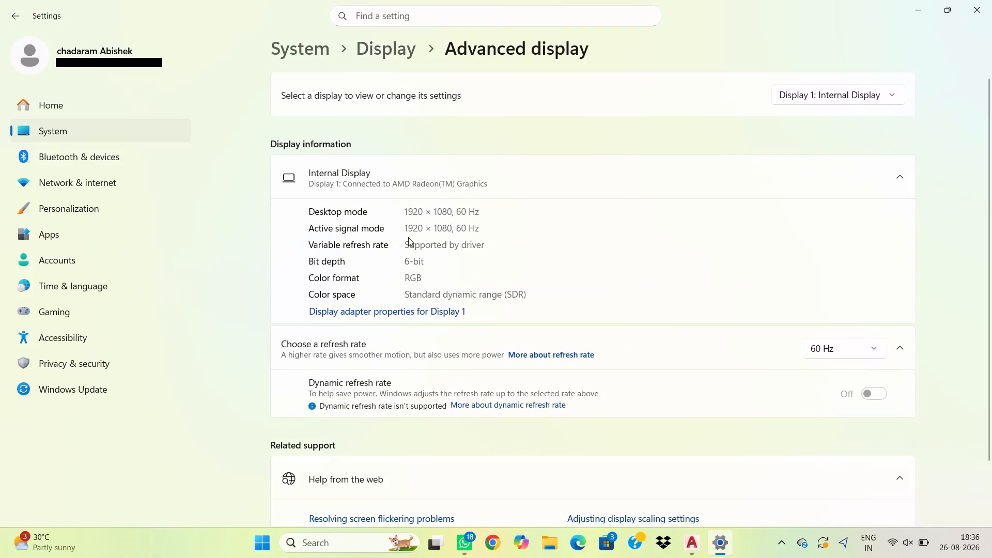
left_click(287, 52)
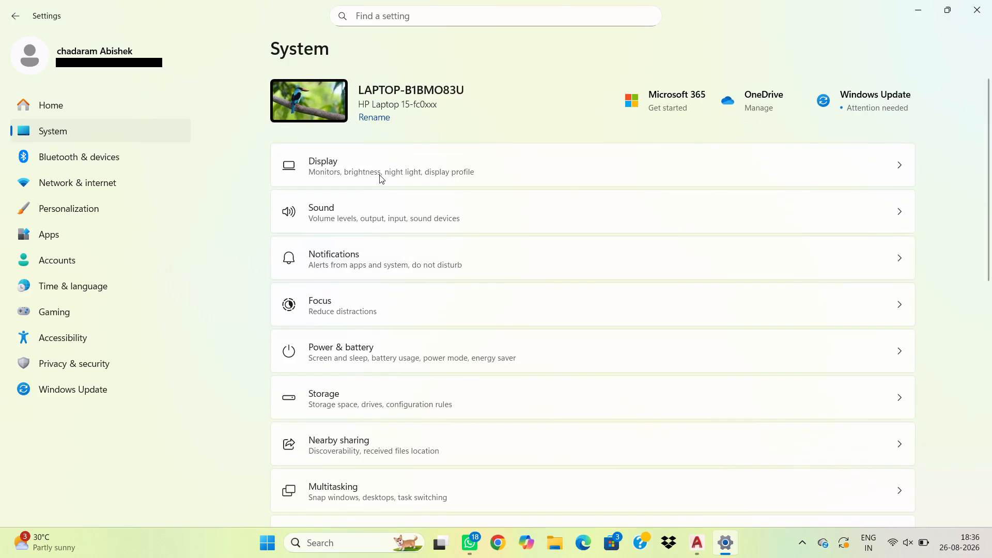
left_click(379, 175)
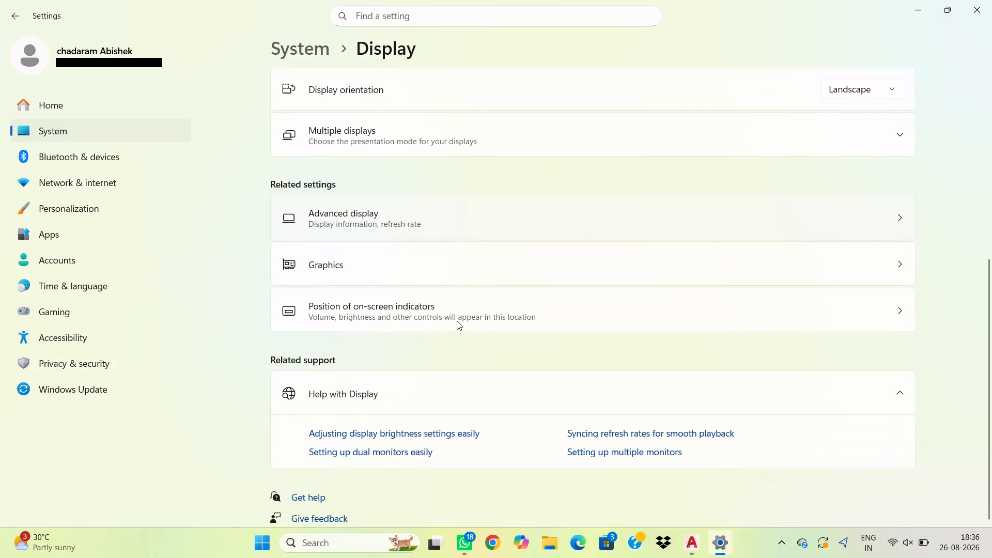
left_click(464, 222)
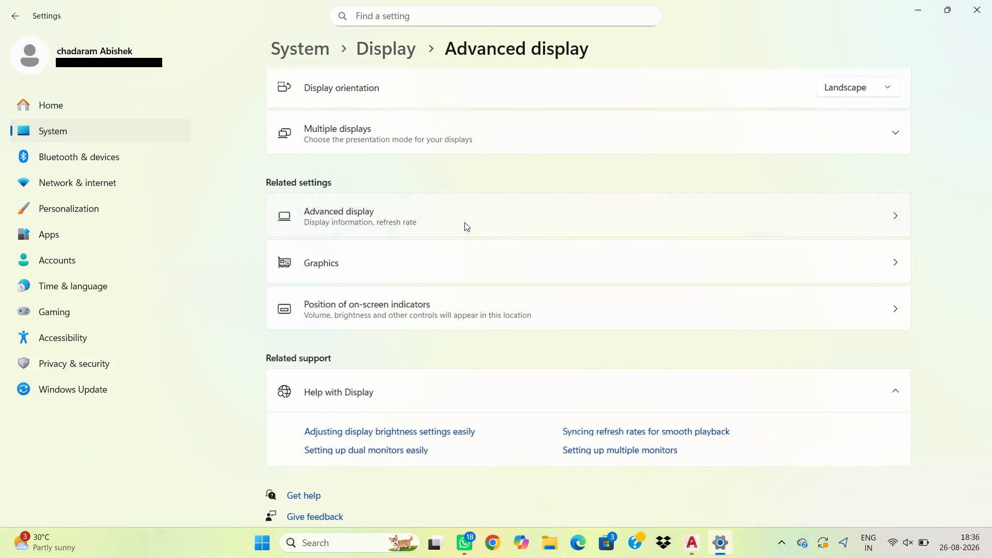
left_click(335, 48)
left_click(317, 47)
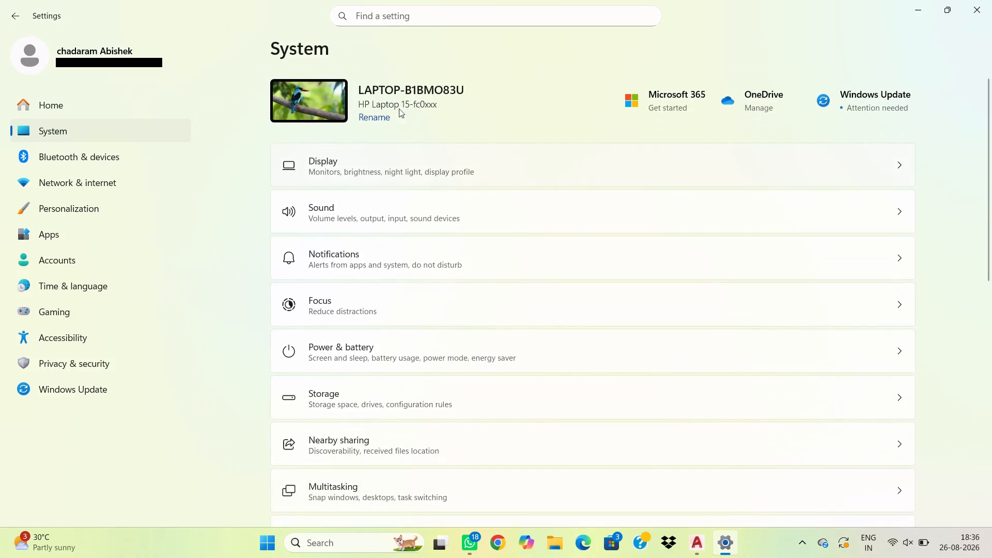
left_click(399, 17)
type("scree")
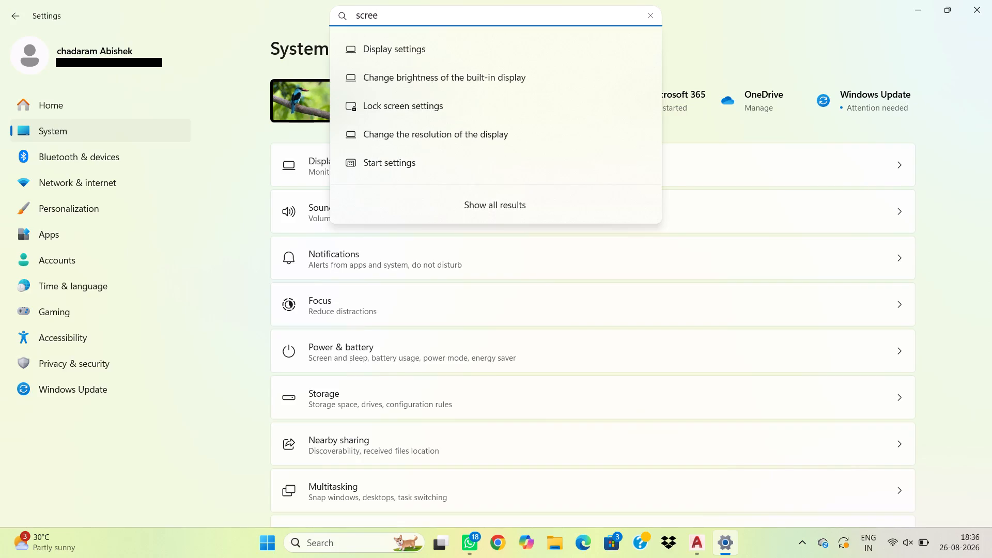
left_click(395, 48)
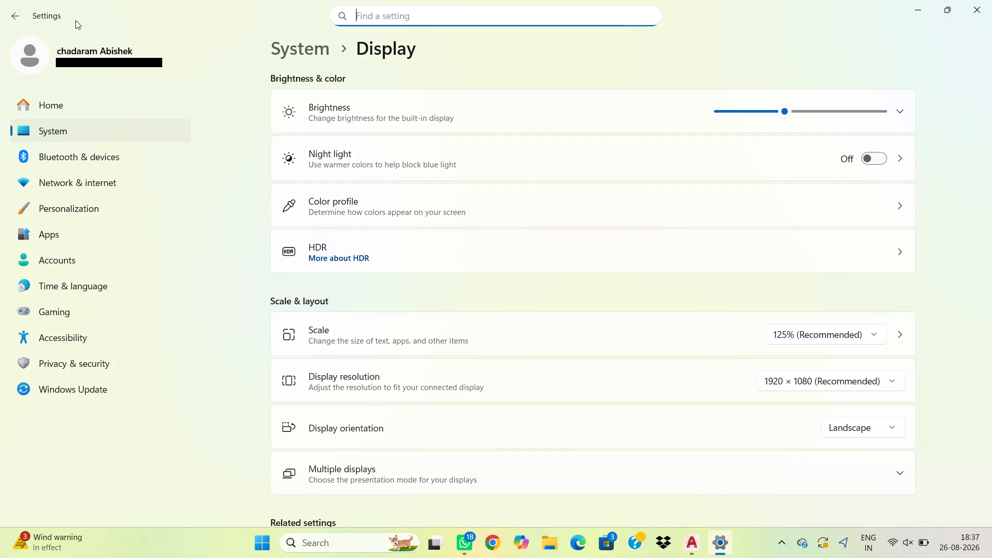
Search the settings for "slee", examine the screen, sleep and hibernate timeouts and their options, and close Settings.
key("s")
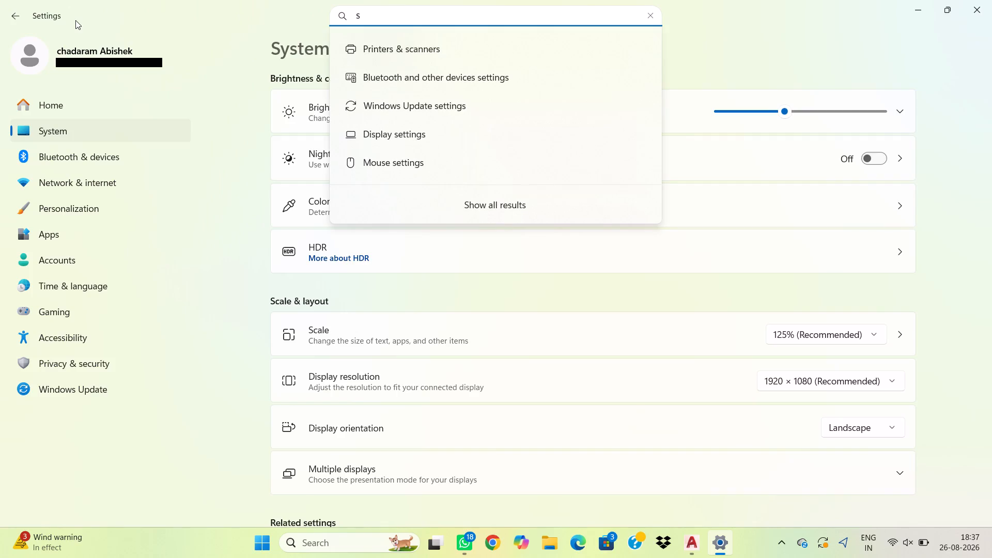
type("lee")
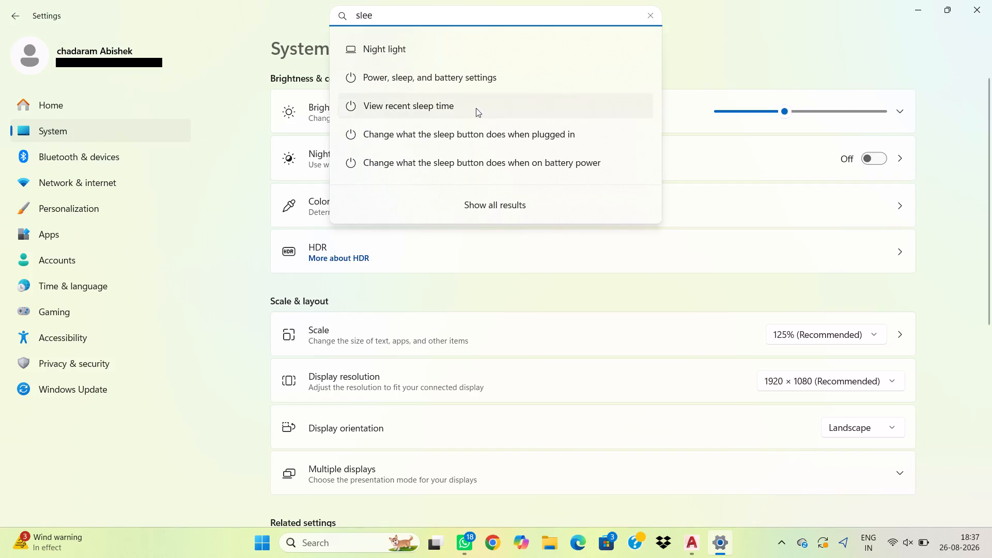
left_click(427, 75)
double_click(427, 75)
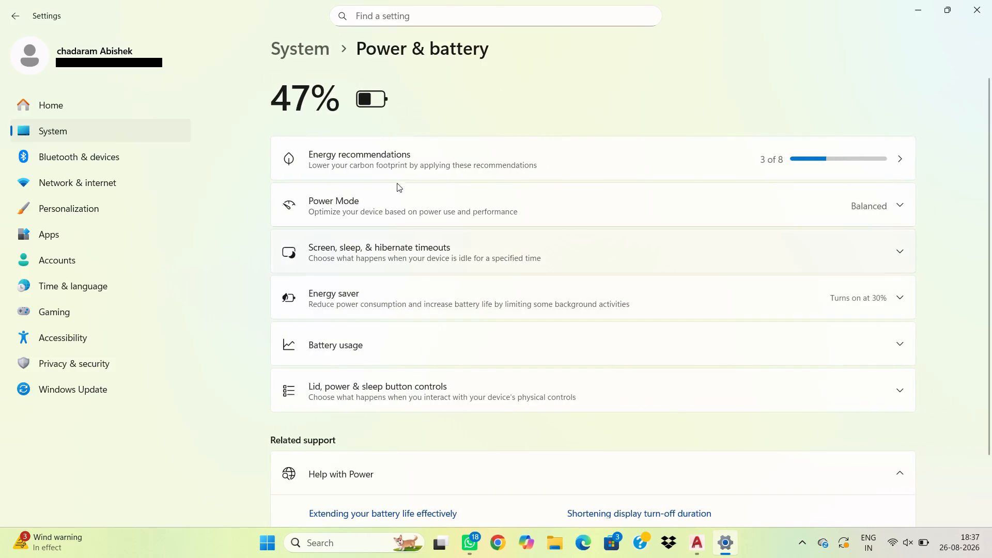
left_click(395, 263)
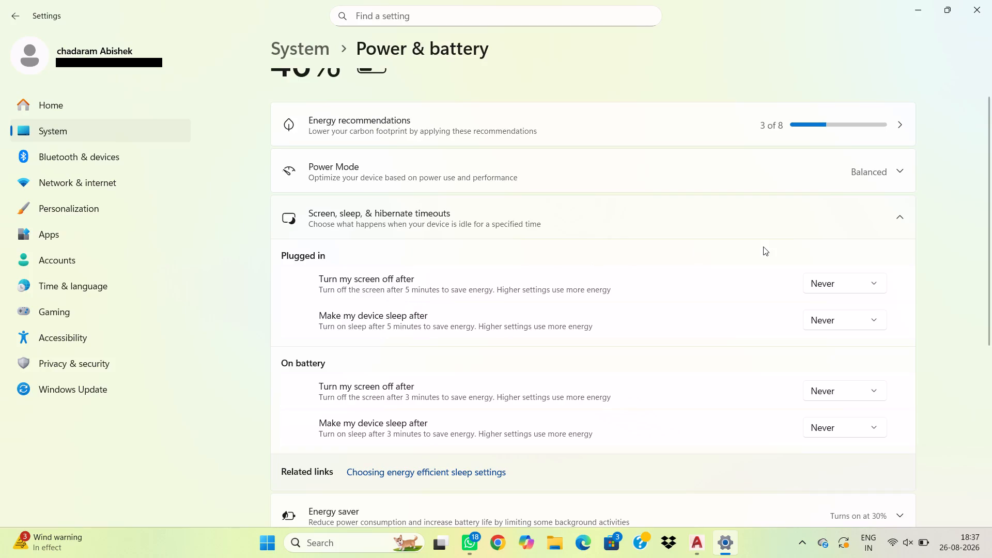
left_click(833, 273)
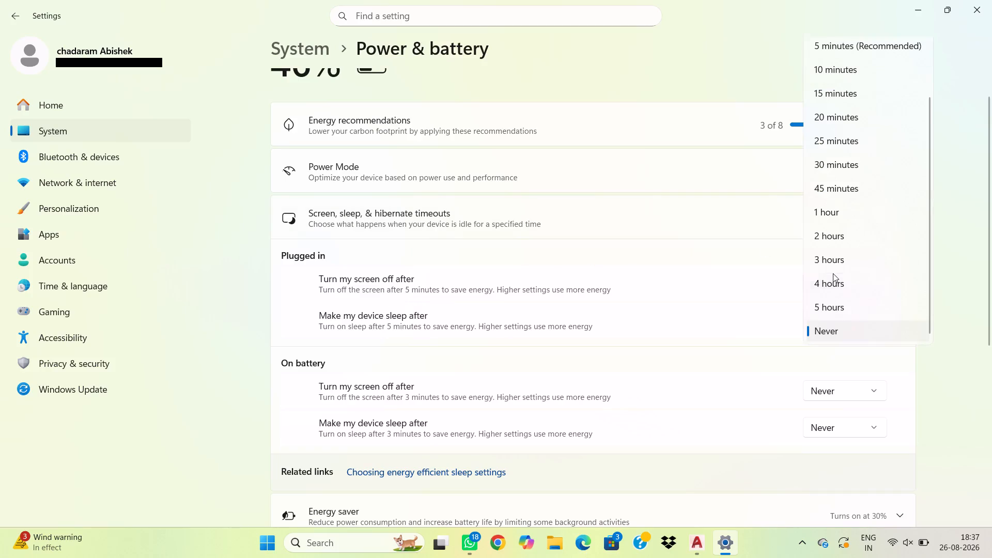
left_click(742, 263)
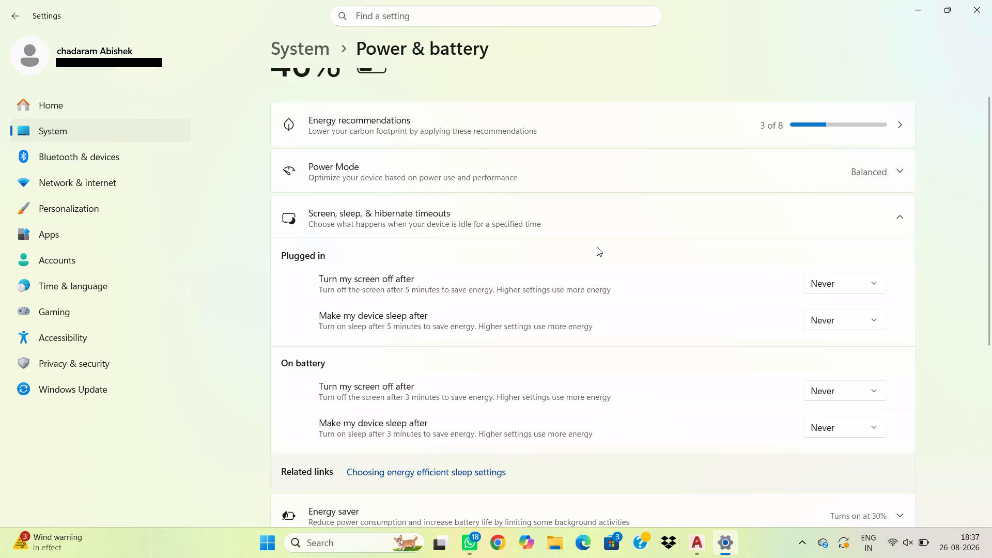
left_click(990, 0)
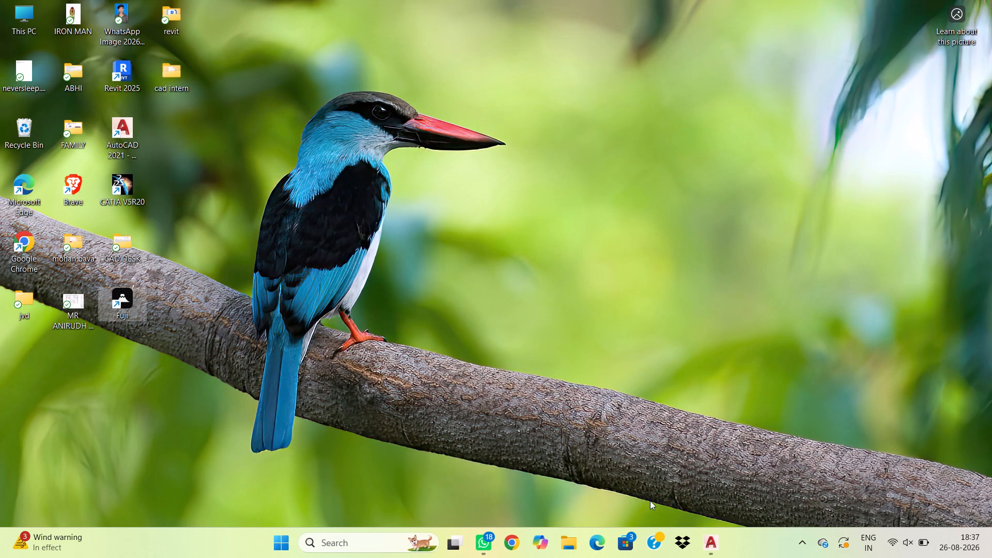
Switch back to Drawing1 in AutoCAD.
left_click(707, 542)
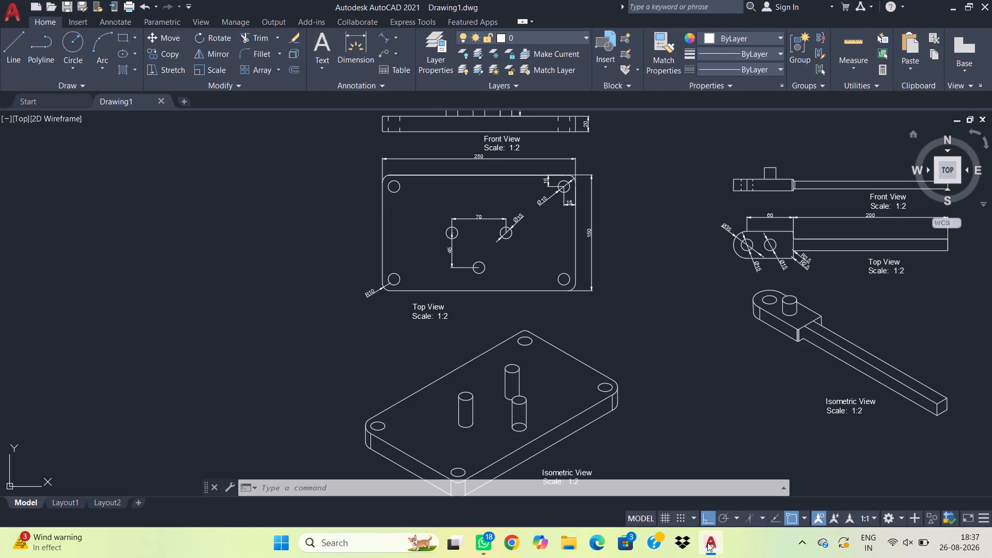
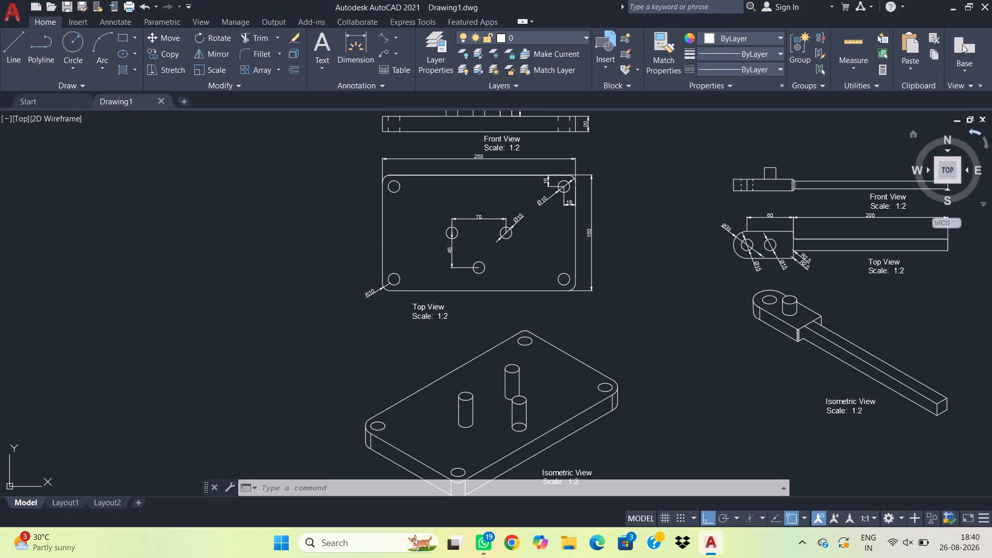
Minimize the AutoCAD drawing and open a Google Chrome window.
left_click(951, 0)
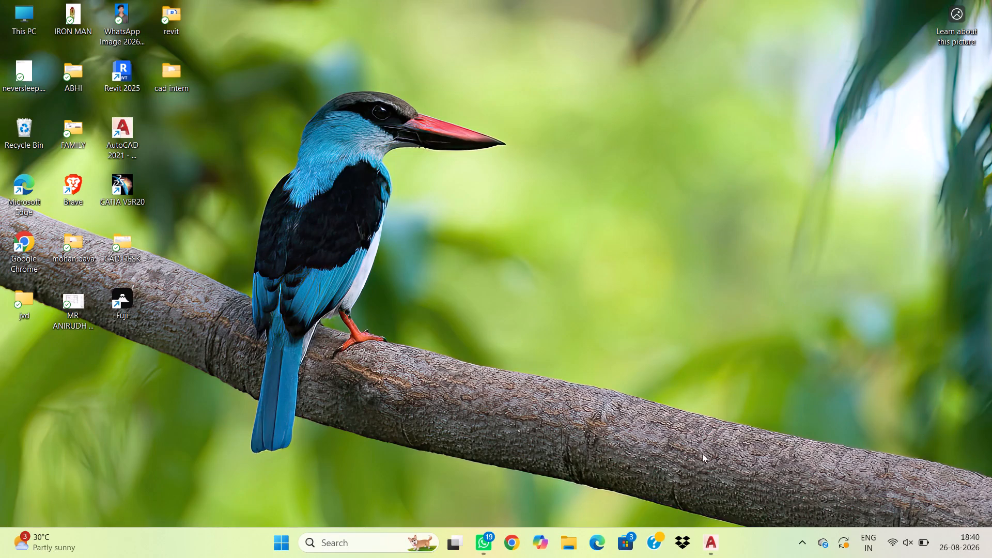
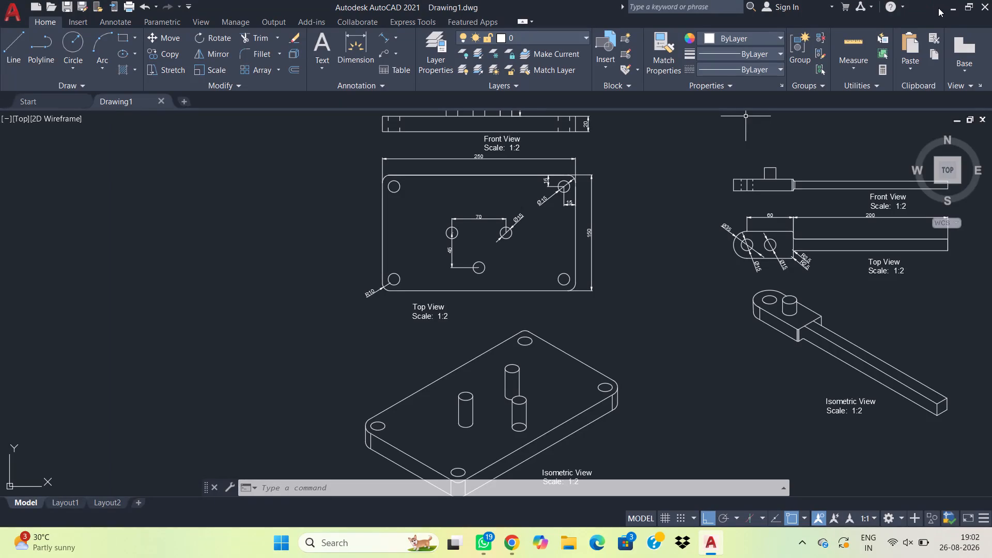
Minimize the AutoCAD window to return to the Common Admissions Portal page in Chrome.
left_click(948, 7)
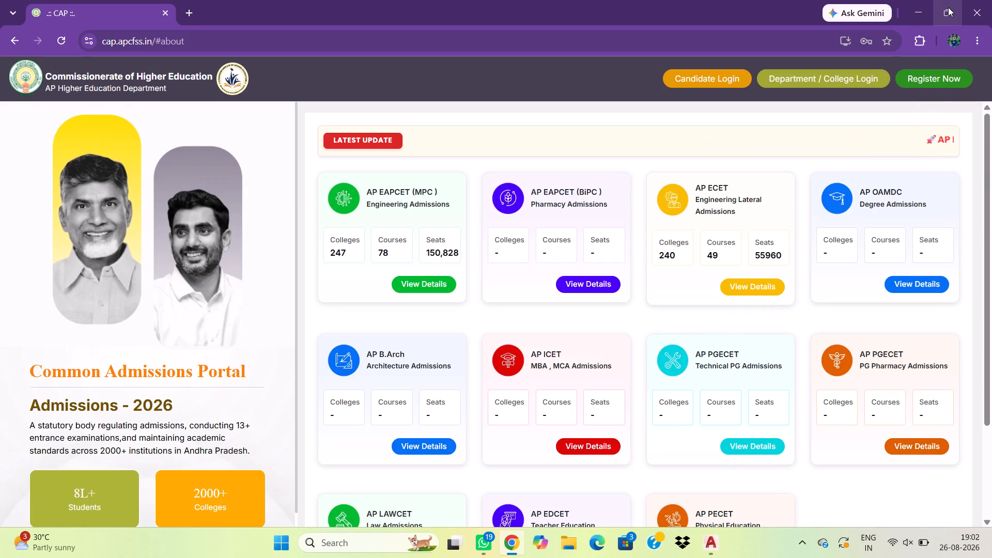
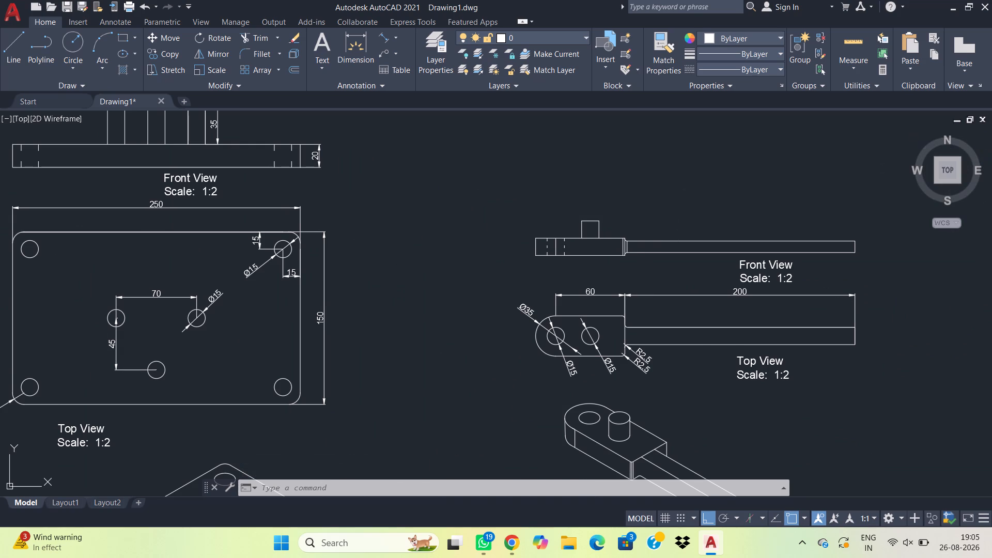
Examine the overall layout of the front, top and isometric views of the plate and the lever arm.
scroll(647, 212, "down", 1)
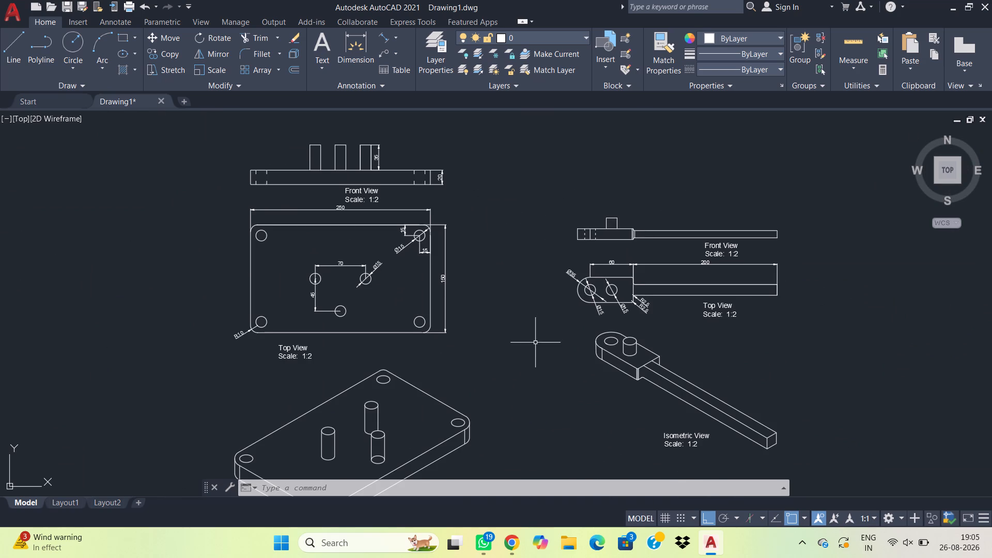
middle_click_drag(535, 343, 541, 294)
scroll(544, 288, "down", 1)
scroll(538, 274, "up", 1)
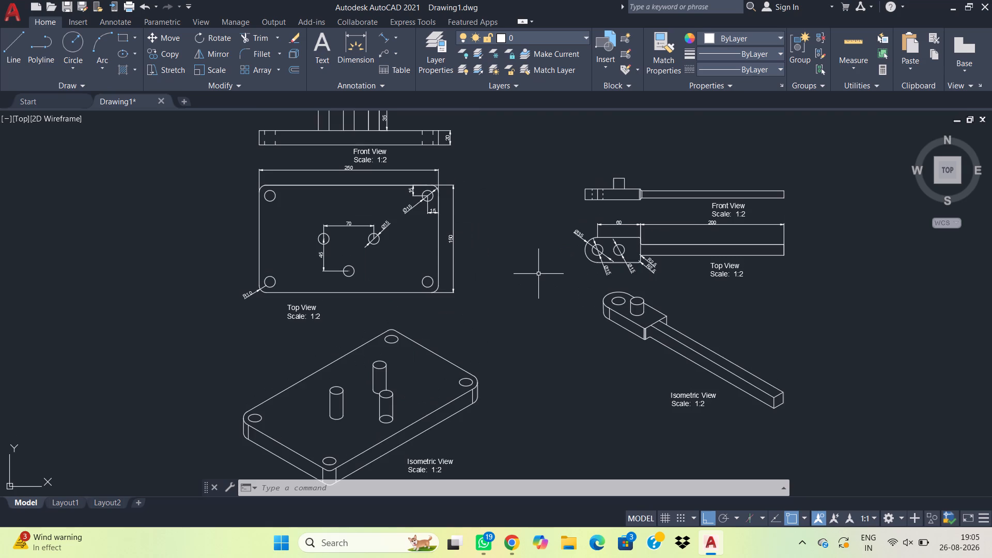
middle_click_drag(504, 317, 506, 287)
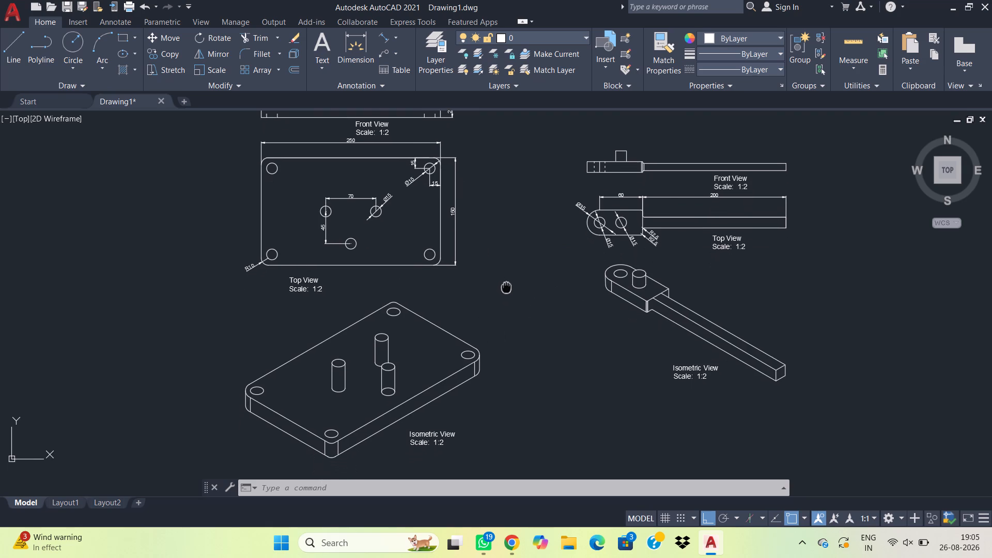
middle_click_drag(506, 287, 497, 321)
scroll(497, 315, "down", 1)
scroll(497, 311, "up", 1)
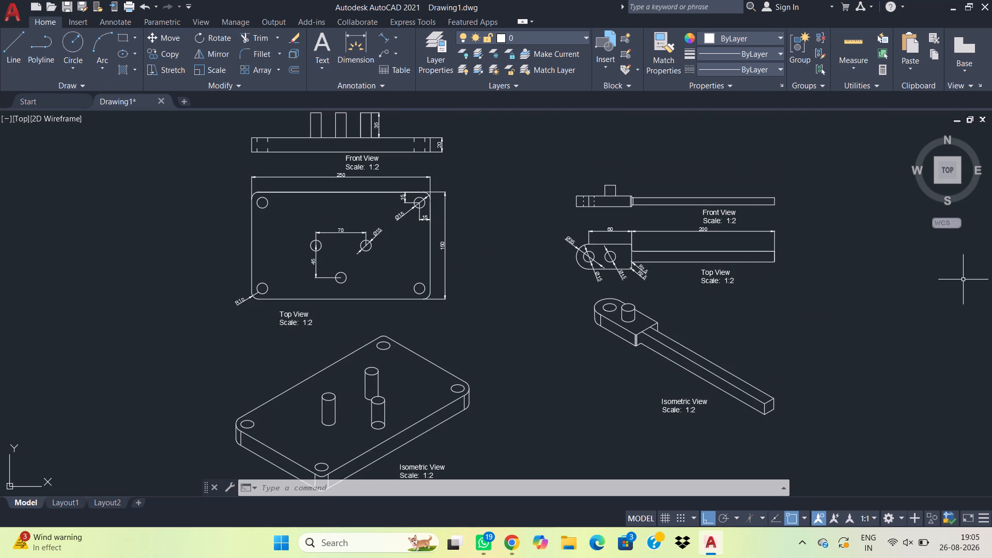
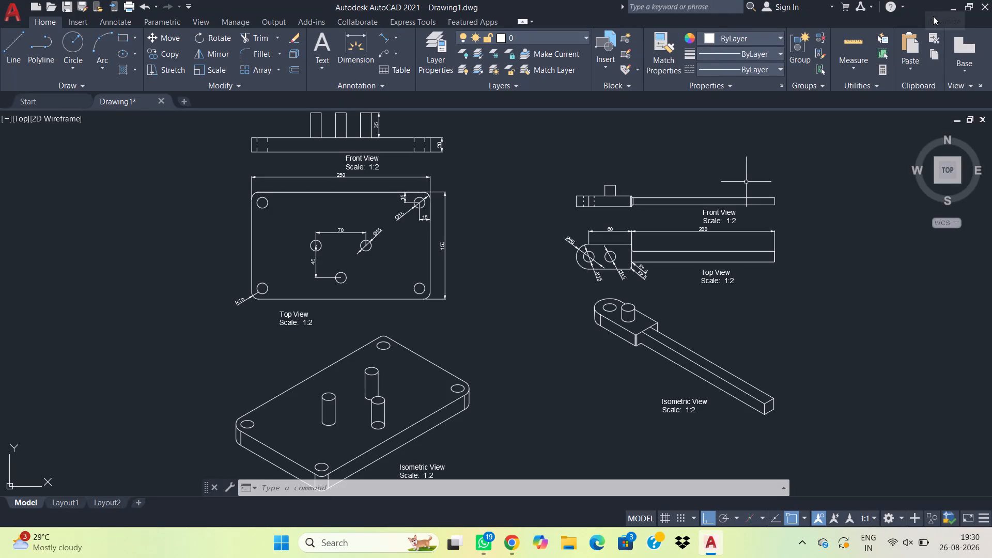
Minimize the AutoCAD drawing window and launch the Fuji application from the desktop.
left_click(948, 2)
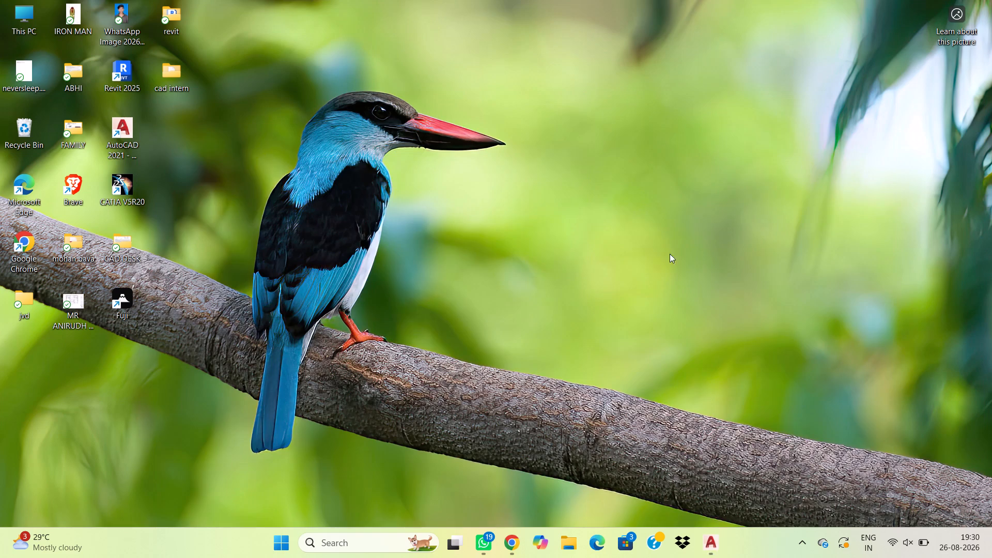
left_click(122, 292)
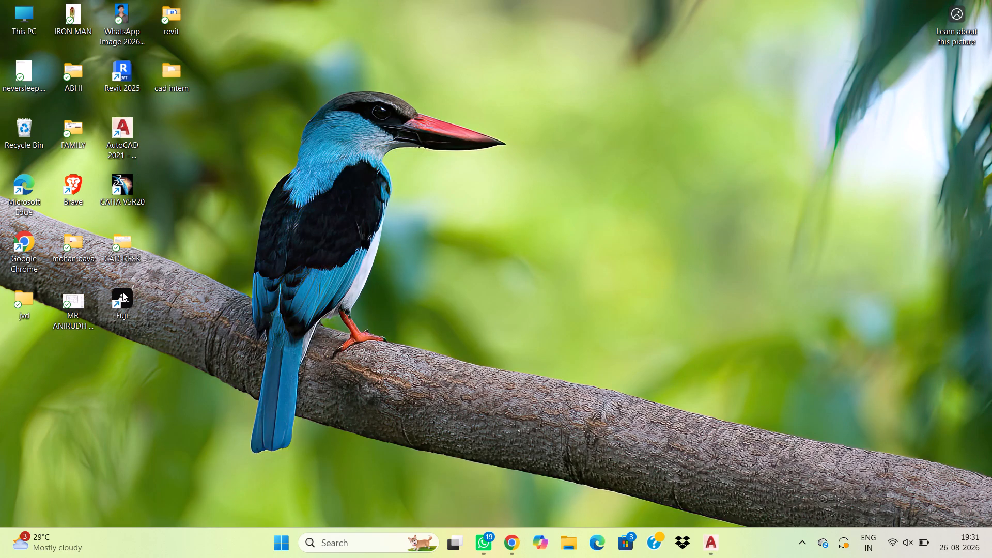
double_click(122, 292)
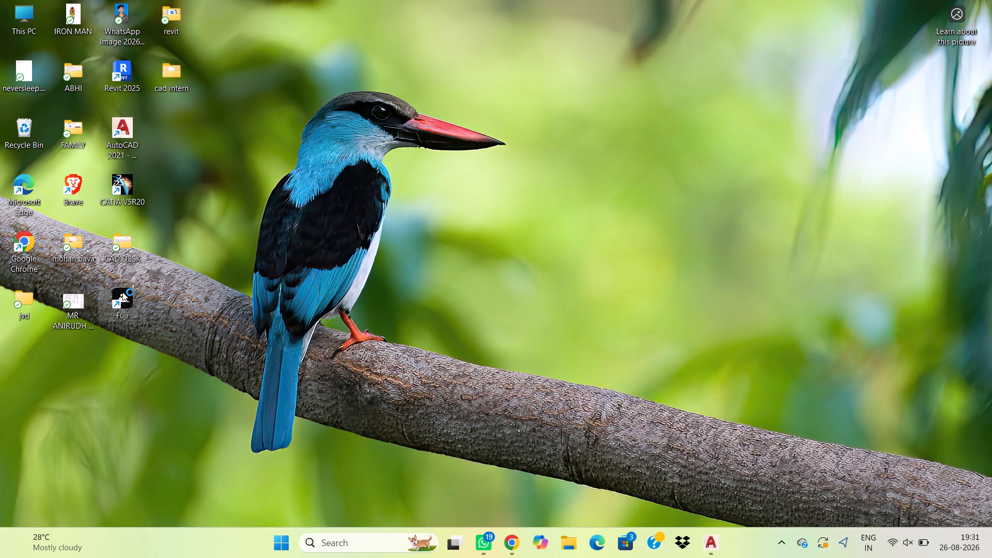
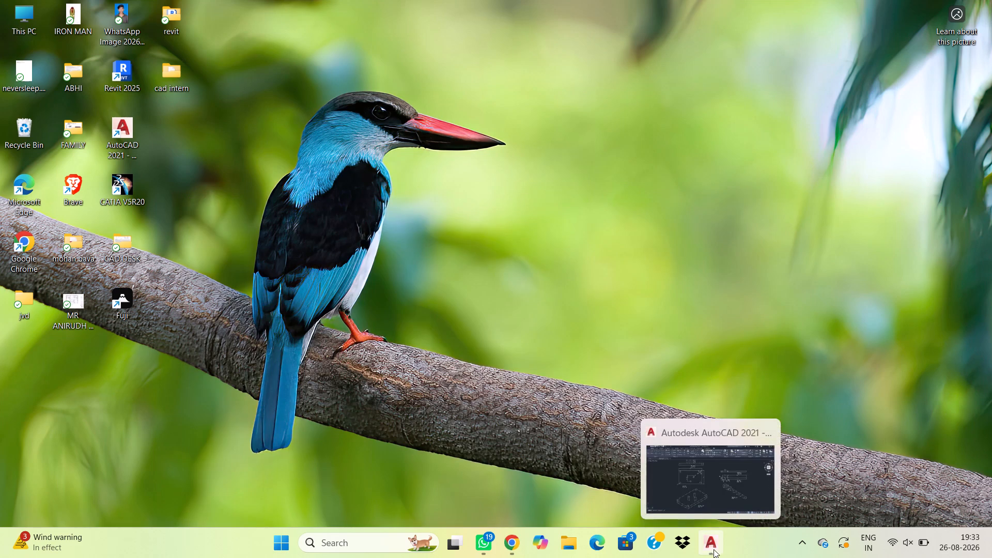
Switch back to AutoCAD and examine the plate and lever-arm views in Drawing1.
left_click(712, 548)
scroll(523, 334, "down", 1)
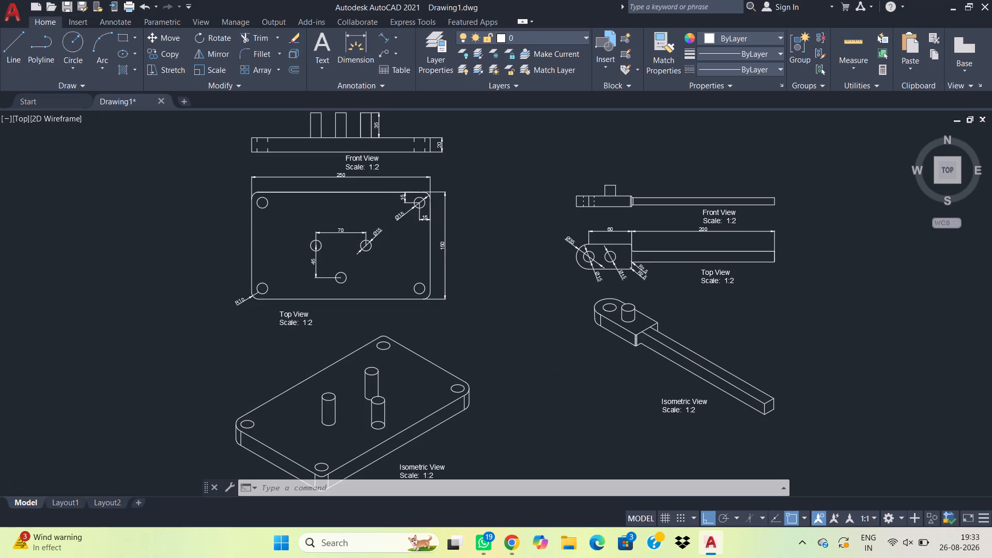
scroll(517, 294, "up", 1)
middle_click_drag(524, 322, 524, 319)
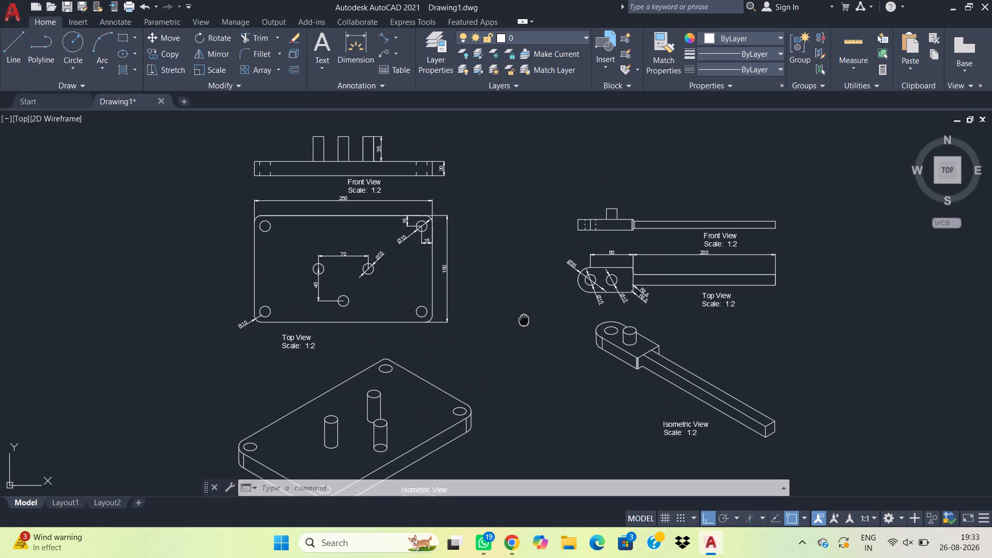
middle_click_drag(524, 319, 524, 307)
middle_click_drag(525, 347, 530, 333)
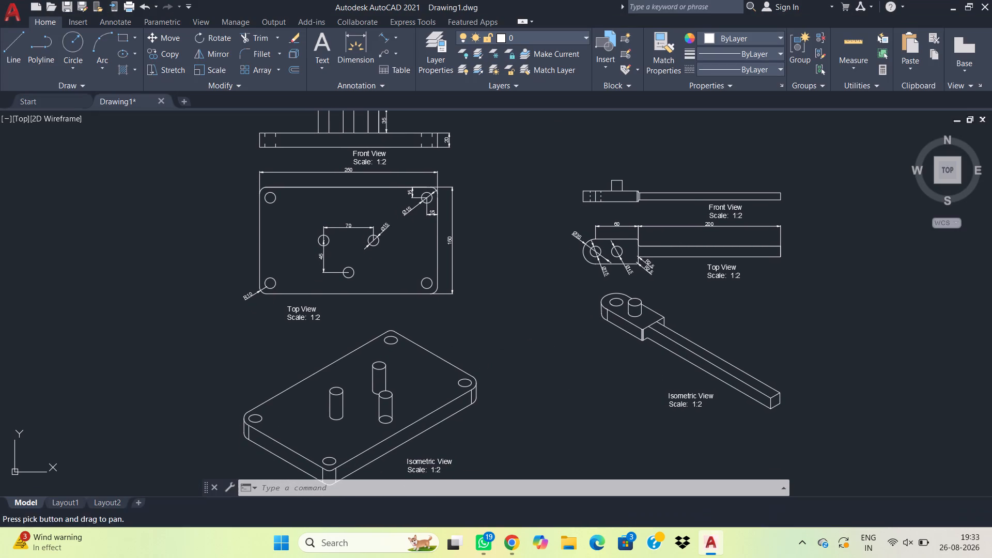
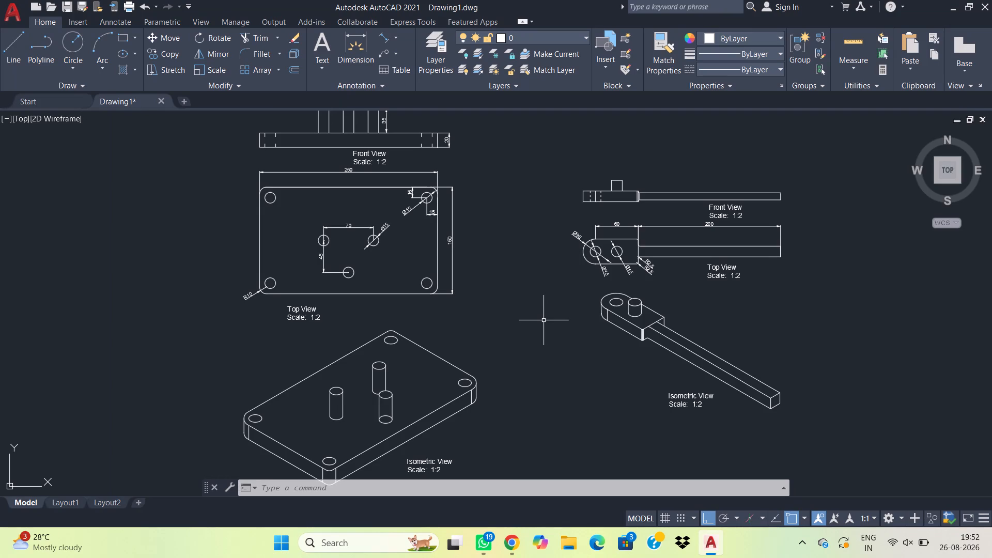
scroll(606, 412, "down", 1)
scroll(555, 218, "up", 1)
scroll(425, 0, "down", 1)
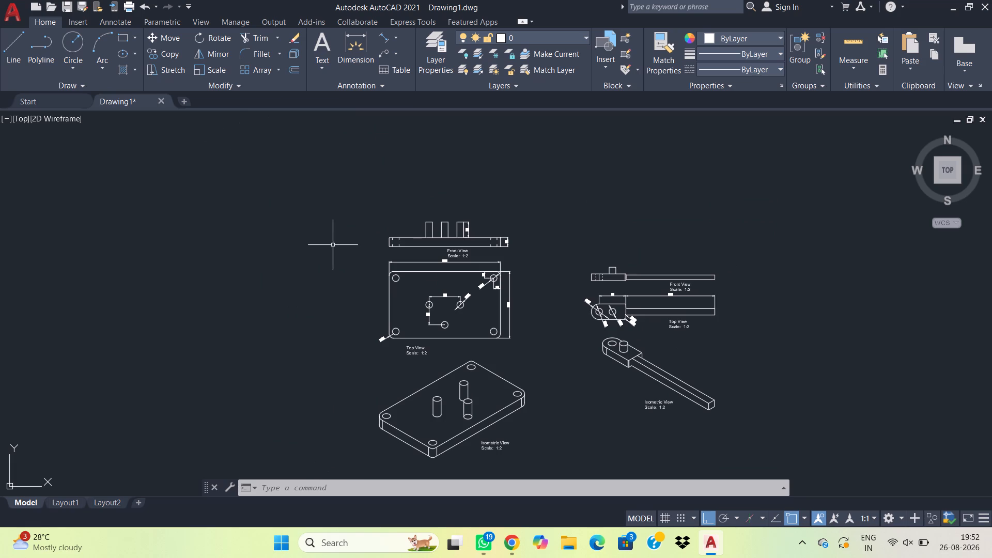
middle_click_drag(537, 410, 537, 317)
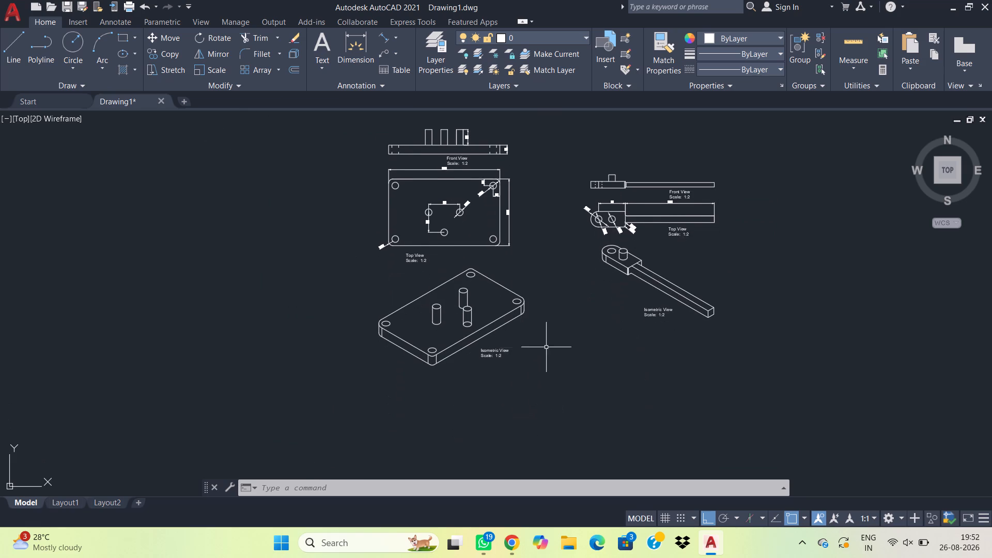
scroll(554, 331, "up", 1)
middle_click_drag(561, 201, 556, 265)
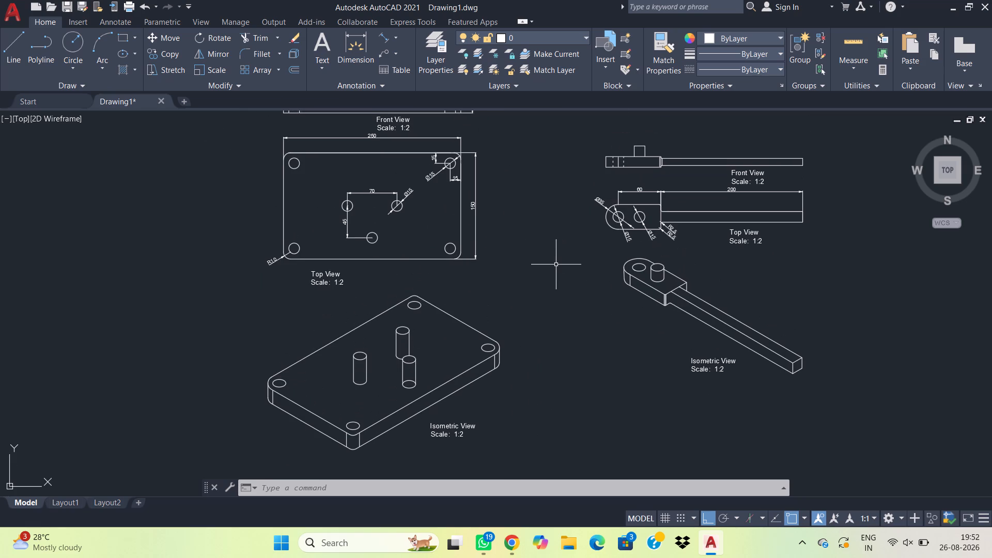
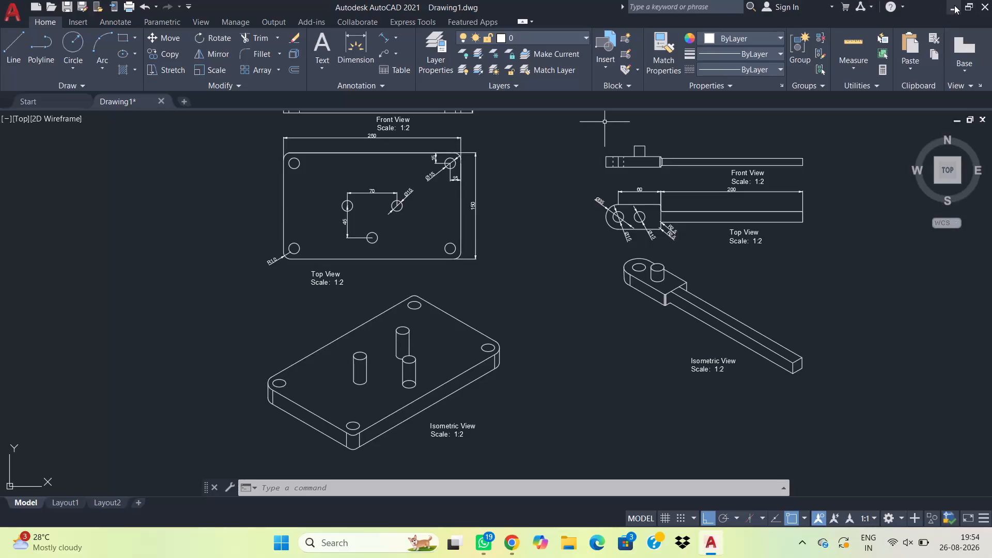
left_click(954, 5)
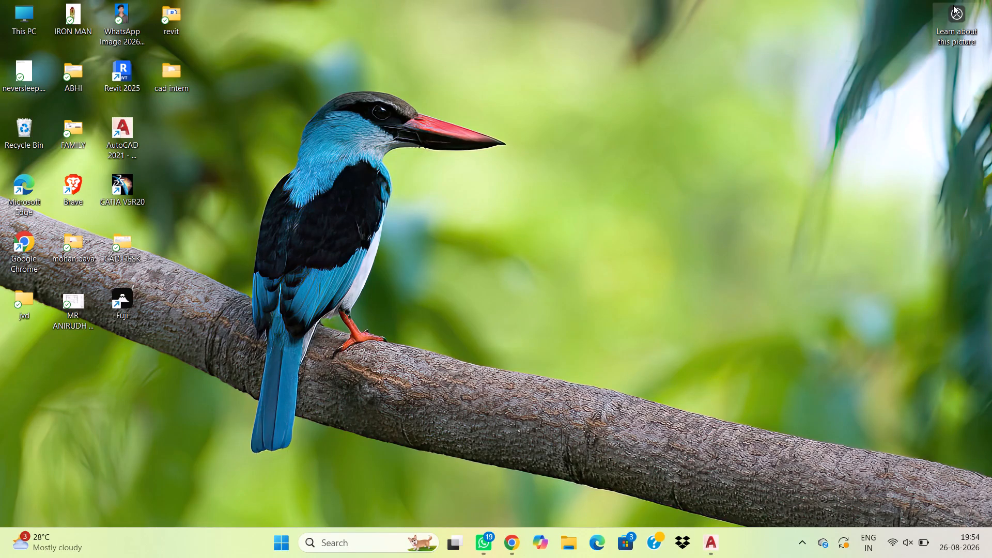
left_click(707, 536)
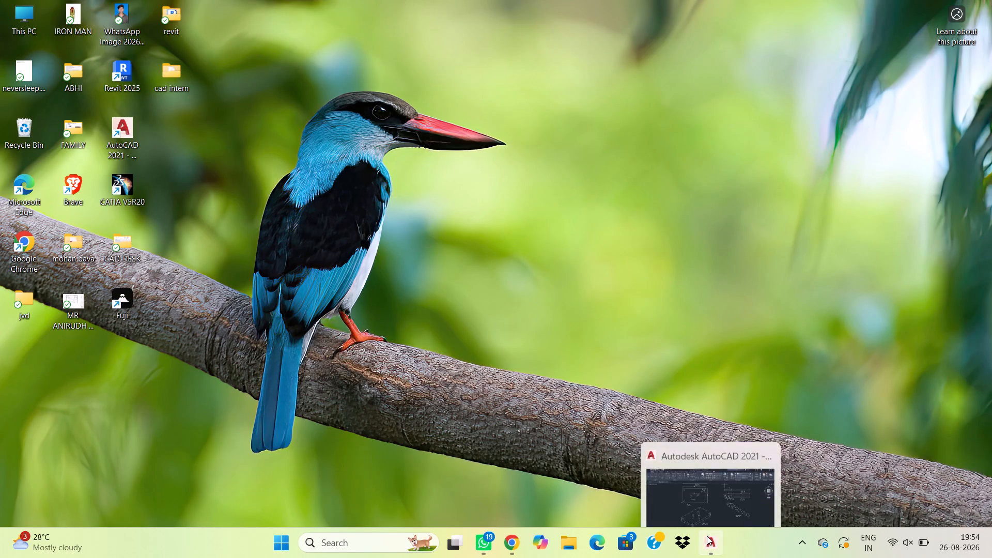
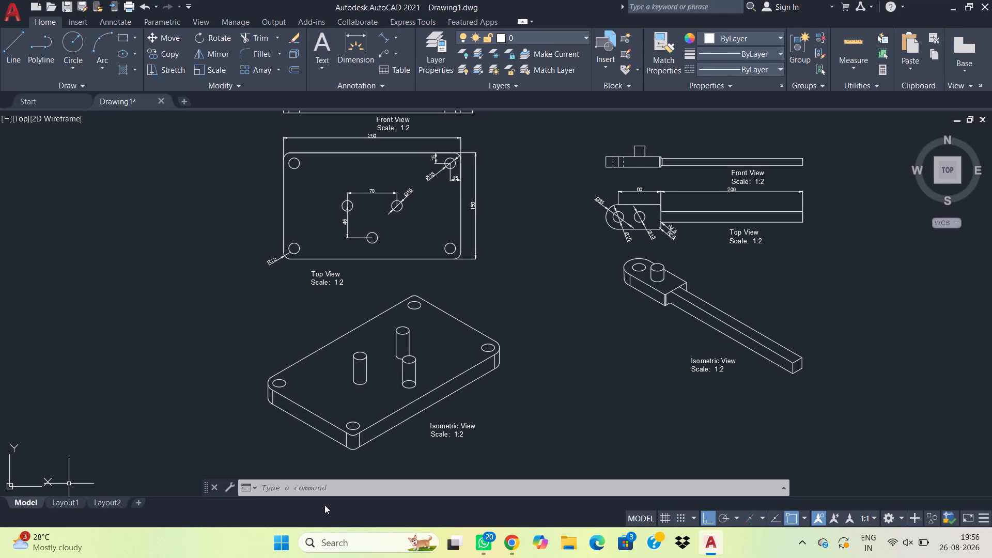
Turn on maintaining a log file in the Open and Save options and apply the change.
left_click(254, 490)
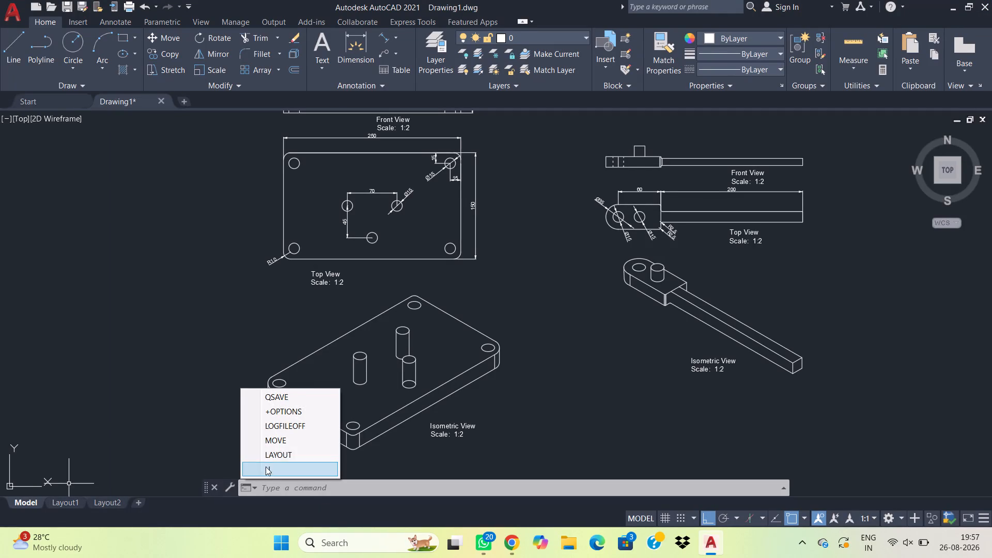
left_click(231, 483)
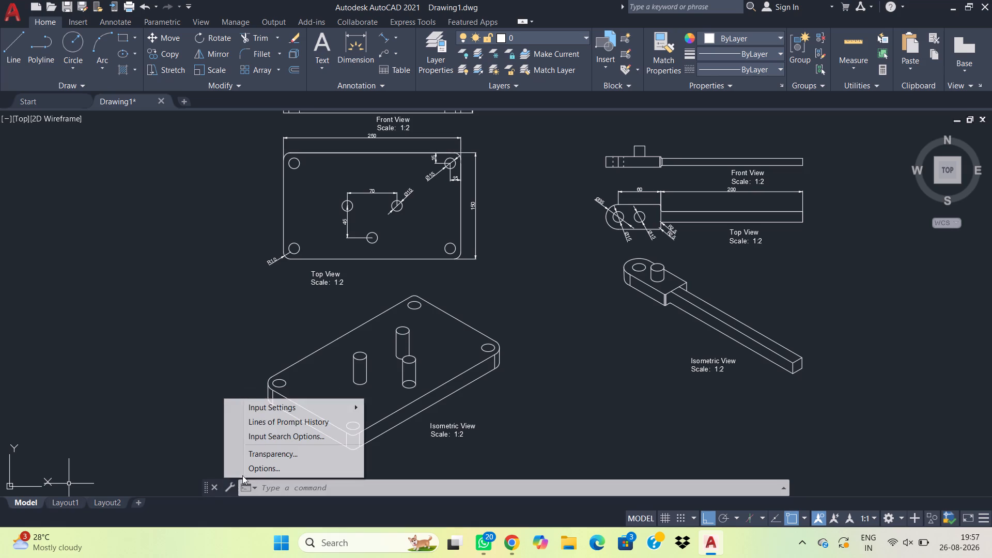
left_click(245, 471)
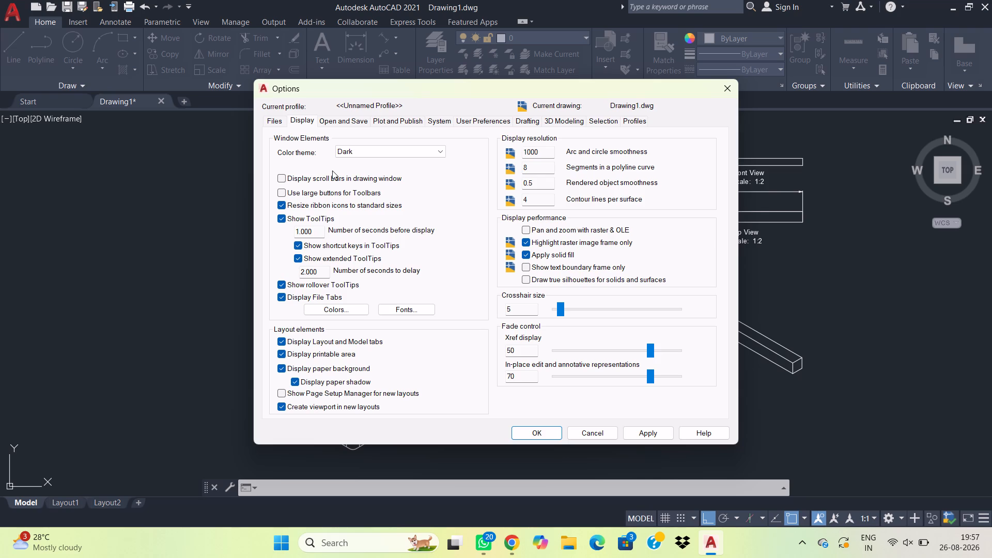
left_click(334, 117)
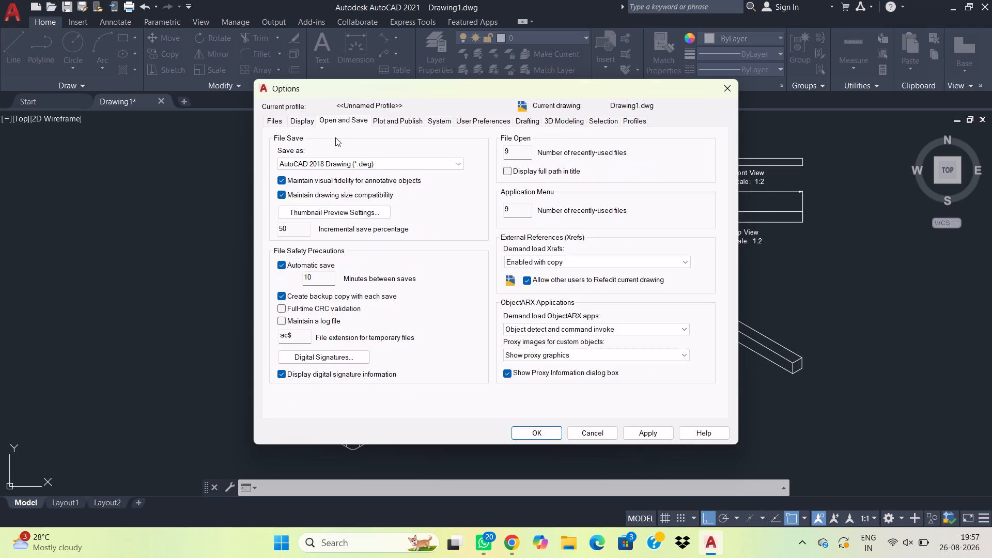
left_click(308, 320)
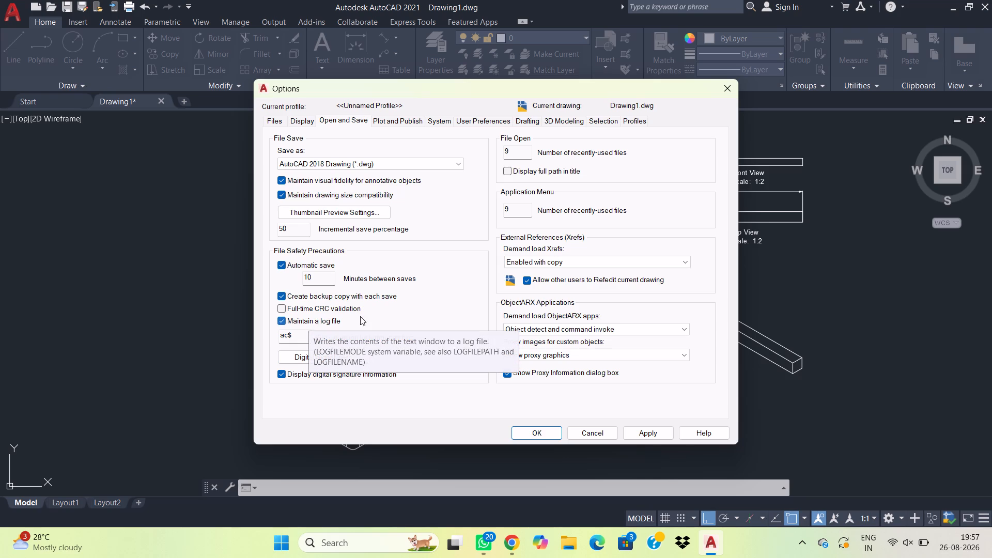
left_click(638, 434)
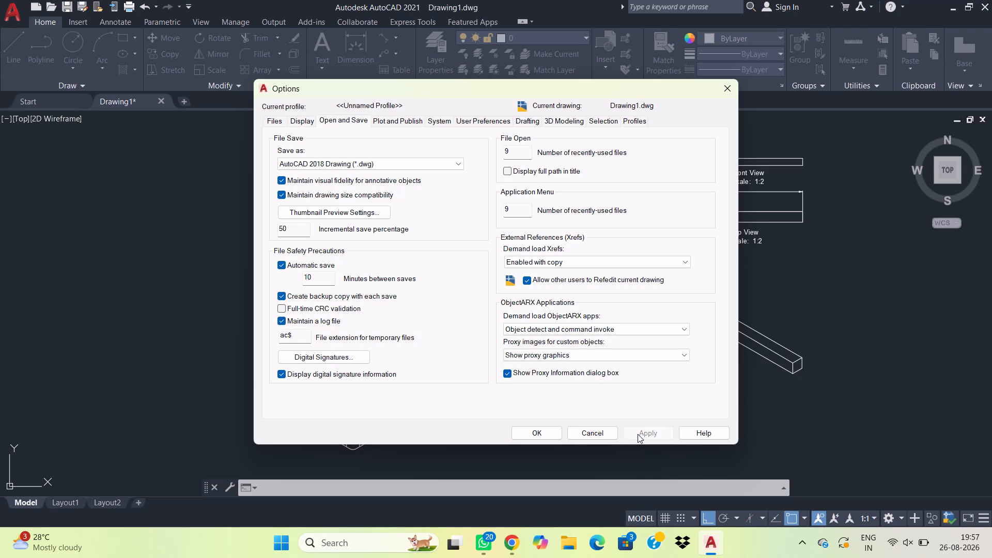
left_click(522, 430)
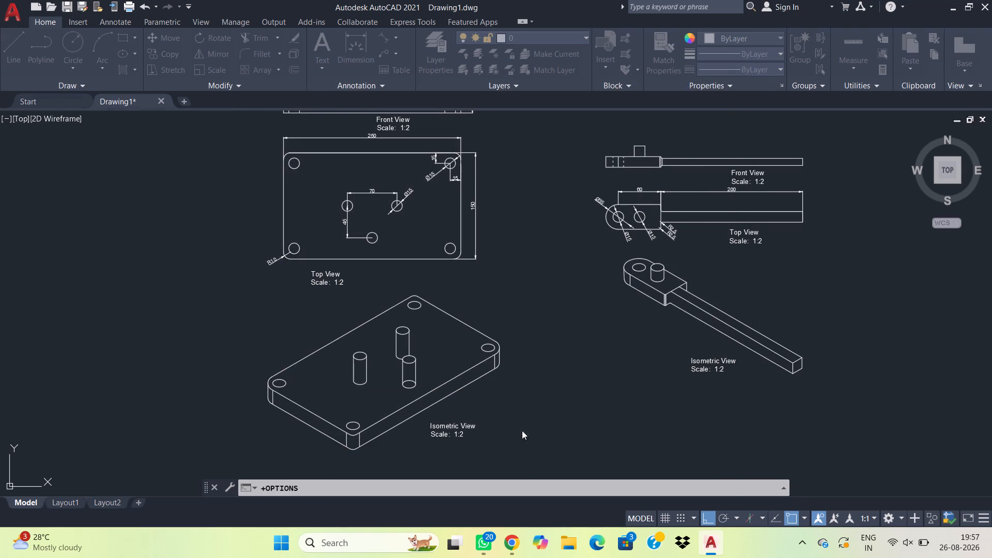
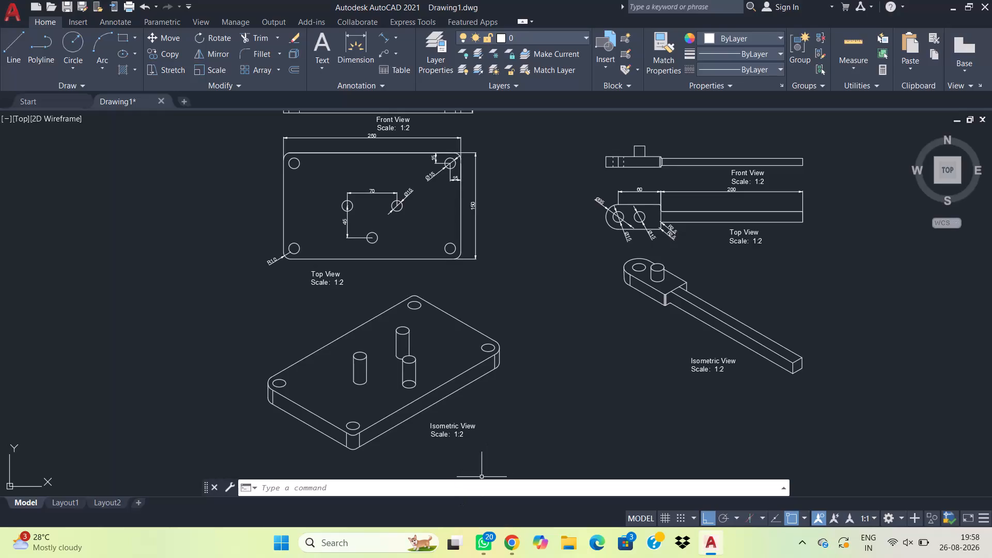
Query the LOGFILENAME system variable to look up where the drawing's log file is stored.
left_click(459, 490)
type("log")
type("file")
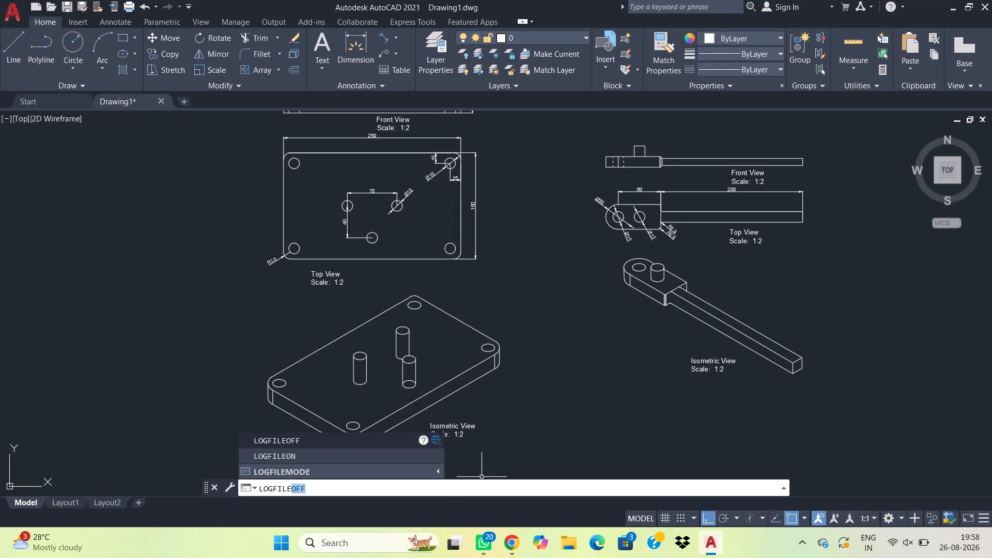
type("na")
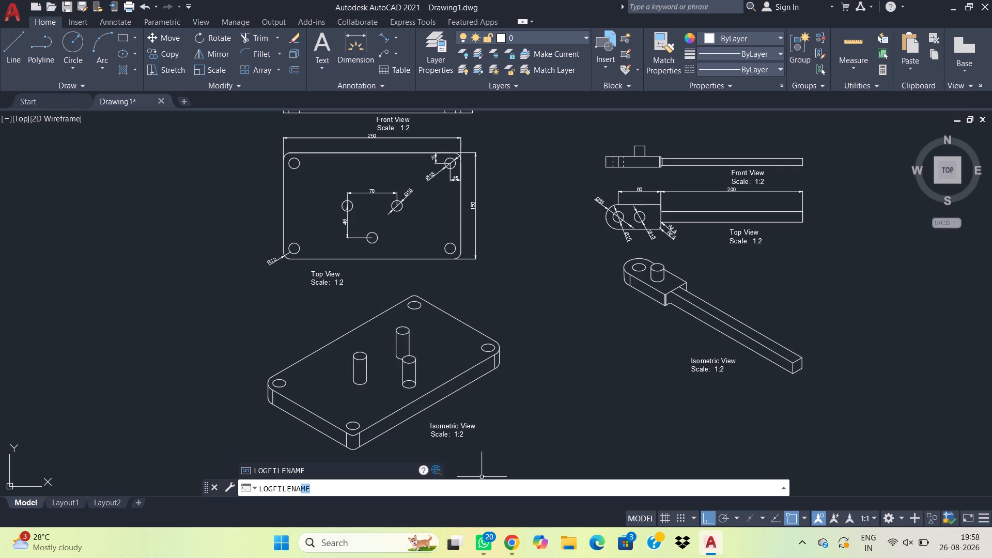
key("Return")
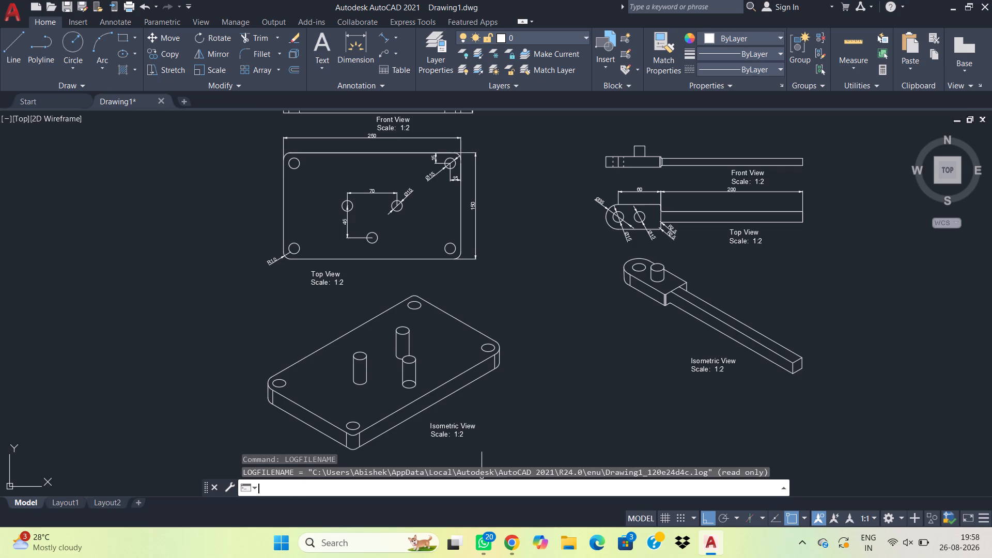
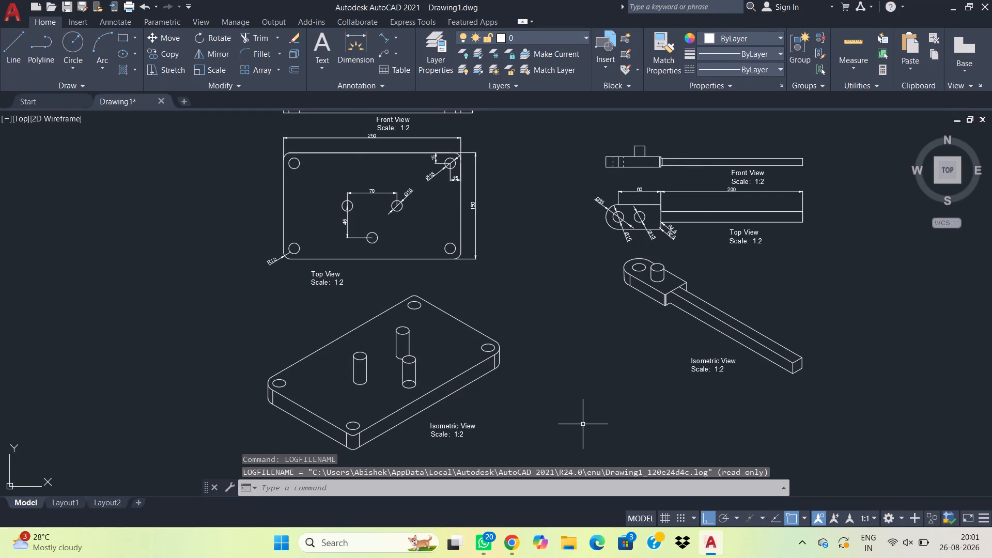
Start a single-sheet plot of the model and look through the available paper sizes in the plot settings.
key("ctrl+p")
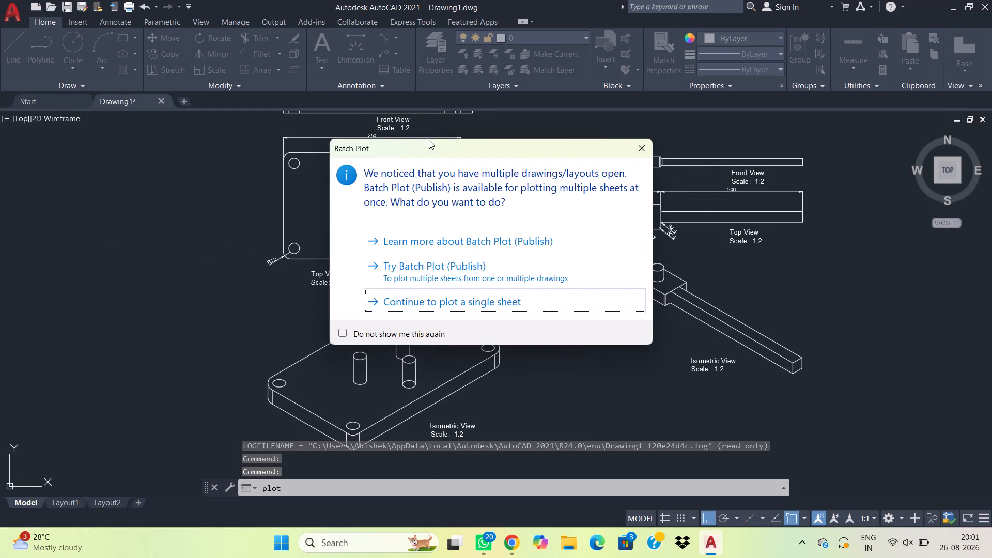
left_click(468, 299)
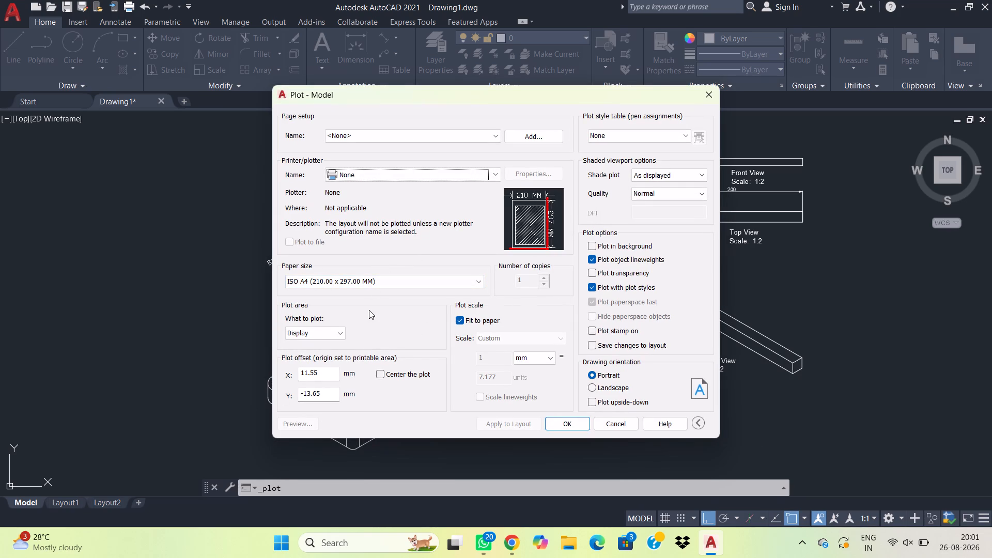
left_click(371, 283)
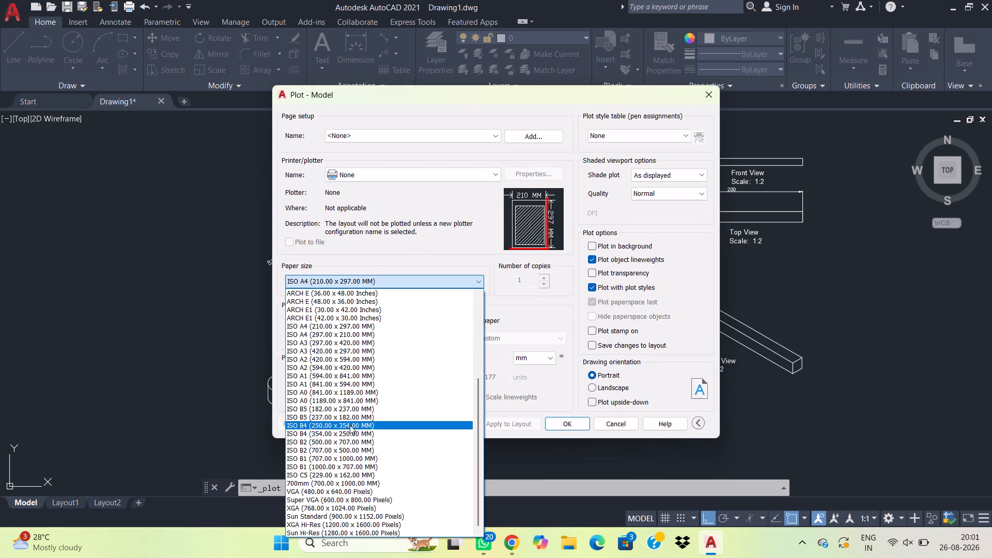
scroll(347, 410, "down", 2)
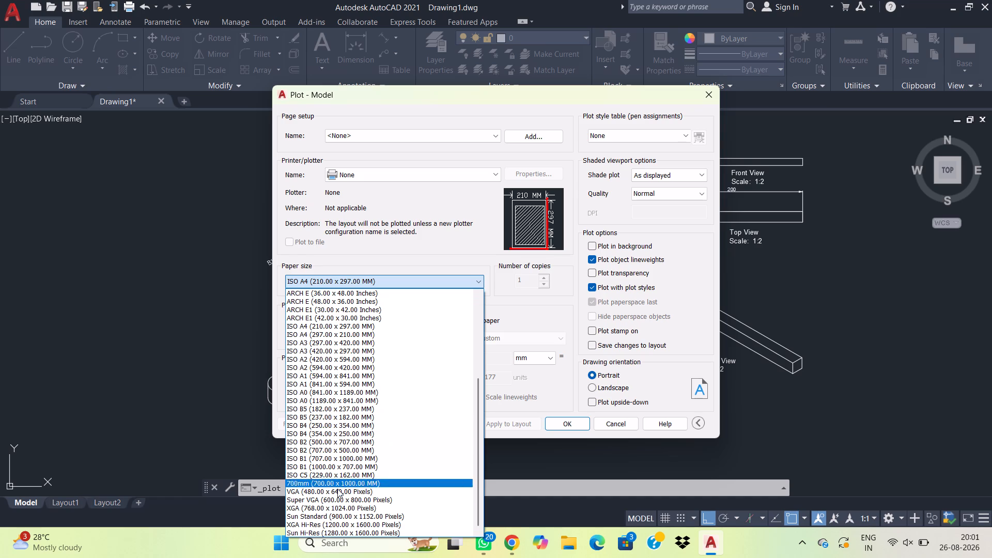
scroll(335, 461, "down", 3)
scroll(324, 402, "up", 4)
scroll(323, 374, "down", 4)
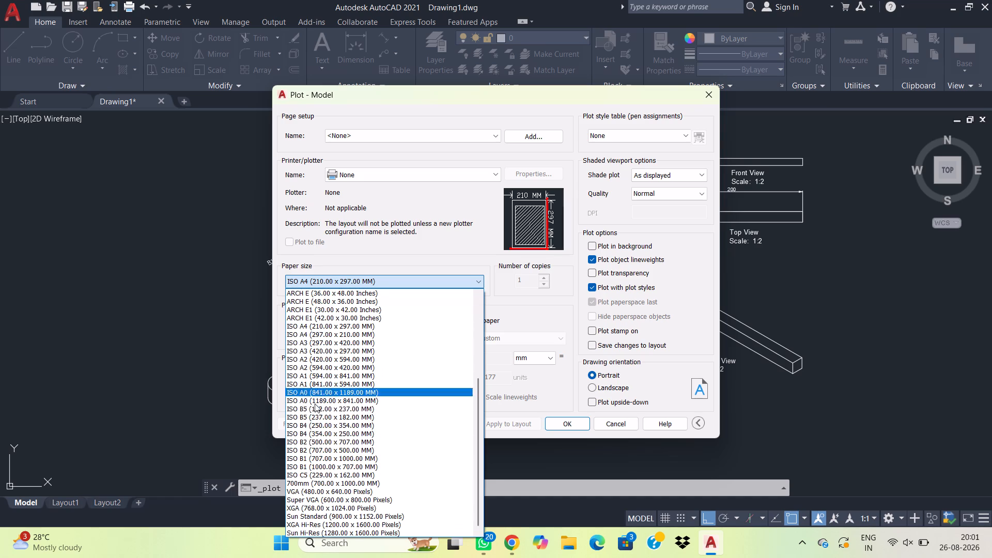
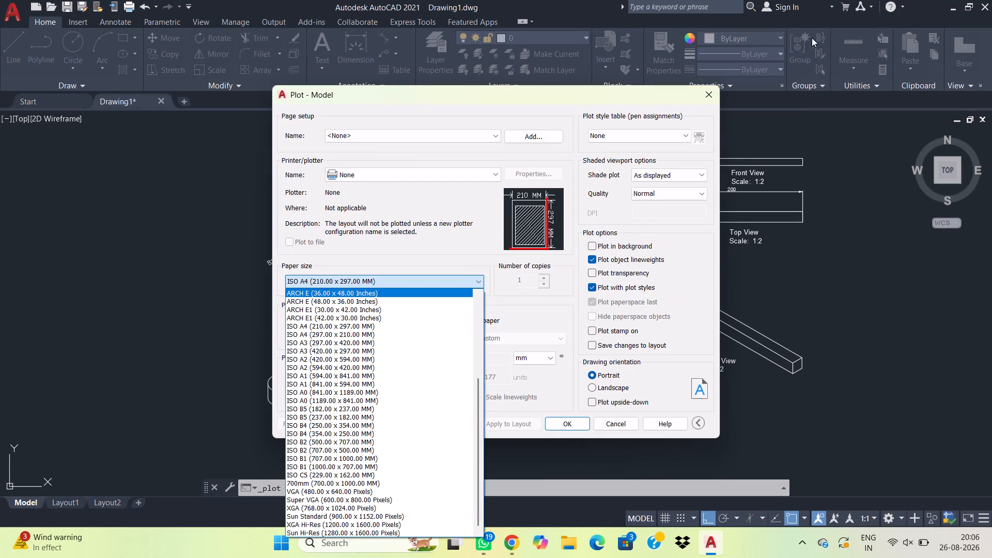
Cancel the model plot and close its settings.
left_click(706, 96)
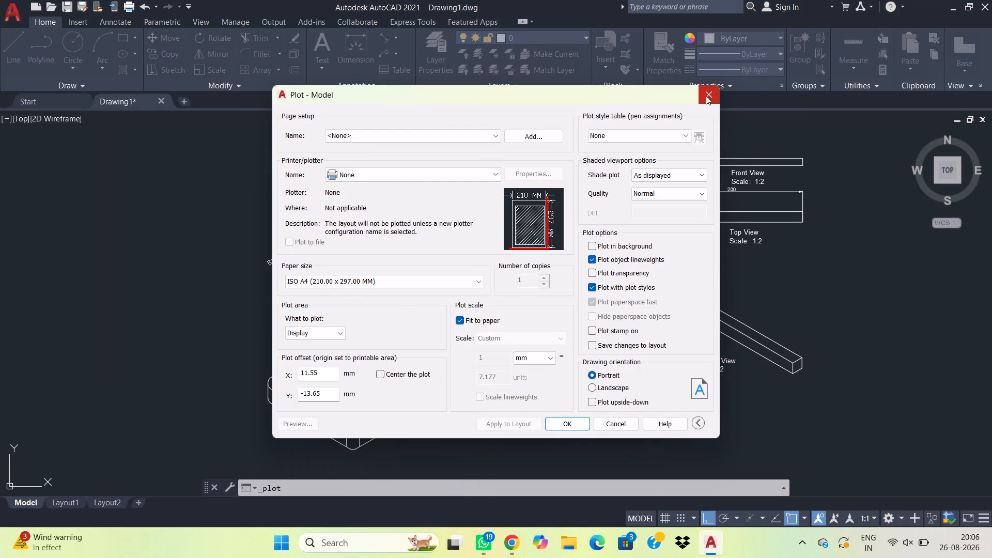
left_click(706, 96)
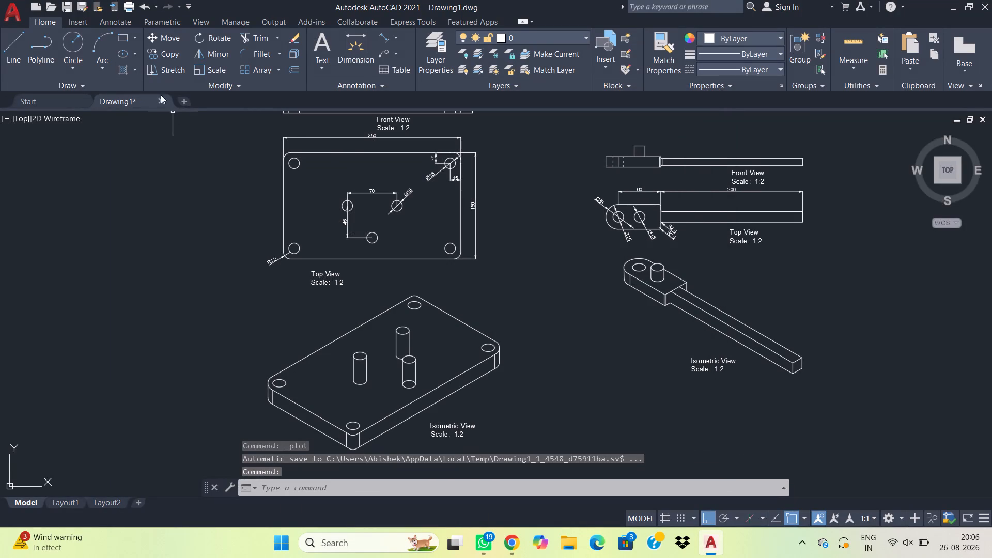
Start a new blank drawing alongside the plate and lever-arm drawing.
left_click(187, 99)
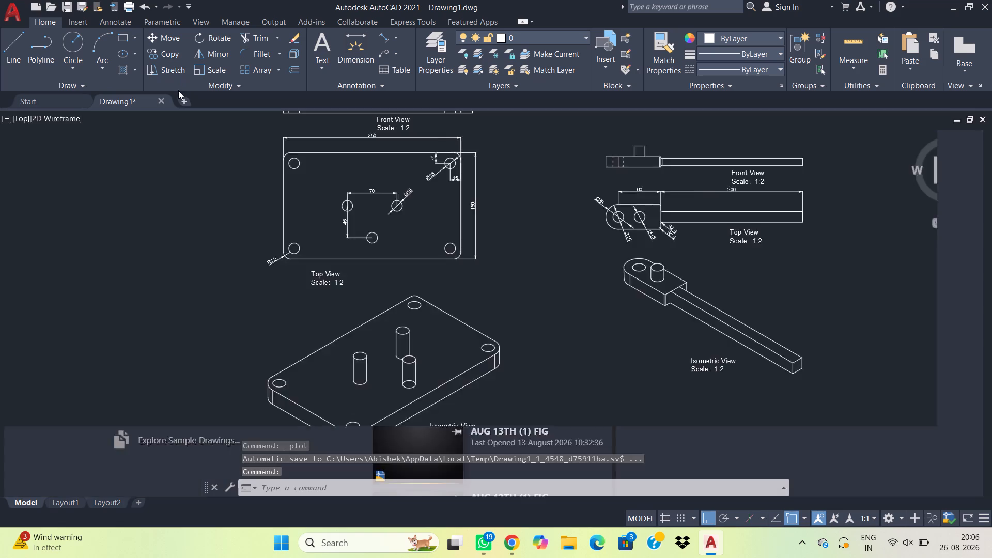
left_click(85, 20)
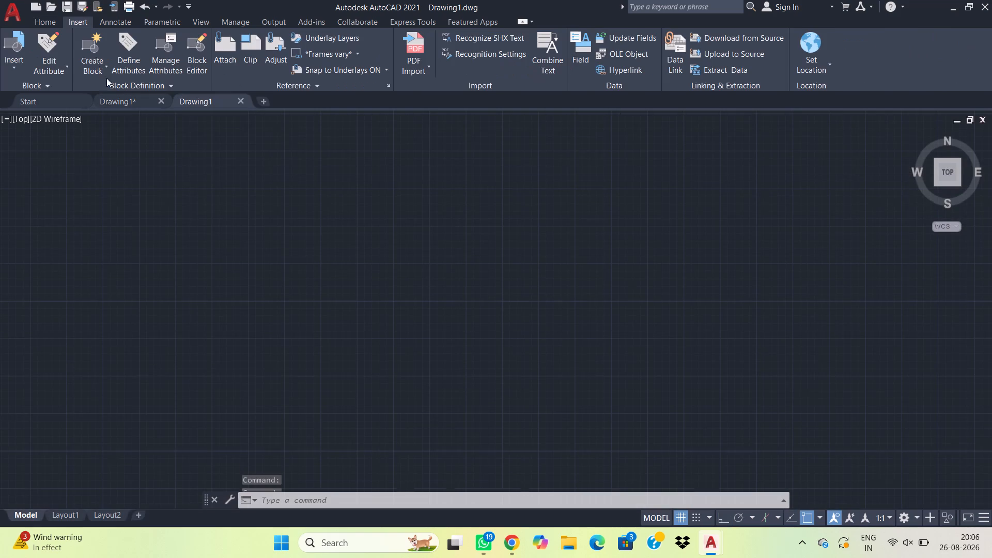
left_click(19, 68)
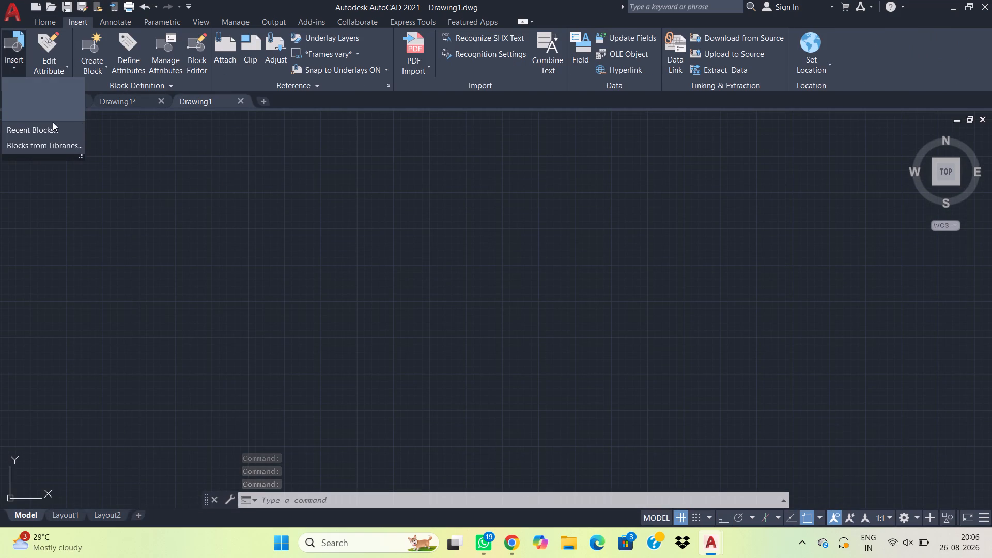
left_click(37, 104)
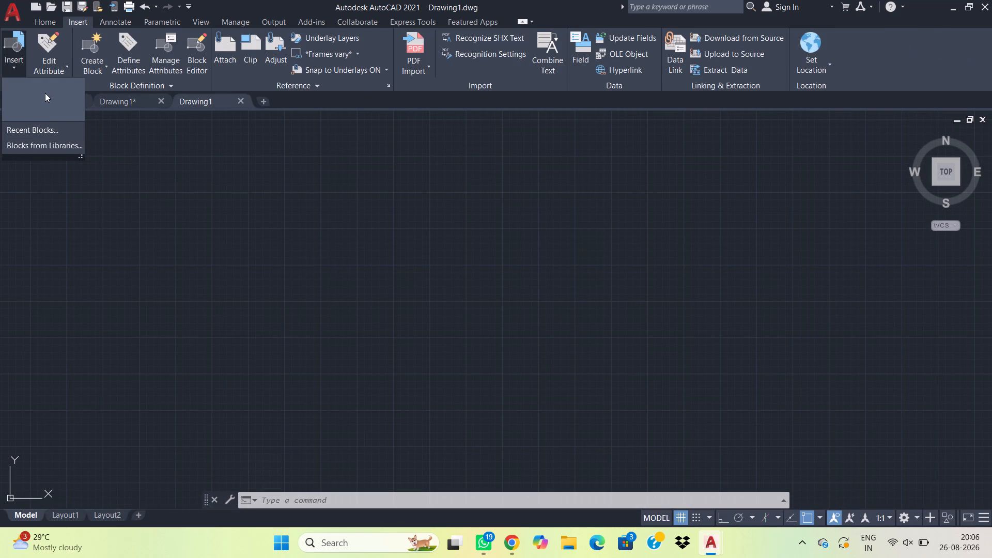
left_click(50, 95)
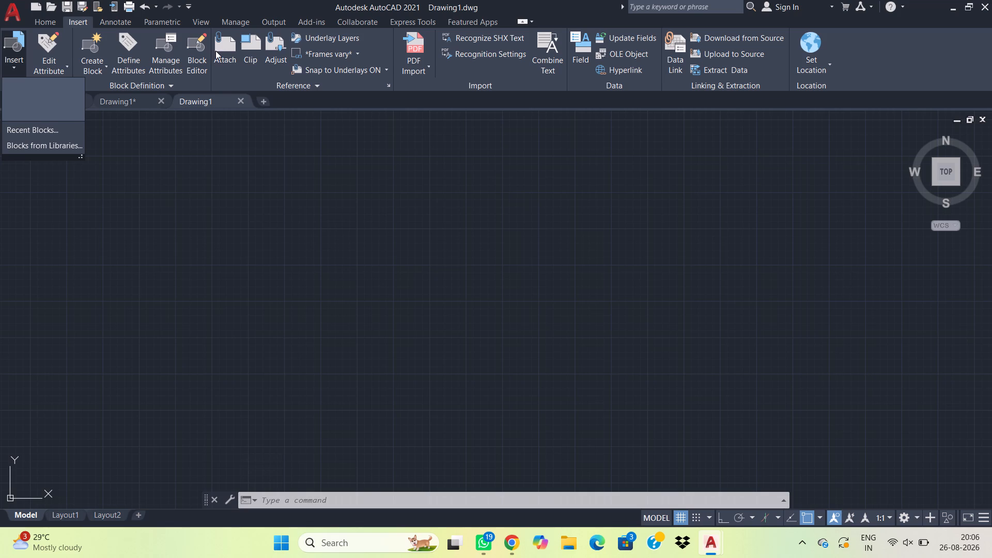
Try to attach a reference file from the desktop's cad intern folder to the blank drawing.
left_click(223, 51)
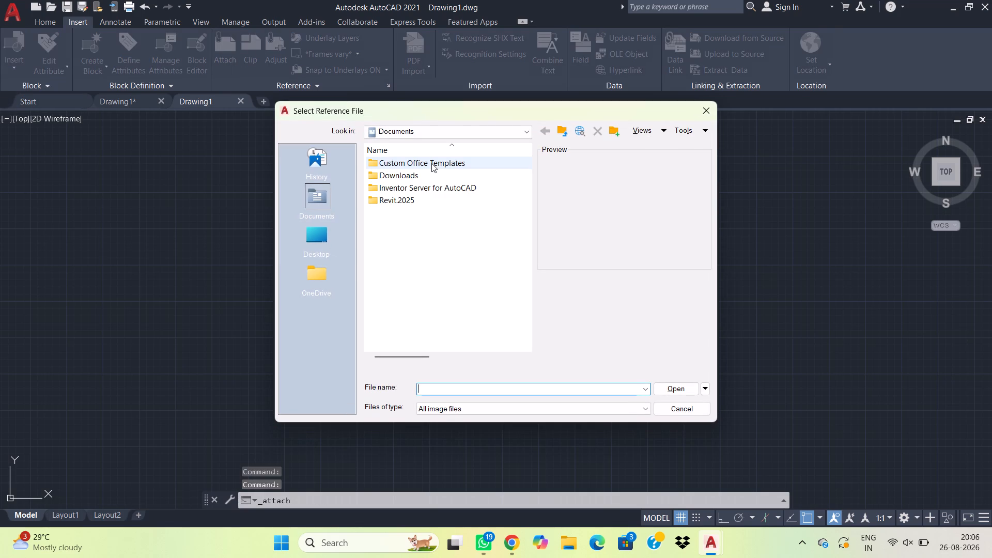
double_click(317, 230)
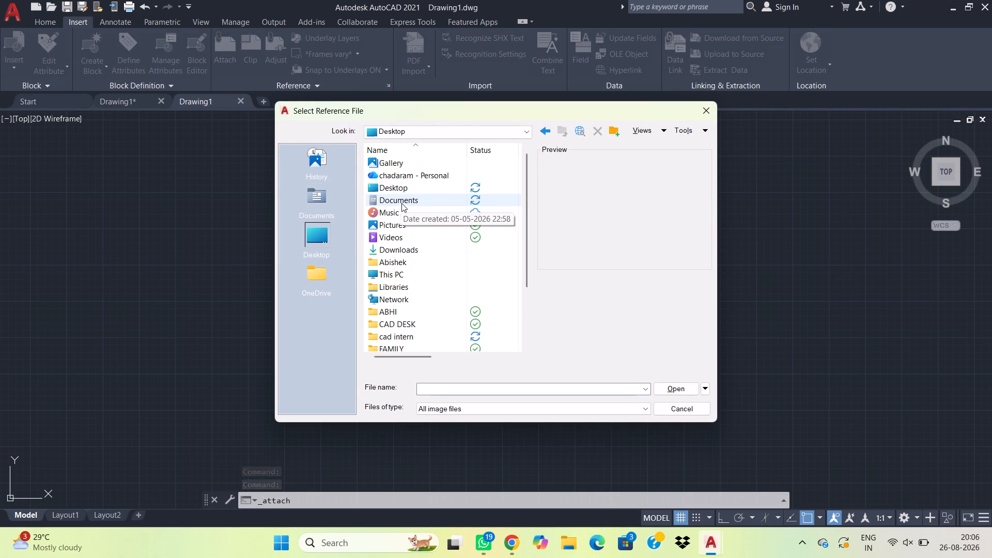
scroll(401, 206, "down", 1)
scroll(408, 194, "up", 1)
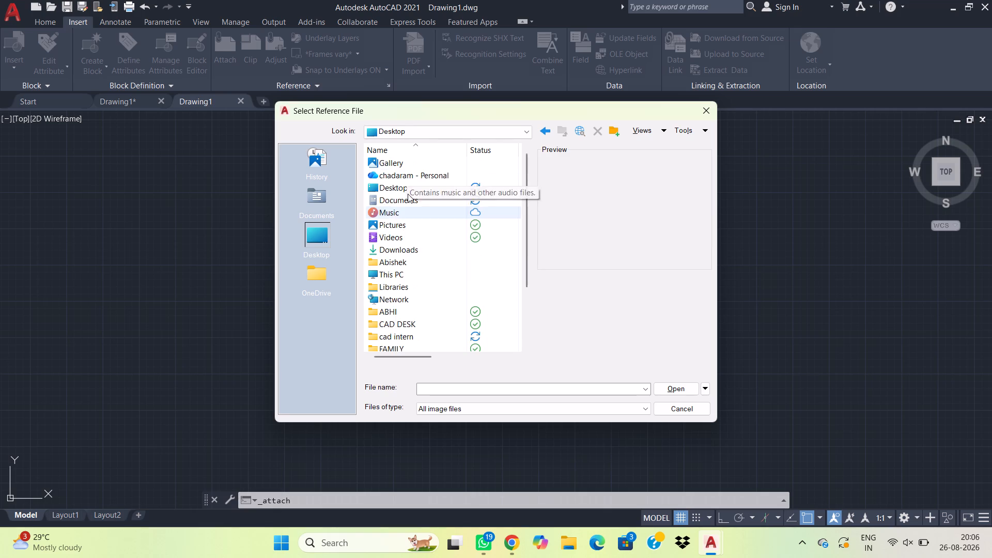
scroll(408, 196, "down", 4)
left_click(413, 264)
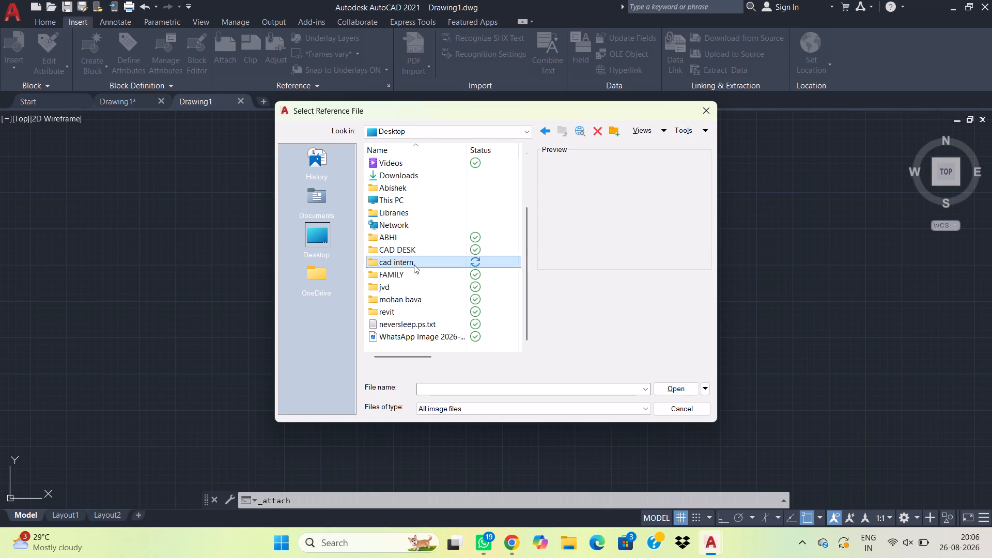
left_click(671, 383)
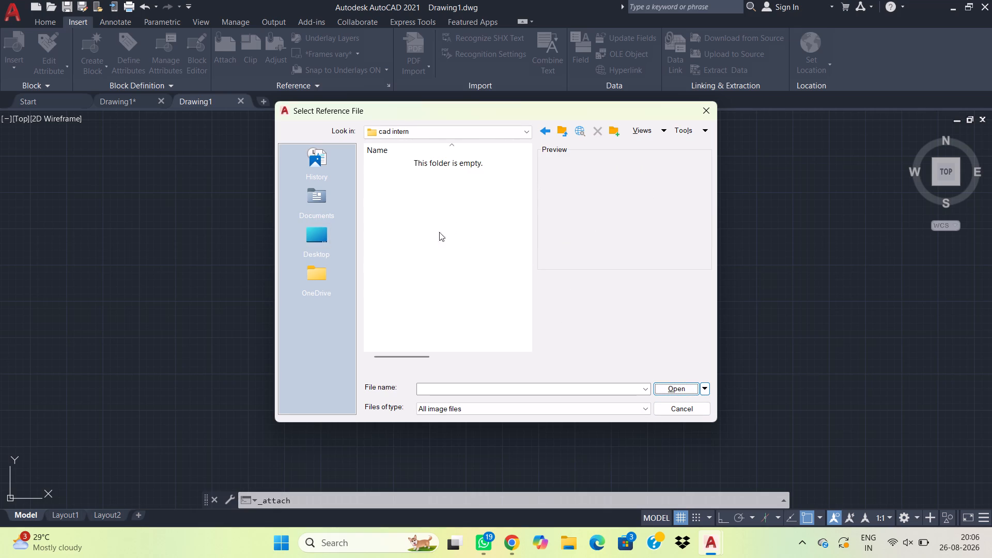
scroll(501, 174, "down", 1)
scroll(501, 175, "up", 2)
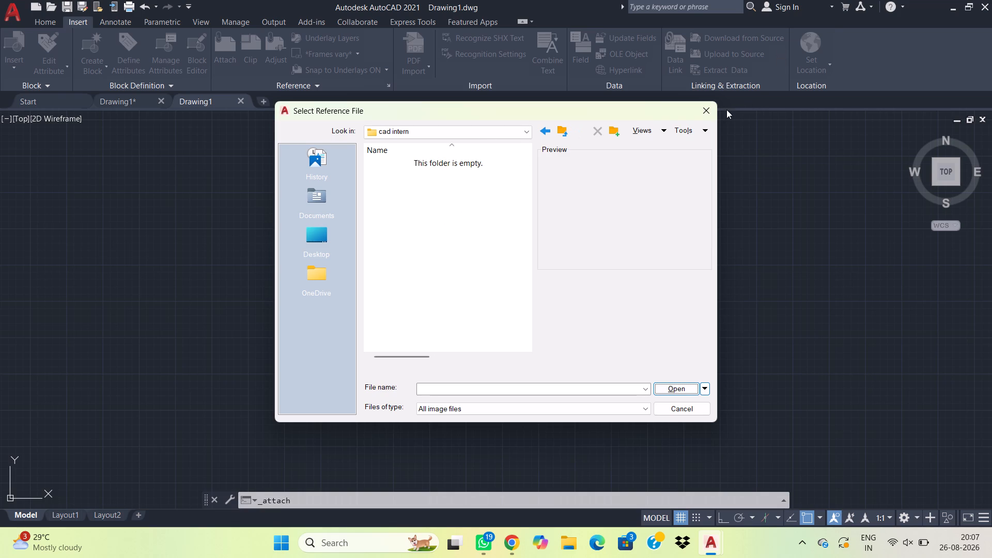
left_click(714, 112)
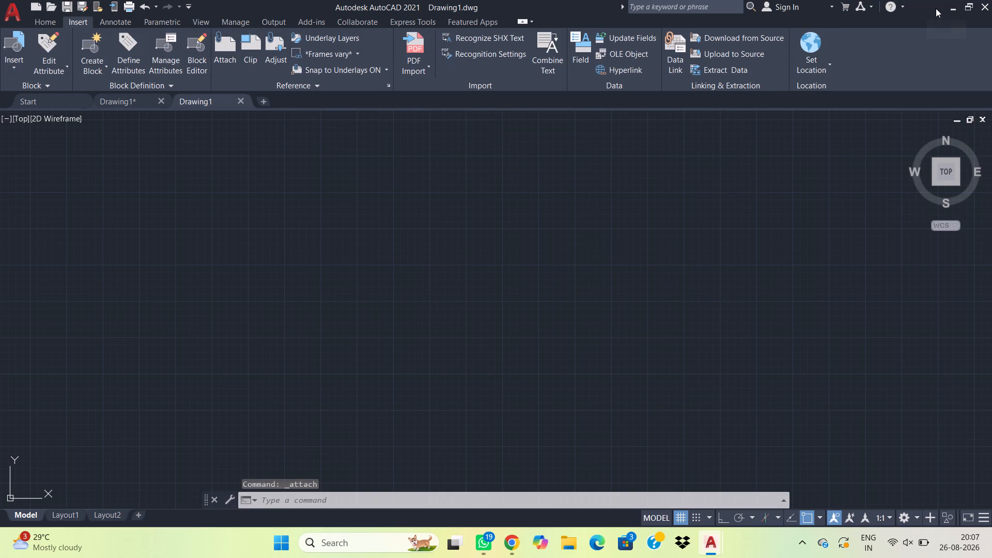
Switch to the desktop's cad intern folder and examine the first two Mechanical-Practice-Drawing-Sheets PDFs, one after the other.
left_click(948, 10)
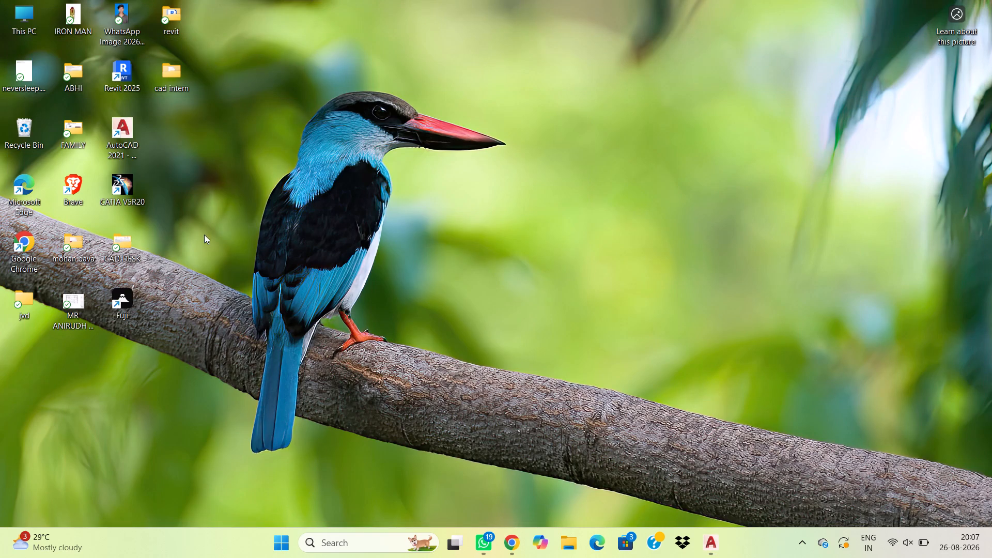
double_click(181, 91)
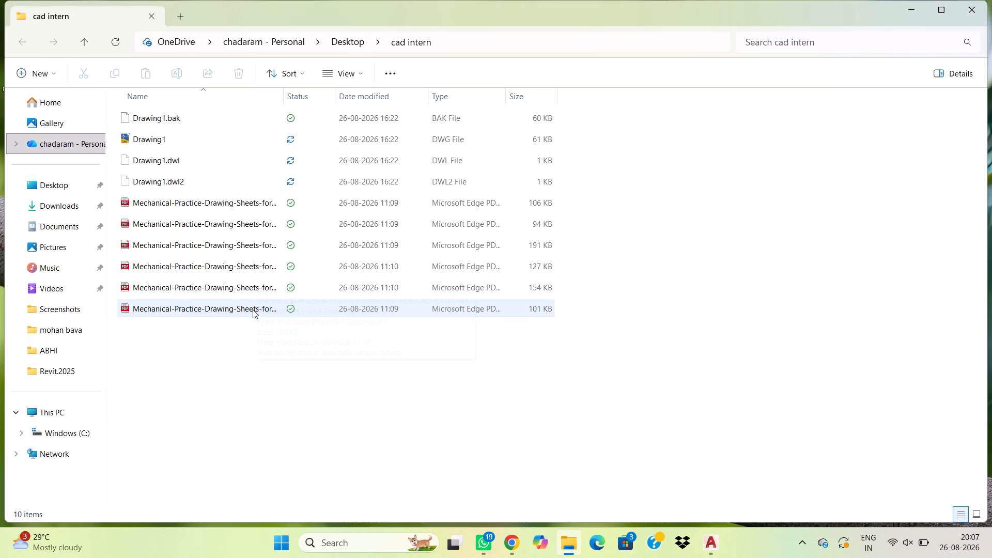
double_click(253, 200)
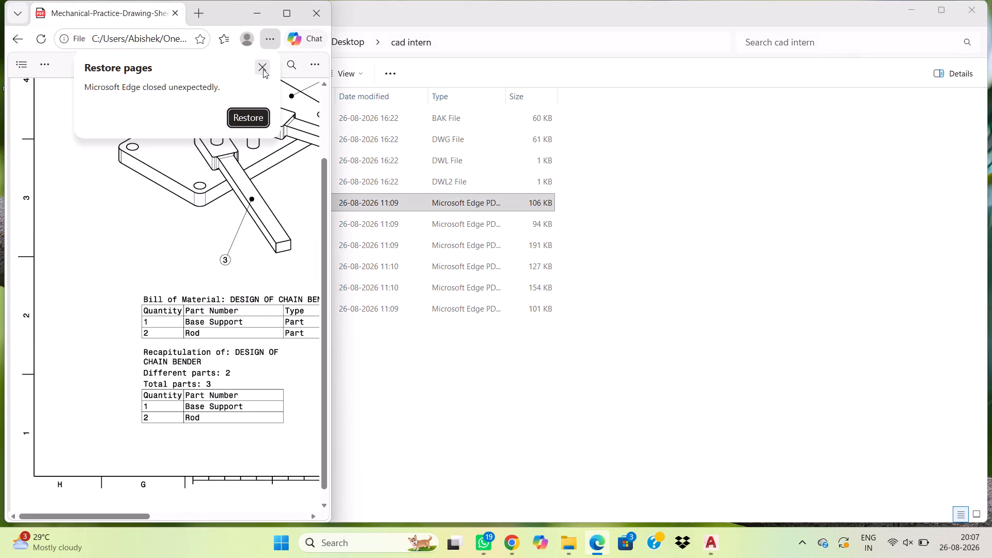
left_click(263, 69)
scroll(254, 210, "down", 4)
scroll(253, 210, "up", 5)
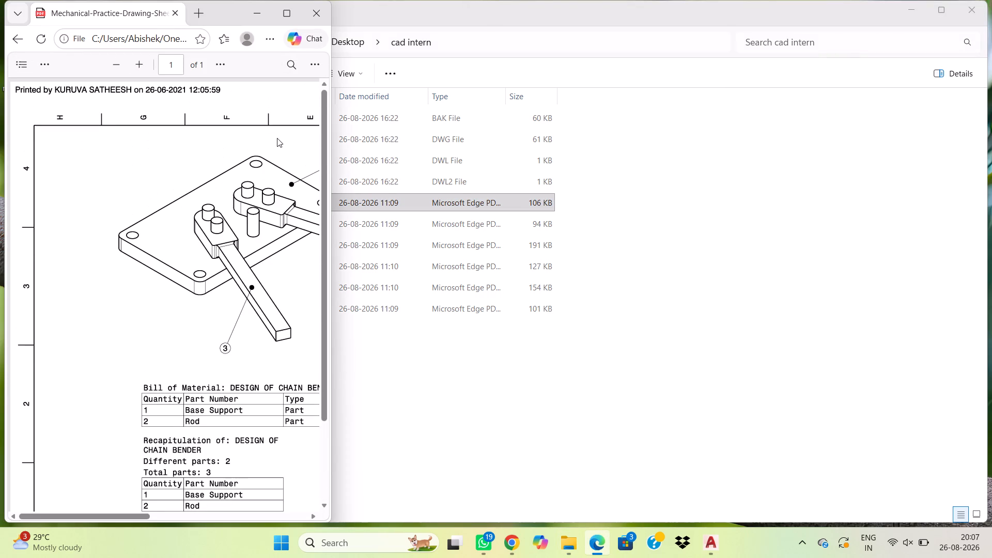
scroll(278, 134, "up", 1)
left_click(321, 9)
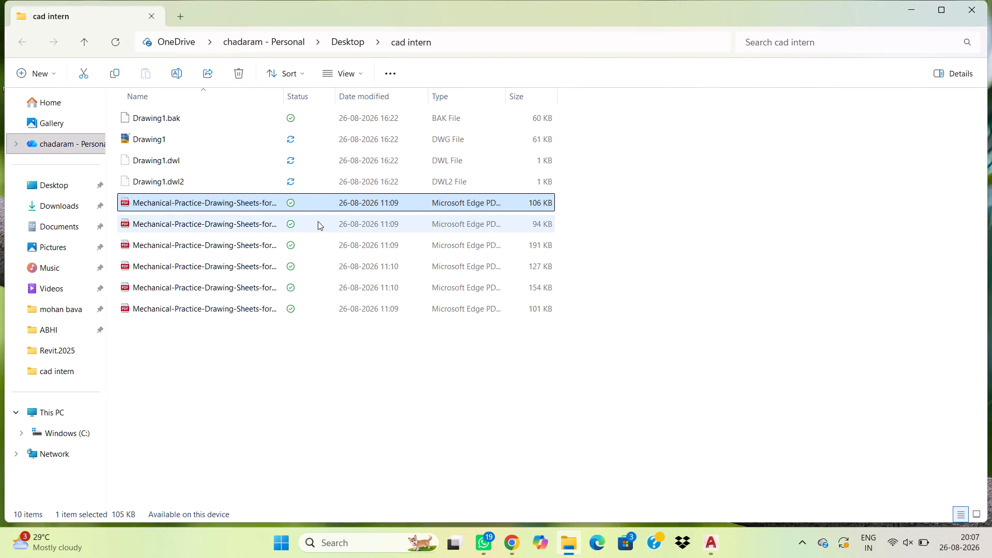
double_click(306, 221)
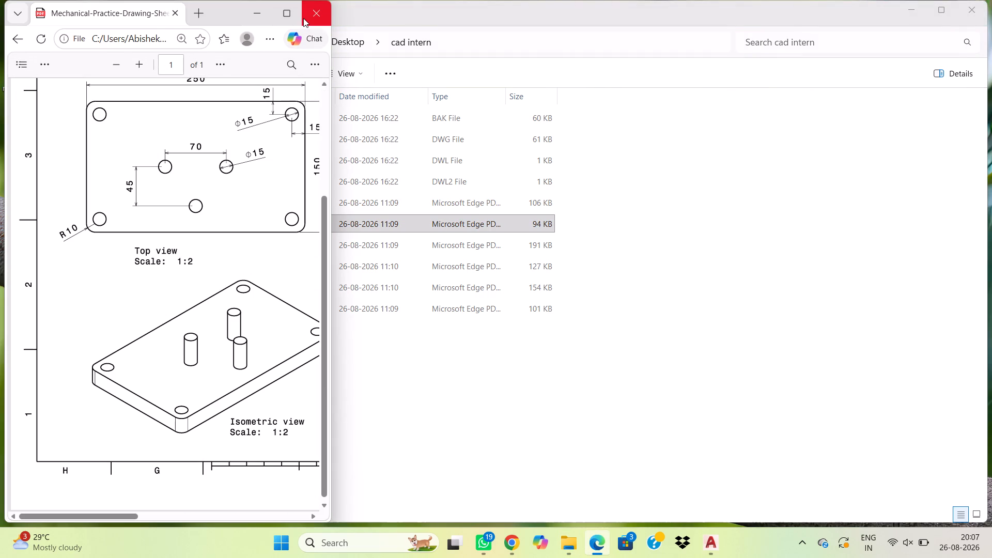
left_click(303, 18)
Copy the second Mechanical-Practice-Drawing-Sheets PDF, with the plate's dimensioned views, from the cad intern folder to the desktop.
left_click(348, 227)
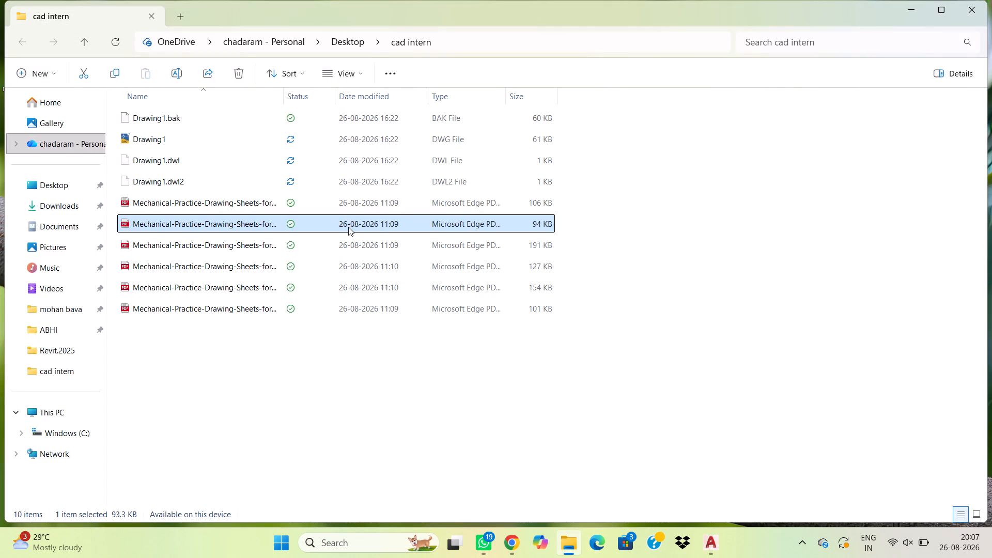
key("ctrl+c")
key("ctrl+c")
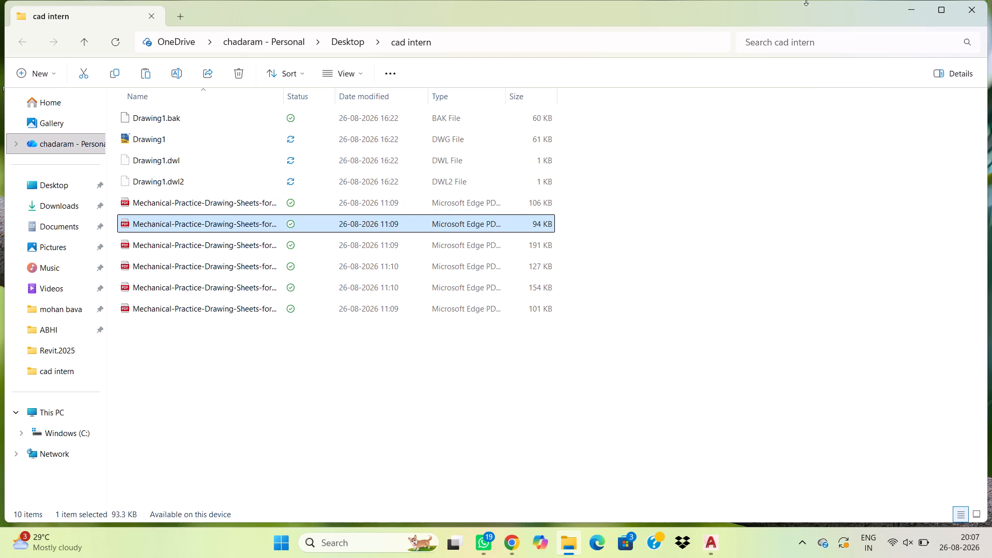
left_click(906, 8)
right_click(578, 252)
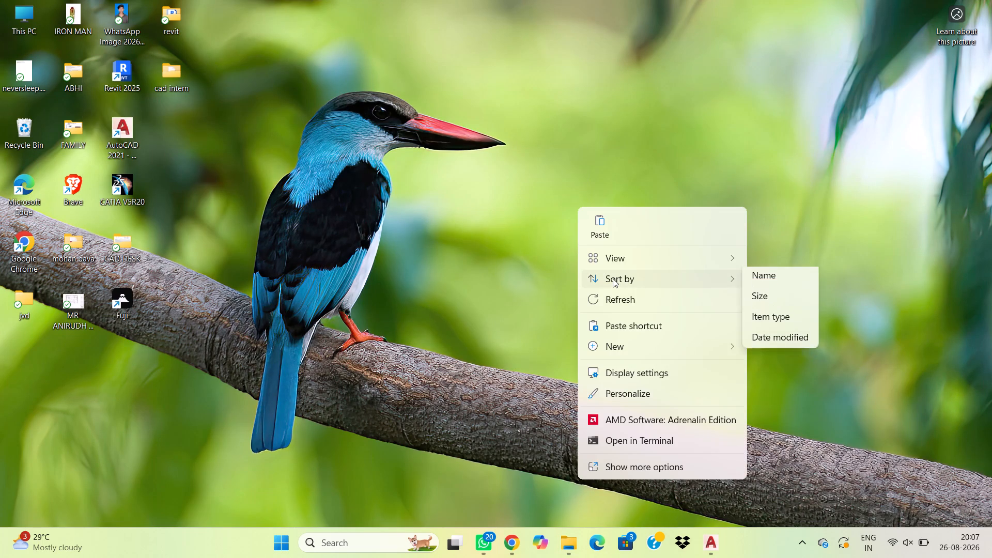
left_click(607, 222)
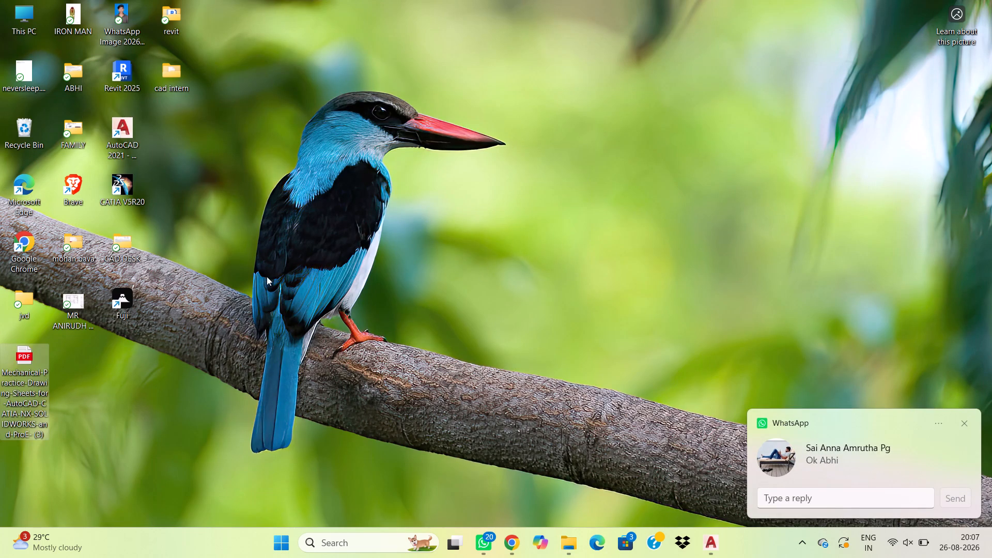
left_click(236, 297)
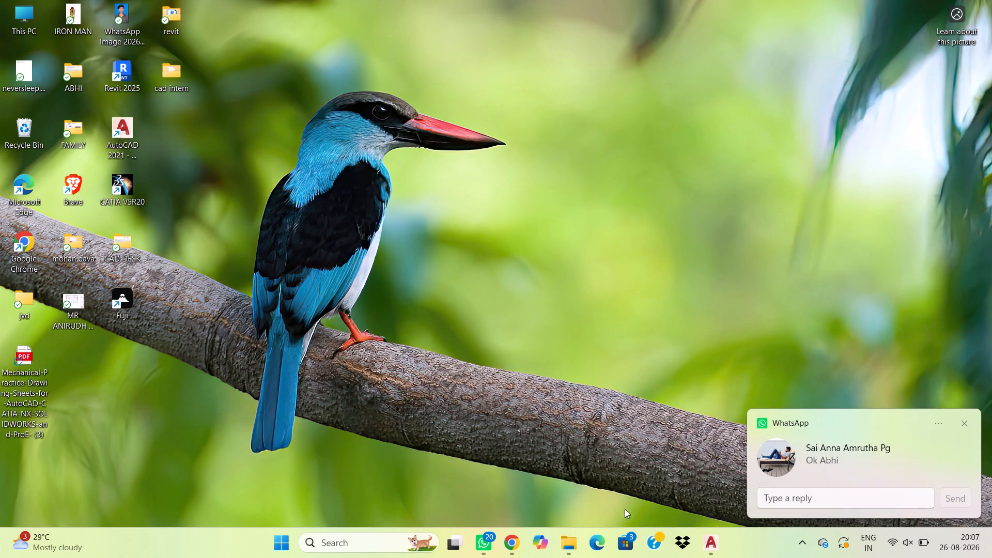
Switch back to AutoCAD and bring up the blank Drawing1 beside the plate and lever-arm drawing.
left_click(704, 546)
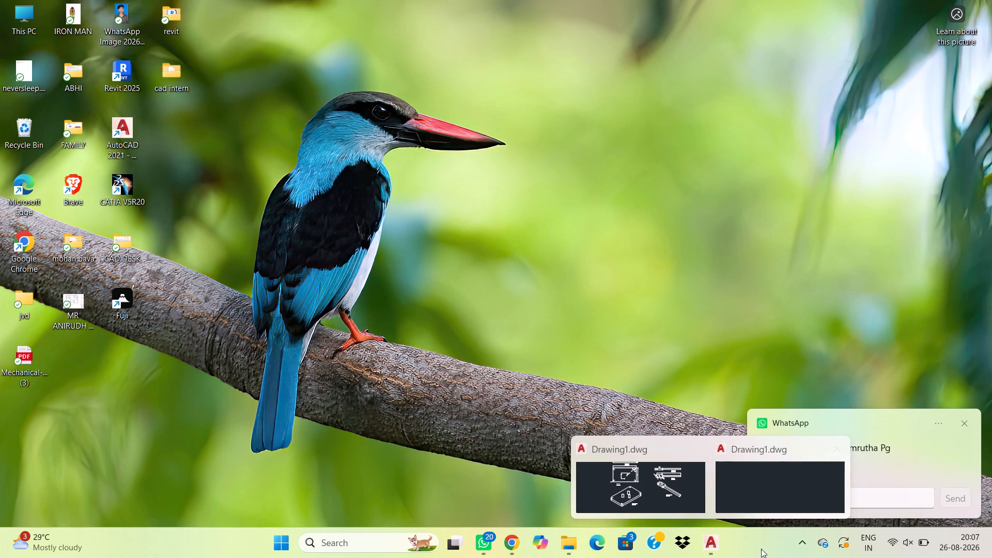
left_click(694, 492)
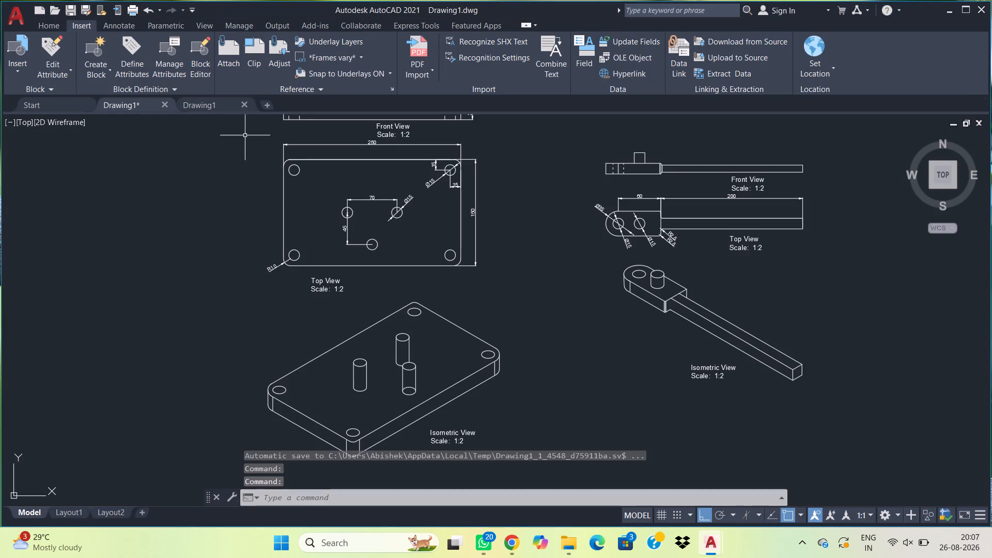
left_click(212, 105)
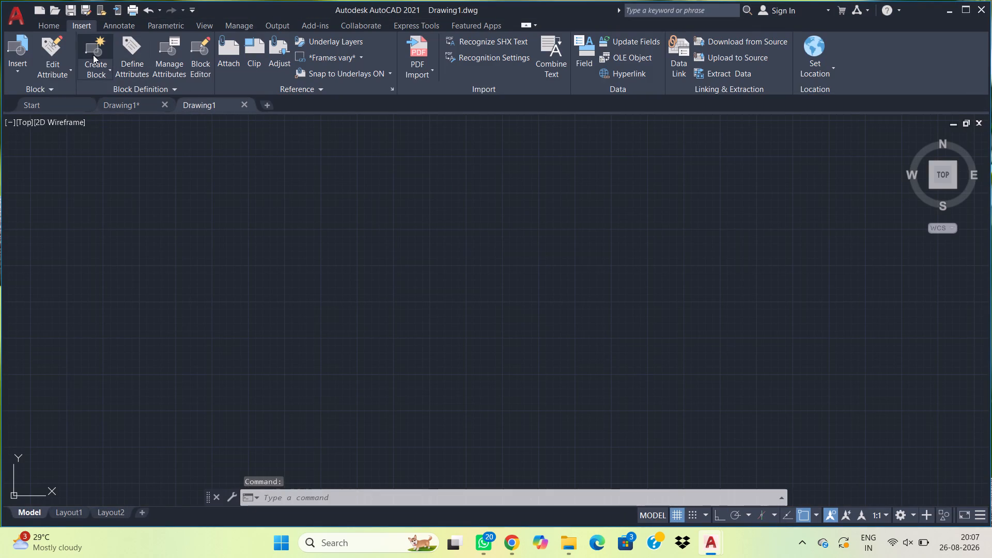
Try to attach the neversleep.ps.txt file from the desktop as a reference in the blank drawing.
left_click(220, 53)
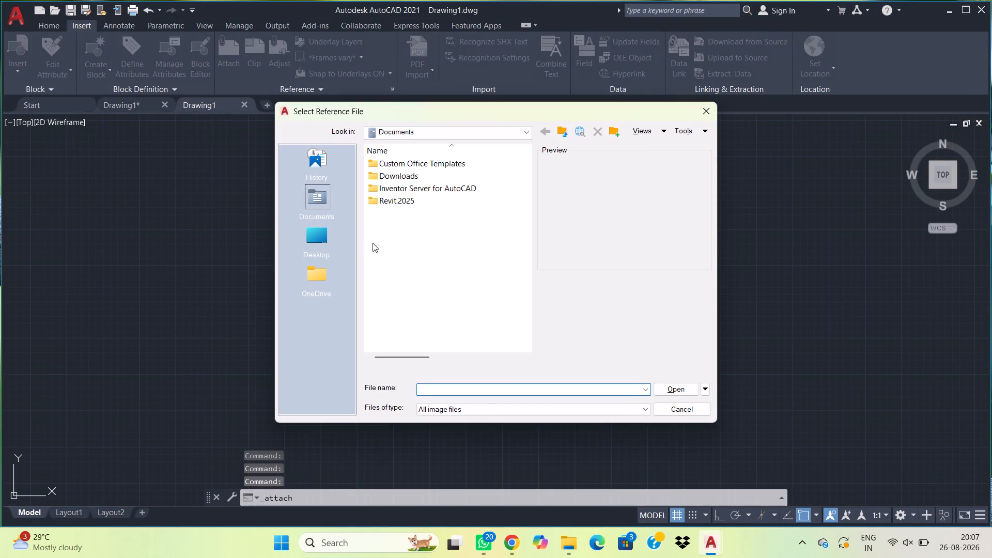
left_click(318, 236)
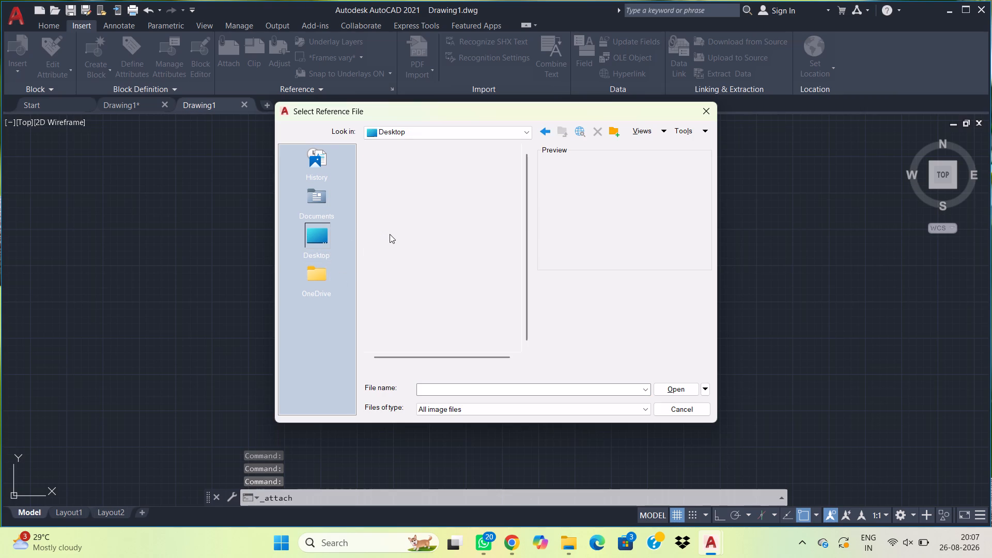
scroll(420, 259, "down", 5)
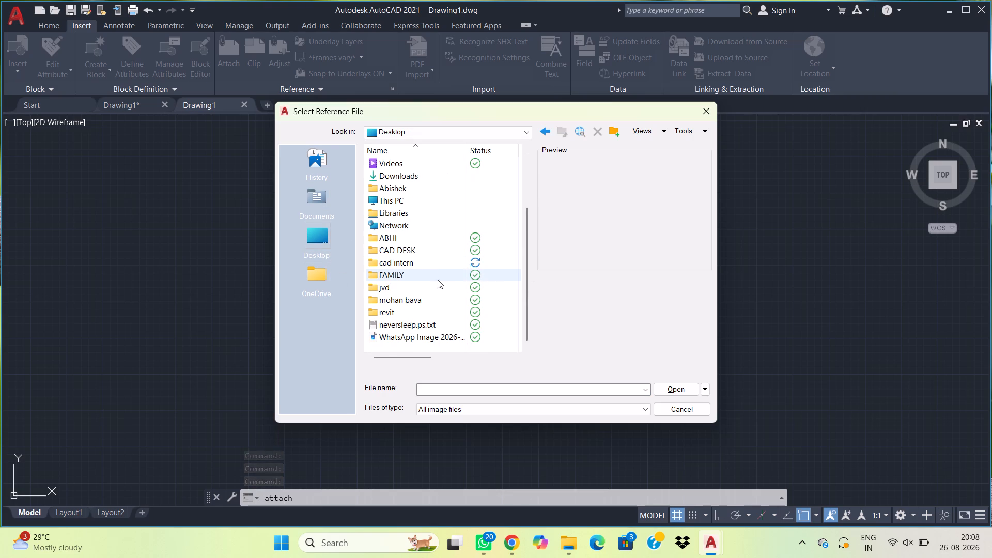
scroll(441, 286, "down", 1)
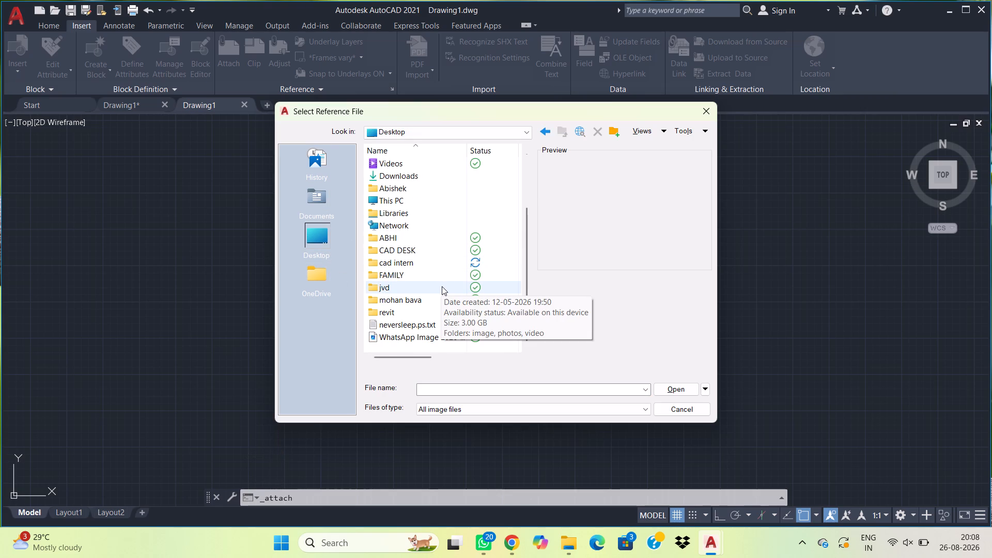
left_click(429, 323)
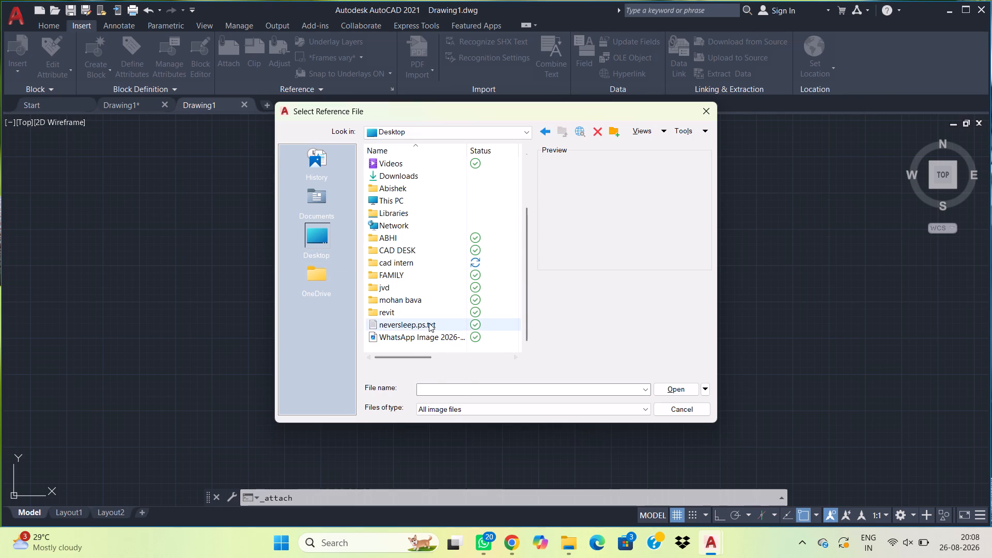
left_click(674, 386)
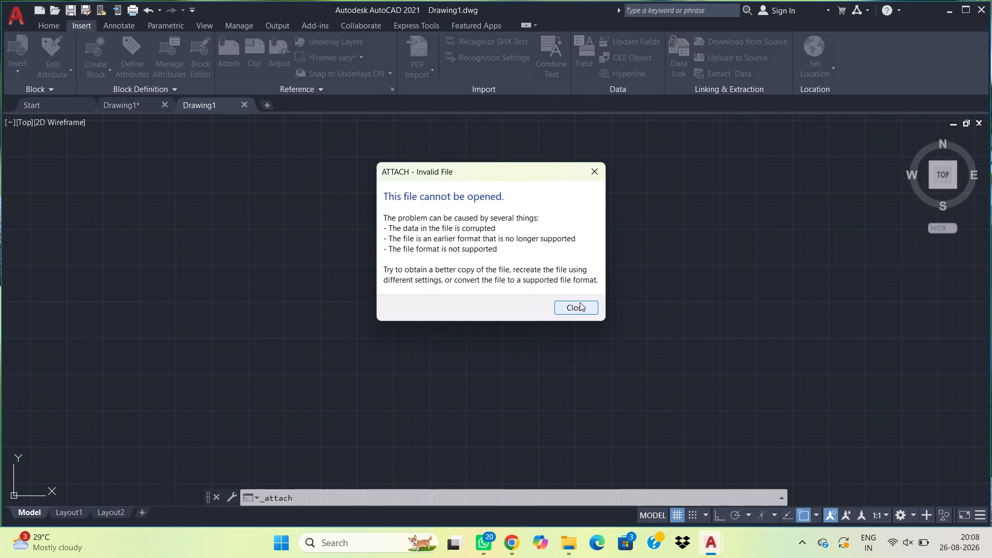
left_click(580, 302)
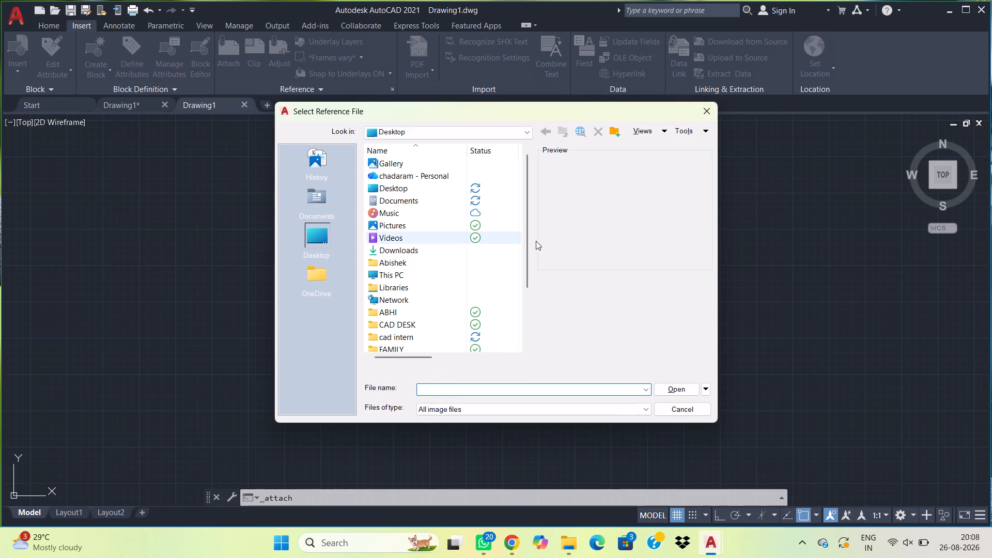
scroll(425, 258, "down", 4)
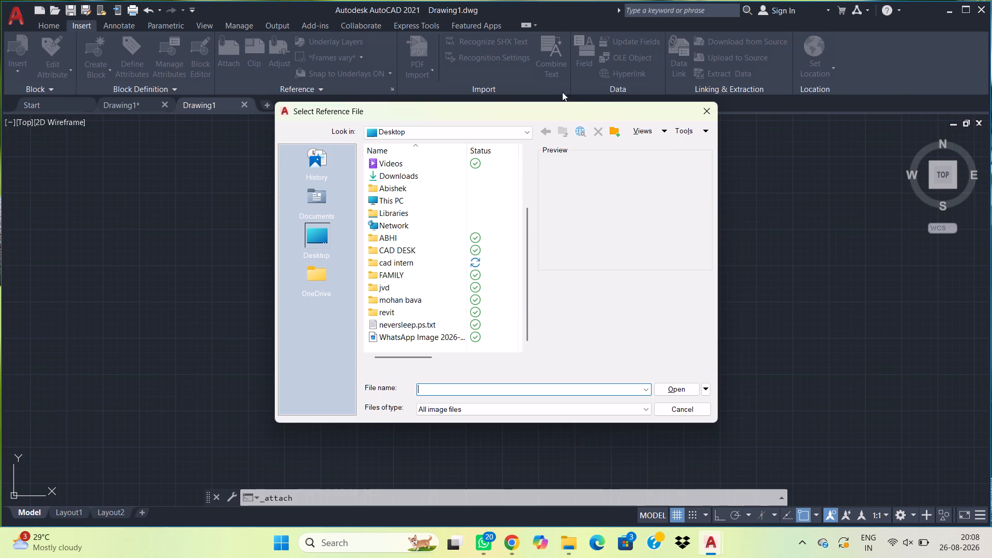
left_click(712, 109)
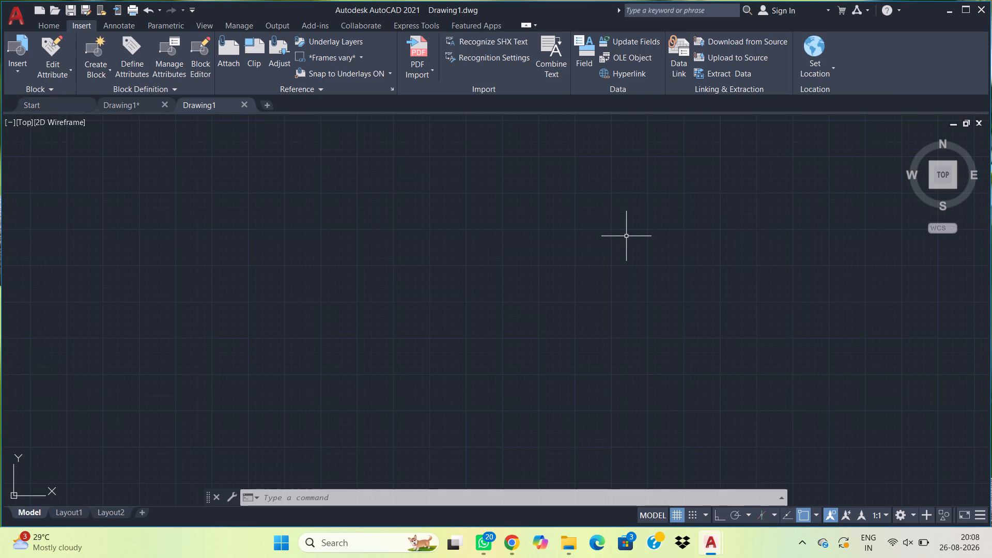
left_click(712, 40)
Import page 1 of the desktop's Mechanical-Practice-Drawing-Sheets PDF into the blank drawing at scale 1, with the Create object layers option.
left_click(412, 67)
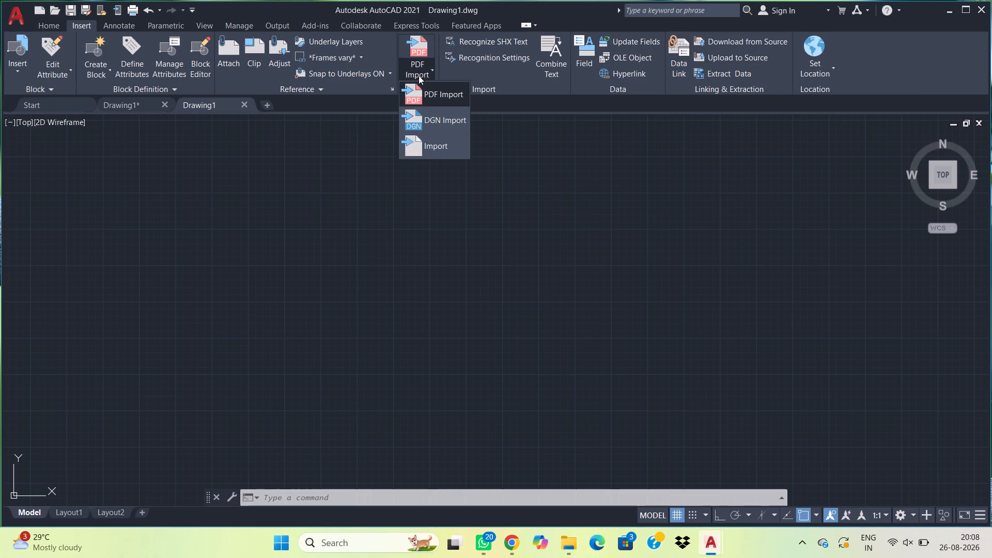
left_click(428, 97)
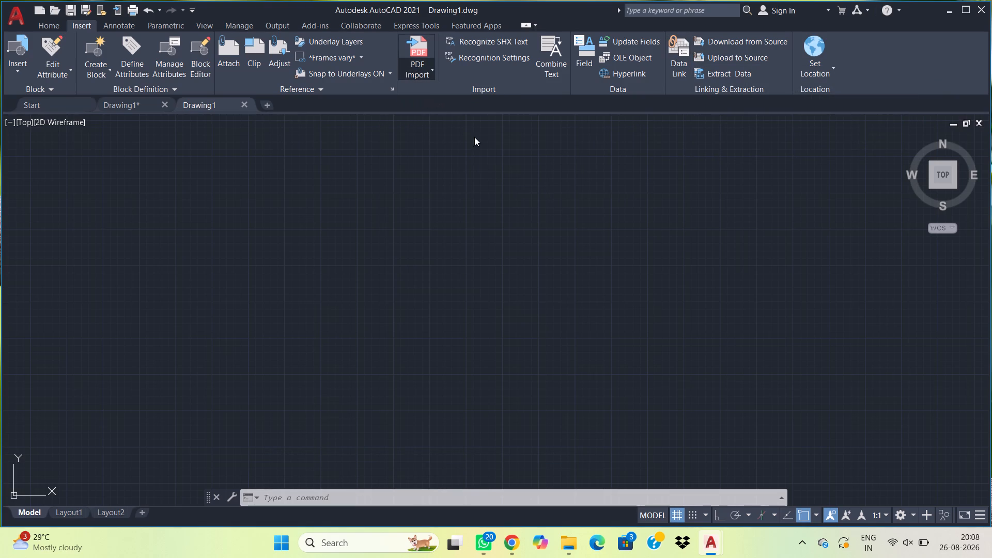
left_click(422, 76)
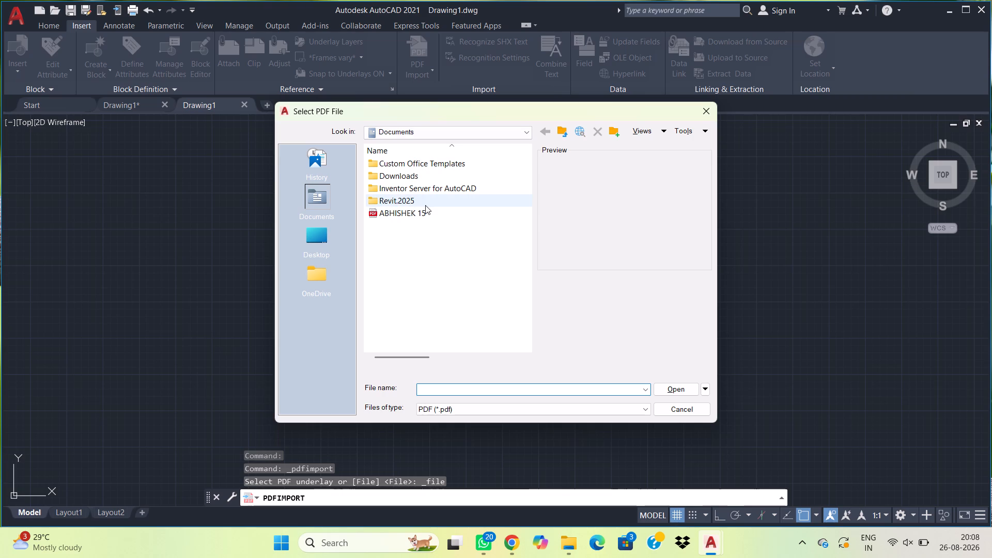
left_click(322, 234)
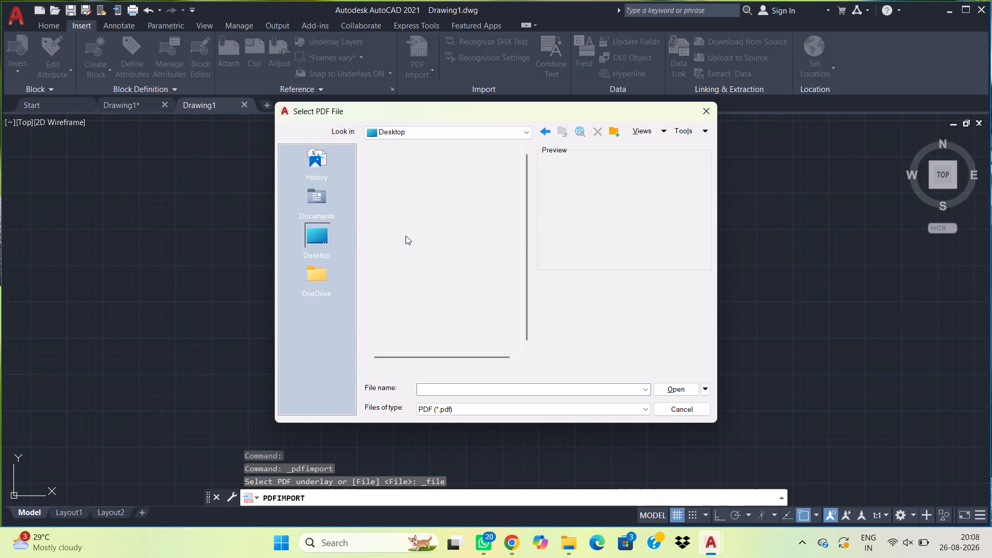
scroll(409, 246, "down", 5)
scroll(428, 309, "down", 1)
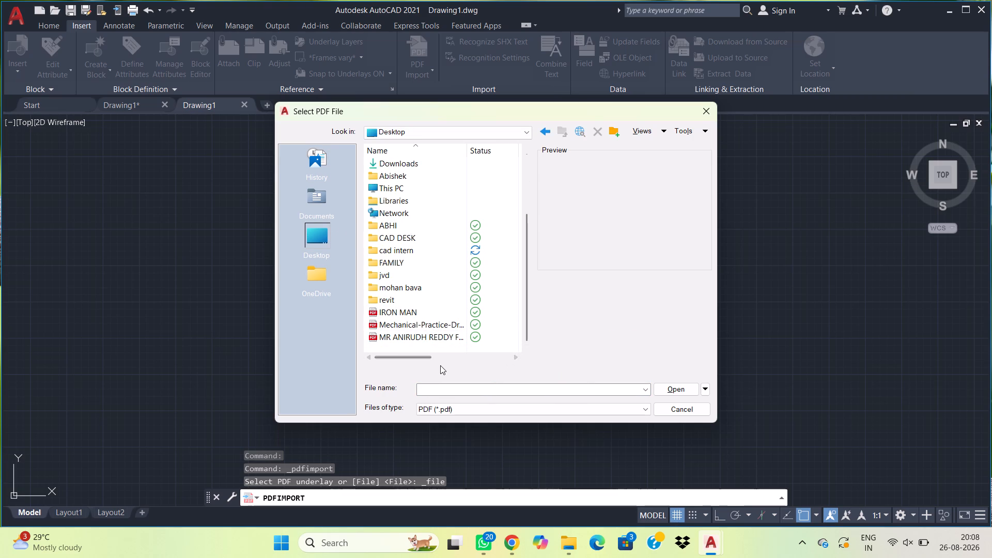
left_click(442, 326)
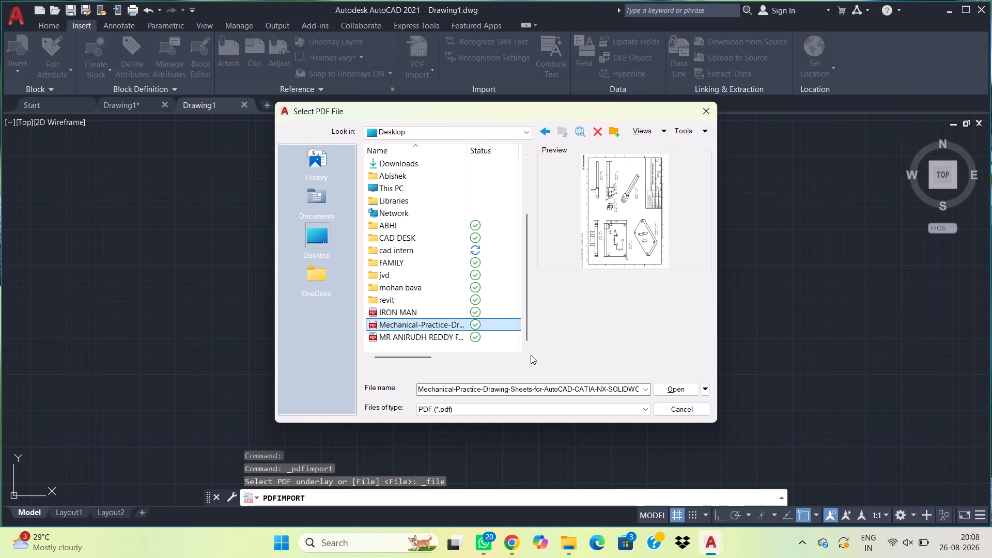
left_click(678, 386)
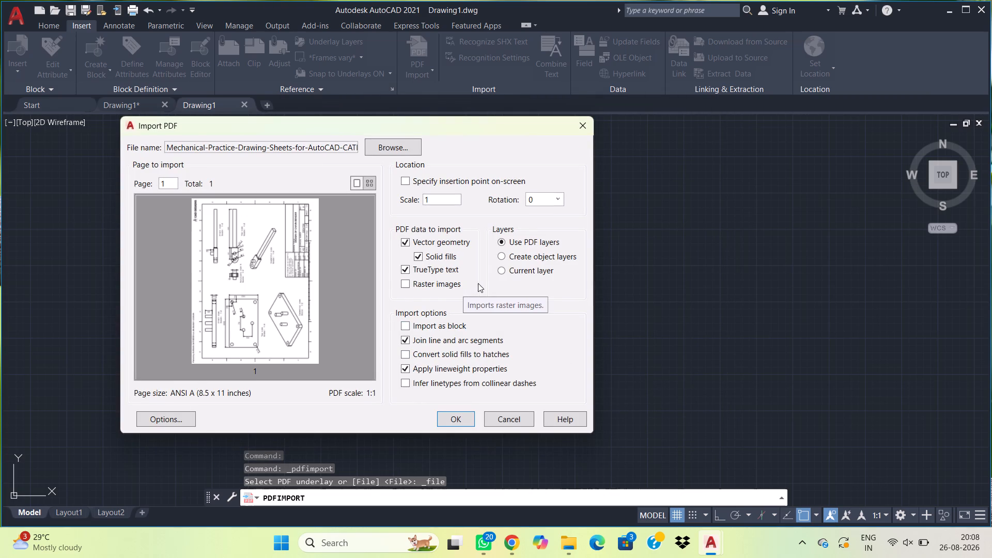
left_click(515, 258)
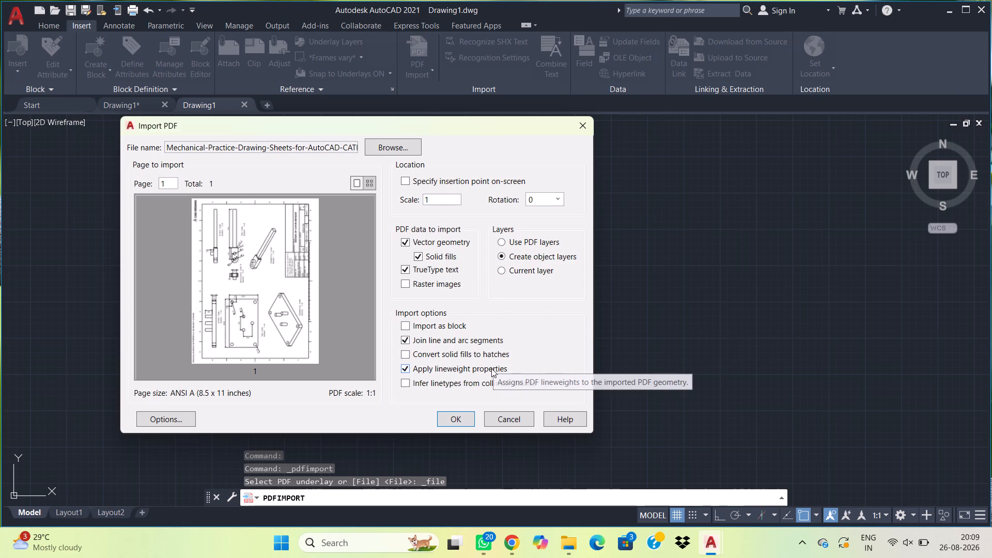
left_click(458, 420)
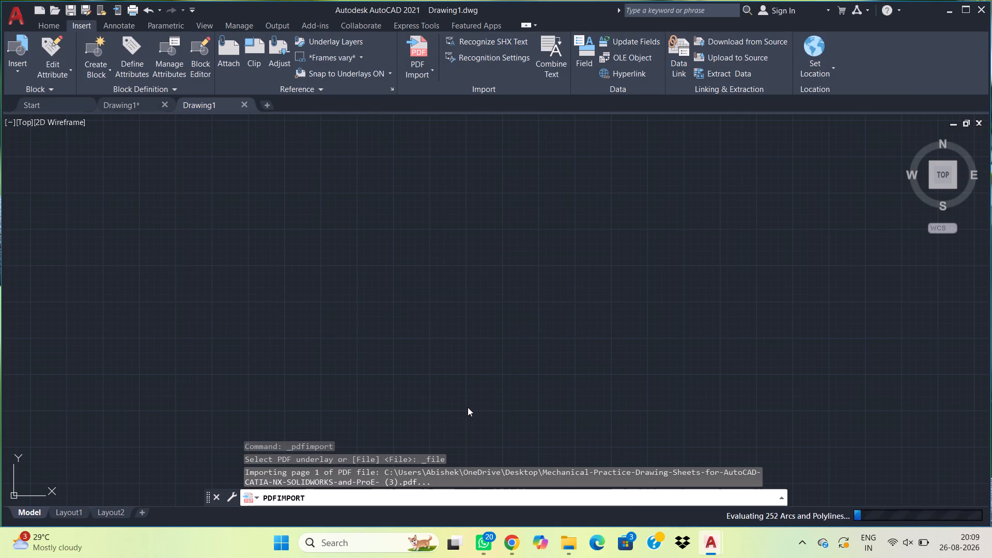
Examine the imported practice sheet in model space and in Layout1 and Layout2, ending back in model space.
scroll(540, 338, "down", 1)
scroll(545, 357, "up", 1)
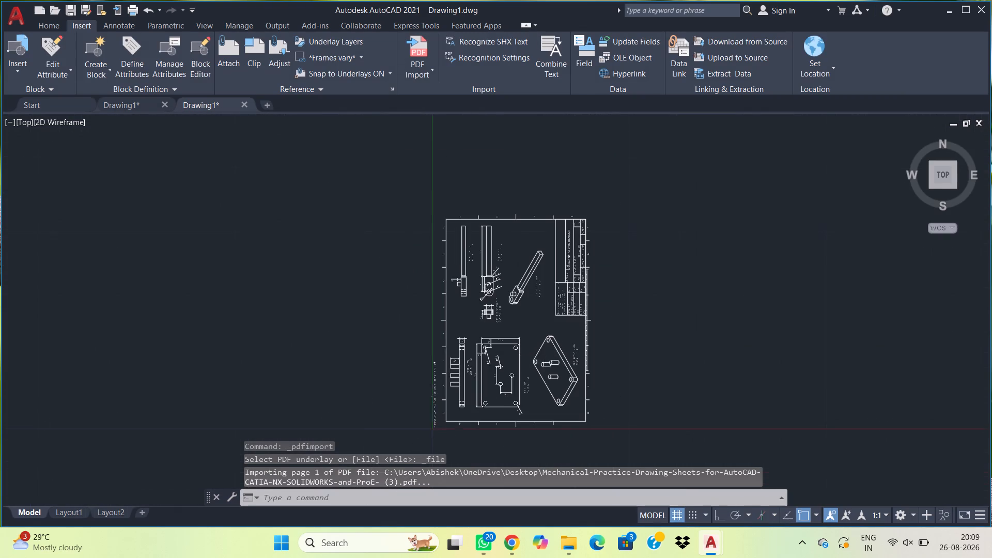
middle_click_drag(514, 406, 506, 359)
scroll(506, 359, "up", 1)
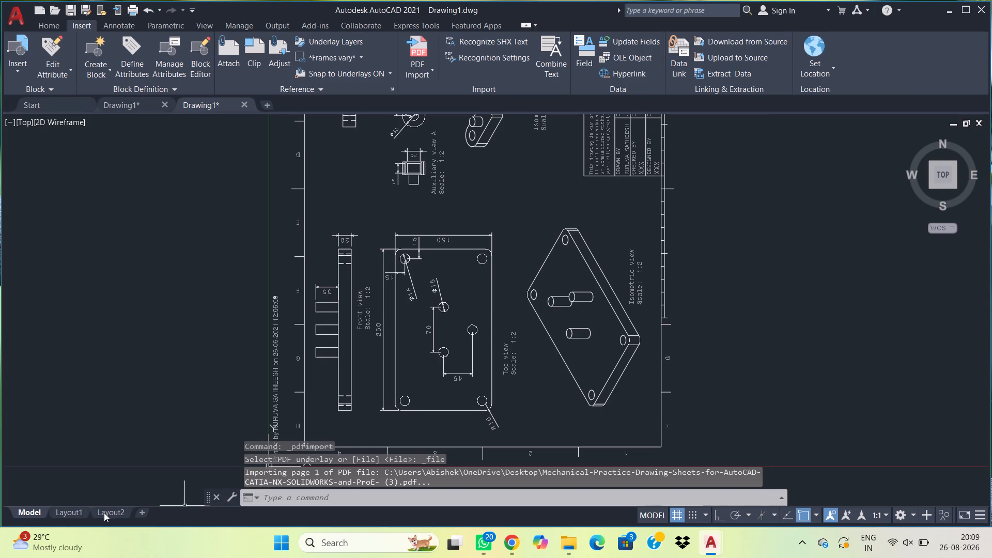
left_click(65, 514)
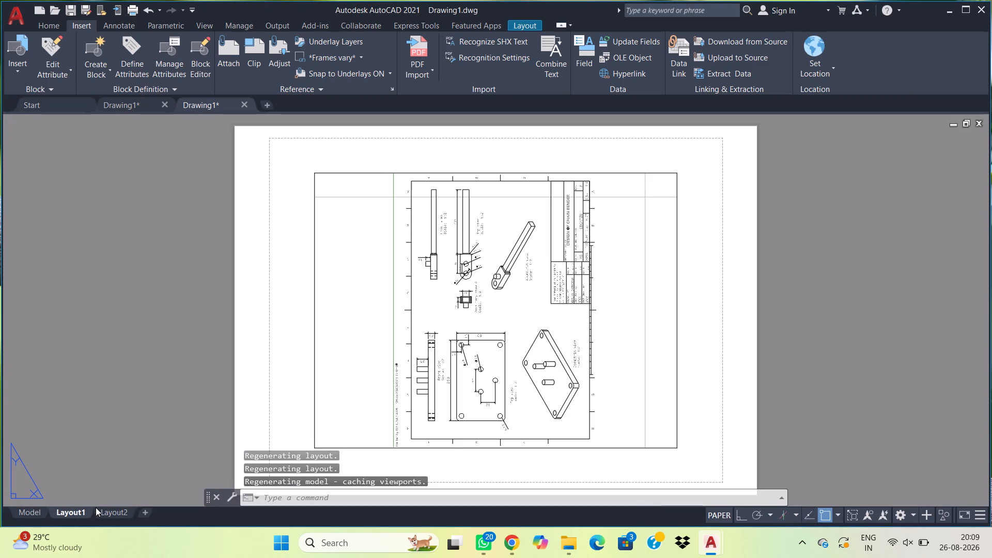
left_click(99, 509)
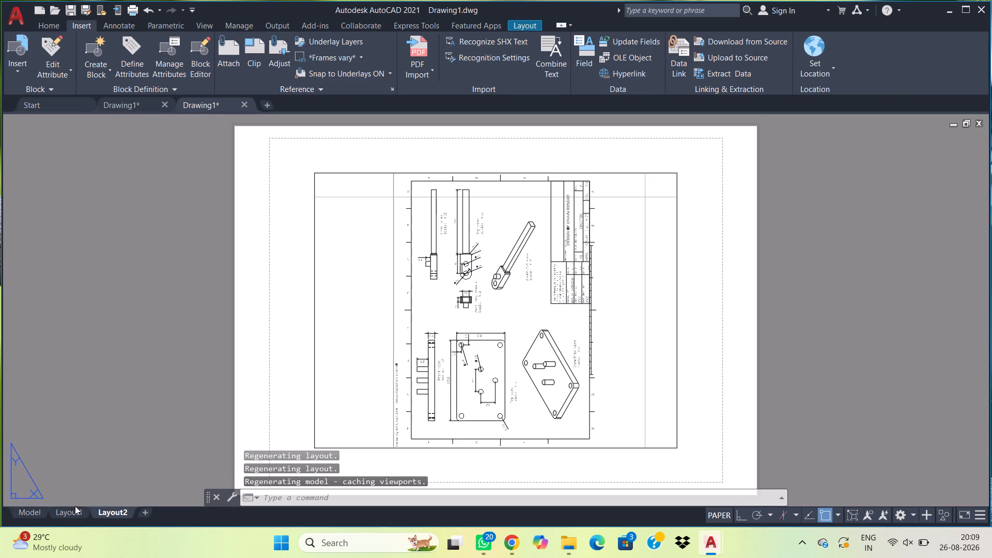
left_click(82, 513)
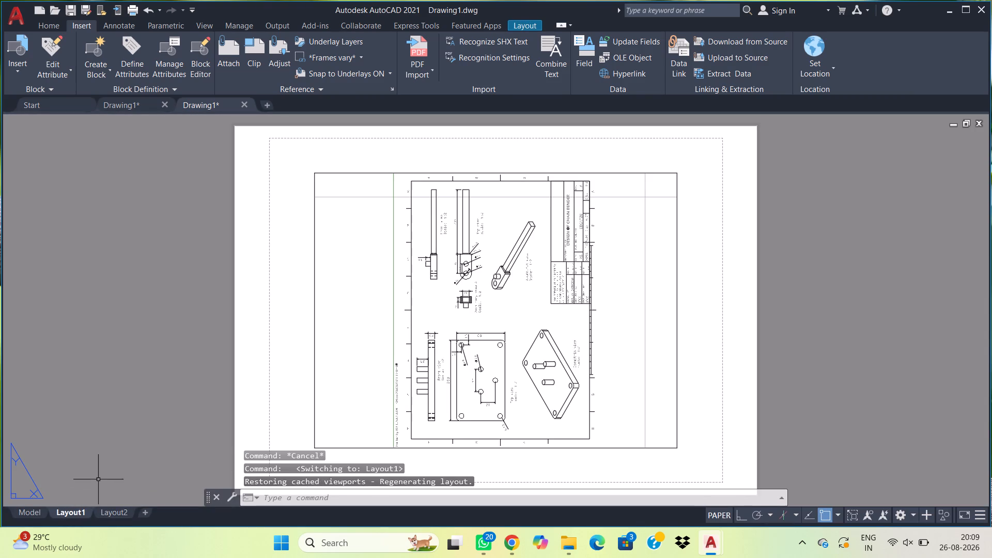
left_click(73, 514)
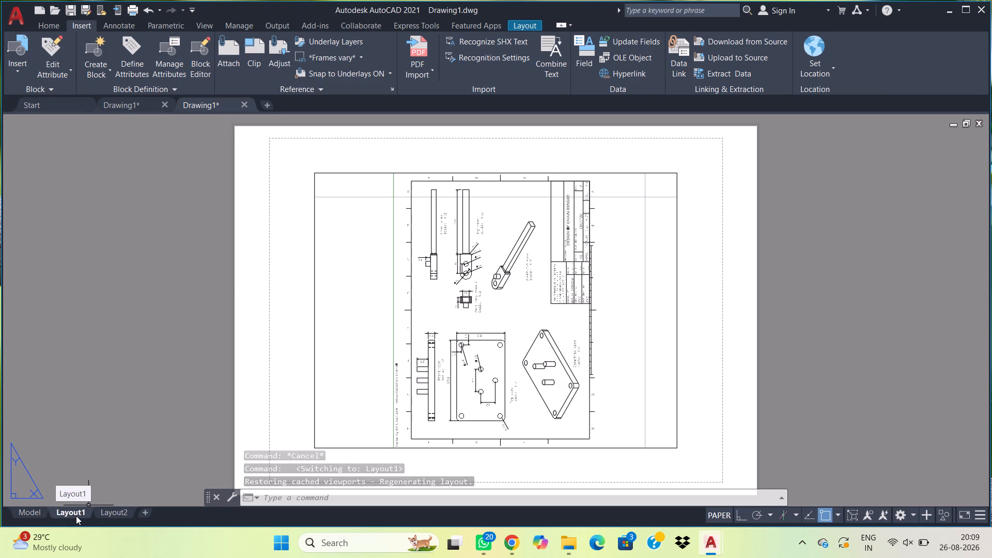
left_click(76, 516)
left_click(40, 508)
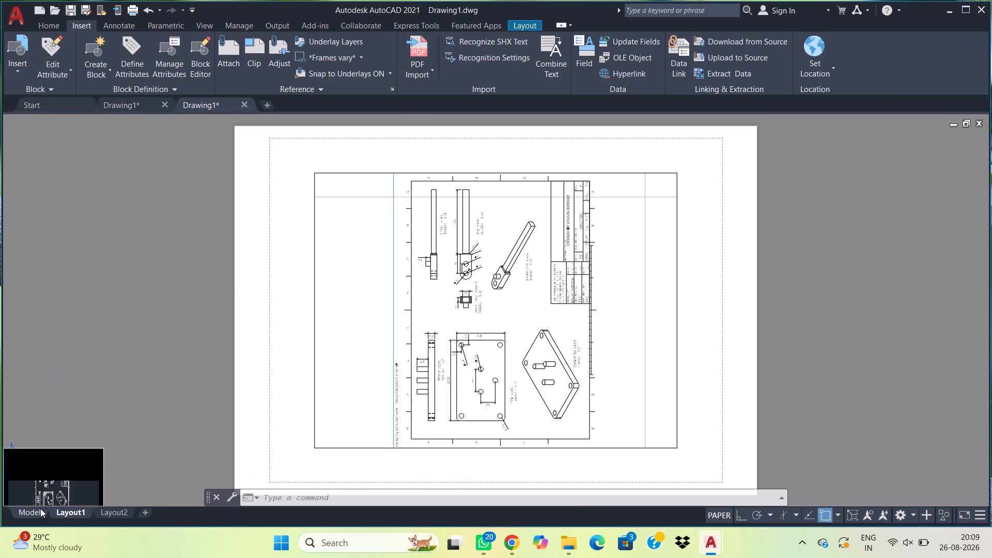
Examine the imported sheet's plate views, lever-arm views and title block in model space.
middle_click_drag(506, 293, 477, 326)
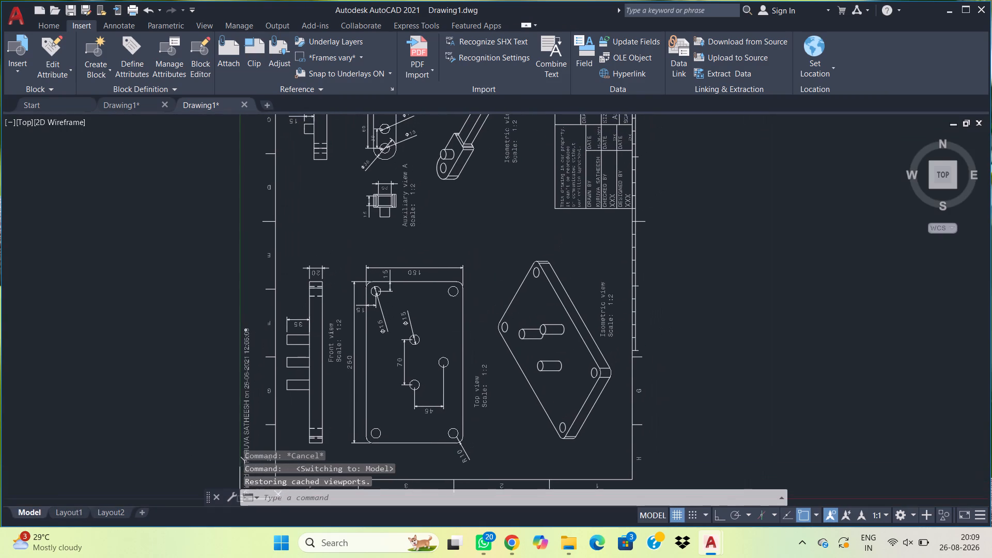
middle_click_drag(498, 244, 501, 288)
right_click_drag(498, 244, 501, 288)
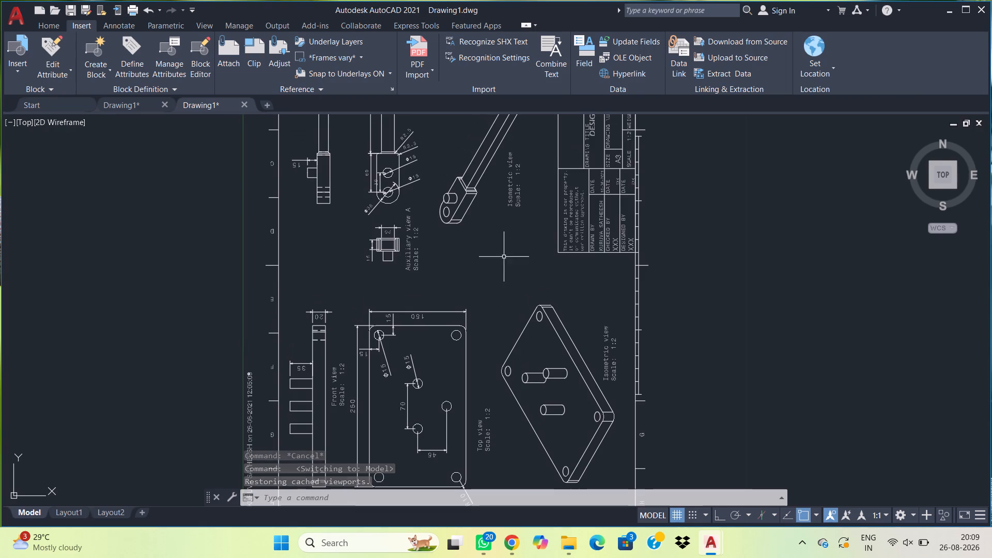
middle_click_drag(504, 253, 459, 360)
right_click_drag(504, 253, 459, 360)
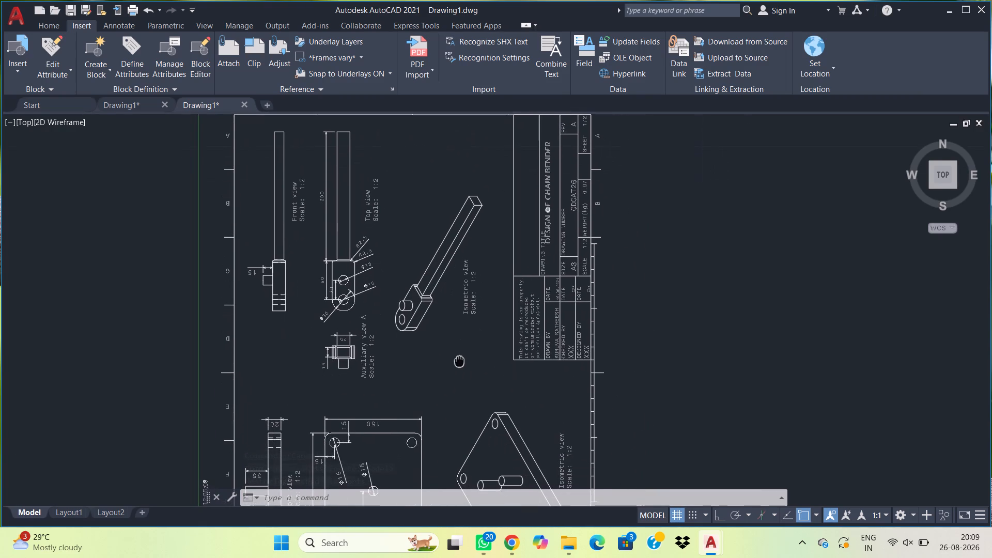
right_click_drag(459, 360, 459, 360)
middle_click_drag(459, 360, 459, 360)
scroll(477, 342, "down", 1)
scroll(477, 340, "up", 1)
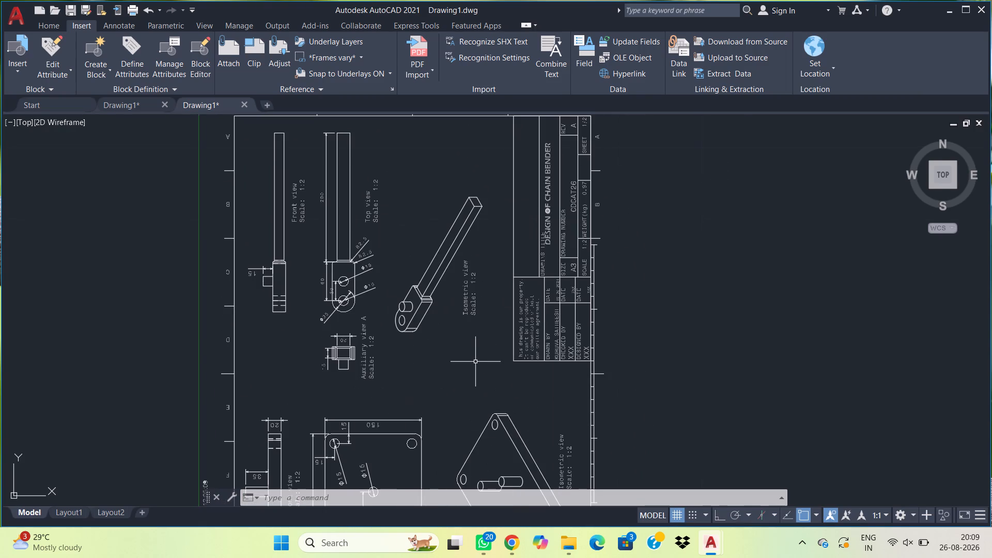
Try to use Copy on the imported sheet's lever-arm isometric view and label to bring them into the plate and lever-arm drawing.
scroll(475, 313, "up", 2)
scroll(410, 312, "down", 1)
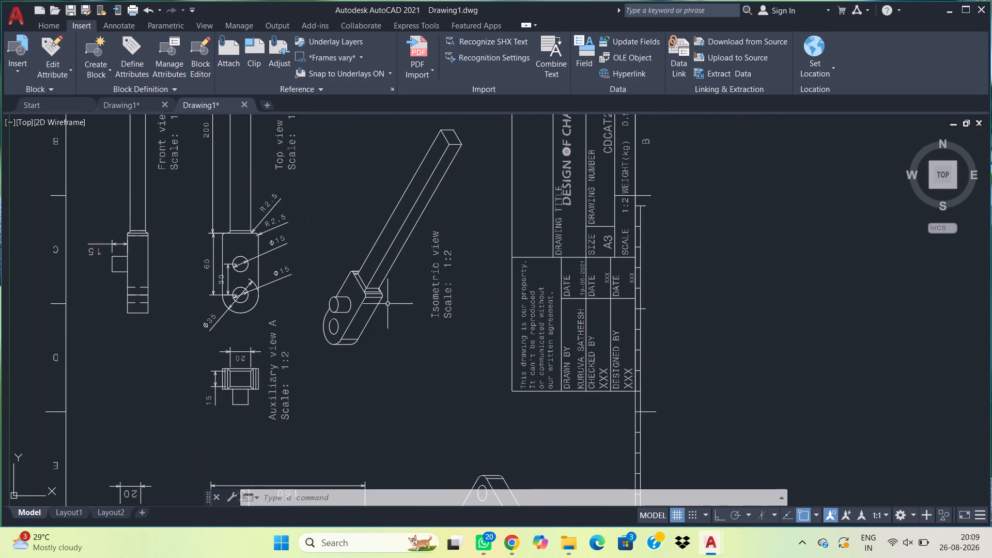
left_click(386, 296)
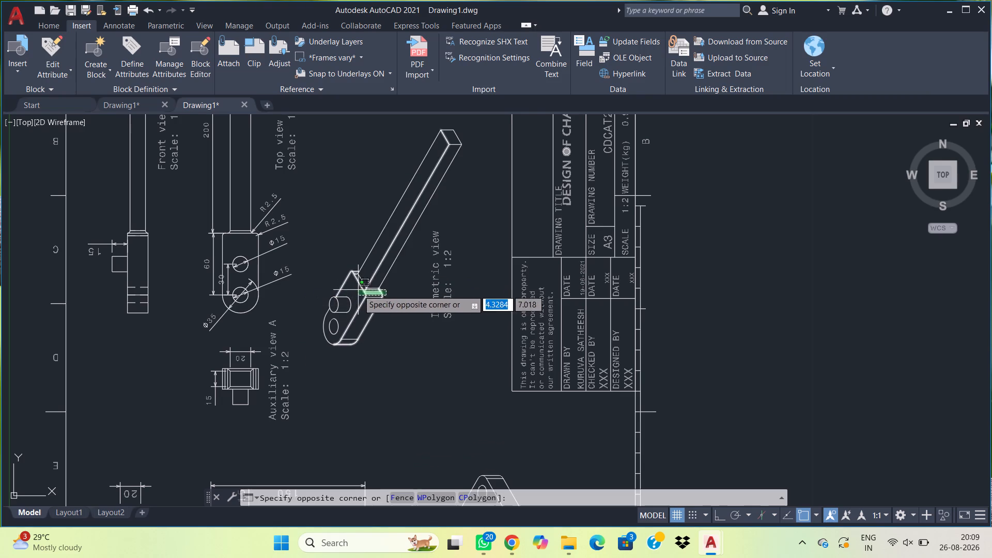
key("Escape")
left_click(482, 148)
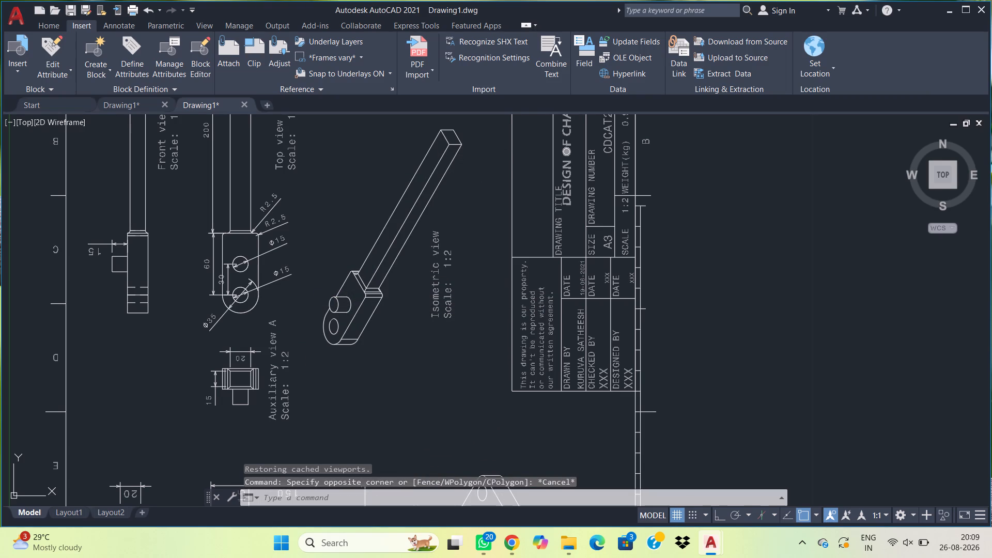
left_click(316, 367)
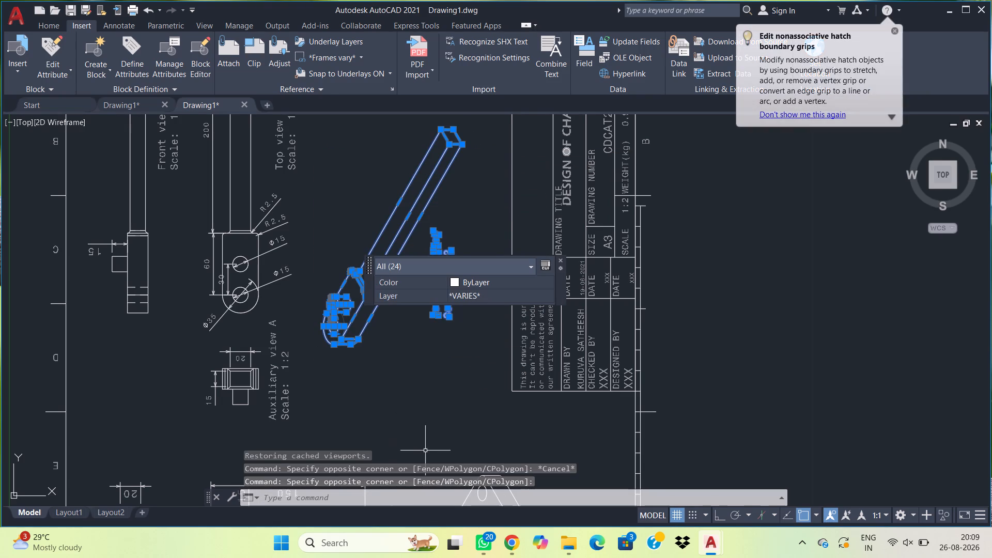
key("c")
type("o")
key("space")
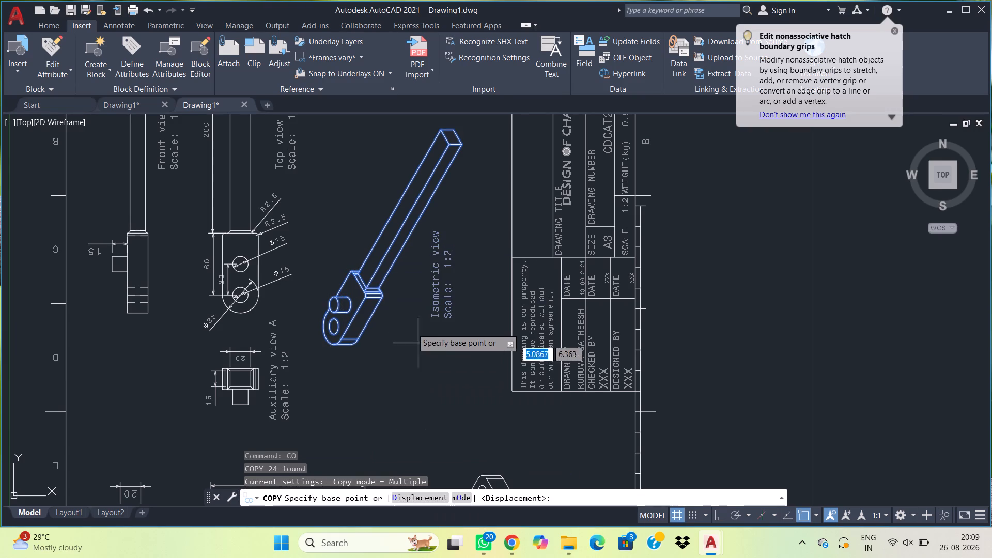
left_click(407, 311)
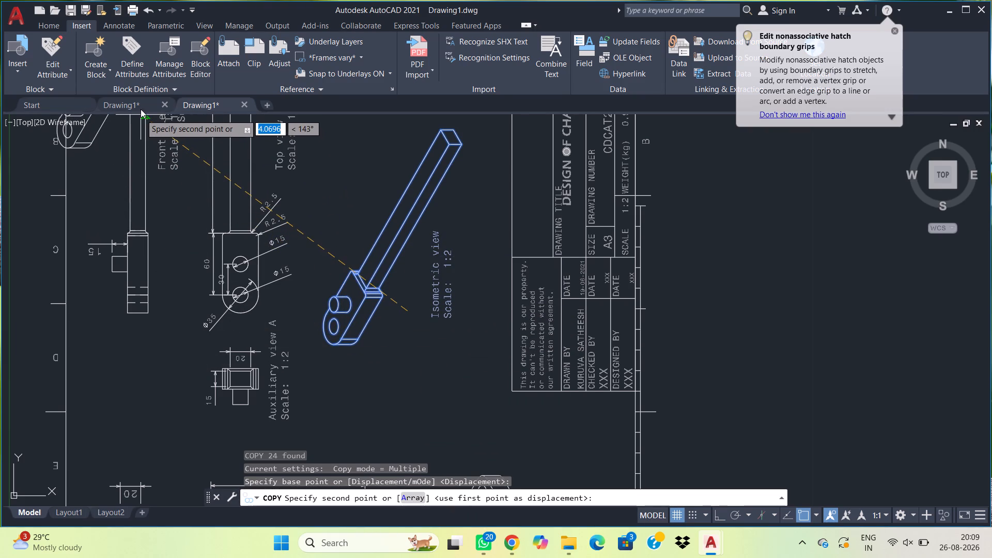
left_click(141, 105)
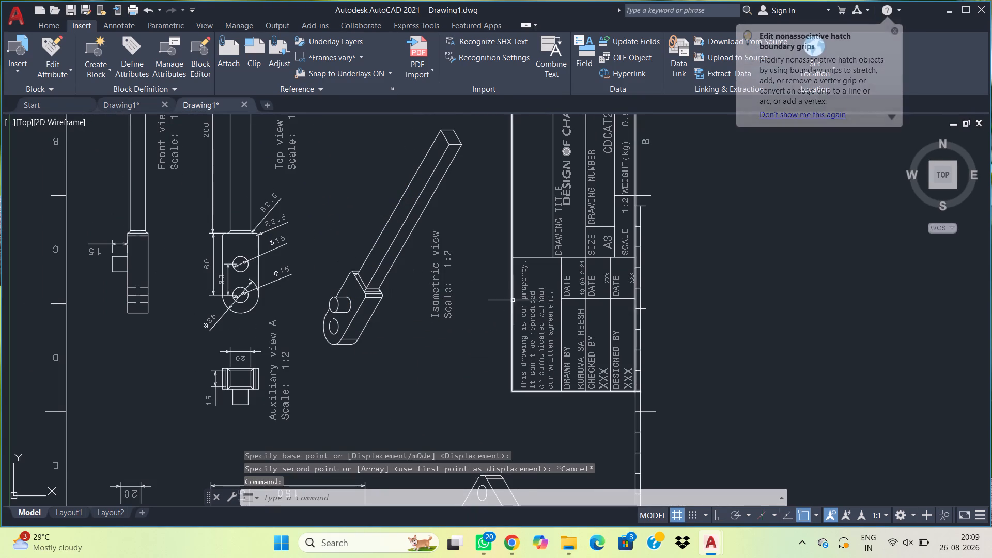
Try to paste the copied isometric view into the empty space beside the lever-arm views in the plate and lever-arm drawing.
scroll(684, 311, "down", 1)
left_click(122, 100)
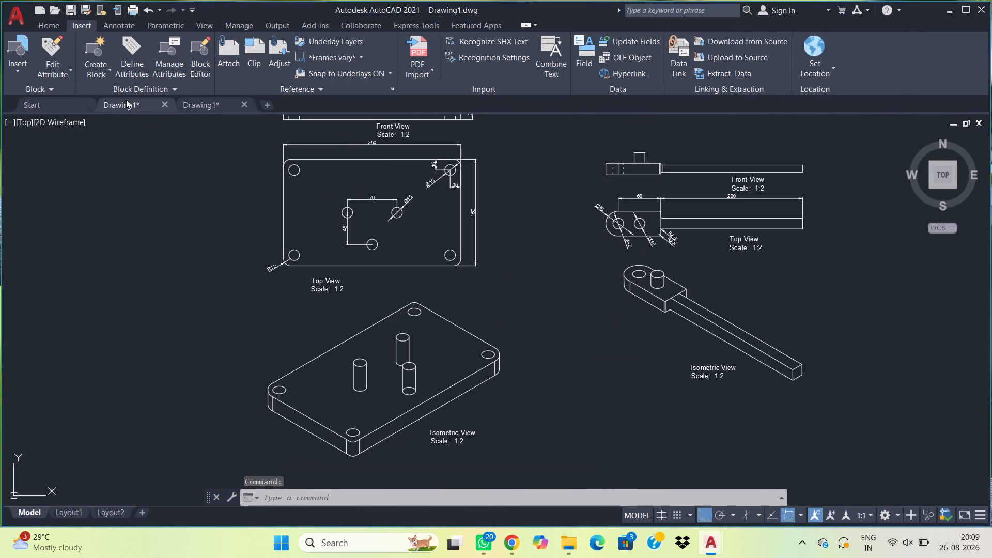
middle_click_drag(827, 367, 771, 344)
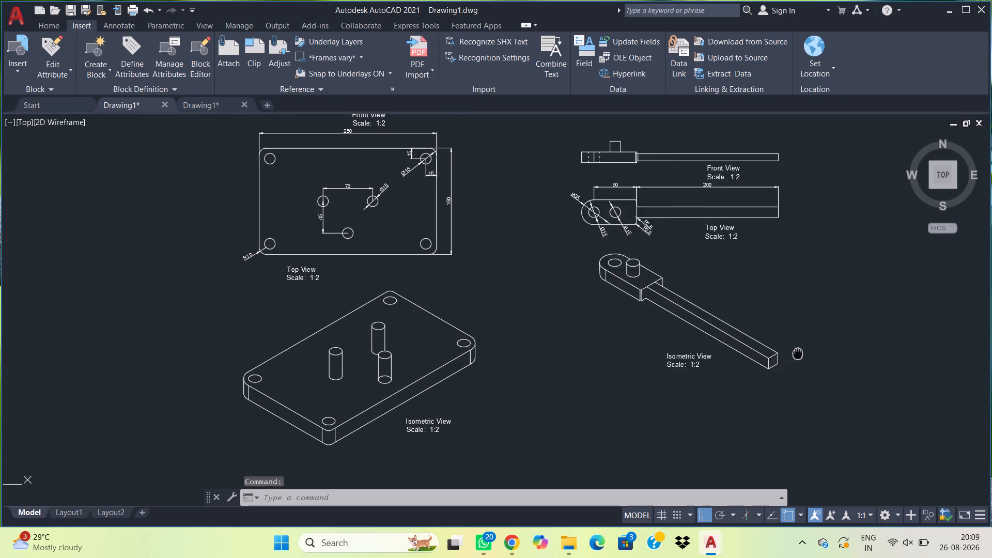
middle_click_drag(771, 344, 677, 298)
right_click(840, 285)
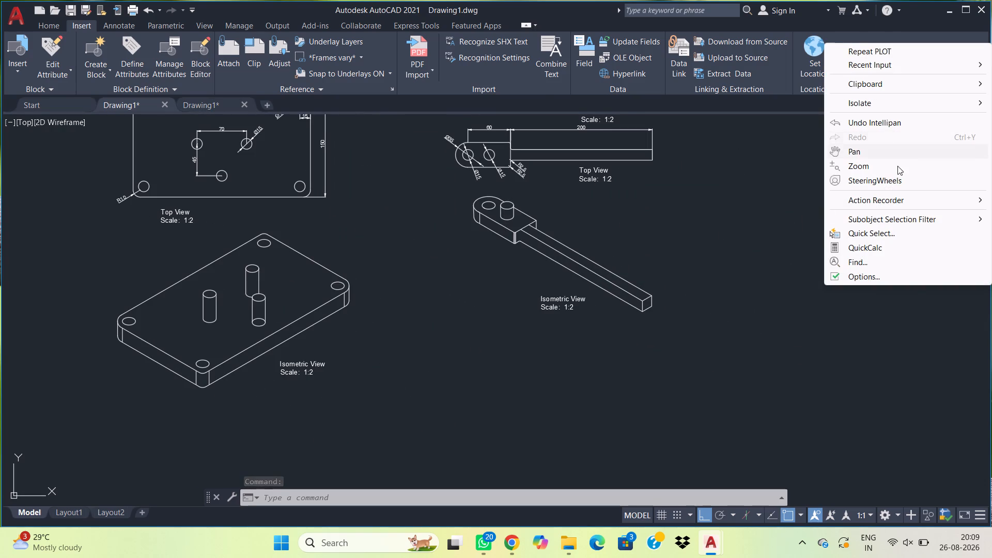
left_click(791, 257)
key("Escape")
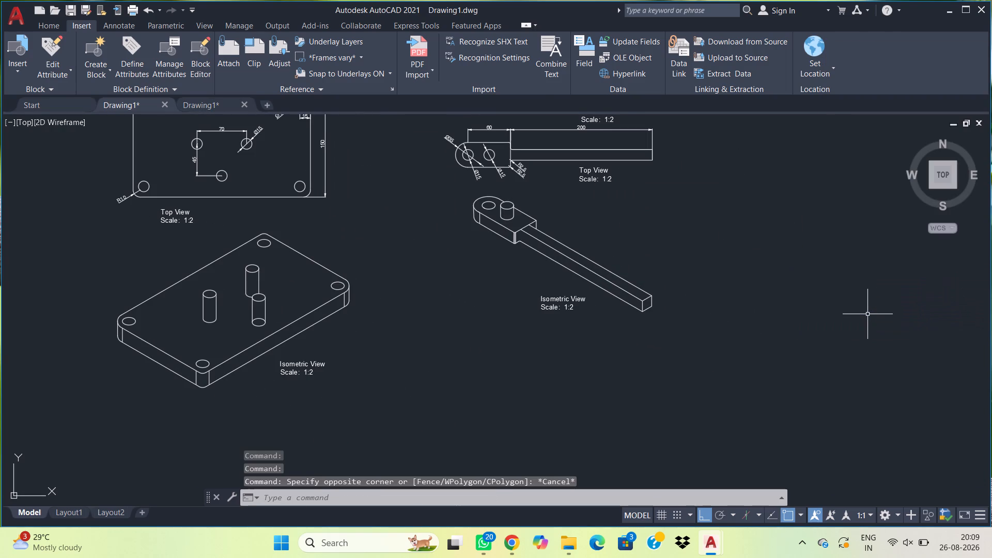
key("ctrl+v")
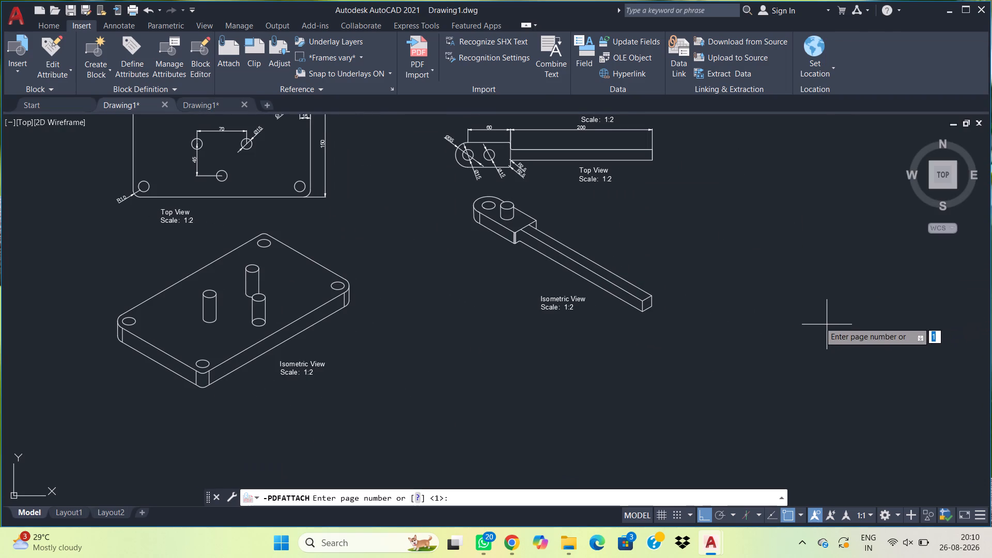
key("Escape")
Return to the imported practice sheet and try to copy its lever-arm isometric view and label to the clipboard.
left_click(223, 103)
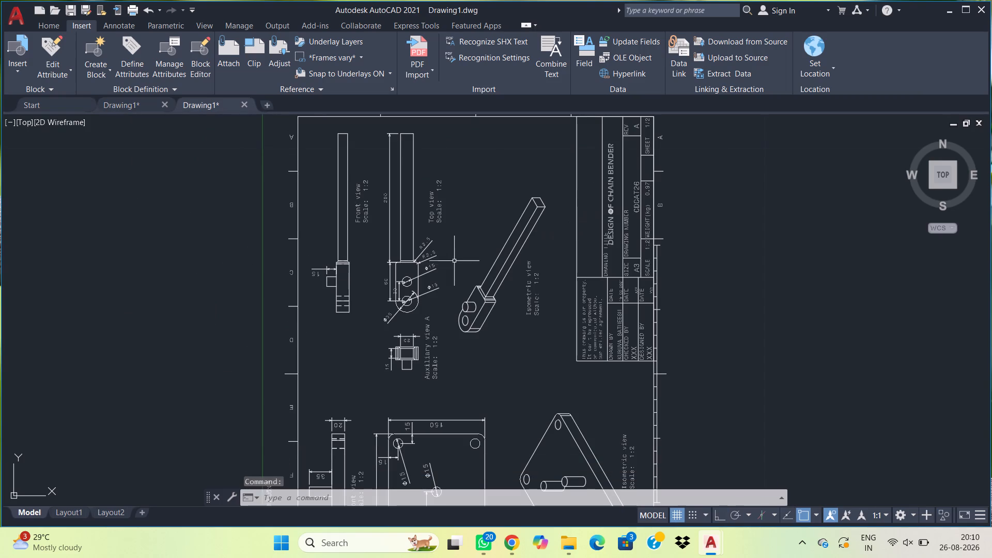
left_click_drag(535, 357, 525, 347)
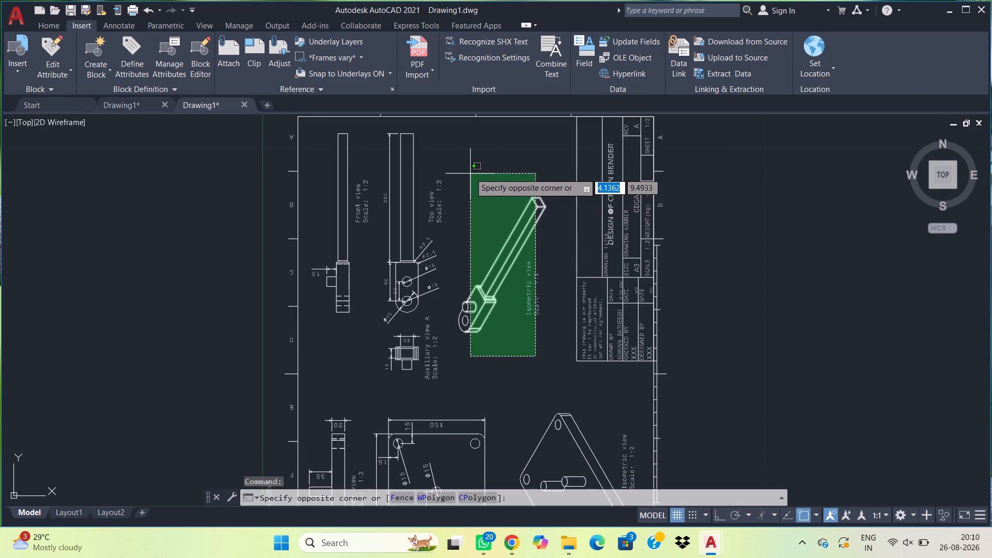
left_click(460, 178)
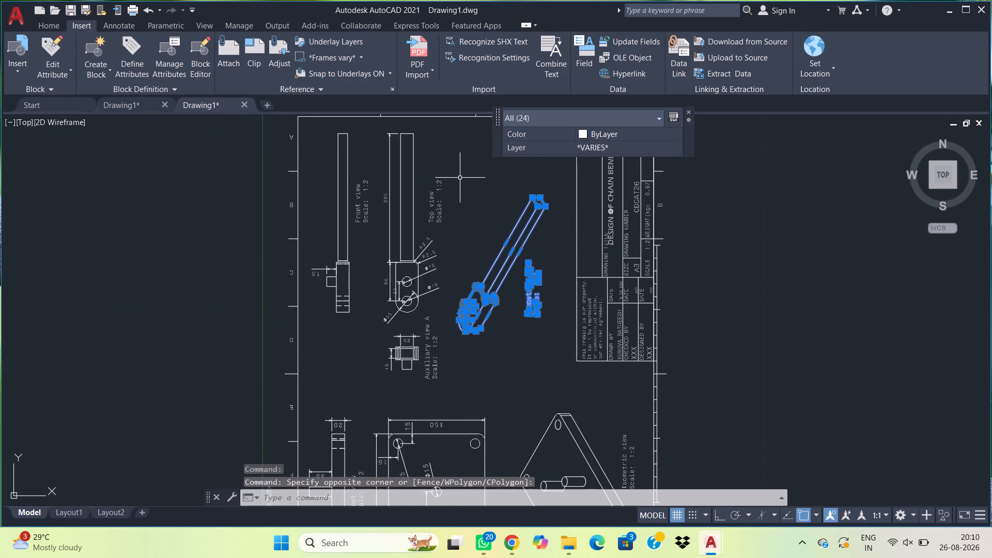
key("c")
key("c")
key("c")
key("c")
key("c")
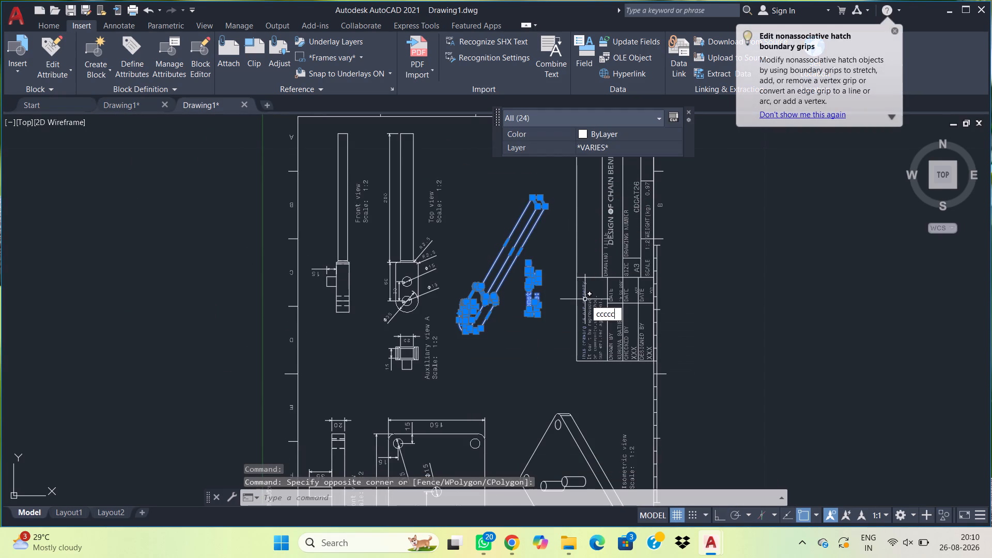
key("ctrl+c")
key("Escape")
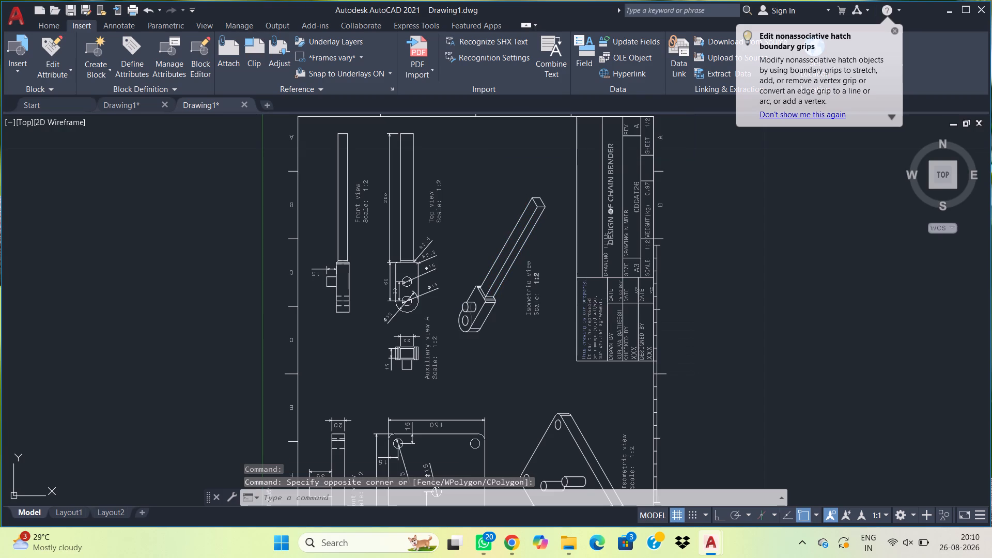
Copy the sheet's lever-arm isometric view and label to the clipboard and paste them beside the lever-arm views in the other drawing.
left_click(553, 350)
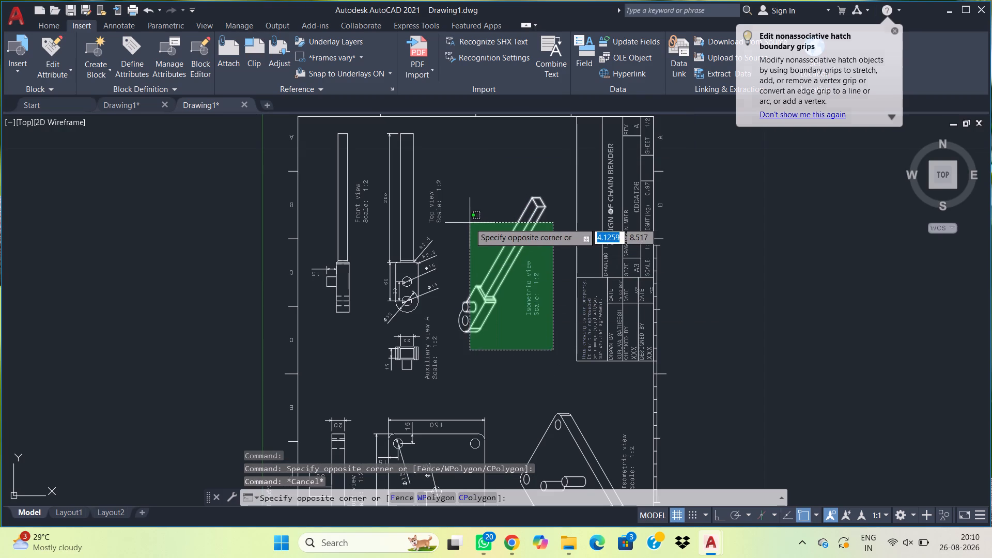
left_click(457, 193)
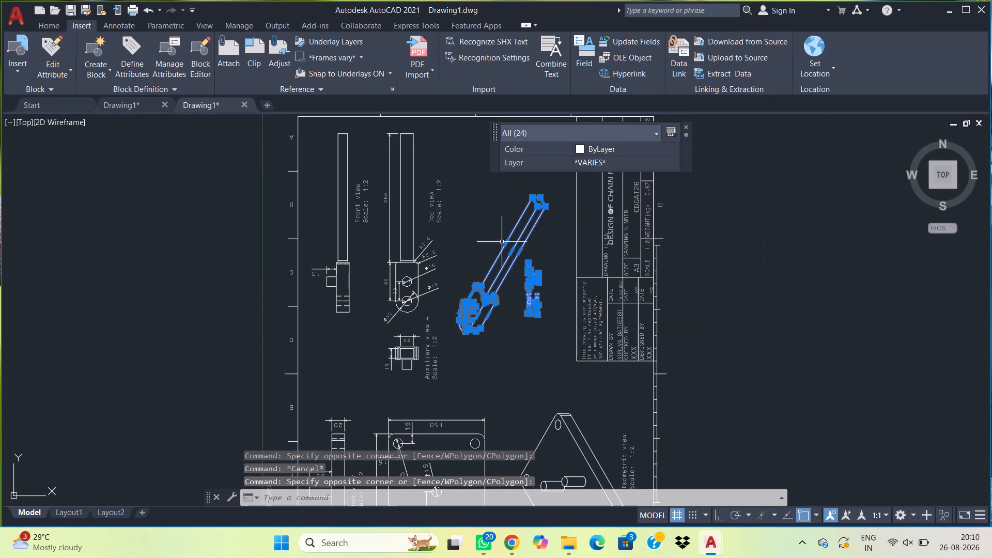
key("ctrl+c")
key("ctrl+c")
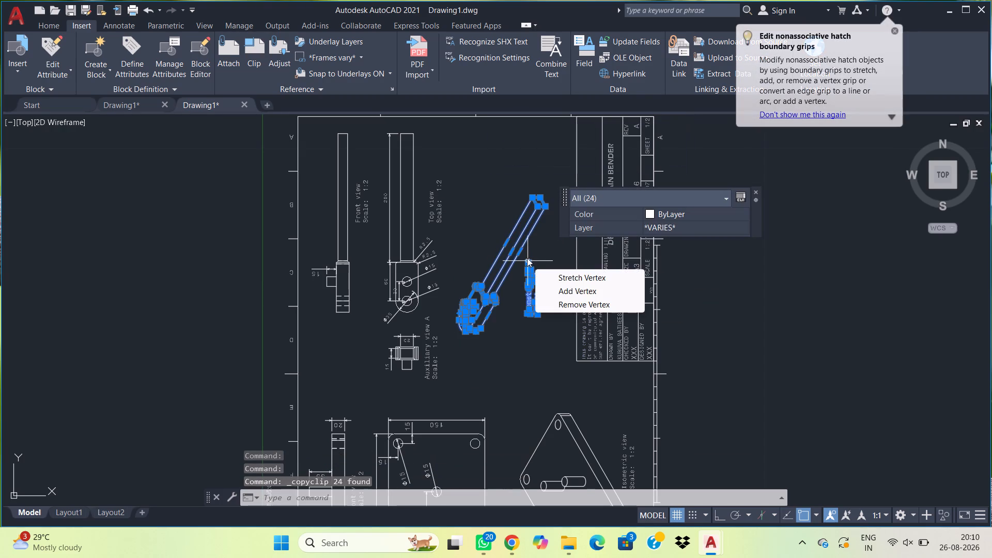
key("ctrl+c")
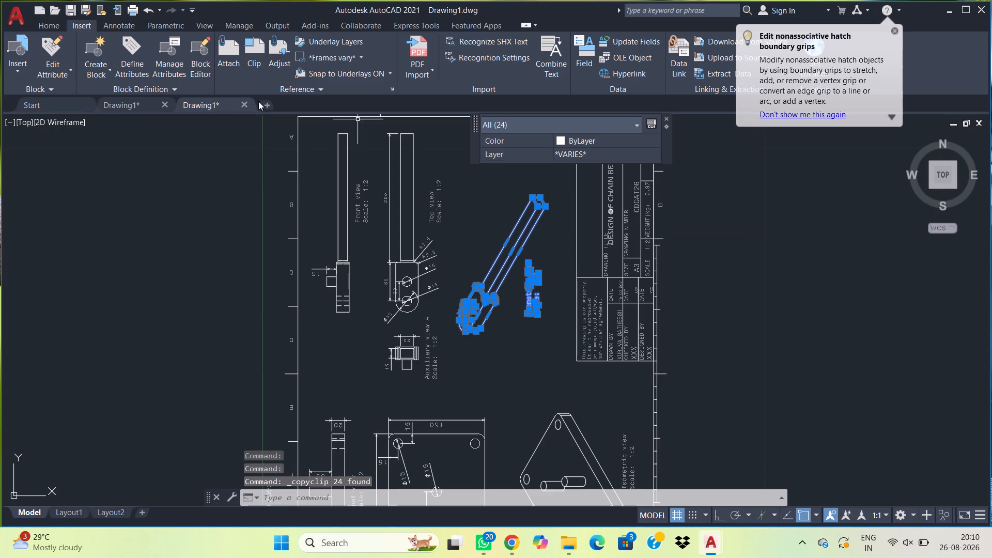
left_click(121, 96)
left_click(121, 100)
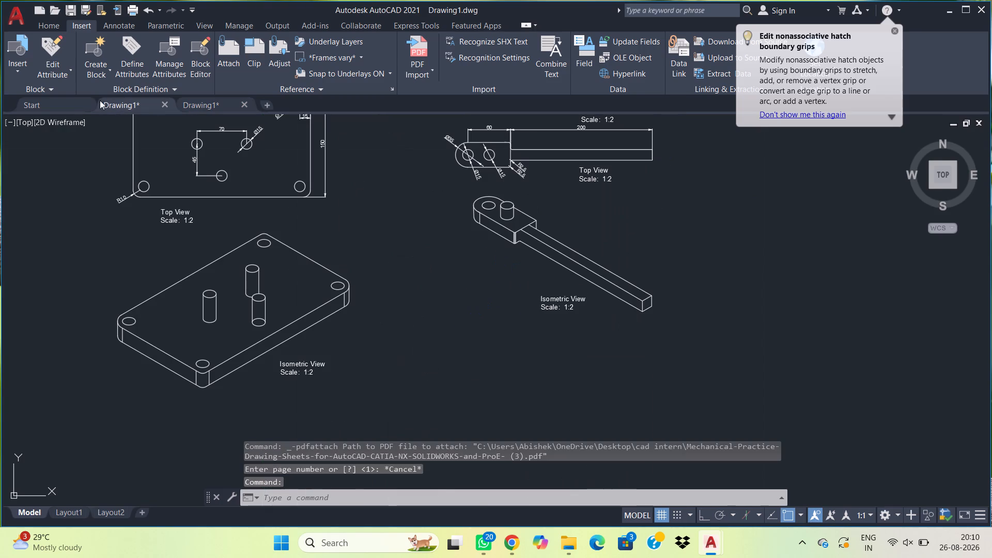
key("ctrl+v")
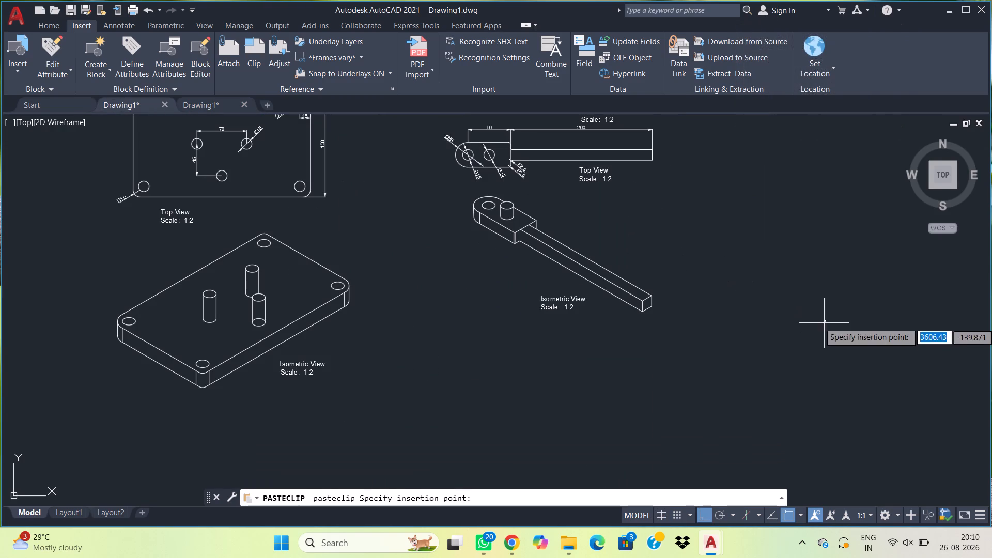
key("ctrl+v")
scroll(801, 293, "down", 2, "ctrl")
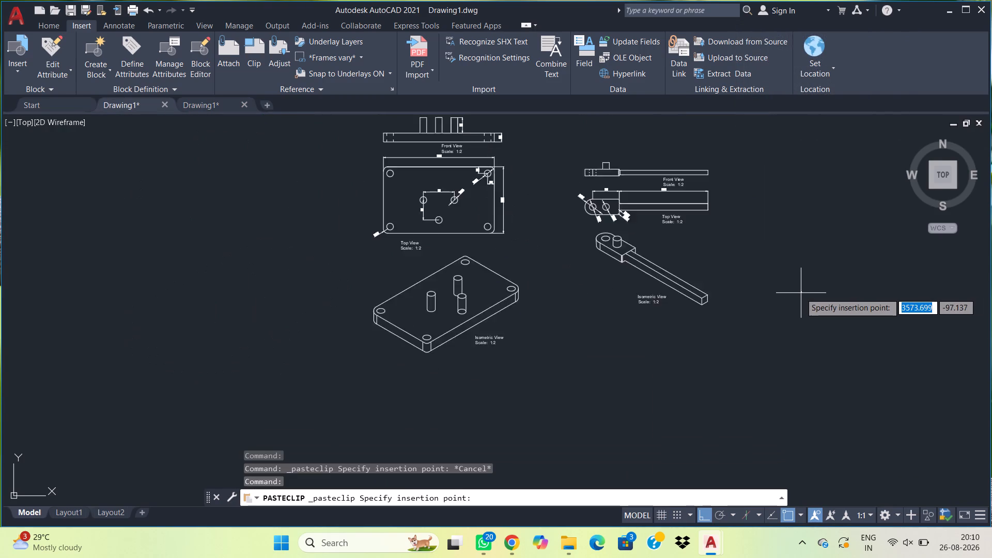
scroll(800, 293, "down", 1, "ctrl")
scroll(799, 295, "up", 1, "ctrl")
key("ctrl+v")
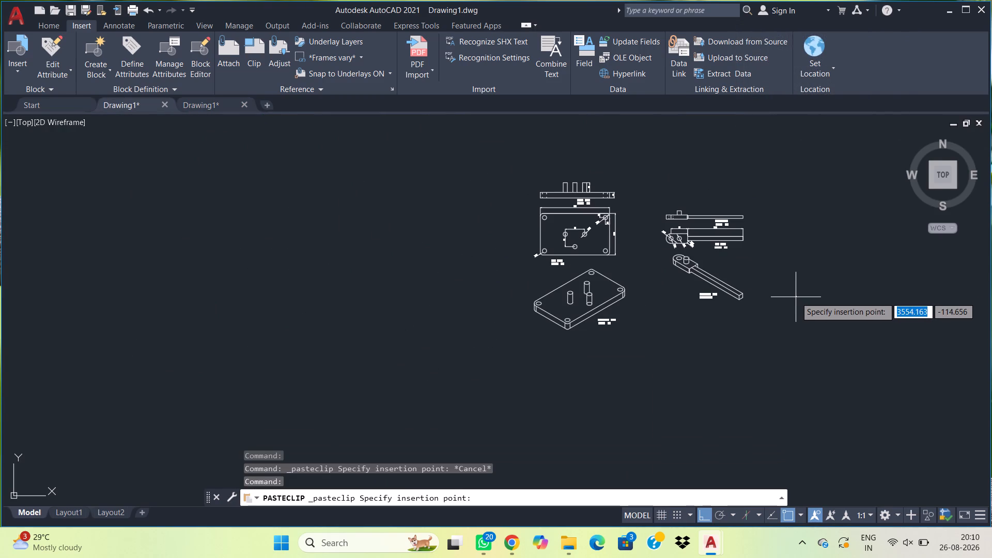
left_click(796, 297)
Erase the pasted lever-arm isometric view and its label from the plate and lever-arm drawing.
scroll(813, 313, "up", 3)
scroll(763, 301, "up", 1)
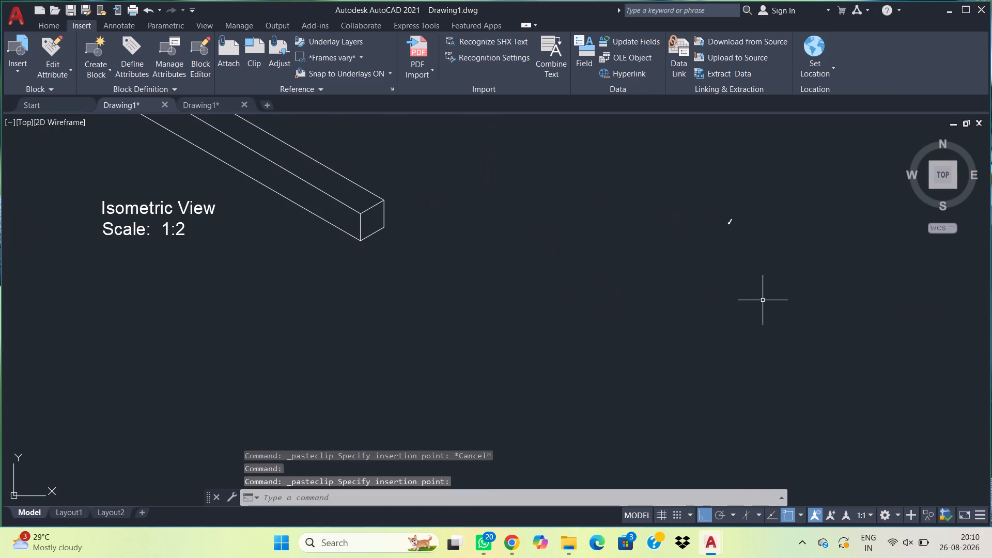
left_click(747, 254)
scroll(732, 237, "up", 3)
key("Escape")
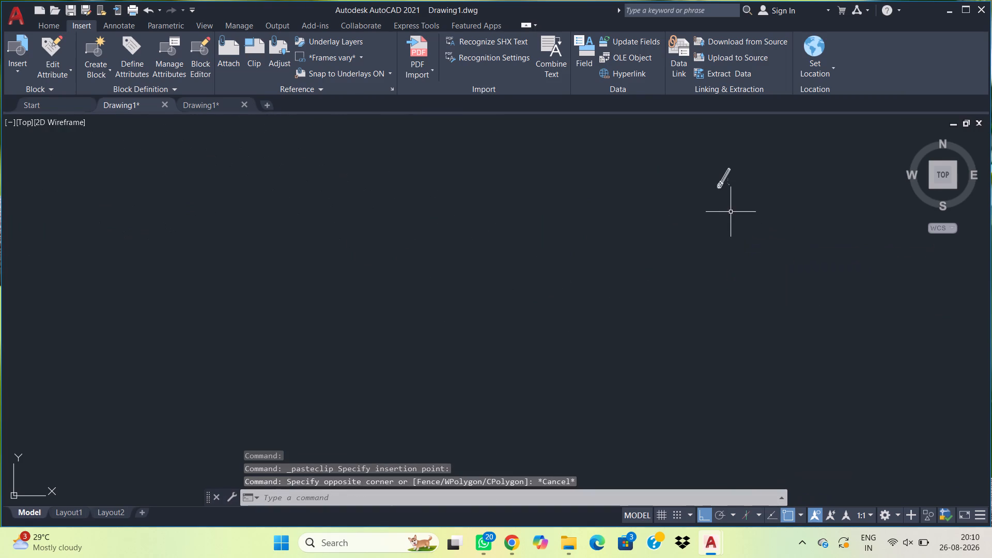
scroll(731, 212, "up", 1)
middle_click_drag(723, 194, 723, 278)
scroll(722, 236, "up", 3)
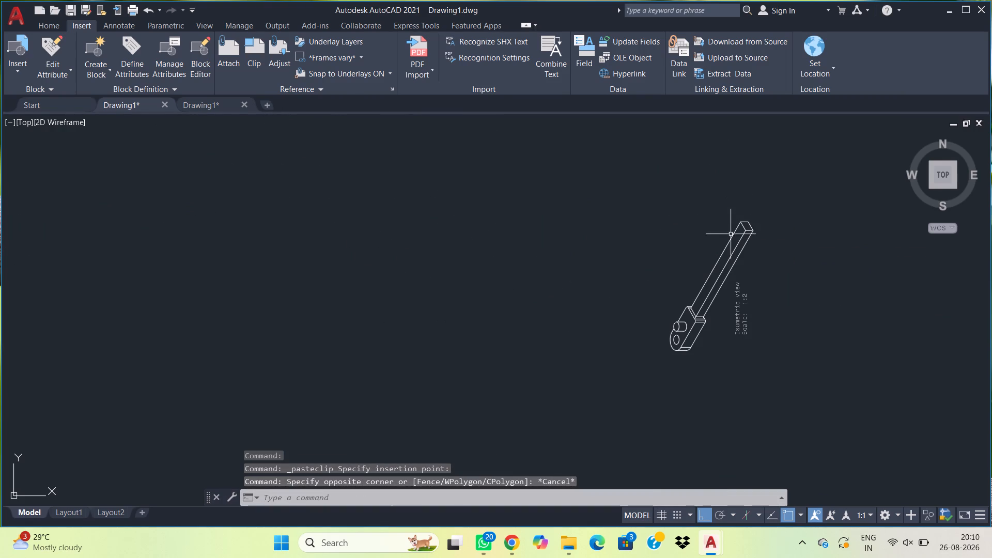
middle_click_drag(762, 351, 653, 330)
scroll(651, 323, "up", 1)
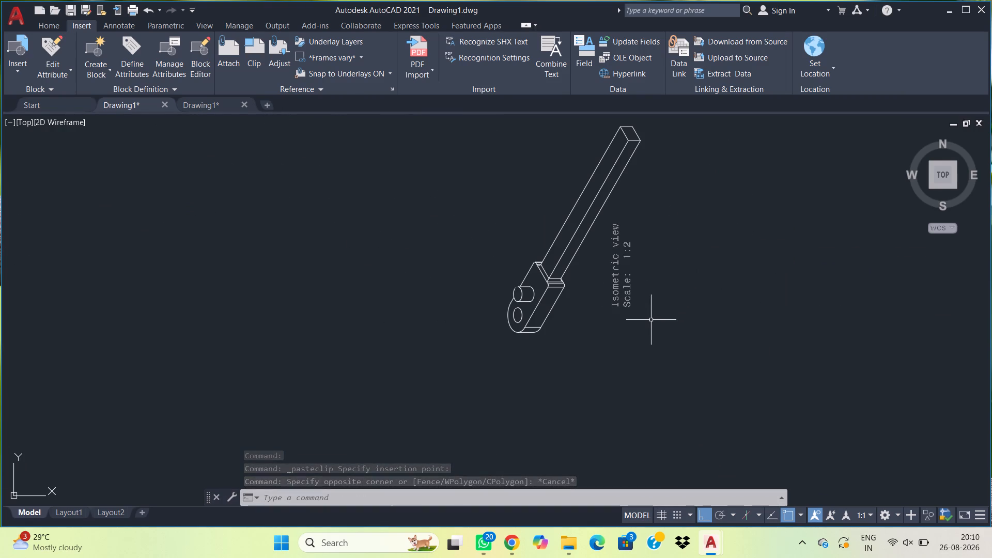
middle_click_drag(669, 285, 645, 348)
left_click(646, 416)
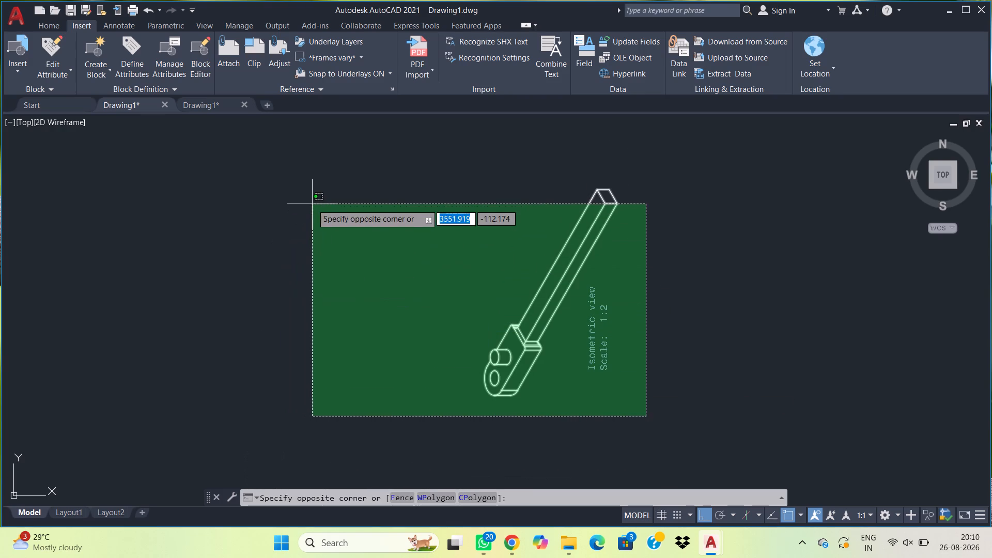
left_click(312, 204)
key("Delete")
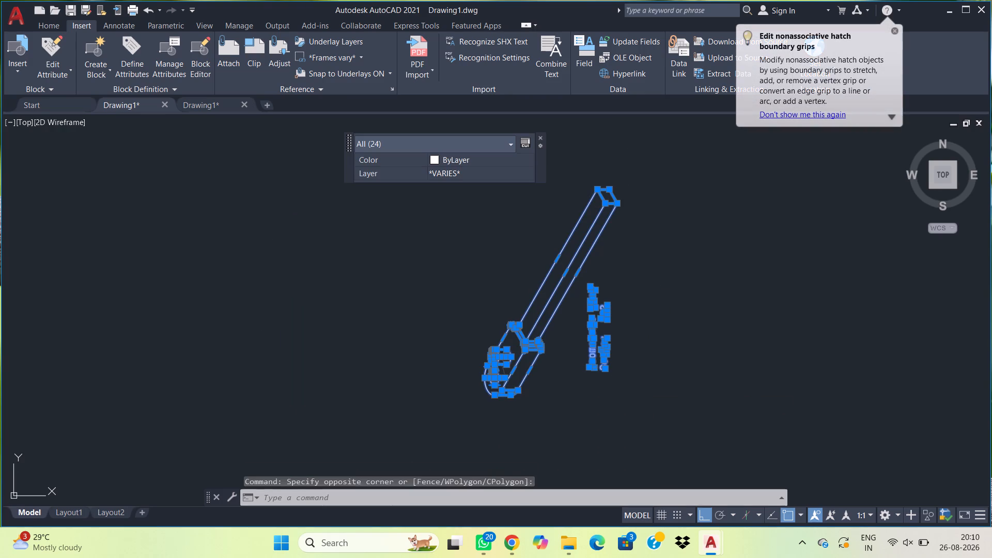
Examine the plate and lever-arm views in their drawing, ending back in the imported practice-sheet drawing.
scroll(513, 436, "down", 4)
scroll(352, 326, "down", 3)
scroll(256, 251, "down", 3)
scroll(39, 290, "down", 2)
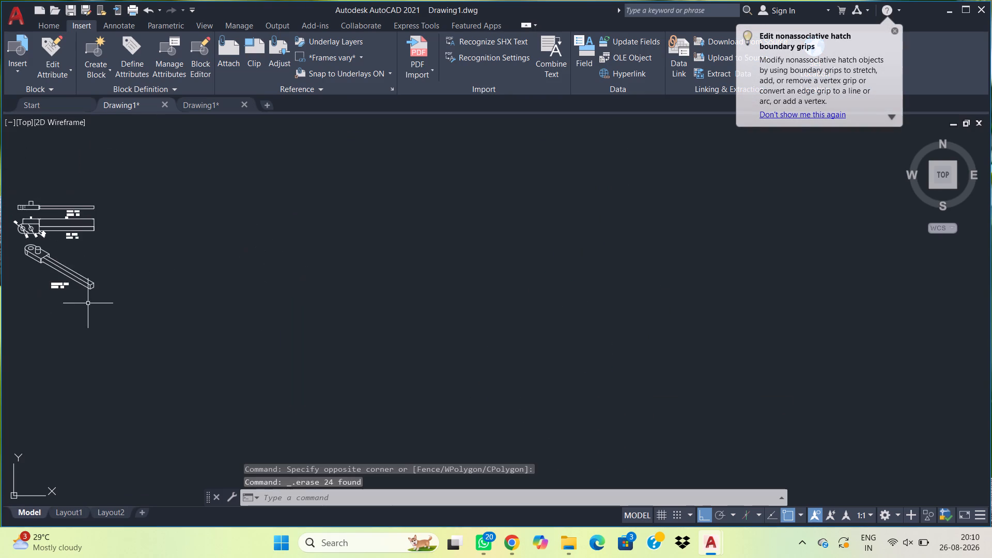
middle_click_drag(87, 305, 244, 321)
scroll(234, 310, "up", 2)
middle_click_drag(110, 291, 458, 371)
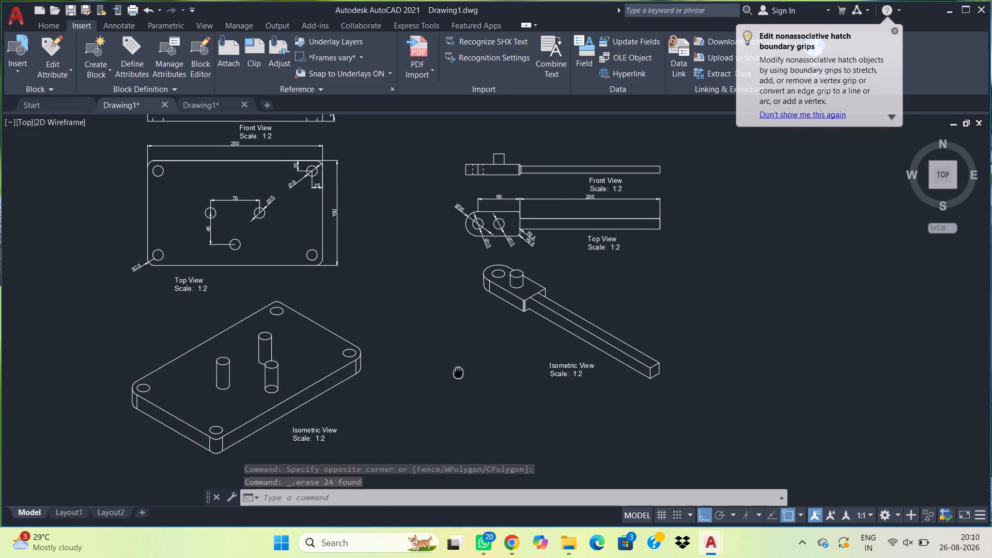
middle_click_drag(458, 371, 440, 380)
scroll(427, 365, "down", 1)
scroll(424, 358, "up", 1)
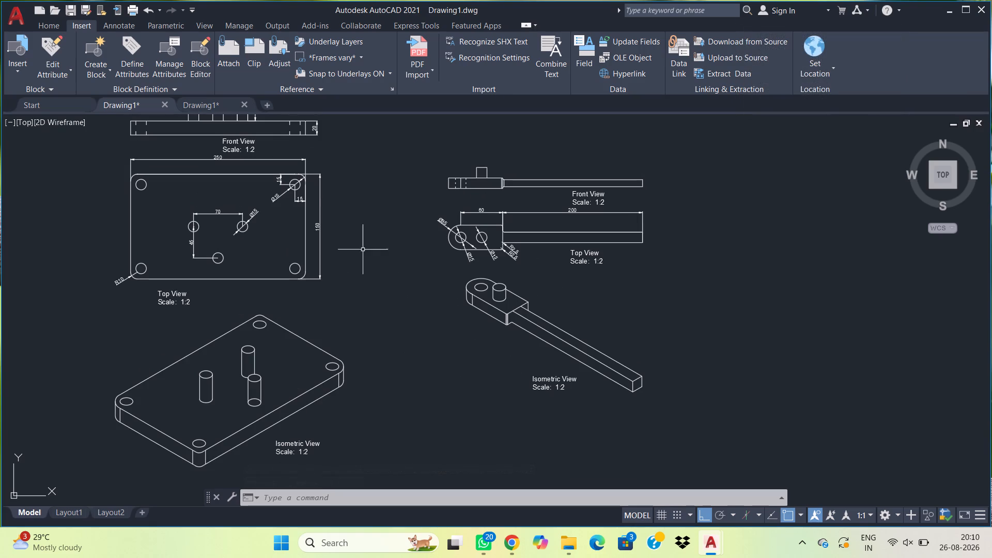
left_click(191, 110)
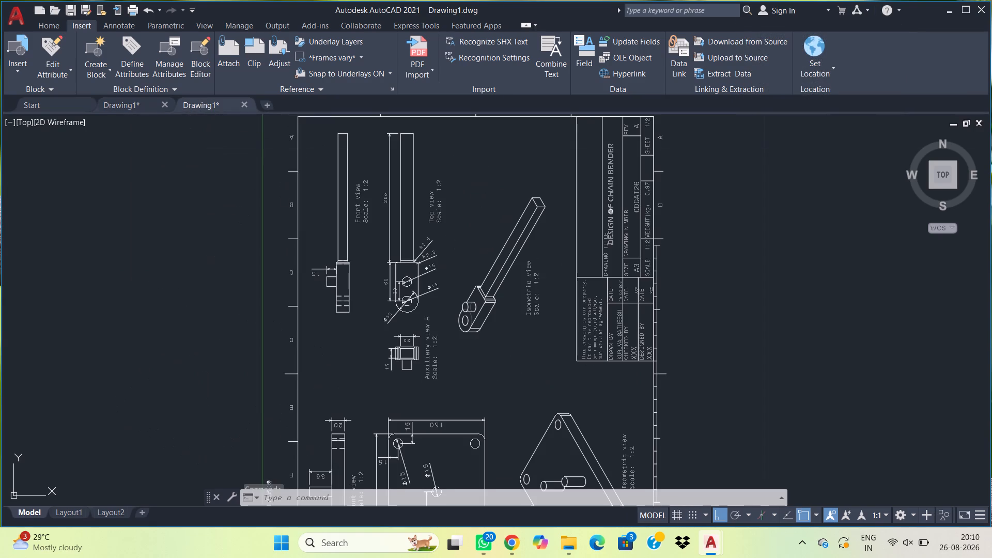
Examine how the practice sheet appears in Layout1 and Layout2, ending back in Layout1.
scroll(560, 333, "down", 1)
scroll(562, 343, "up", 1)
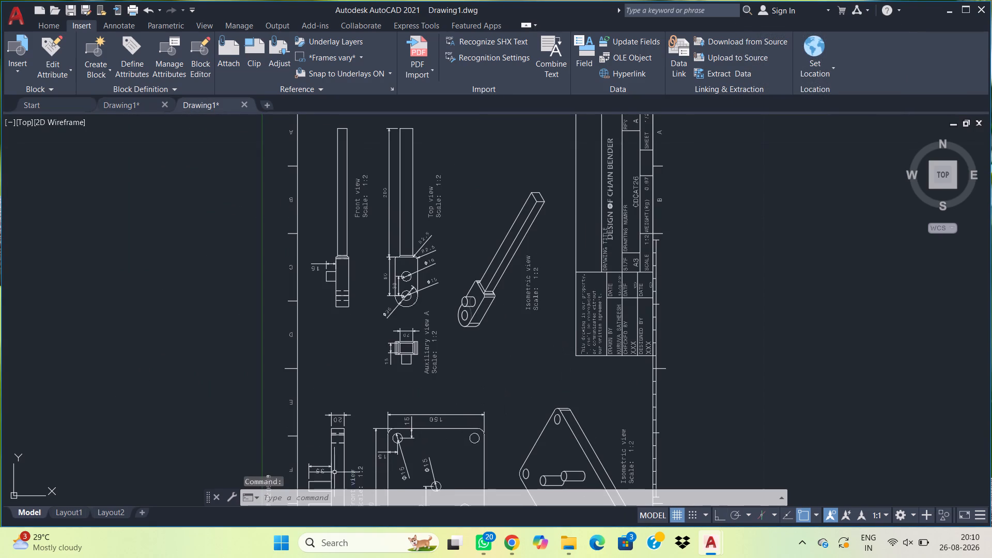
left_click(75, 513)
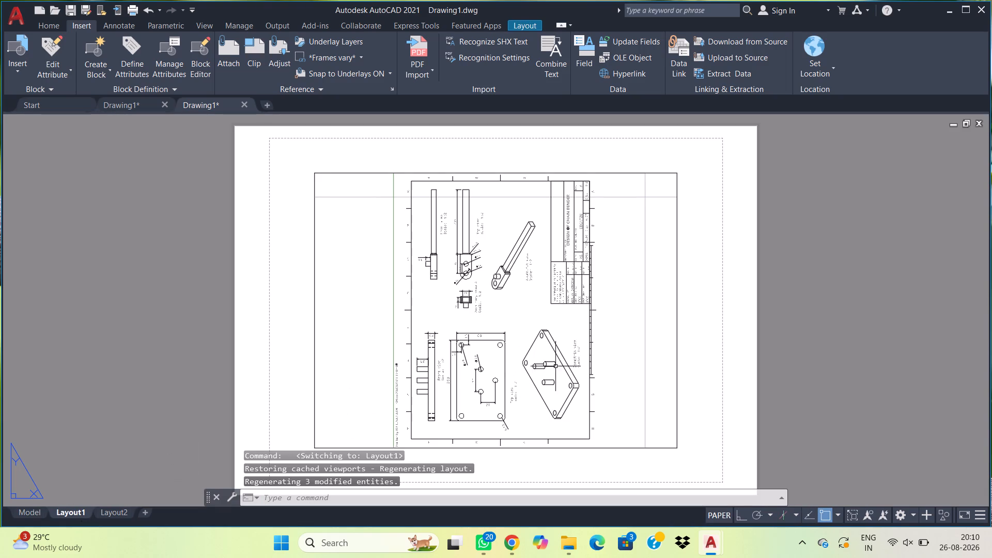
left_click(115, 514)
left_click(79, 514)
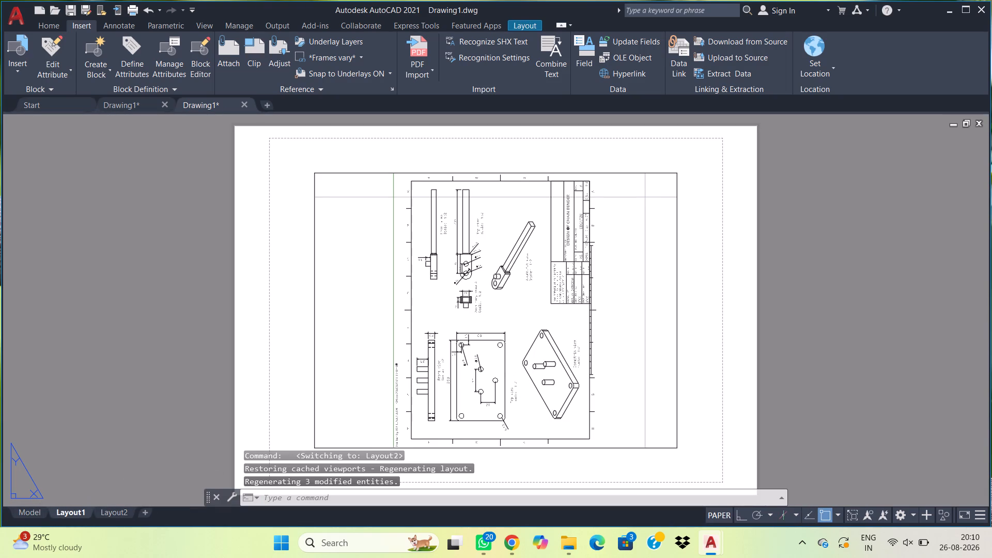
Open the program's Options from Layout1 and look through its setting categories, ending at the Display settings.
right_click(701, 362)
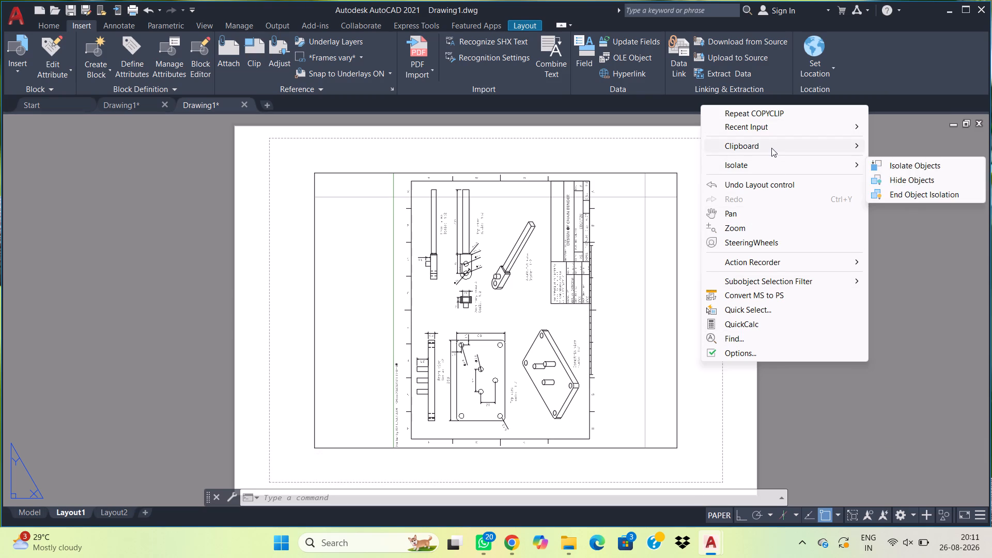
left_click(741, 352)
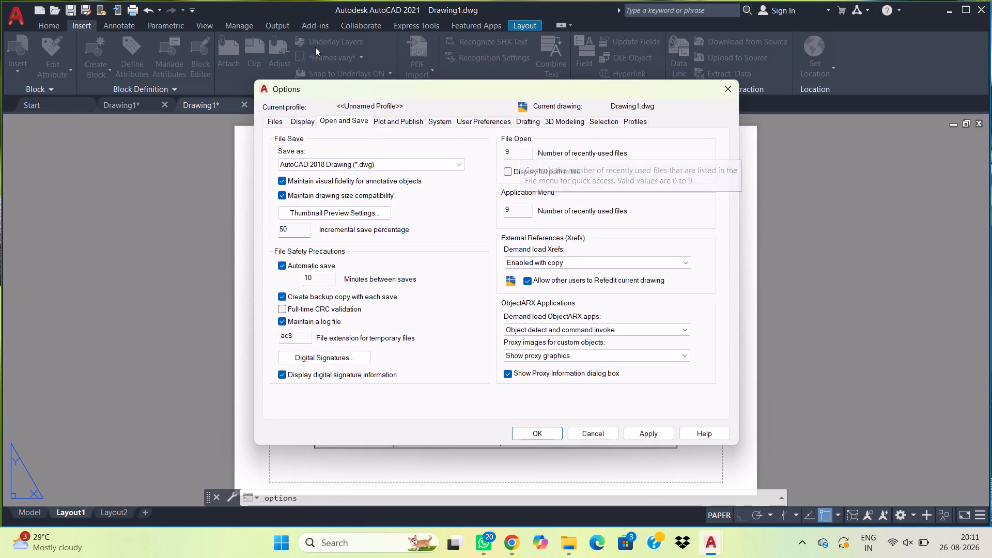
left_click(389, 119)
left_click(437, 122)
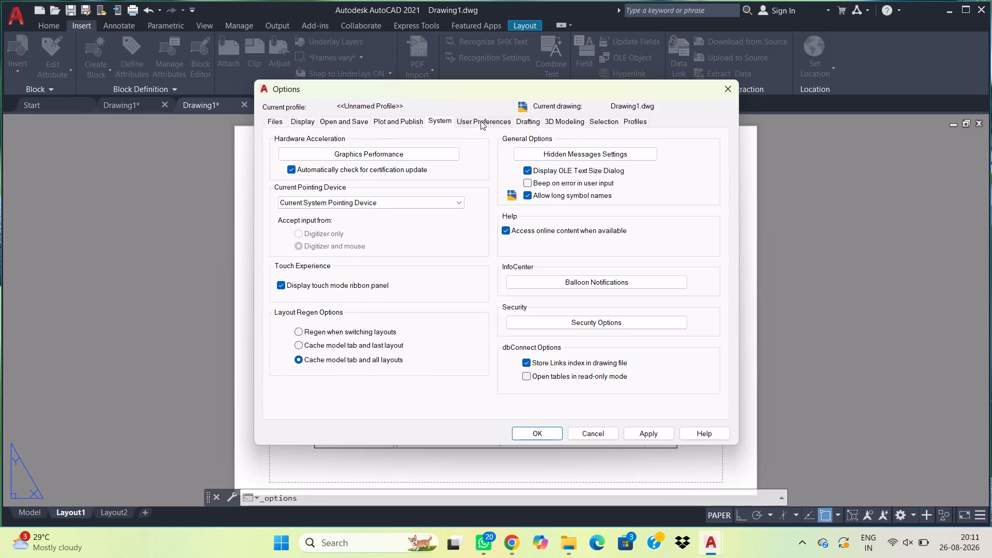
left_click(481, 121)
left_click(529, 119)
left_click(554, 121)
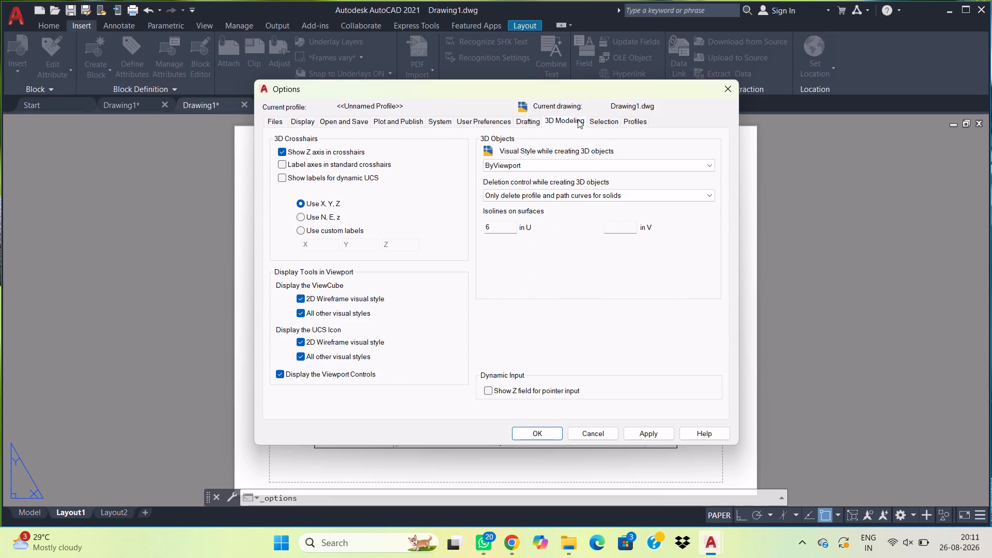
left_click(590, 118)
left_click(631, 119)
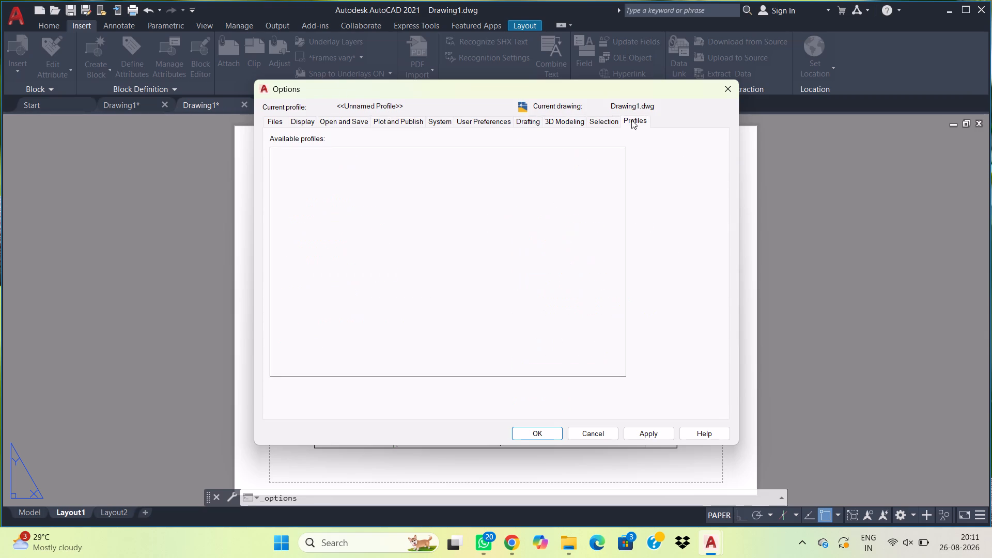
left_click(272, 117)
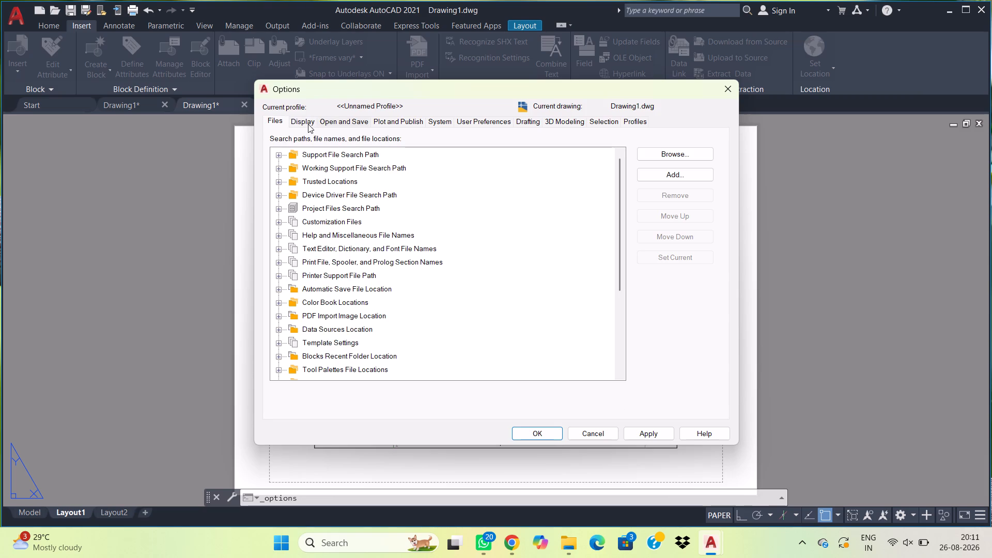
left_click(308, 124)
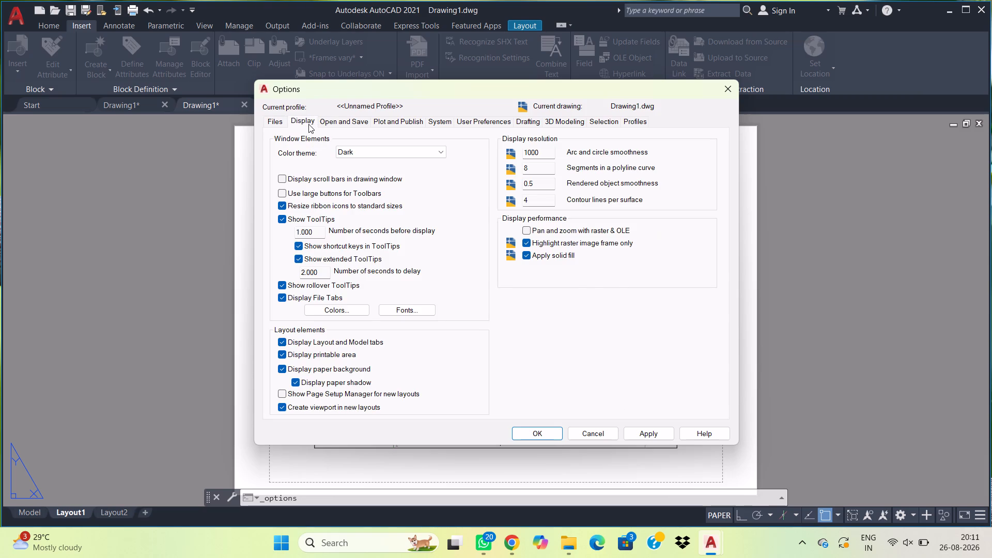
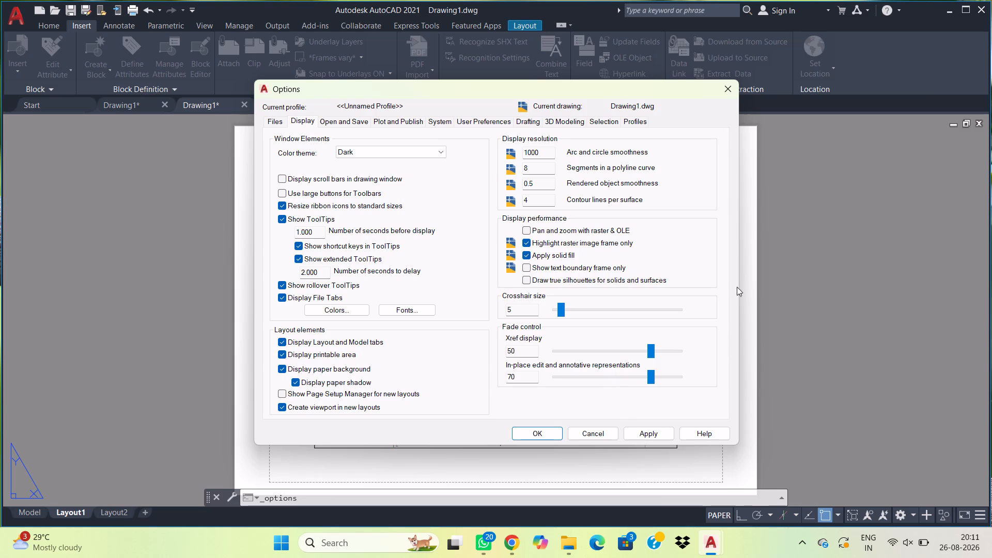
Close the Options without changes and return from Layout1 to the practice sheet's model space.
left_click(731, 88)
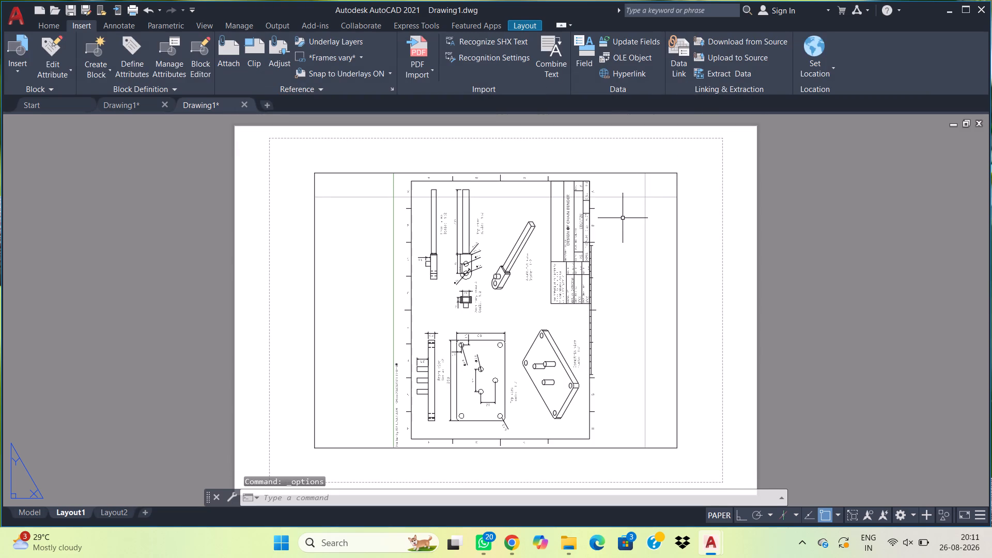
middle_click(623, 221)
right_click(623, 222)
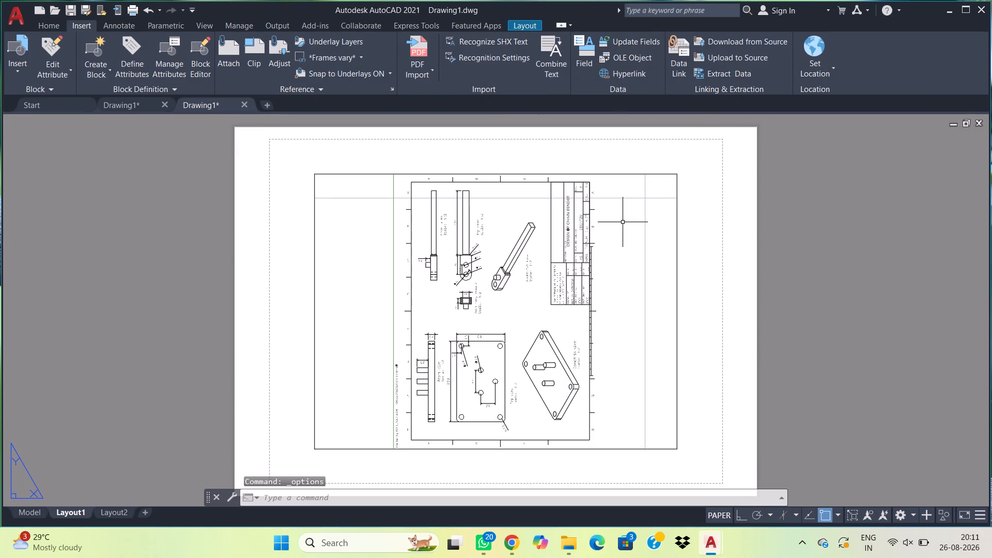
middle_click_drag(623, 221, 619, 226)
right_click_drag(623, 221, 619, 226)
left_click(612, 298)
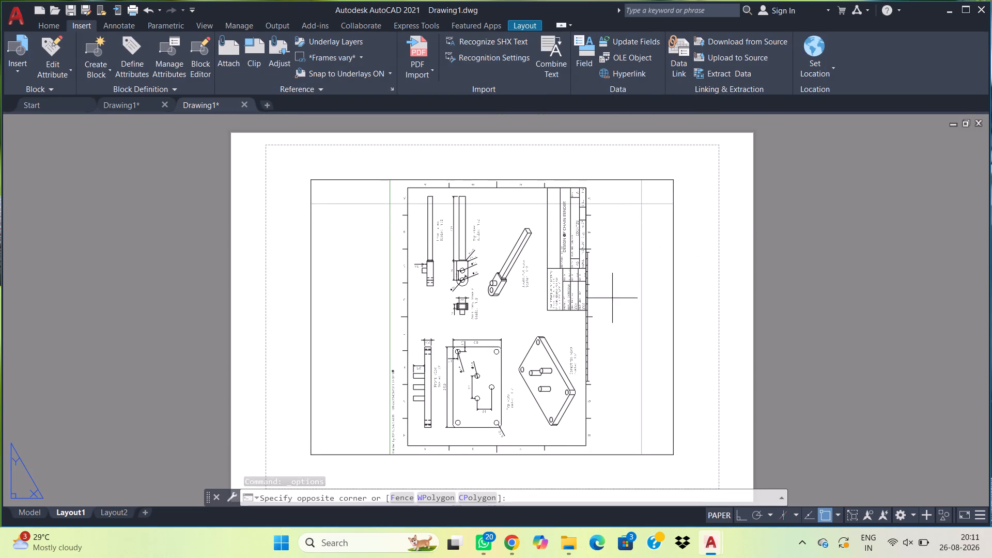
left_click(438, 185)
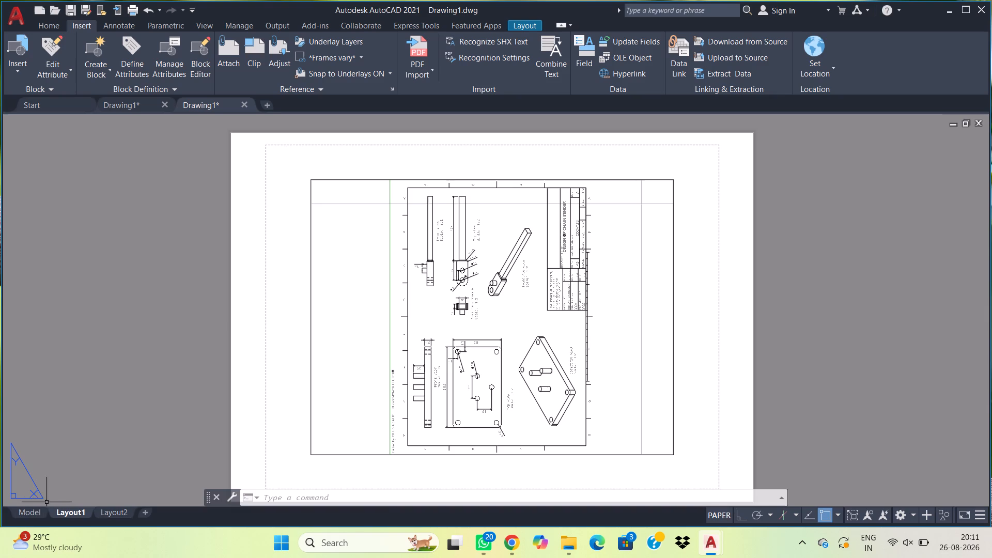
left_click(24, 516)
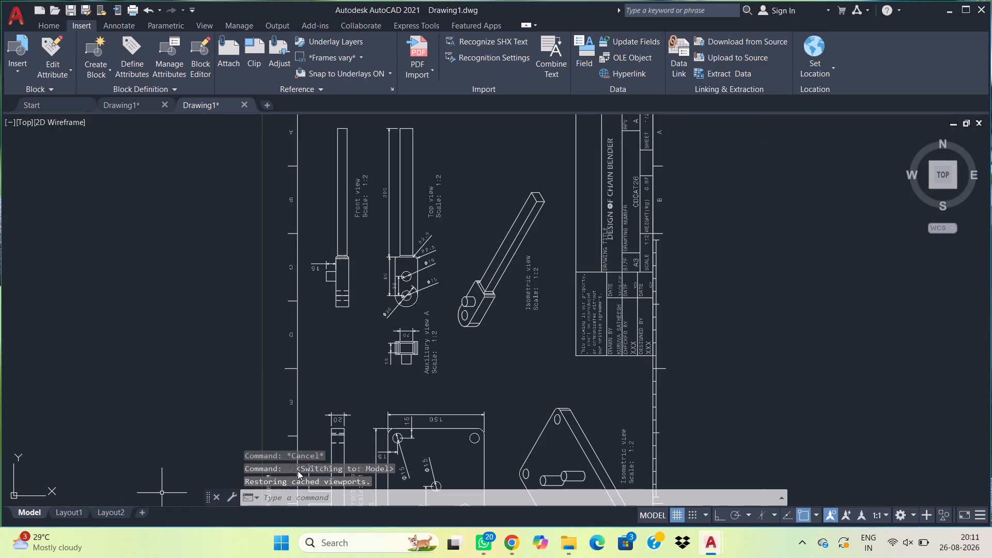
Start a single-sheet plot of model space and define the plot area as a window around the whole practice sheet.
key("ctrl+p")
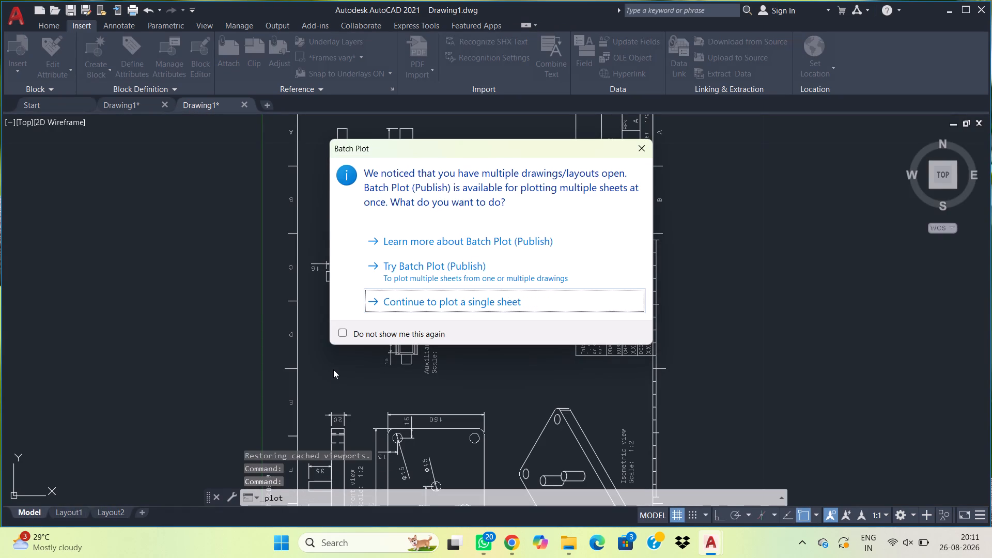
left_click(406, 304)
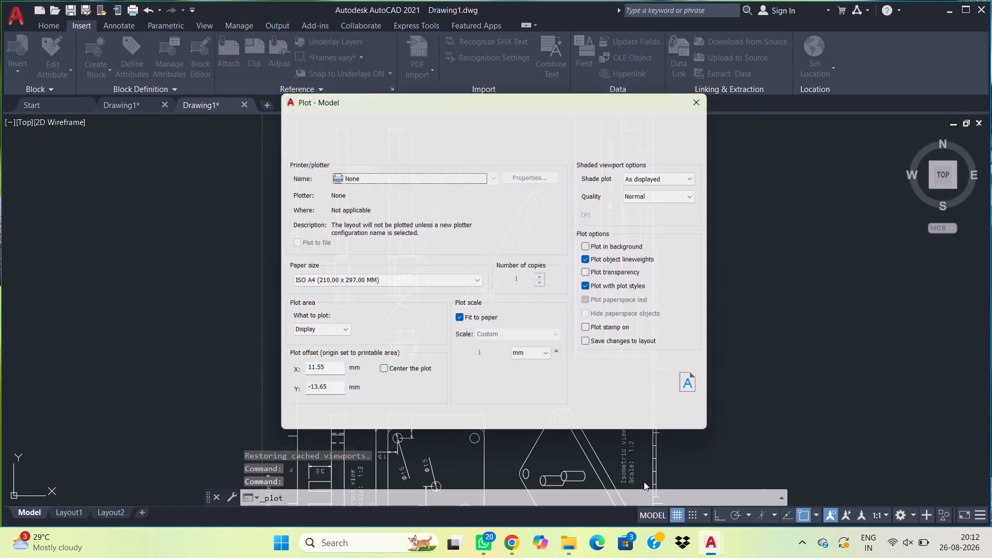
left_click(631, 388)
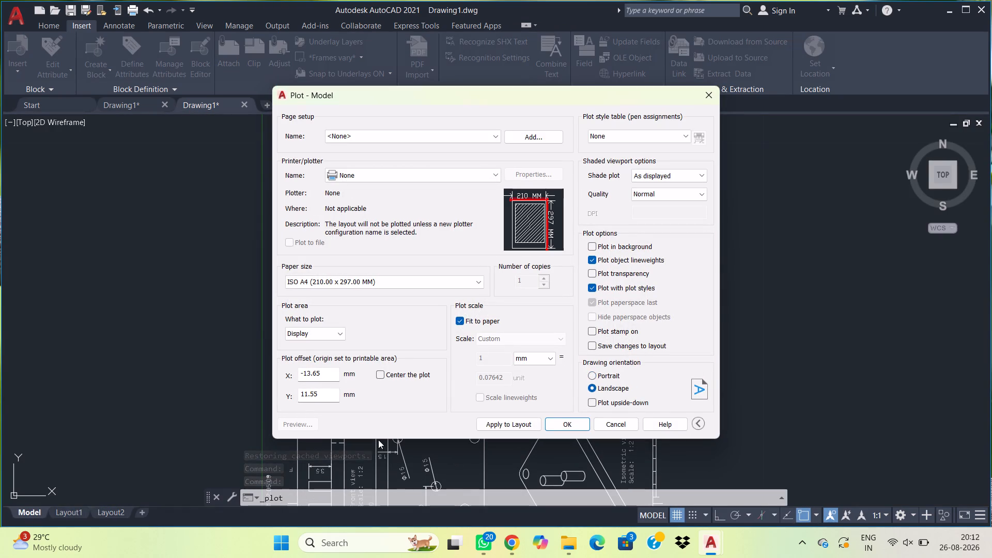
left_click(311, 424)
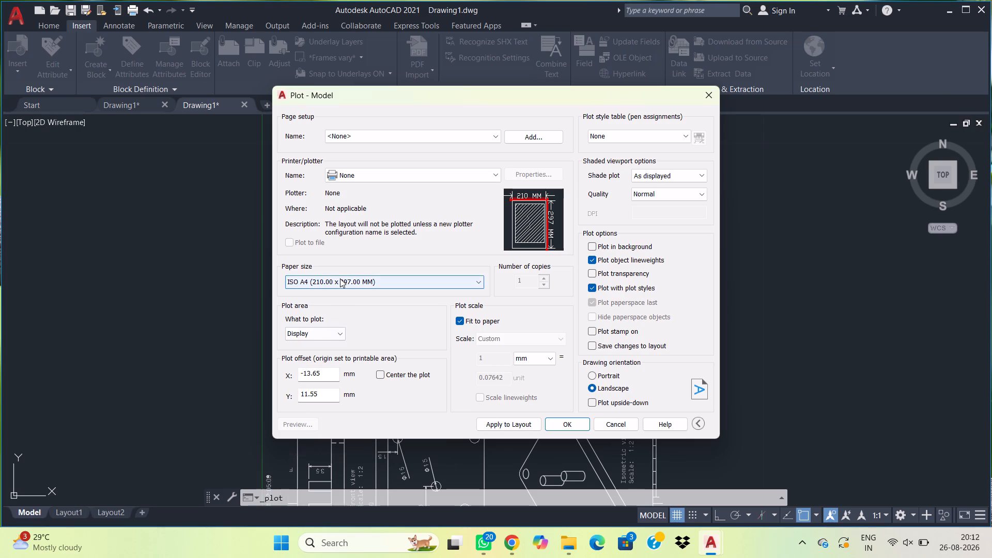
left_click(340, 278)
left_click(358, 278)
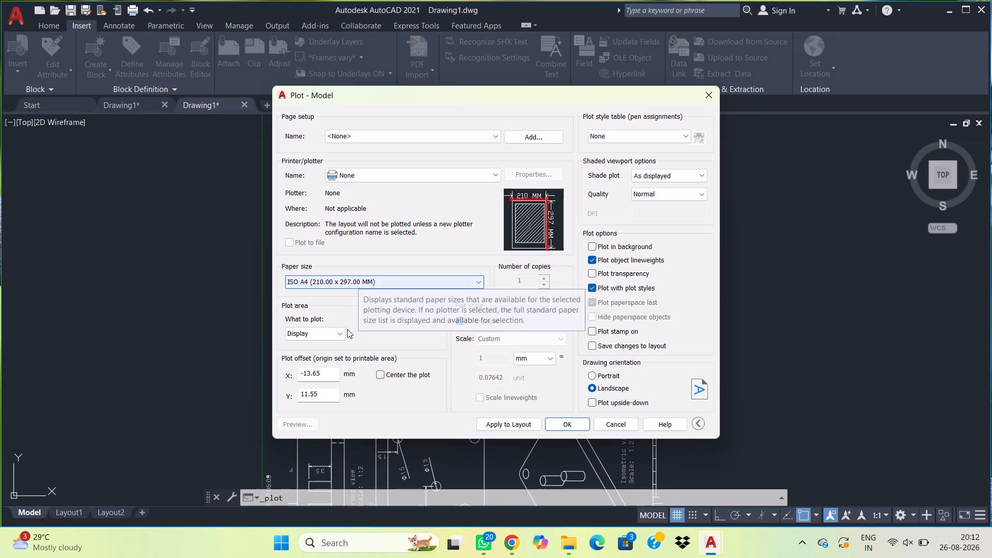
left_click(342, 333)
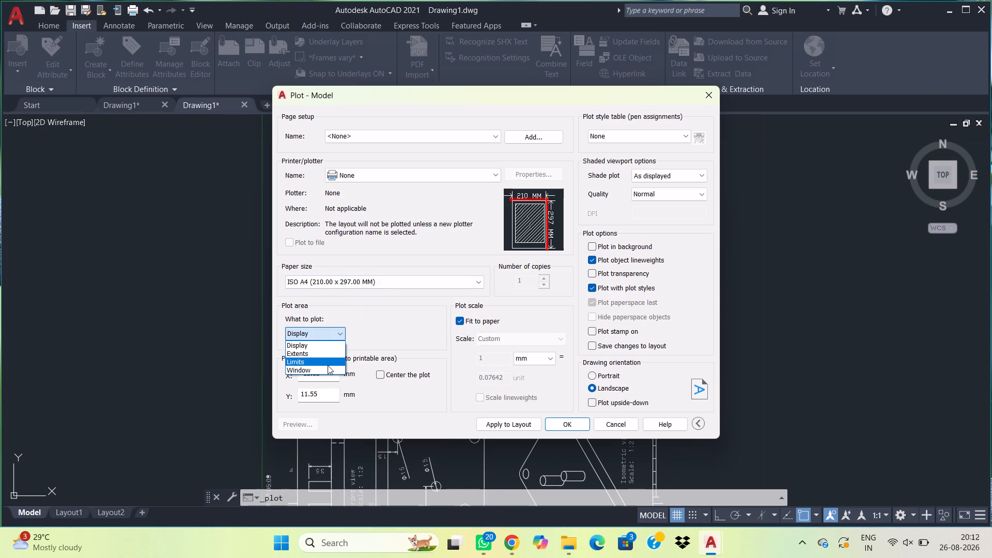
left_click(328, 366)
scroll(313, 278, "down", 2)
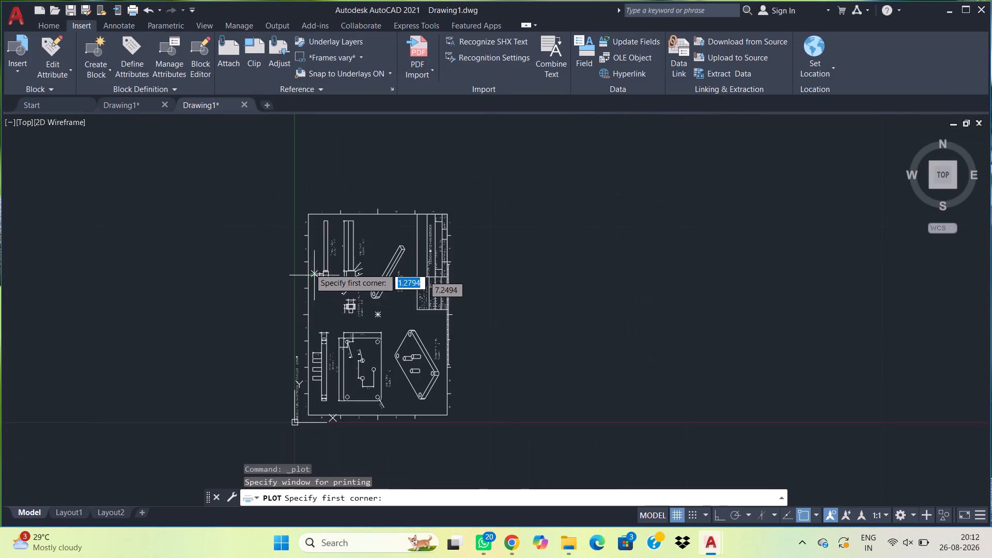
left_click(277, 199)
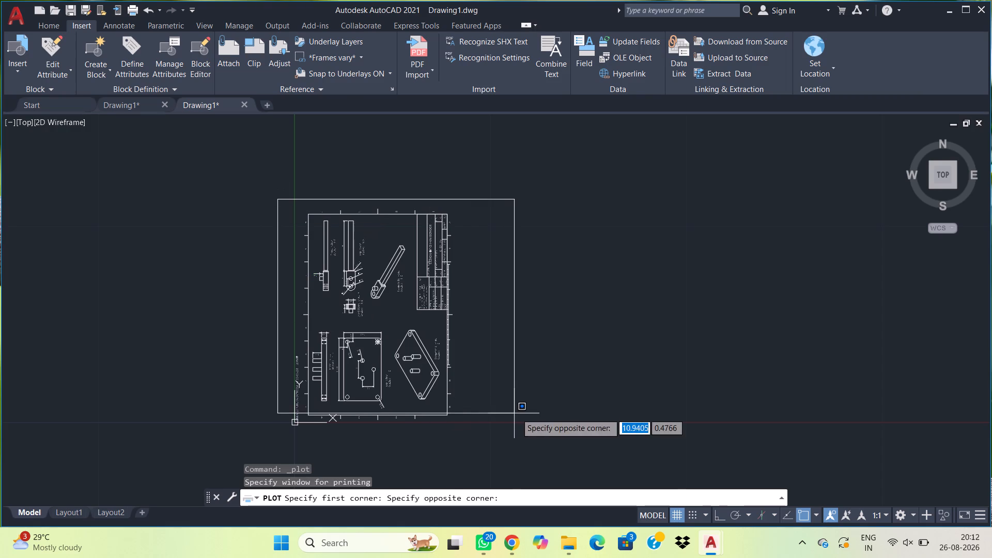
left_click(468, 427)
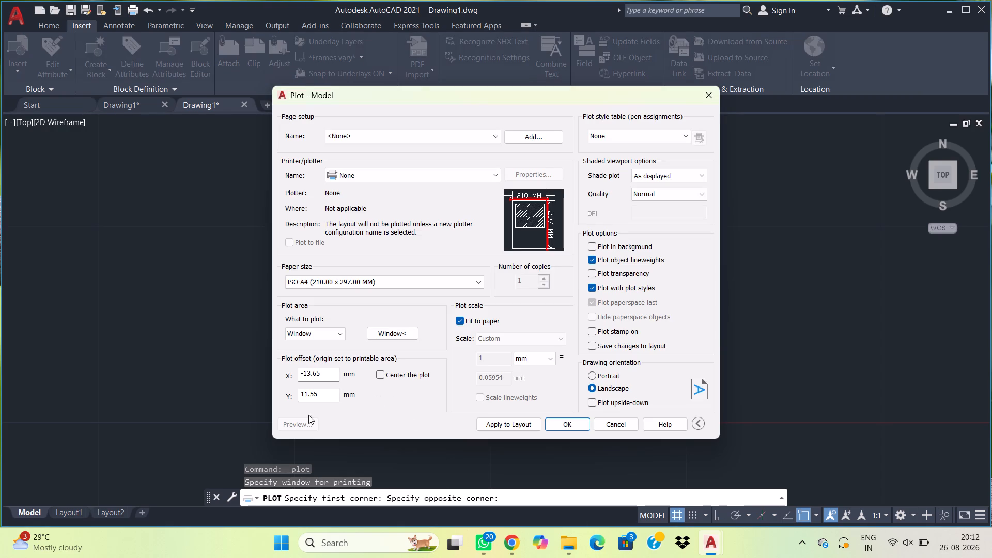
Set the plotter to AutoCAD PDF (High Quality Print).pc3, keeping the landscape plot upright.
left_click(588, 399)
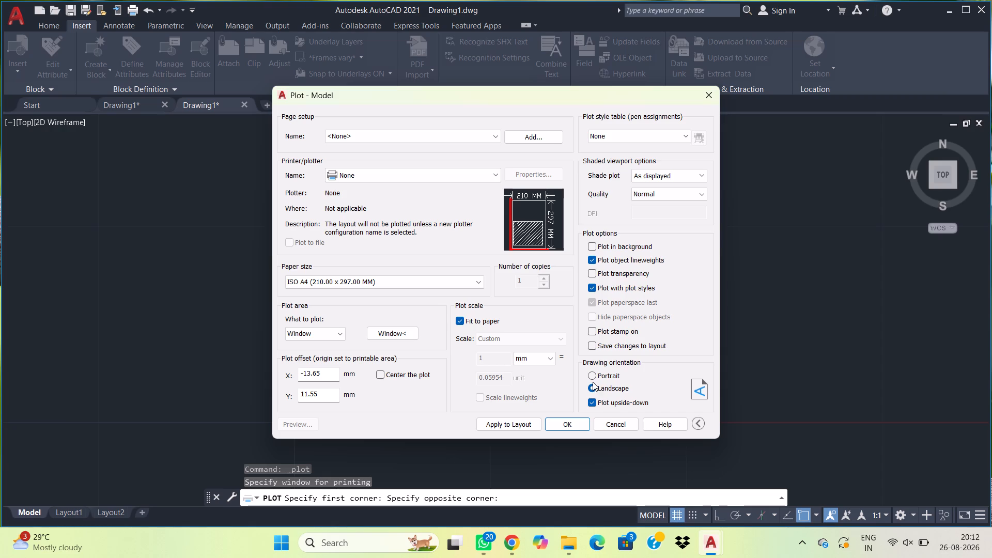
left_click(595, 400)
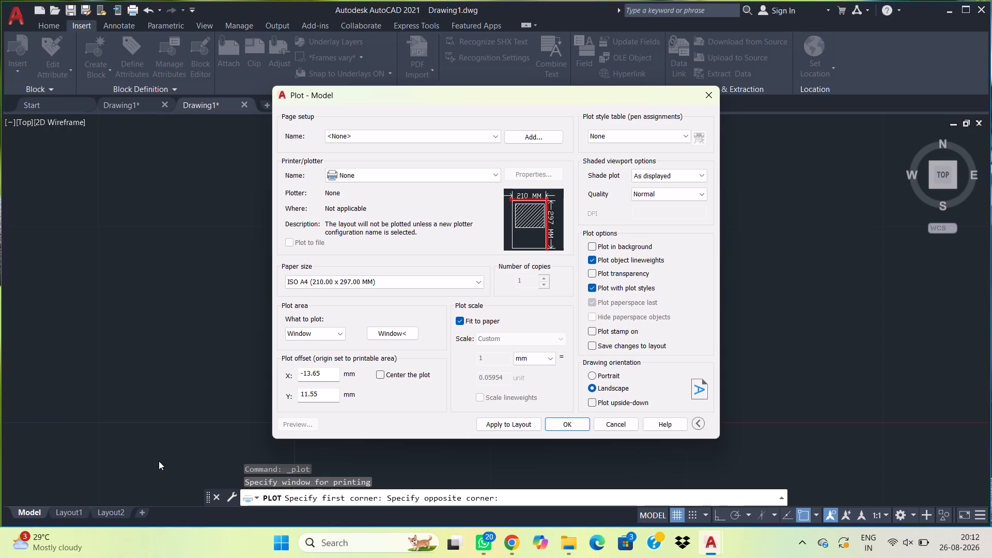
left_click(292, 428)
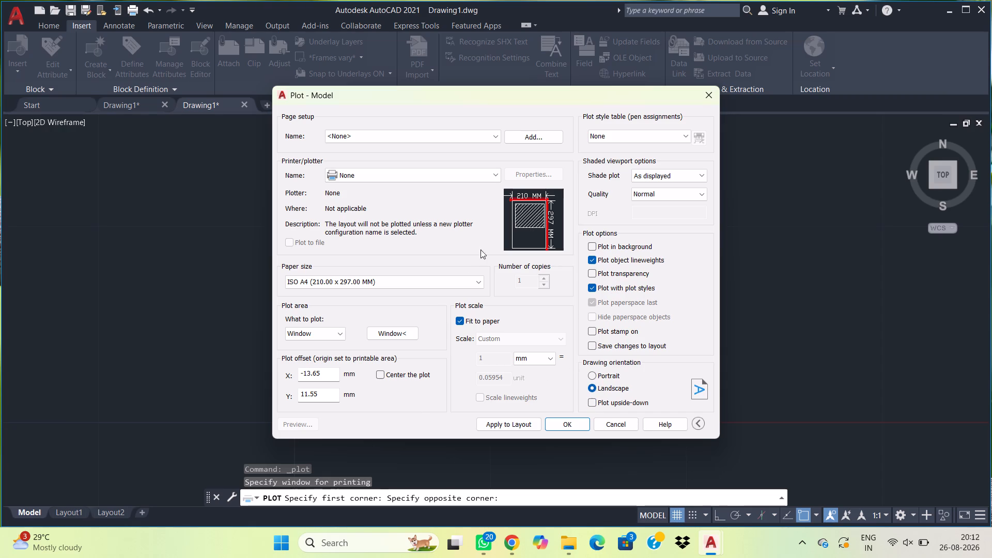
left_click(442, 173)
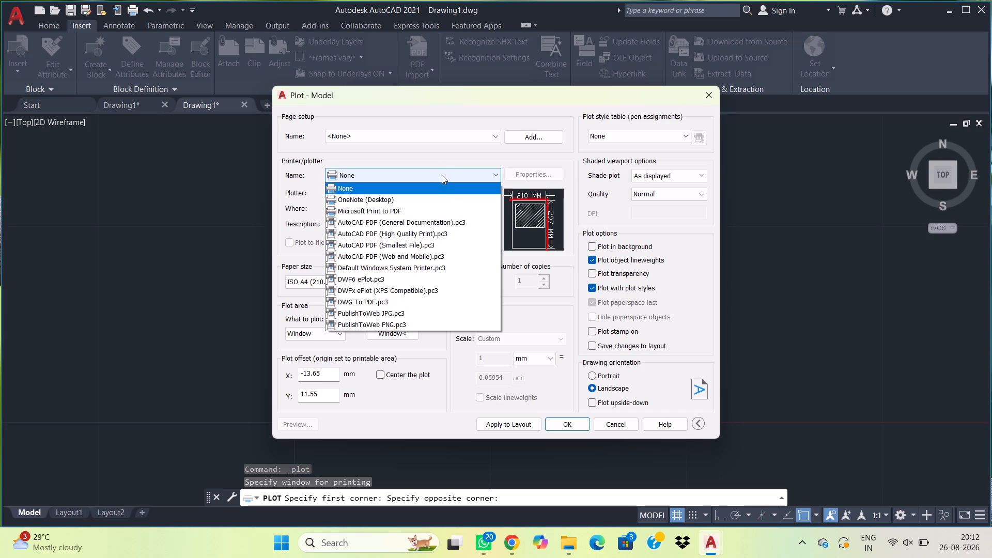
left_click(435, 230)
Preview the landscape plot and examine the sheet's views and its placement on the page.
left_click(298, 428)
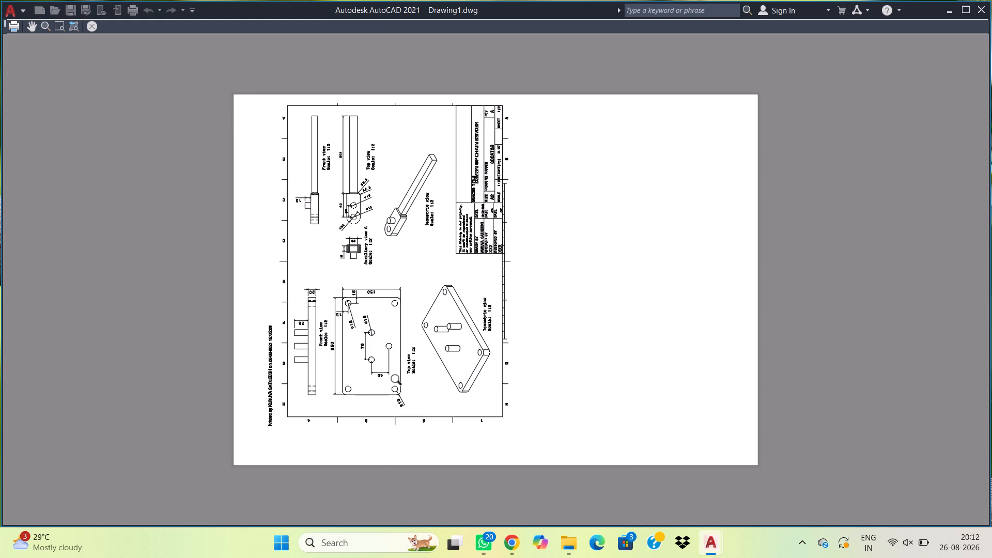
scroll(426, 293, "up", 2)
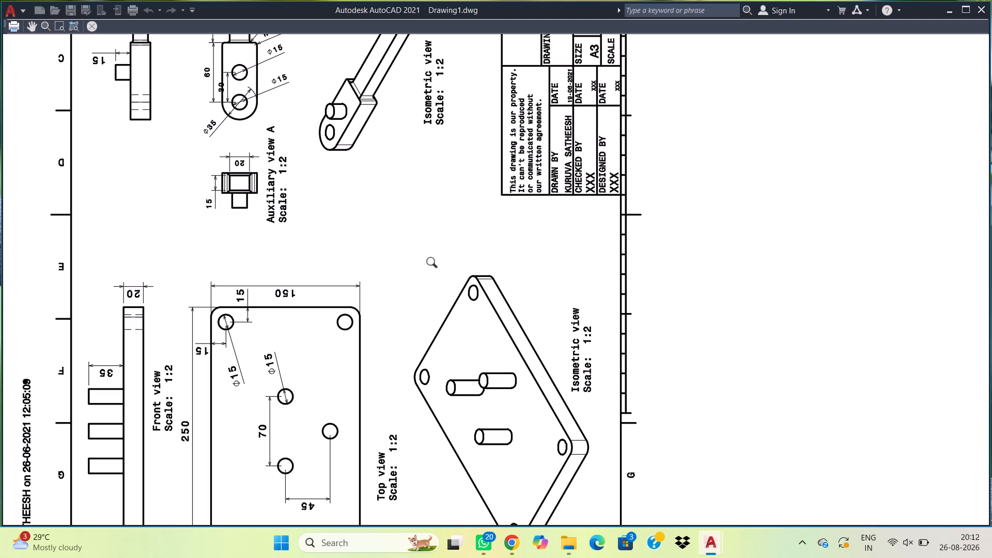
scroll(461, 299, "down", 1)
scroll(532, 277, "down", 1)
scroll(530, 280, "up", 1)
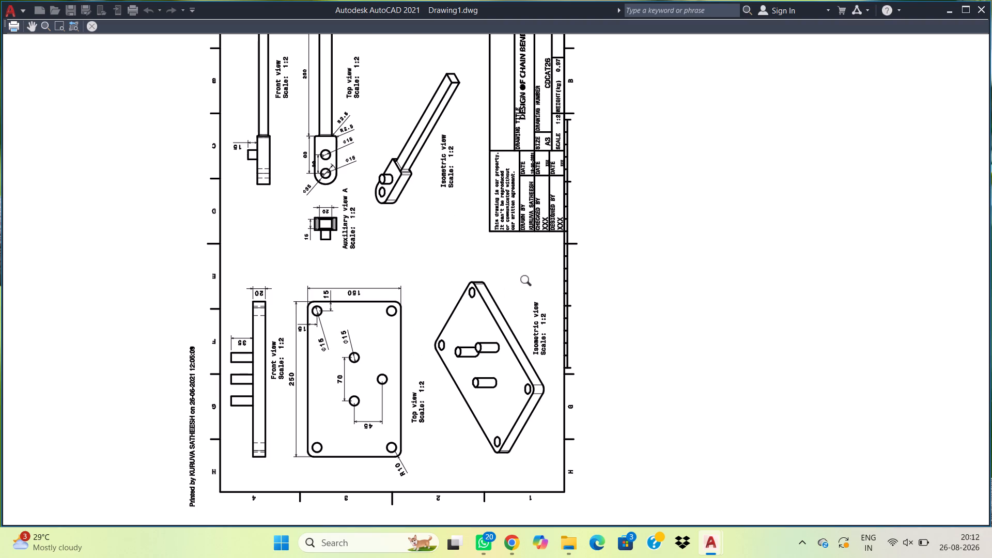
scroll(526, 282, "down", 1)
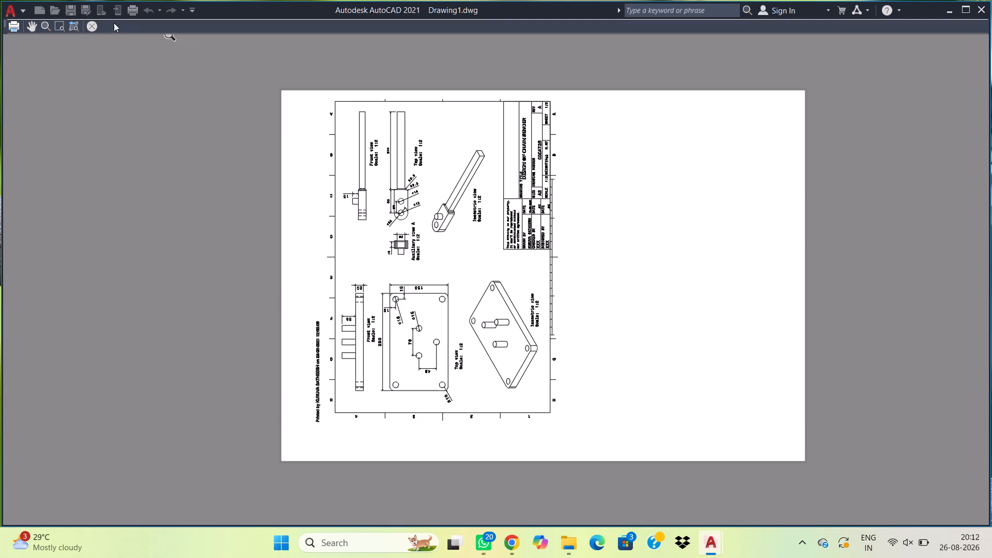
left_click(93, 25)
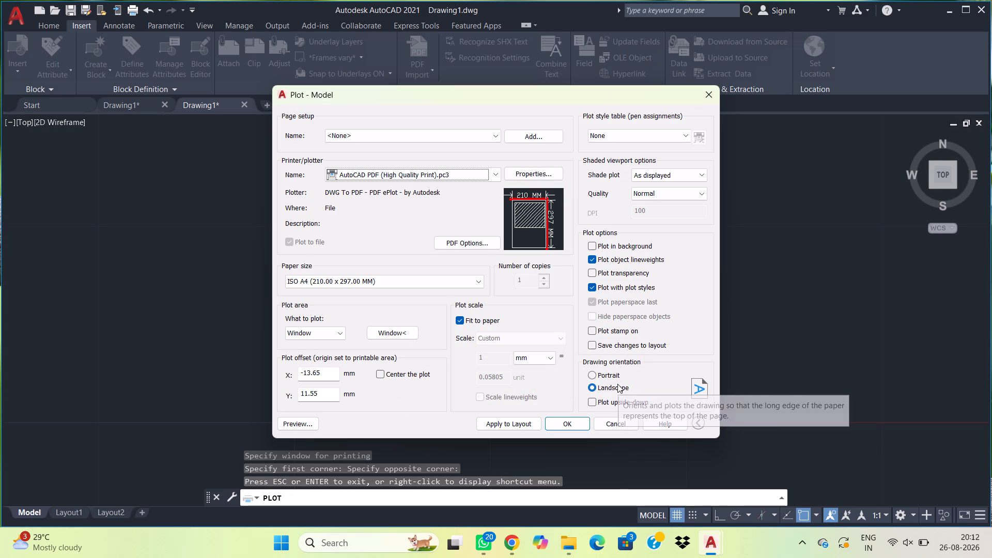
Preview the plot in portrait and again in landscape orientation, and close the plot setup without plotting.
left_click(597, 370)
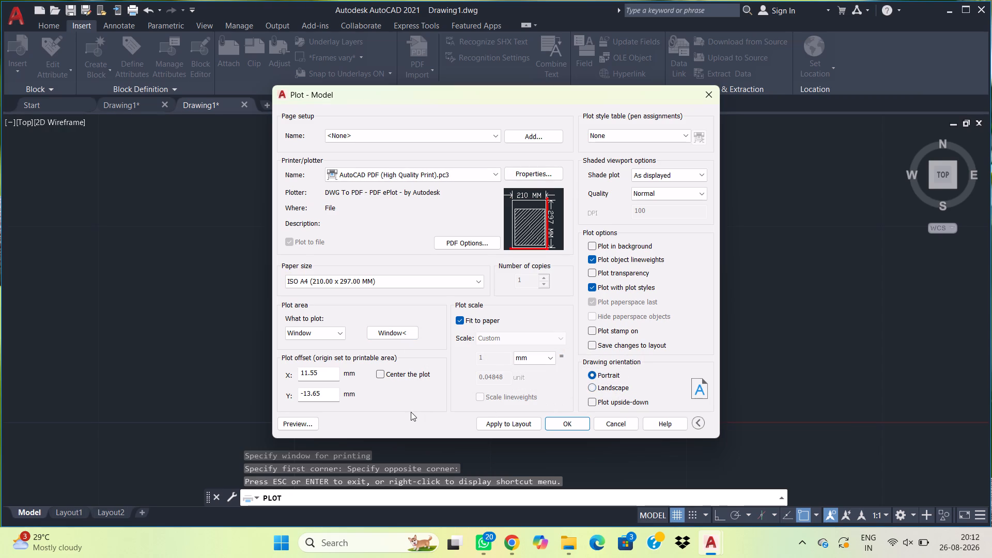
left_click(309, 428)
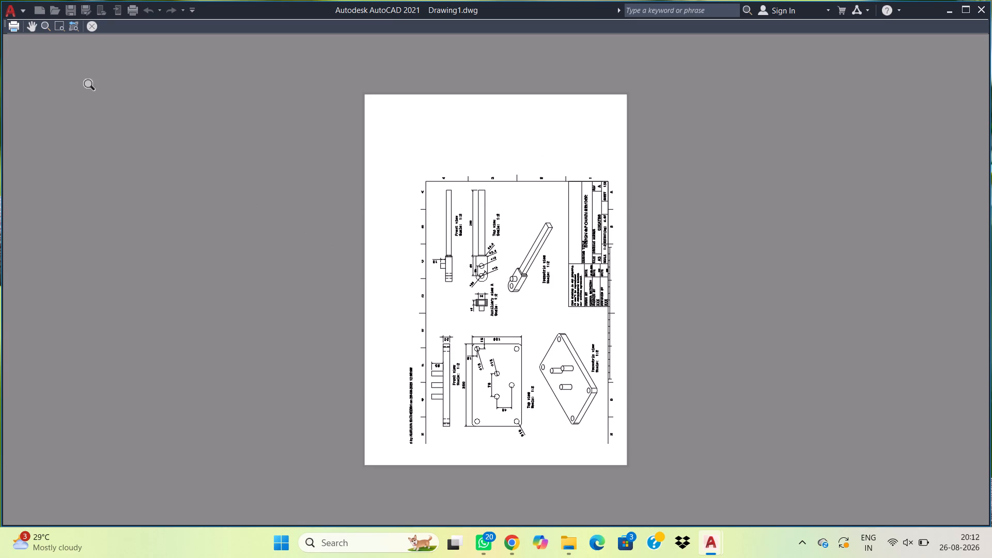
left_click(96, 27)
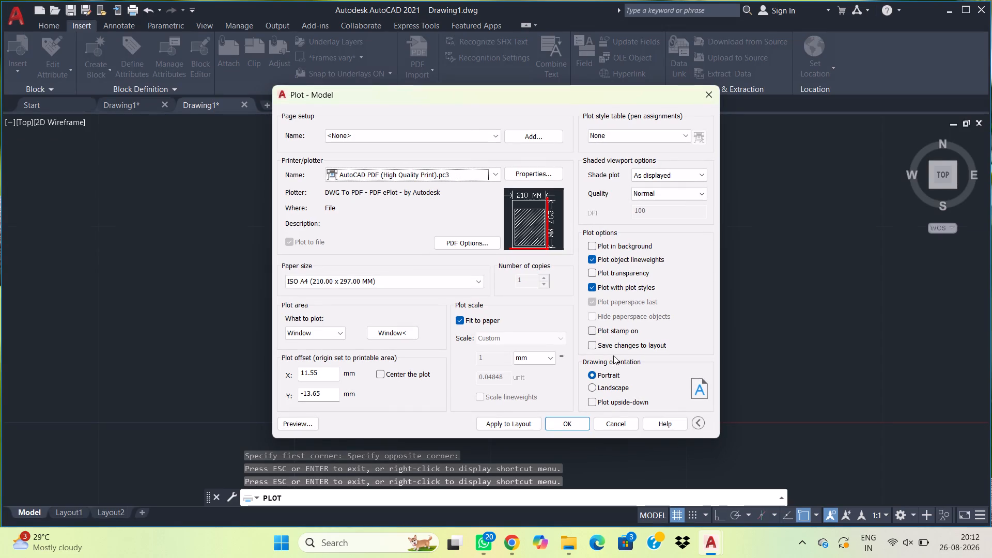
left_click(610, 383)
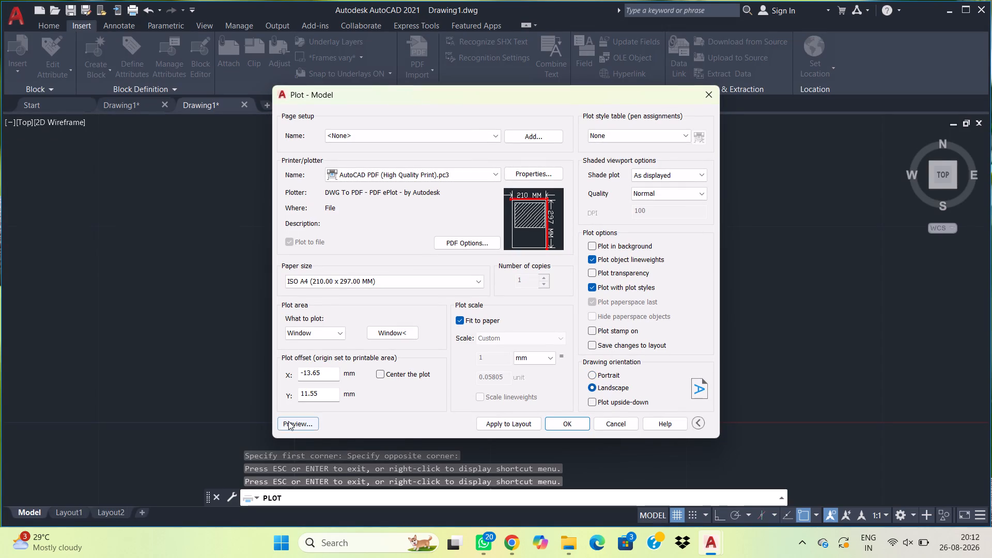
left_click(288, 421)
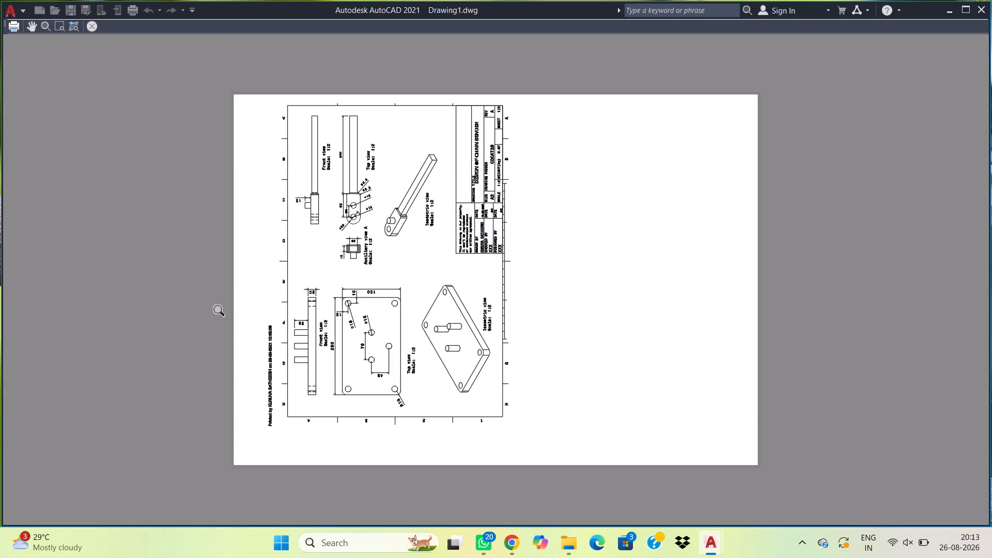
left_click(96, 32)
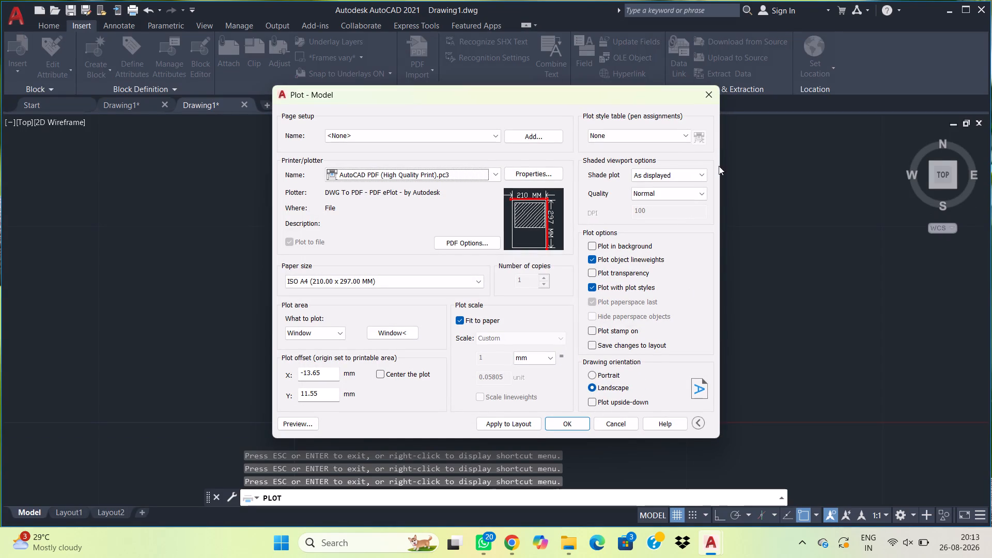
left_click(699, 94)
key("Escape")
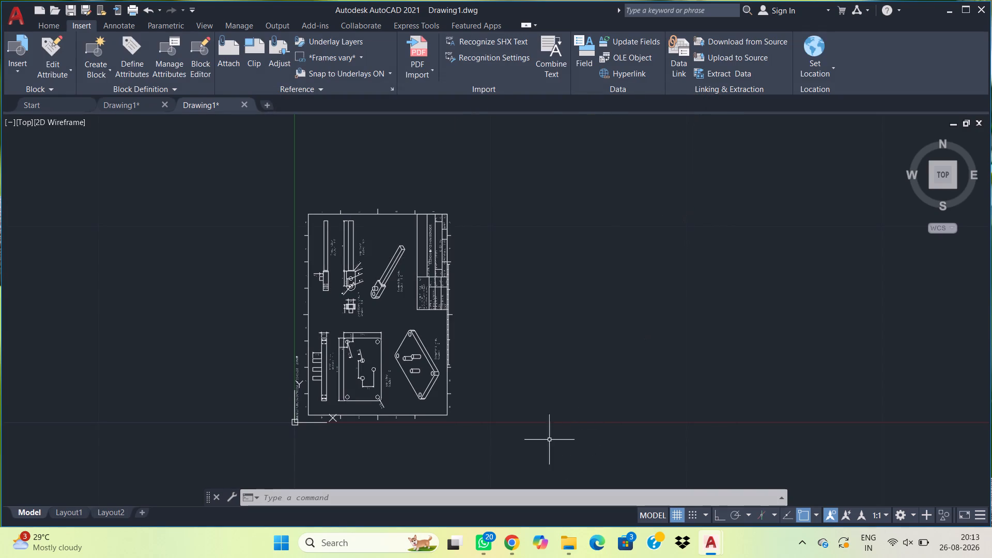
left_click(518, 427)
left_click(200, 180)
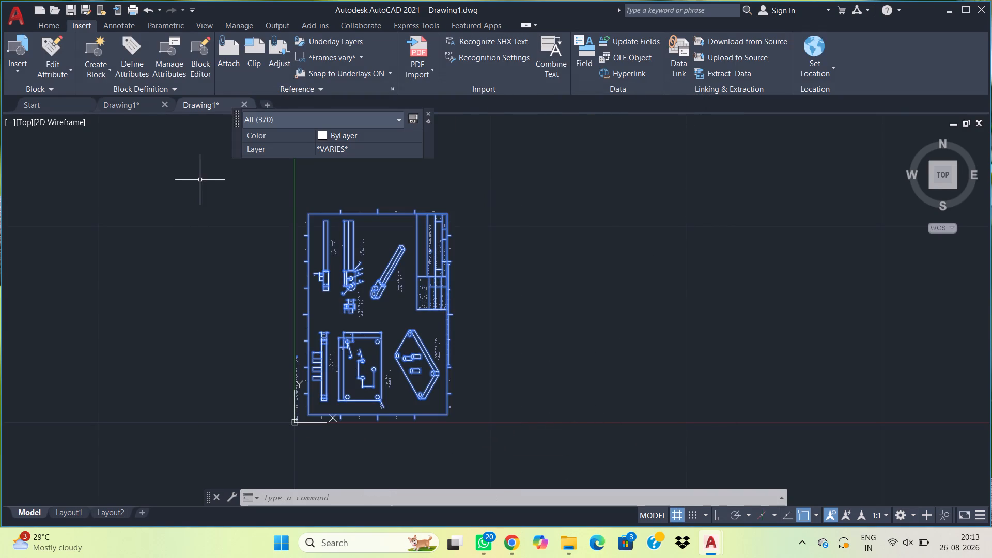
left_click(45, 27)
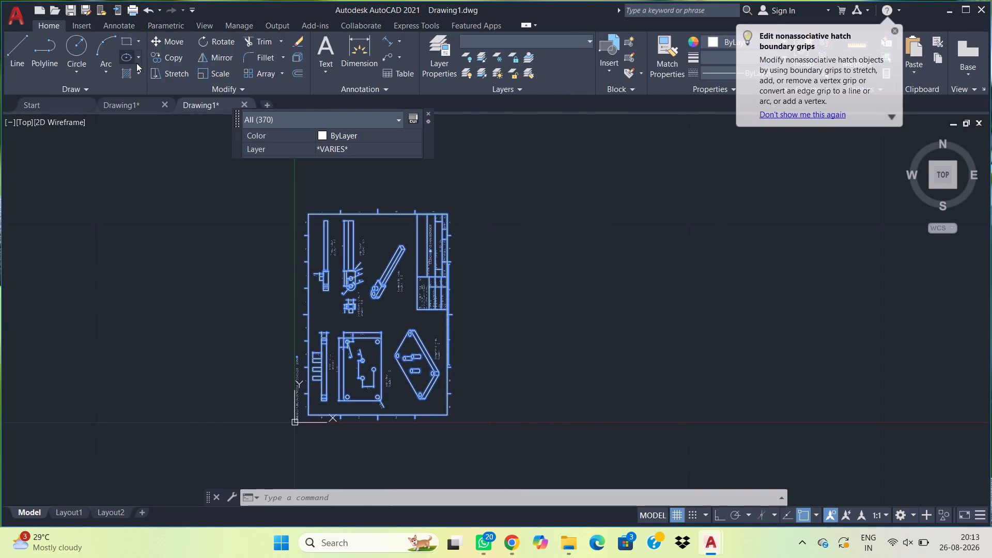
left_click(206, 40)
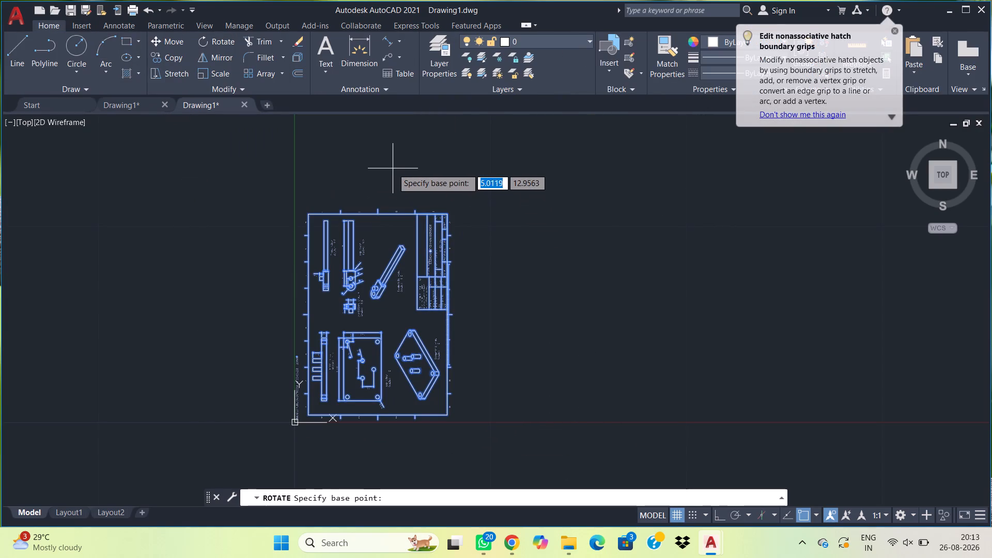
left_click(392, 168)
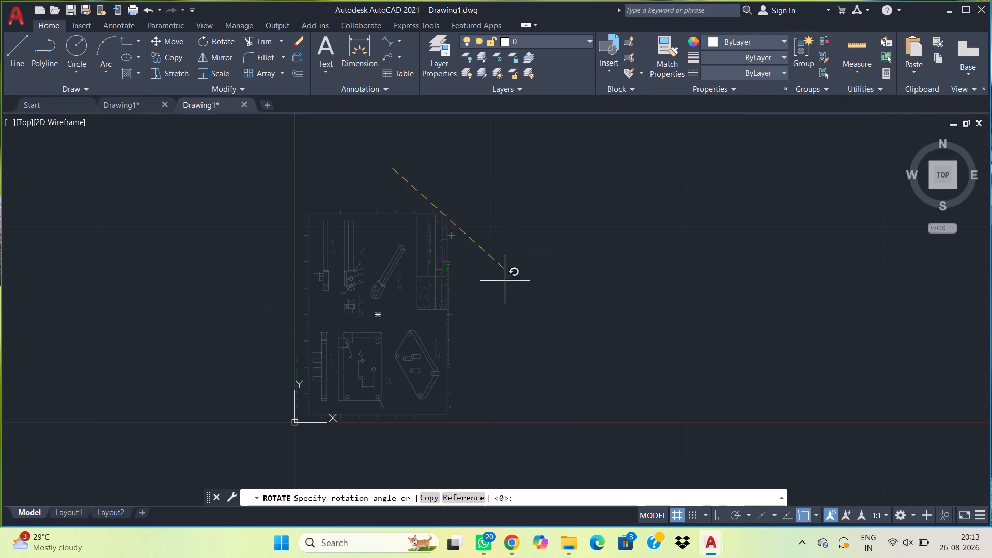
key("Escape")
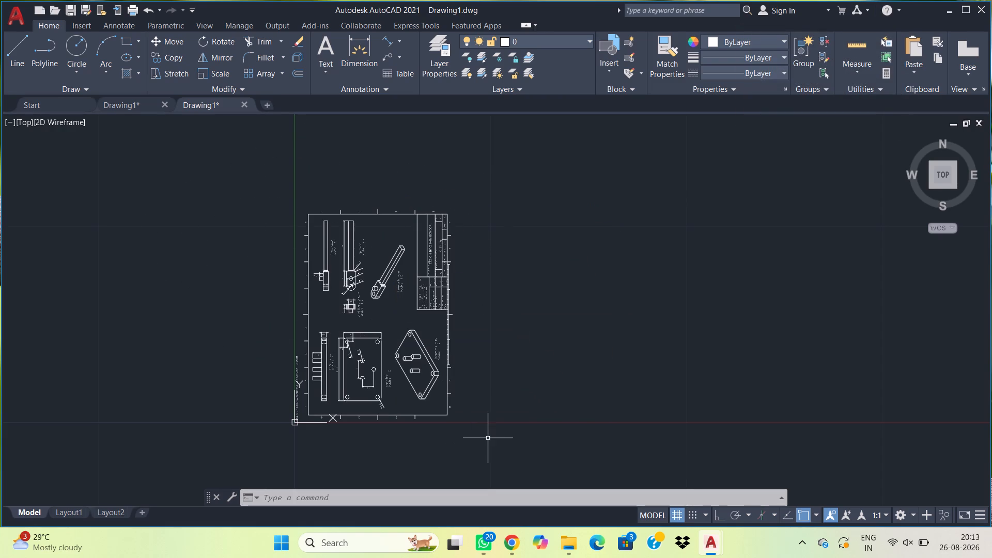
With Ortho on, rotate the whole practice sheet to 270° about the upper-left corner of its frame.
key("Escape")
left_click(482, 442)
left_click(253, 187)
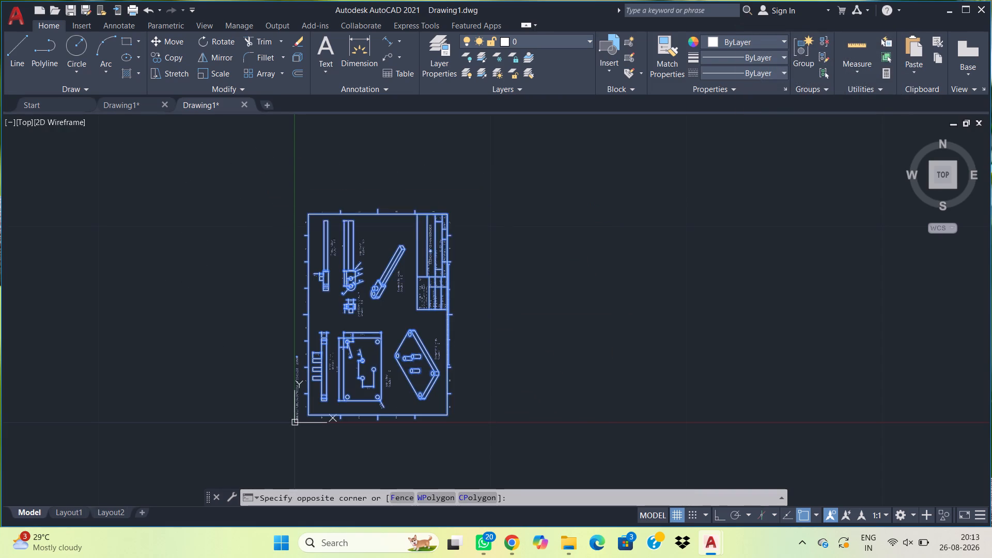
scroll(335, 385, "up", 2)
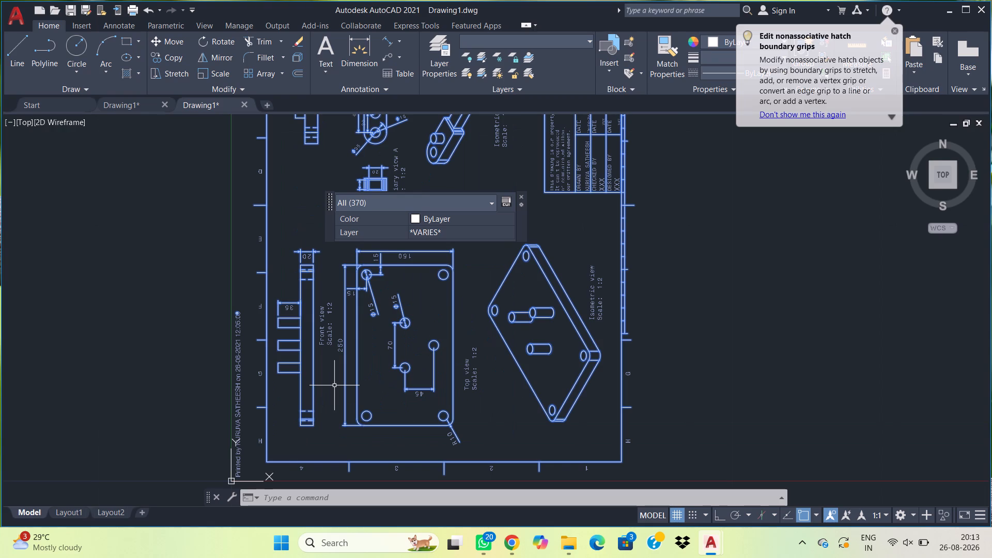
scroll(334, 385, "down", 1)
left_click(520, 196)
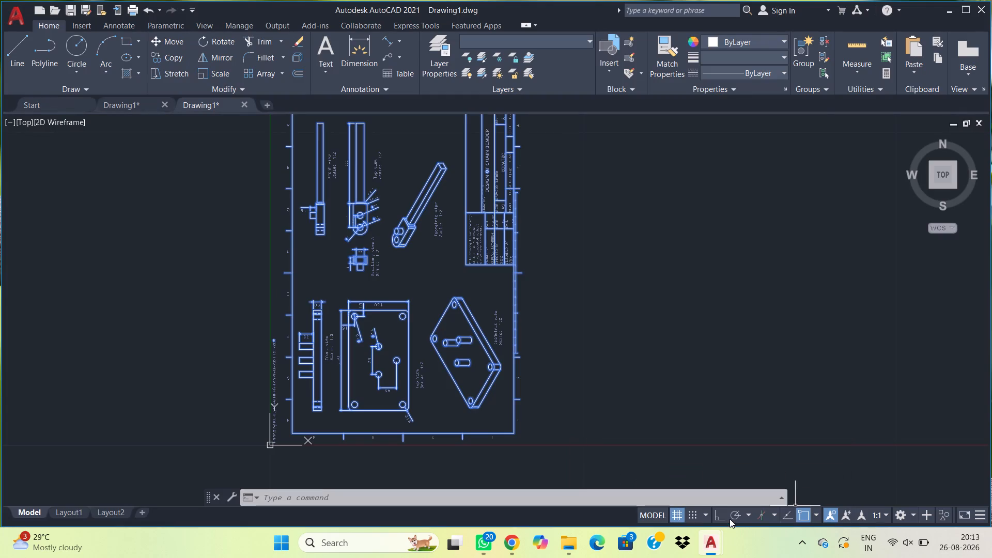
left_click(717, 515)
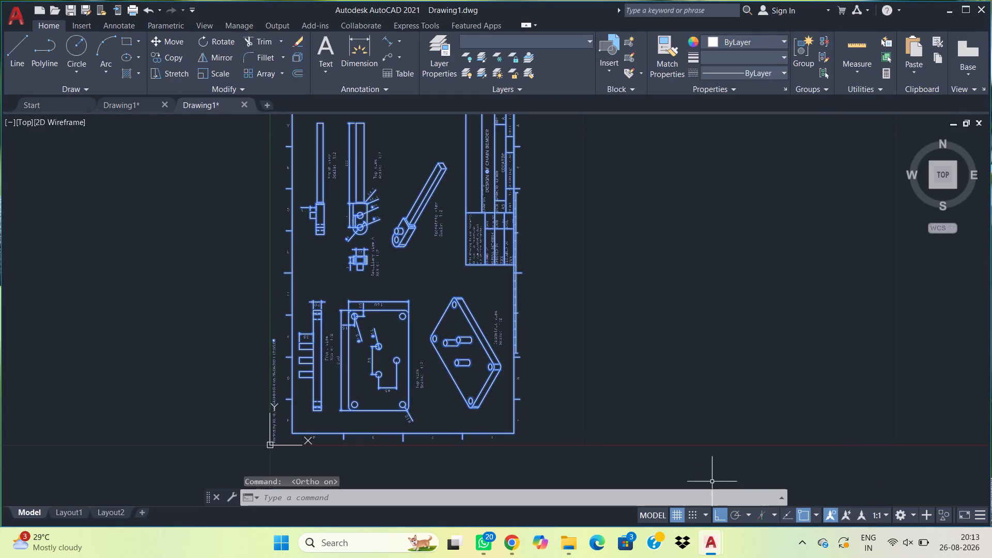
left_click(205, 44)
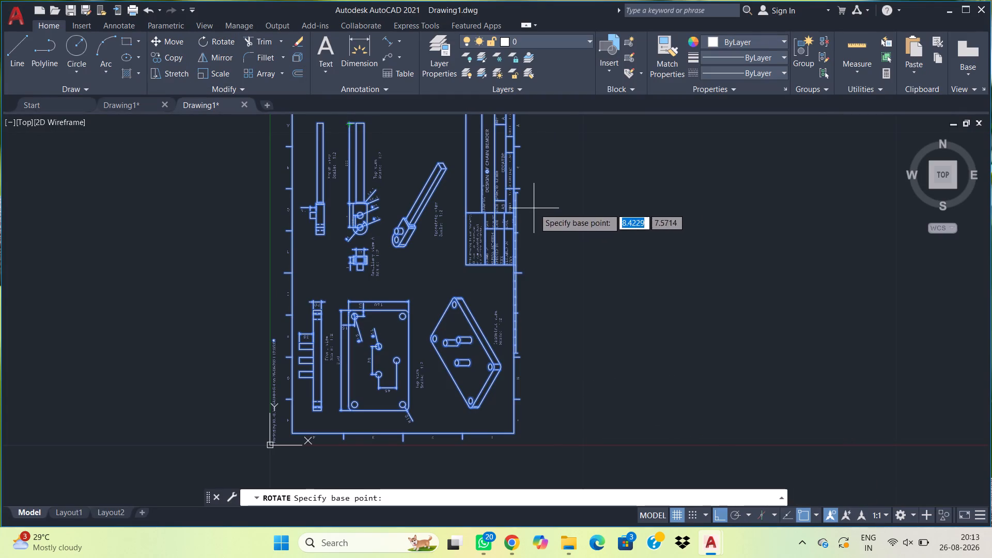
scroll(582, 197, "down", 1)
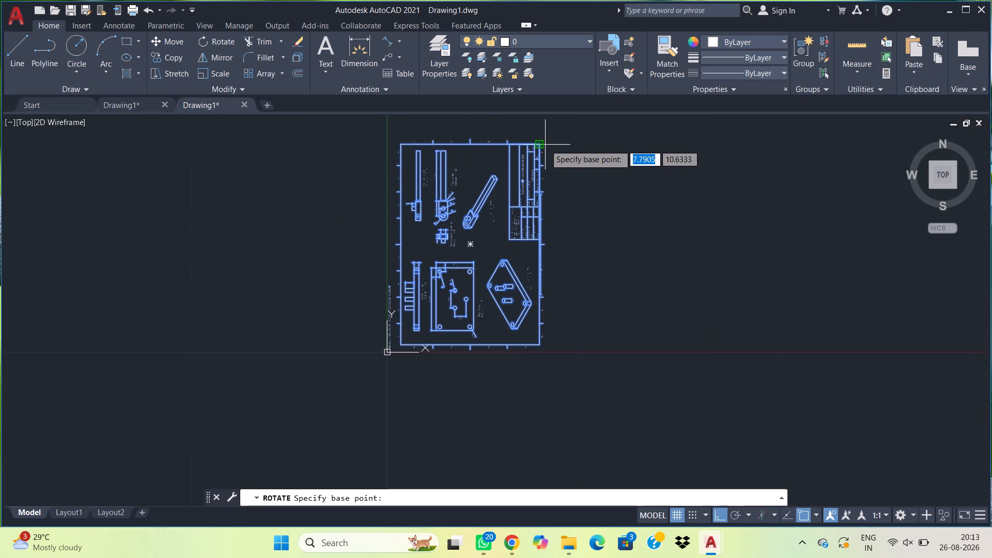
left_click(401, 145)
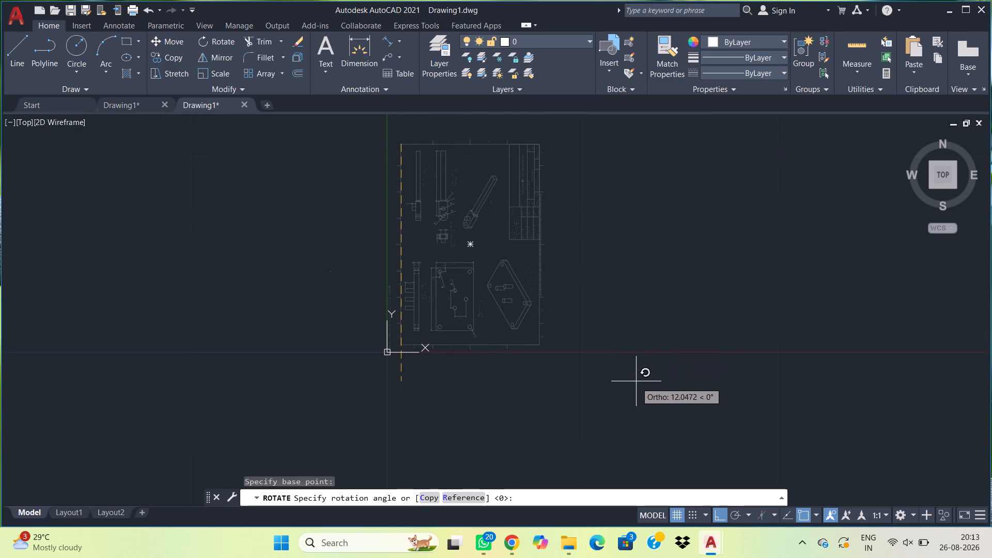
scroll(636, 381, "down", 1)
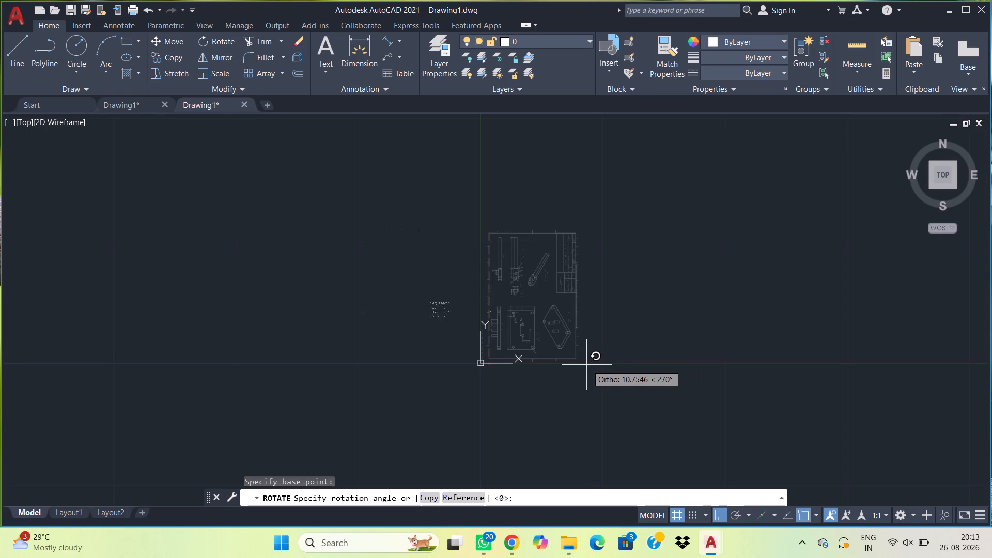
left_click(586, 365)
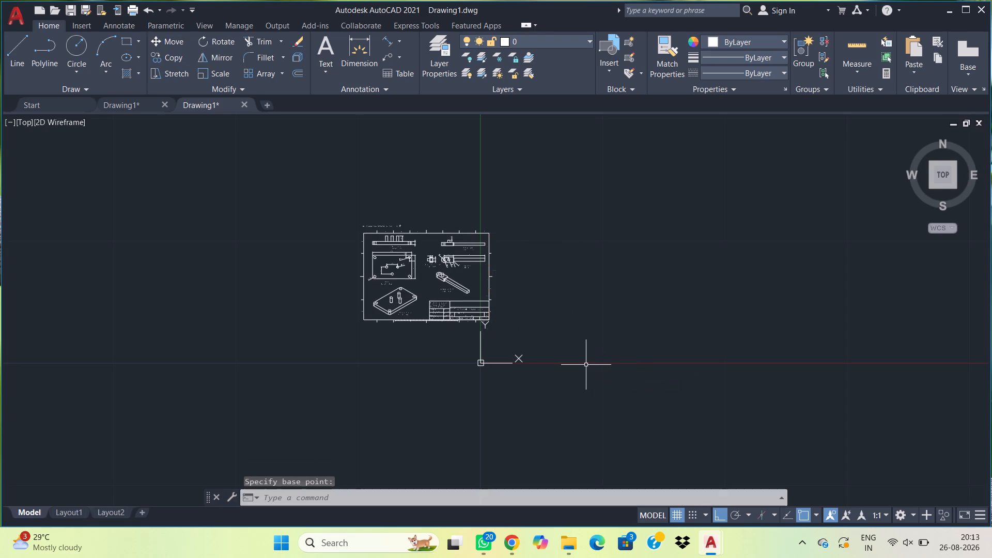
Examine the rotated sheet's plate views, lever-arm views and title block.
scroll(339, 343, "up", 2)
scroll(625, 305, "up", 1)
middle_click_drag(625, 305, 605, 375)
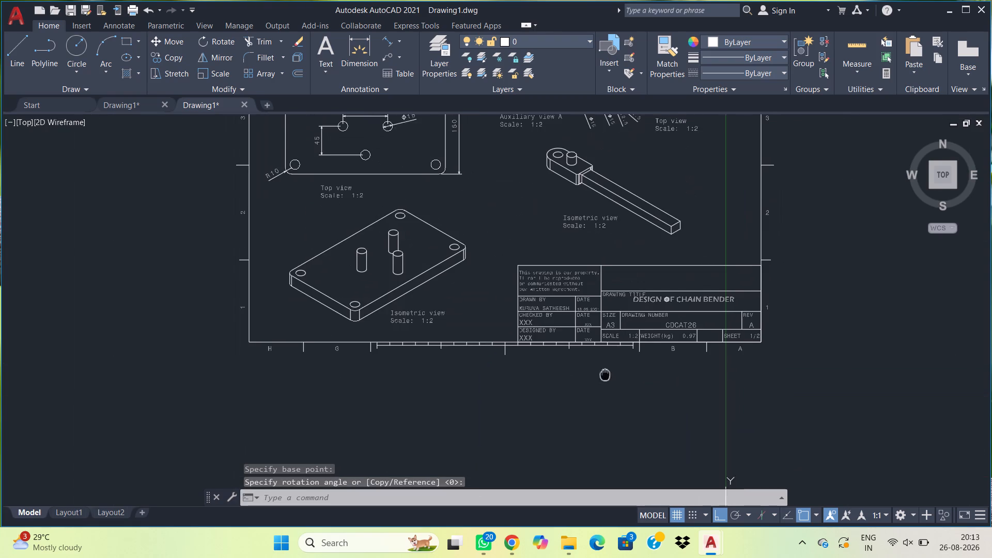
middle_click_drag(604, 354, 530, 504)
middle_click_drag(527, 382, 514, 280)
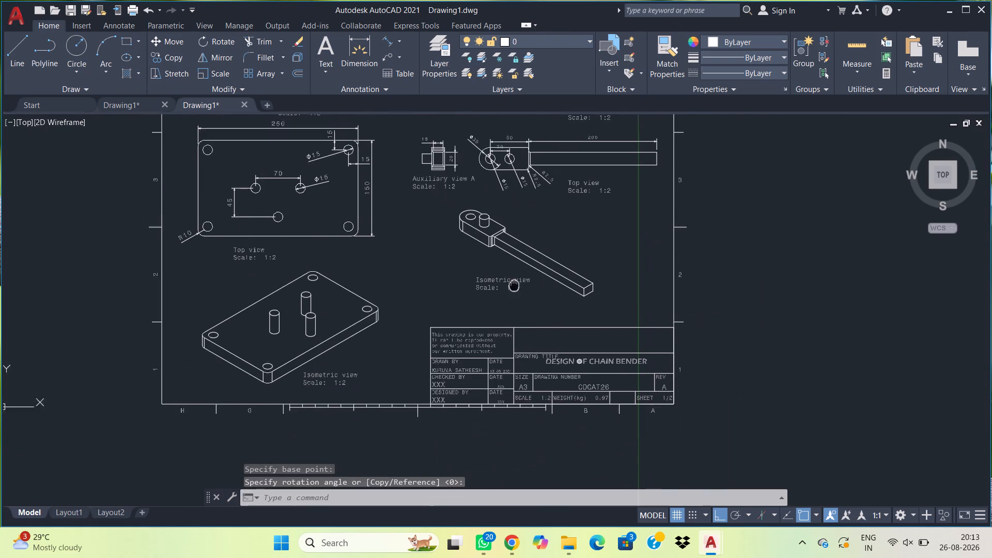
middle_click_drag(514, 280, 513, 270)
scroll(525, 314, "down", 1)
scroll(547, 324, "up", 1)
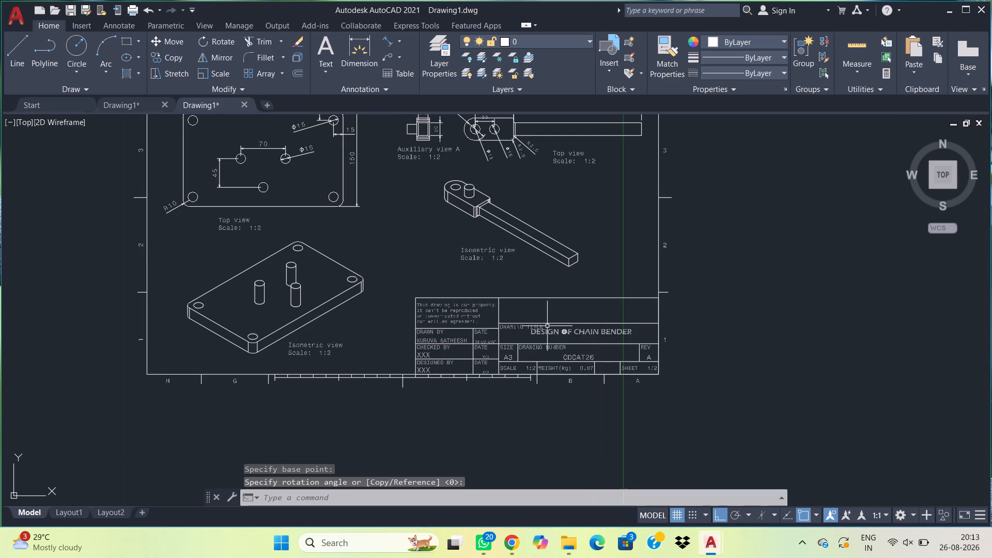
middle_click_drag(547, 326, 560, 397)
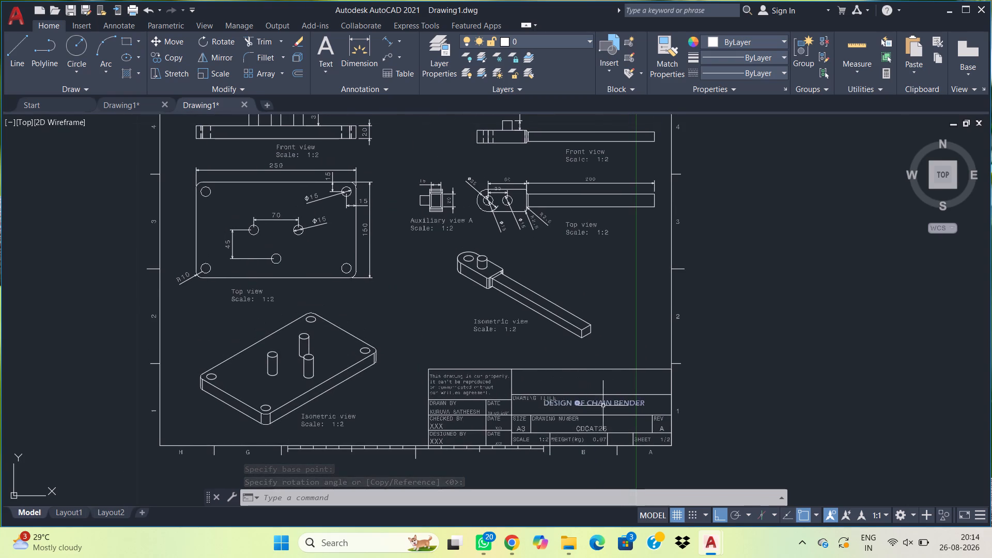
Erase the plate and lever-arm views with their dimensions and labels from inside the sheet frame, keeping the title block.
scroll(605, 405, "down", 1)
left_click(611, 369)
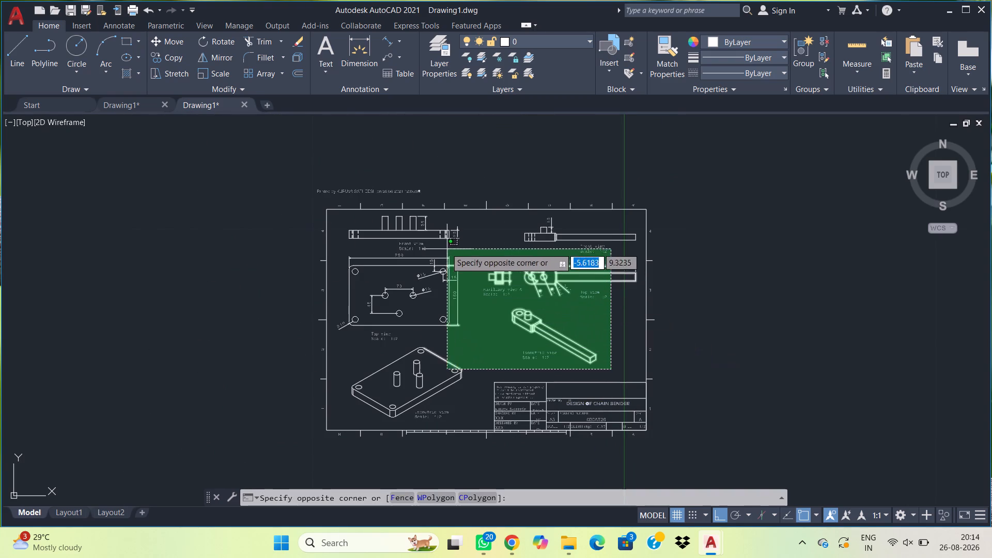
left_click(345, 223)
left_click(452, 413)
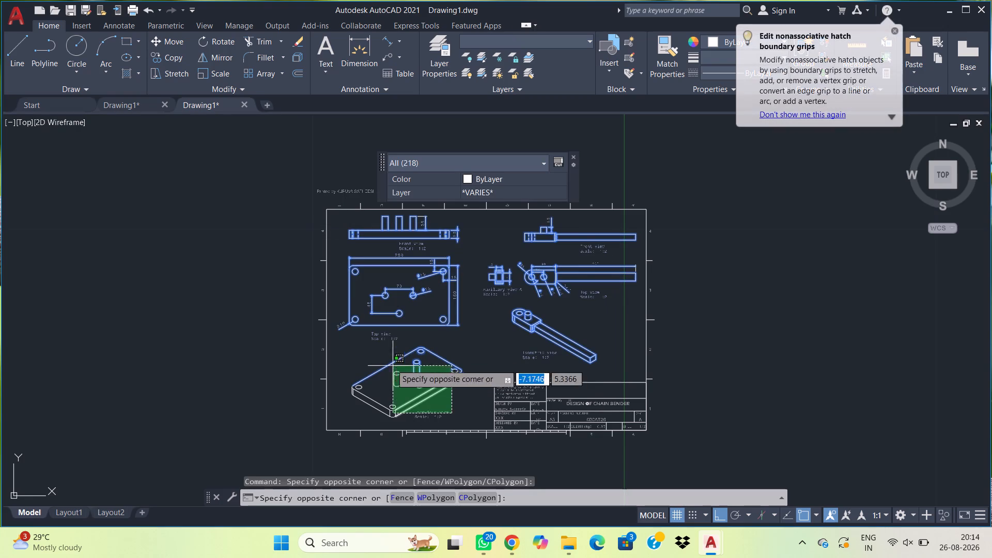
left_click(362, 326)
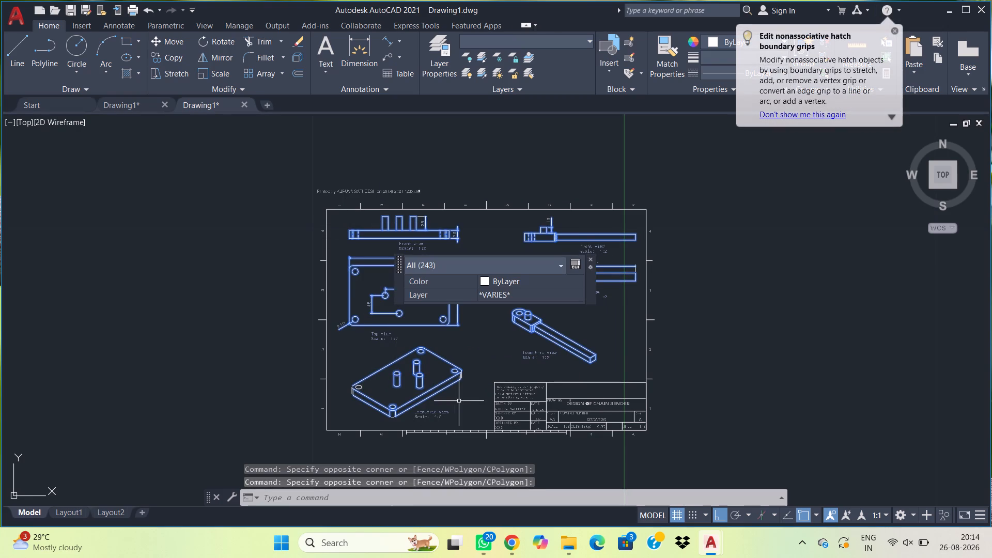
left_click_drag(464, 397, 462, 392)
left_click(425, 313)
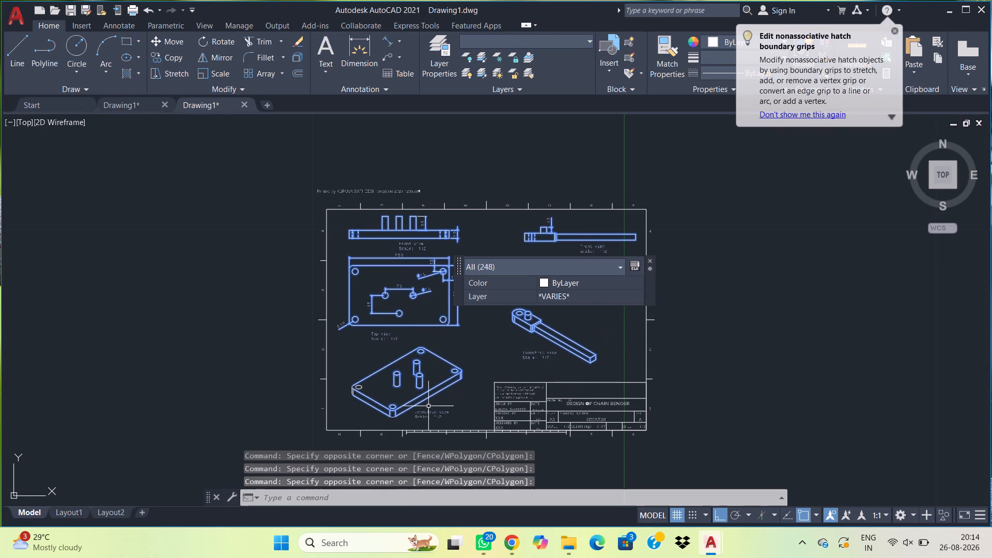
left_click_drag(428, 406, 423, 407)
left_click(328, 380)
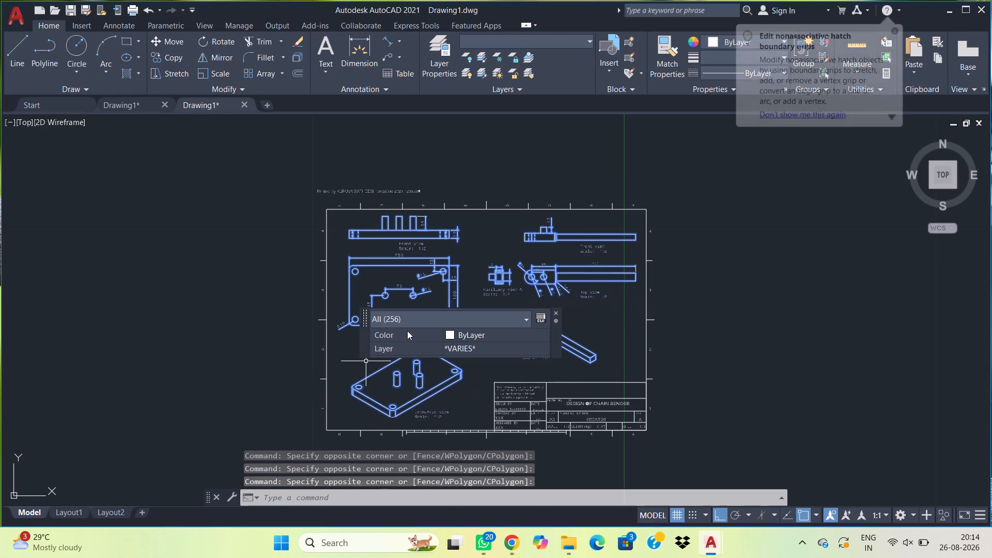
left_click(554, 310)
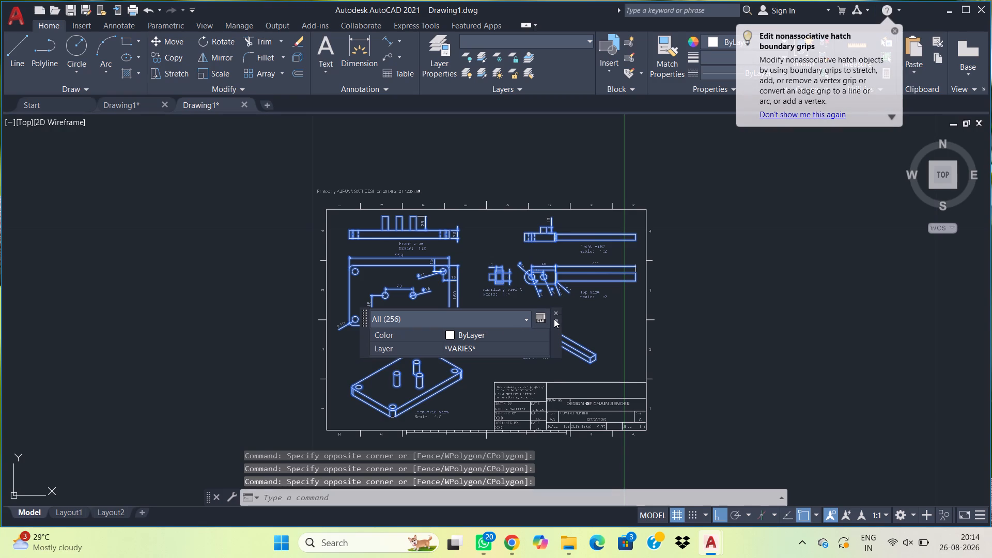
left_click(556, 313)
key("Delete")
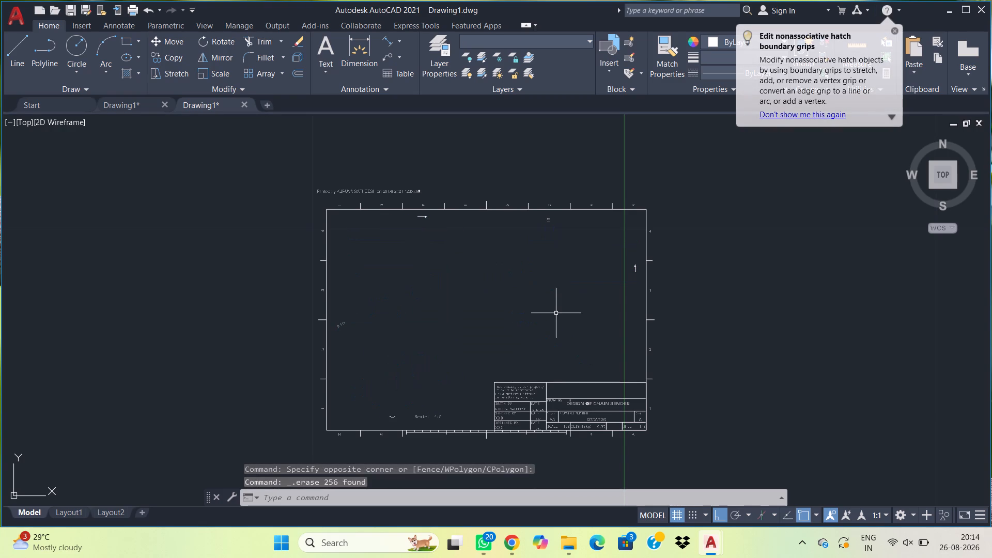
Erase the leftover text and dimension fragments inside the frame, leaving only the border and title block.
left_click(468, 422)
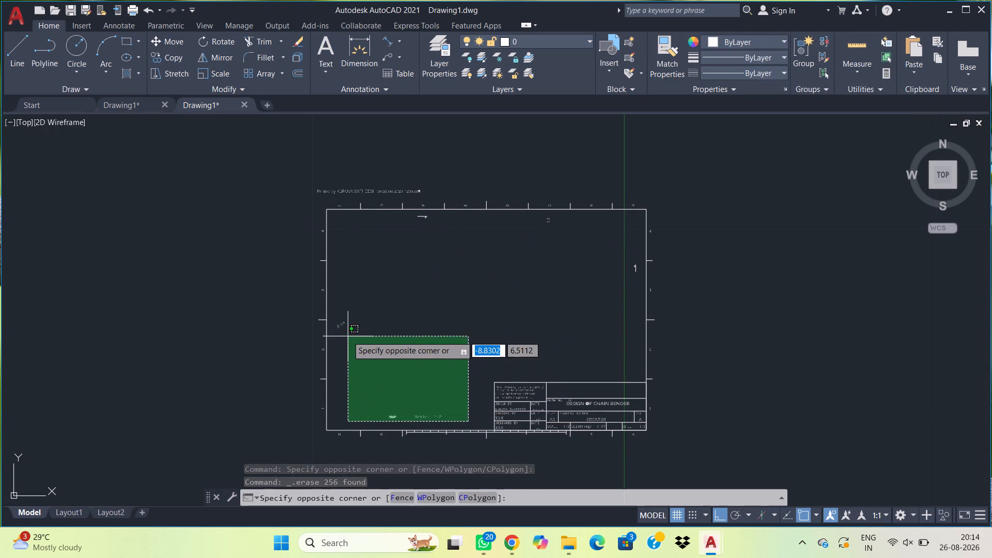
left_click(337, 314)
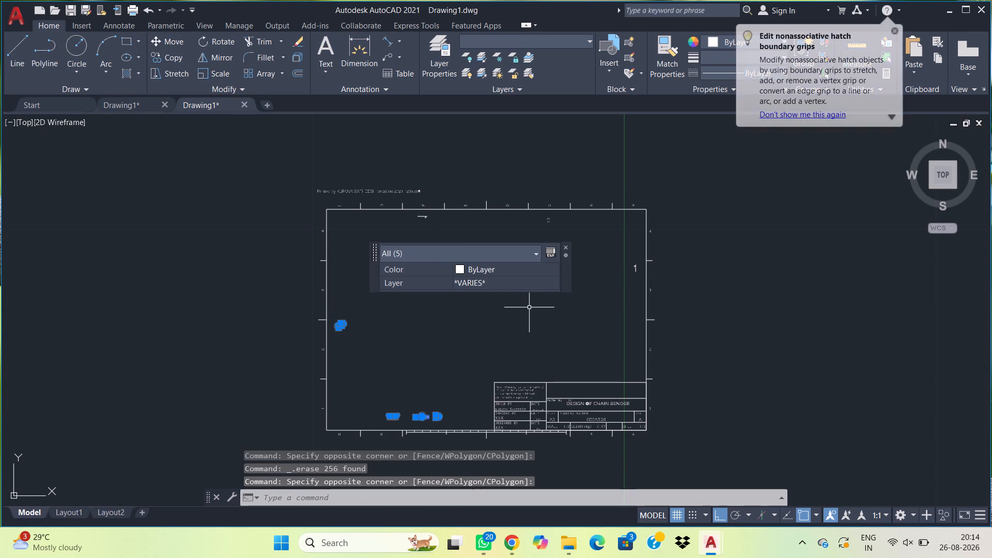
key("Delete")
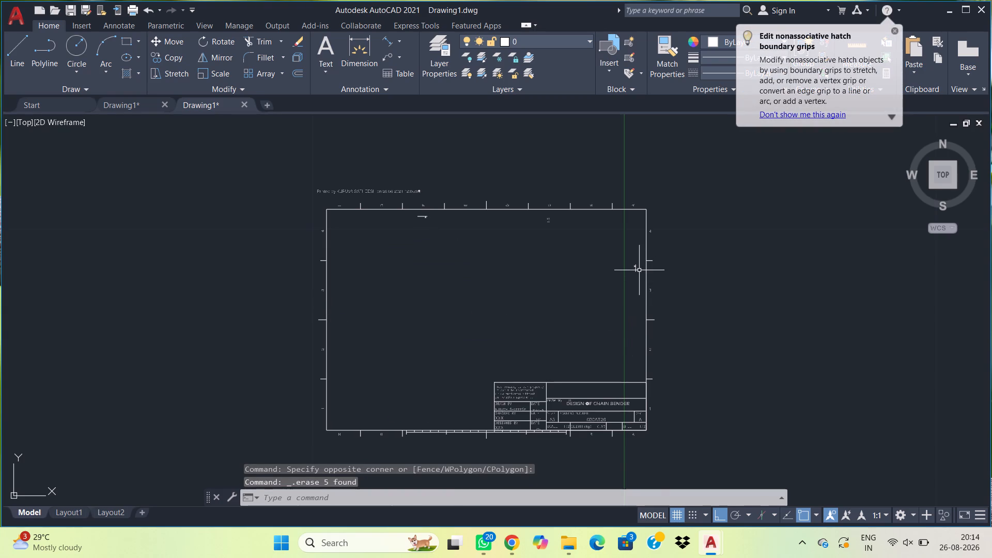
left_click(639, 270)
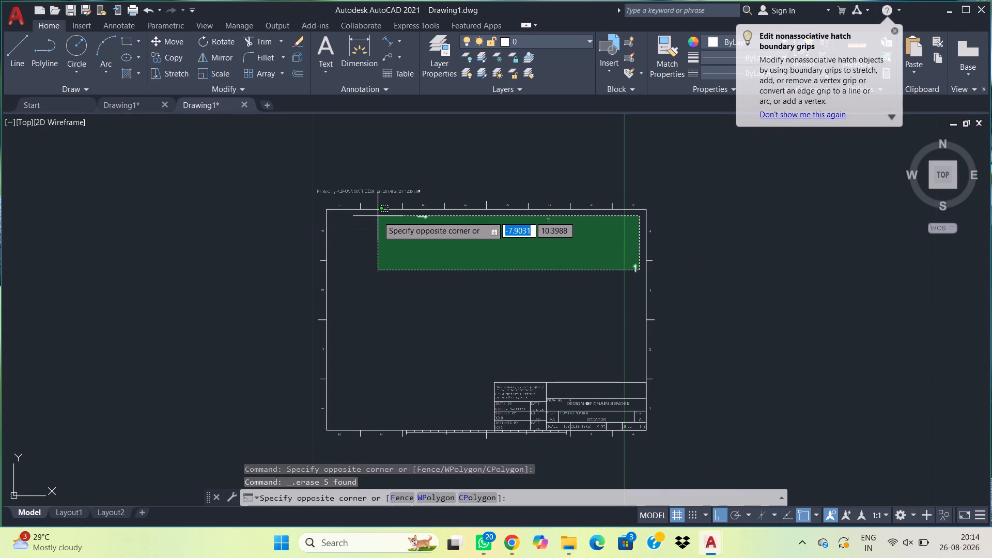
left_click(377, 214)
key("Delete")
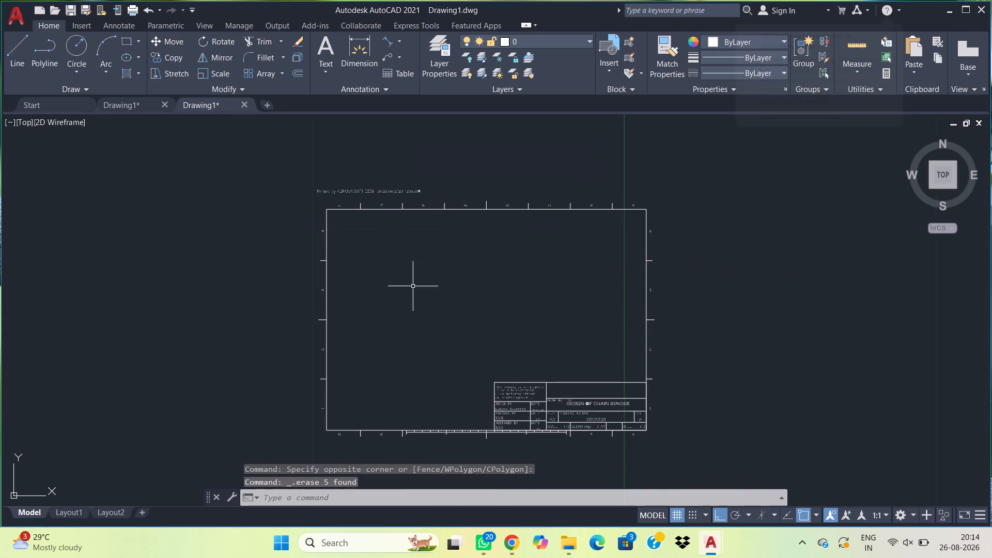
Examine the cleared sheet's border and title block.
scroll(570, 292, "up", 1)
middle_click_drag(605, 333, 601, 327)
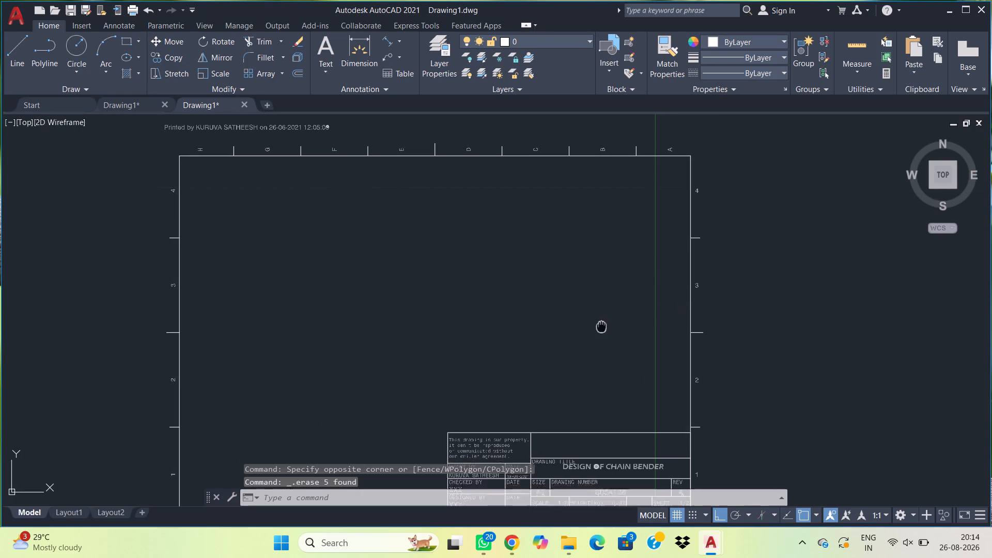
middle_click_drag(601, 327, 575, 227)
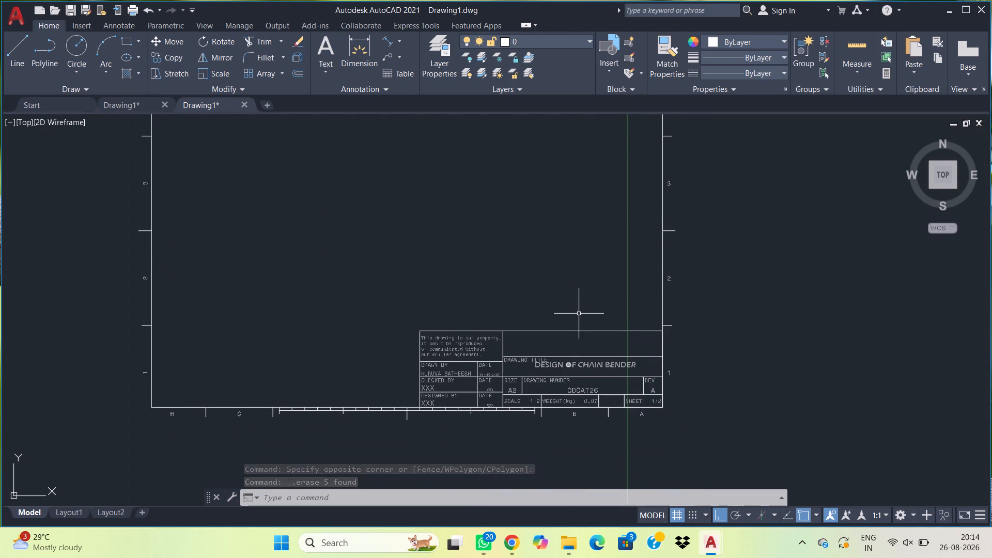
scroll(578, 314, "down", 1)
scroll(576, 313, "up", 1)
scroll(571, 303, "down", 1)
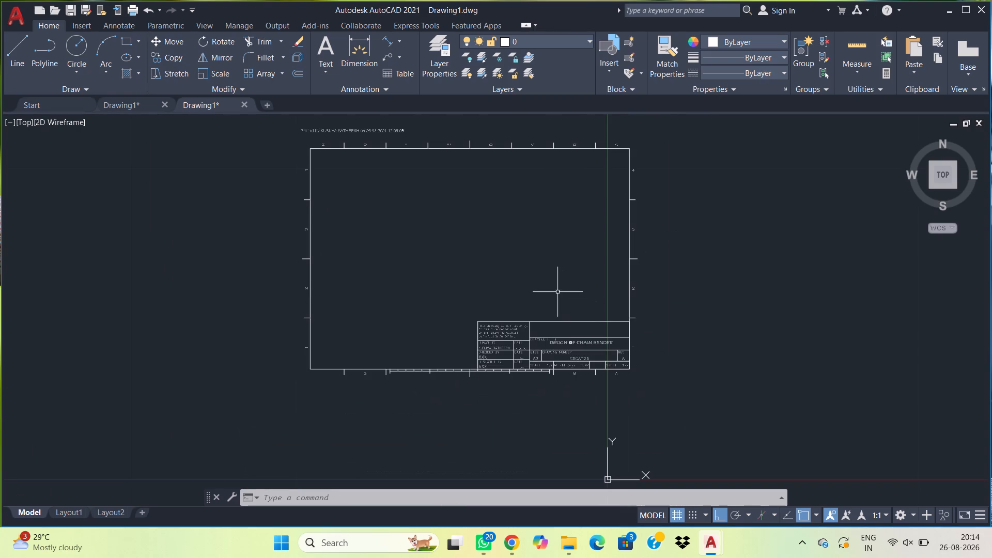
type("u")
key("space")
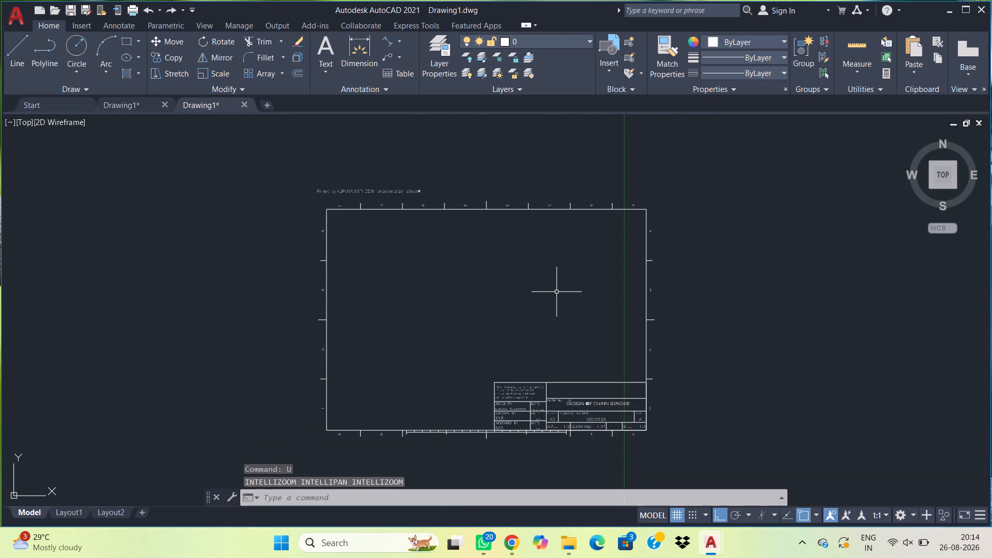
Check the drawing units settings and accept them without changes.
type("un")
key("space")
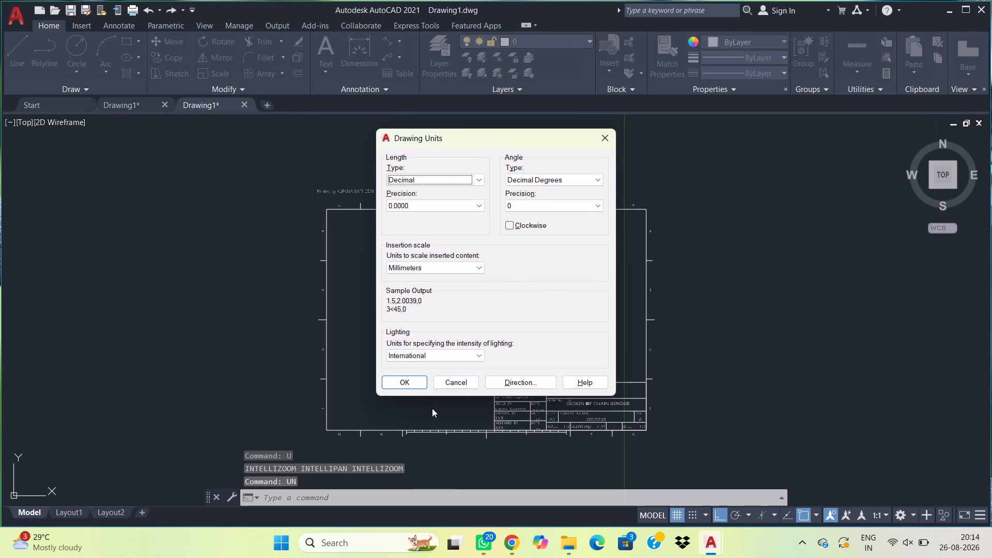
left_click(422, 380)
Modify the ISO-25 dimension style, setting its arrow size to 5.
type("d")
key("space")
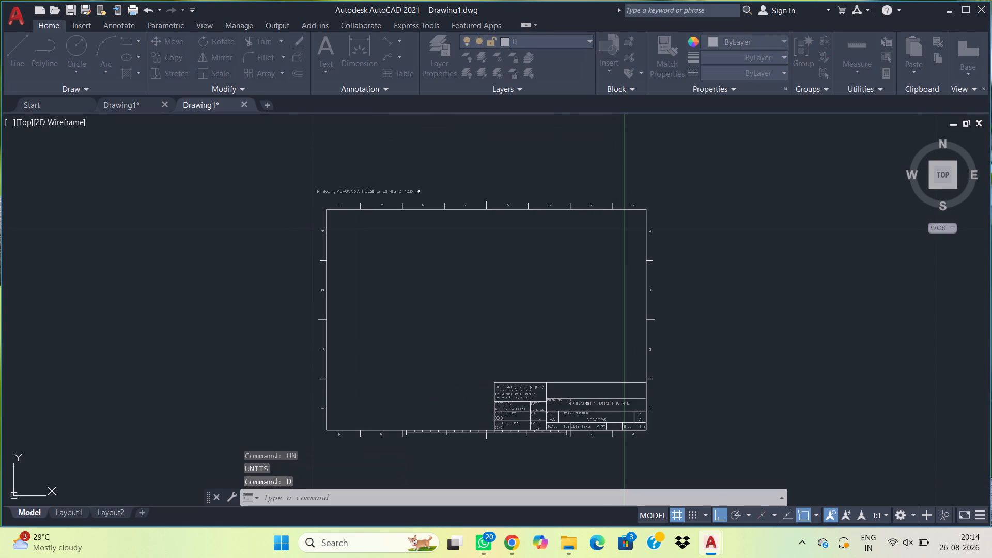
left_click(646, 235)
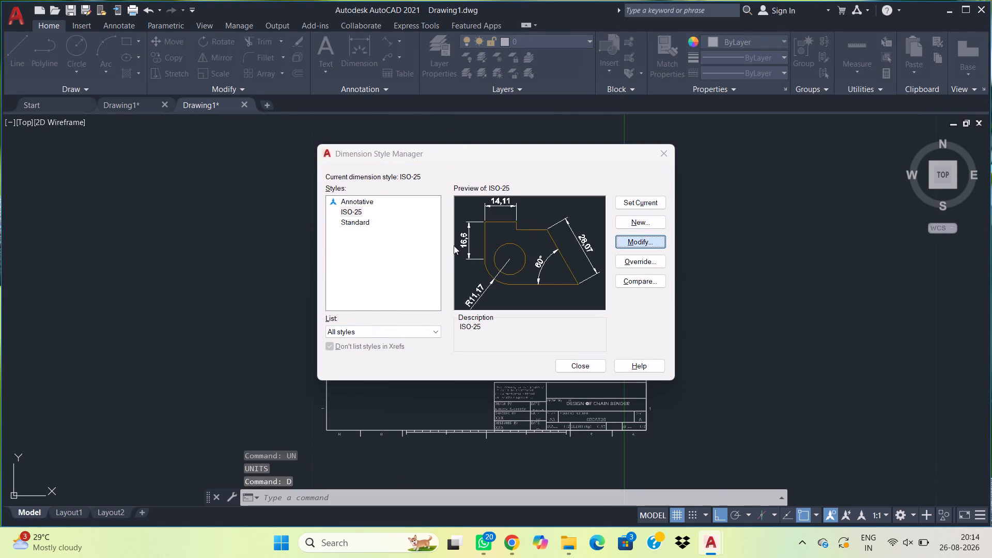
left_click(383, 128)
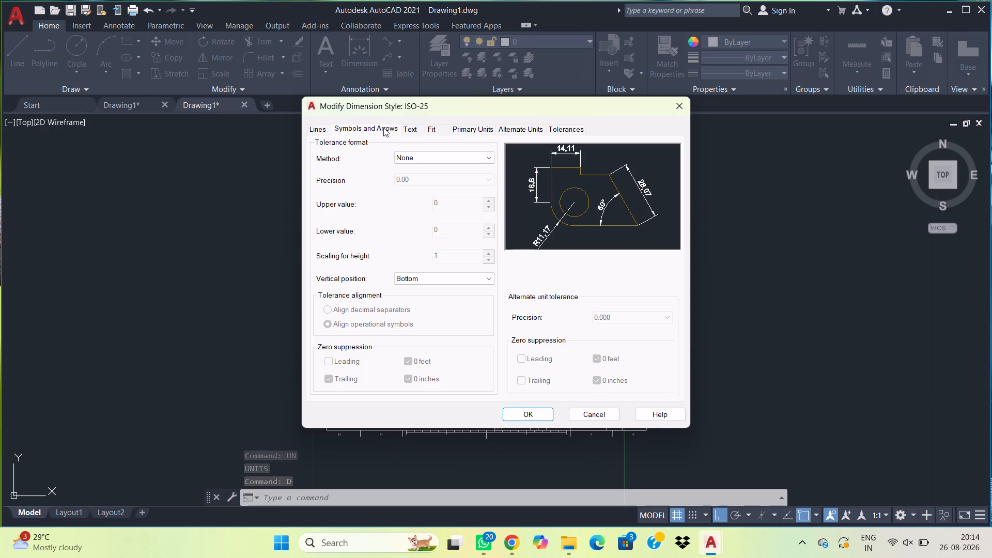
double_click(343, 251)
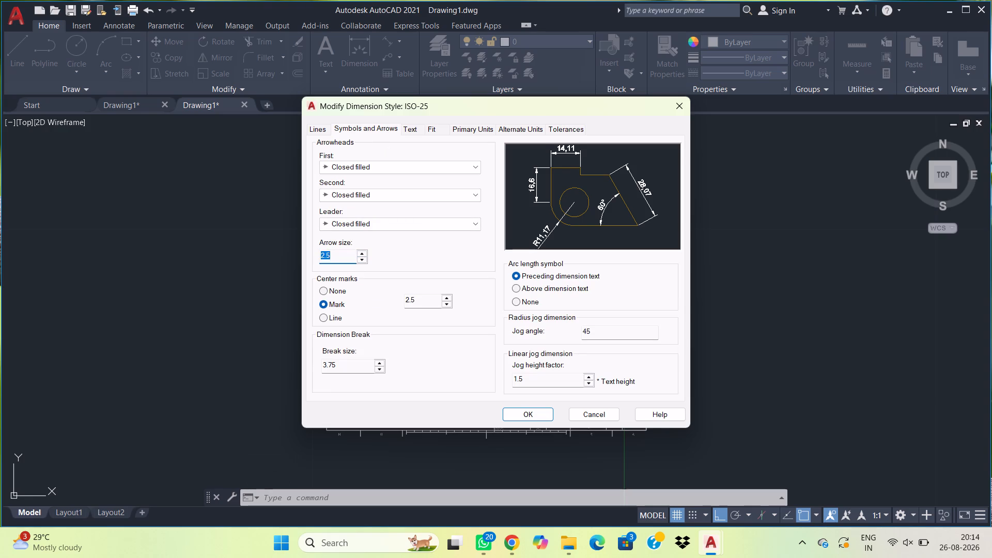
key("5")
key("Return")
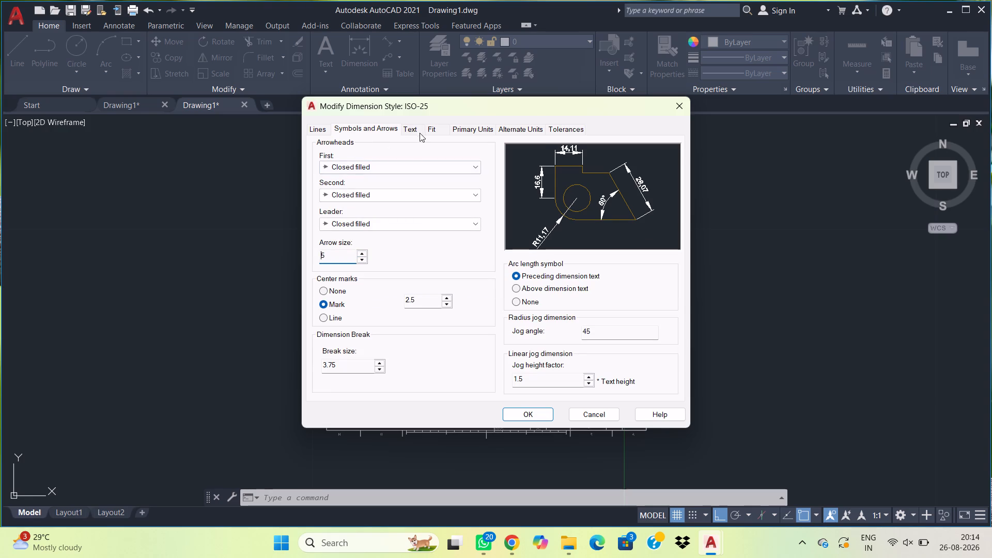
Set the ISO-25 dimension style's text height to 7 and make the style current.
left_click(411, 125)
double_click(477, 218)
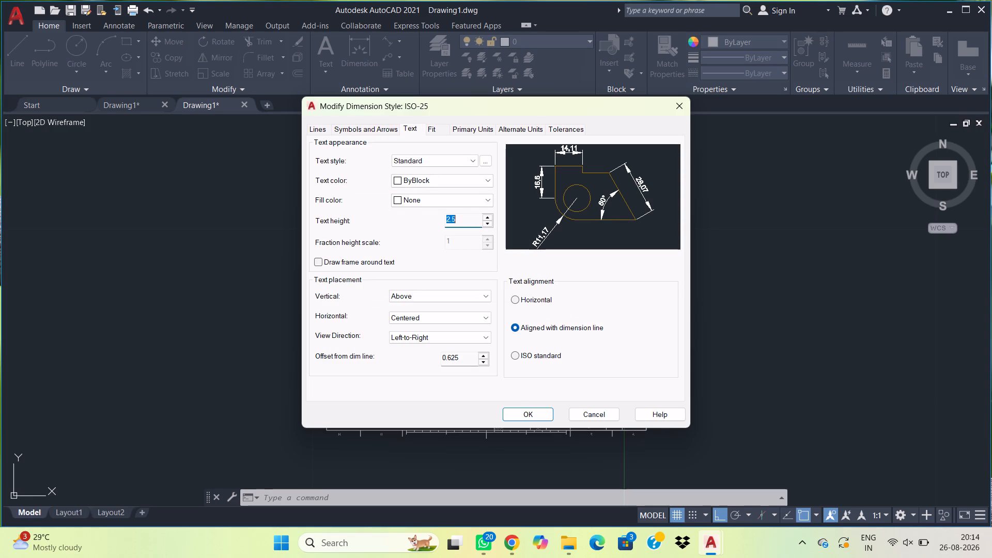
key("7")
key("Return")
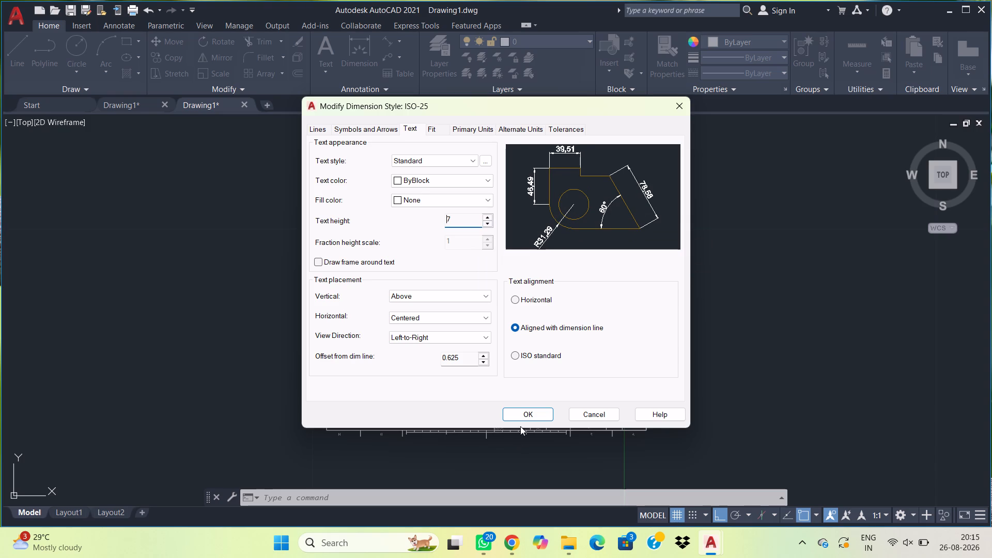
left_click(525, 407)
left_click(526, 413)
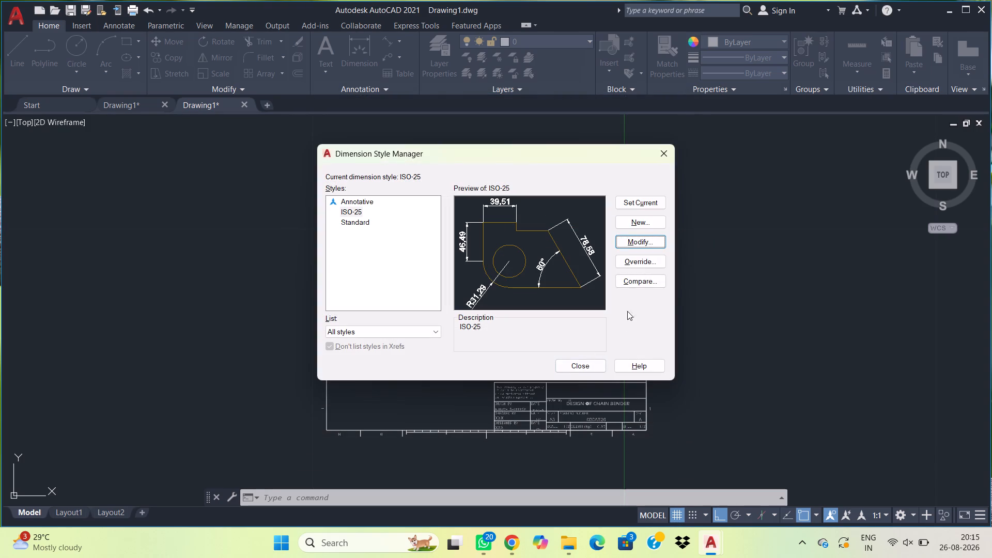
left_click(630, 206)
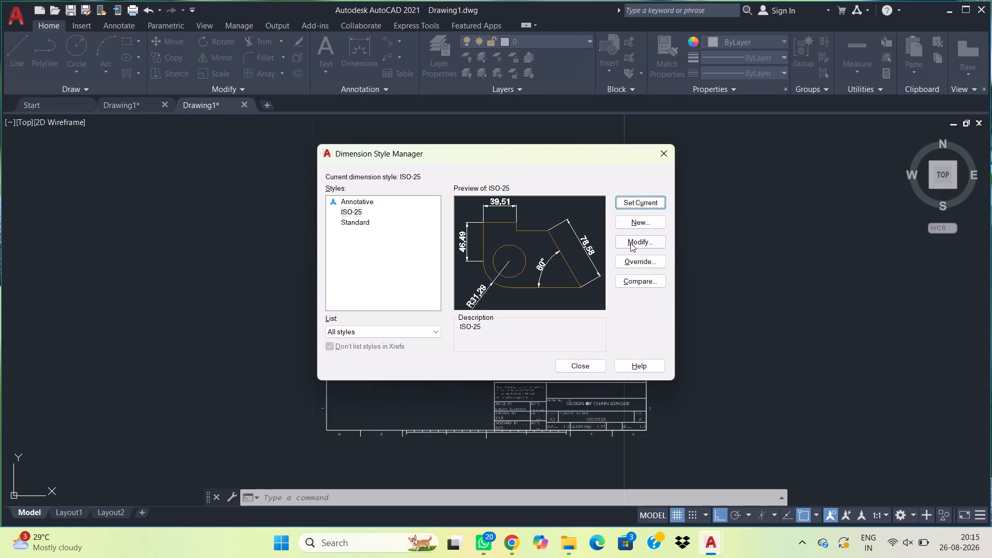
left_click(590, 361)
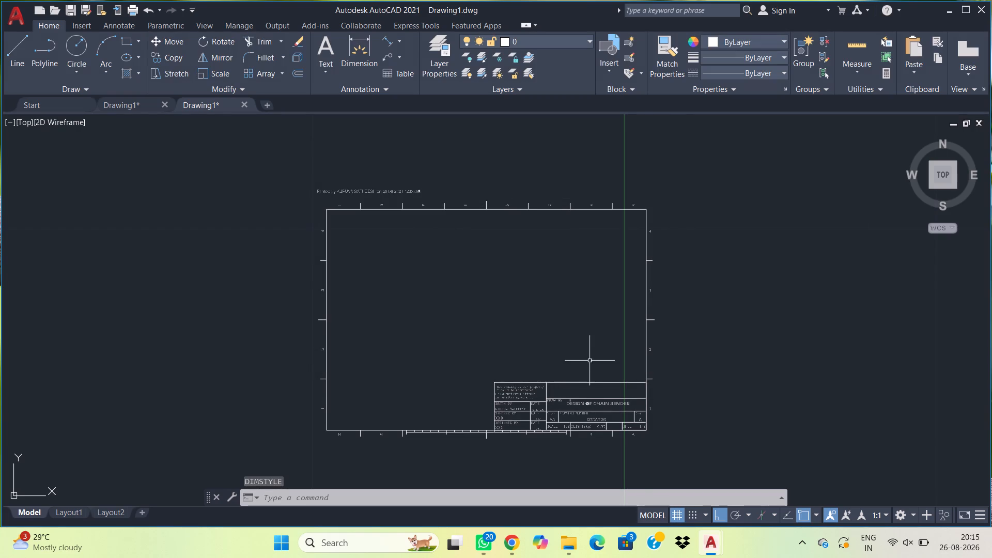
Modify the ISO-25 dimension style, setting its text height to 10, and make the style current.
scroll(593, 389, "up", 1)
scroll(593, 392, "down", 1)
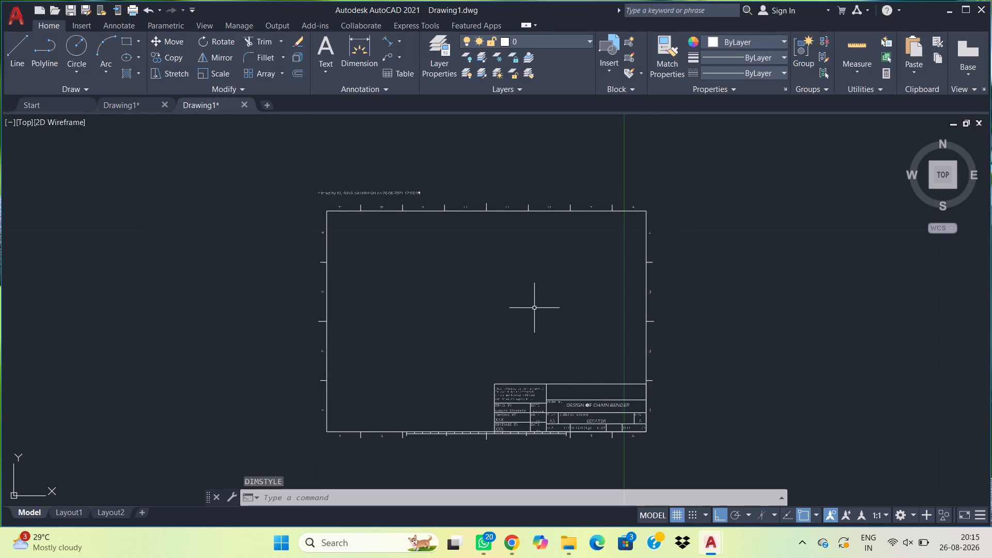
type("d")
key("space")
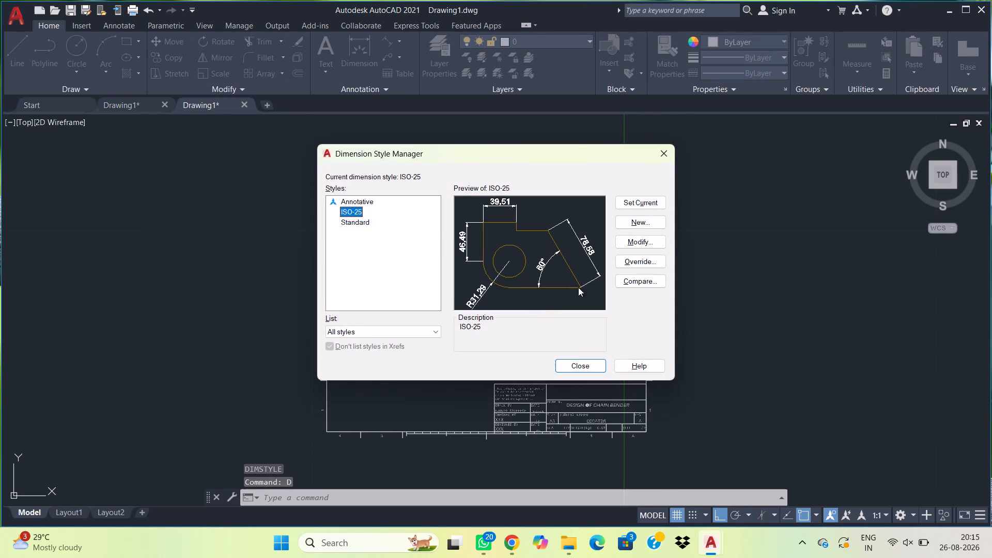
left_click(625, 247)
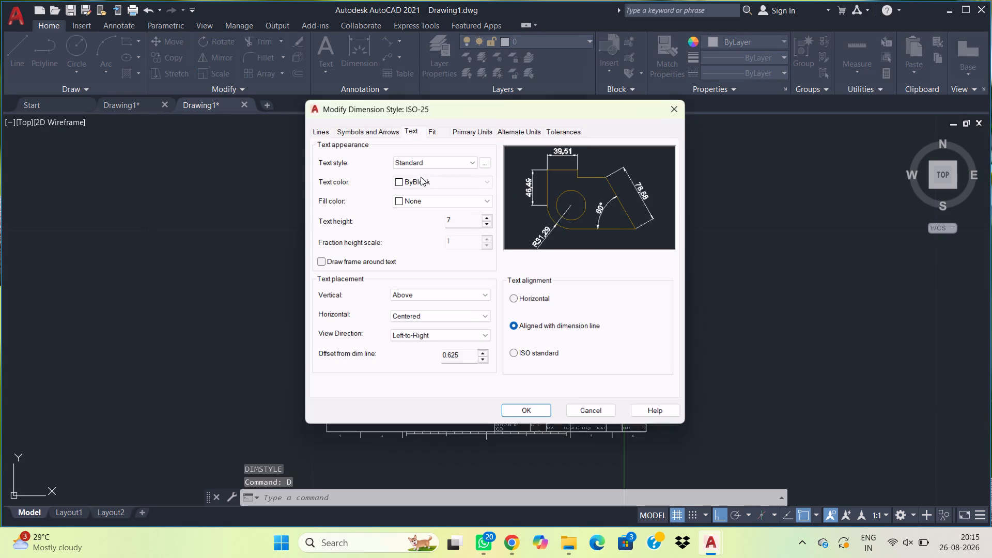
left_click(419, 127)
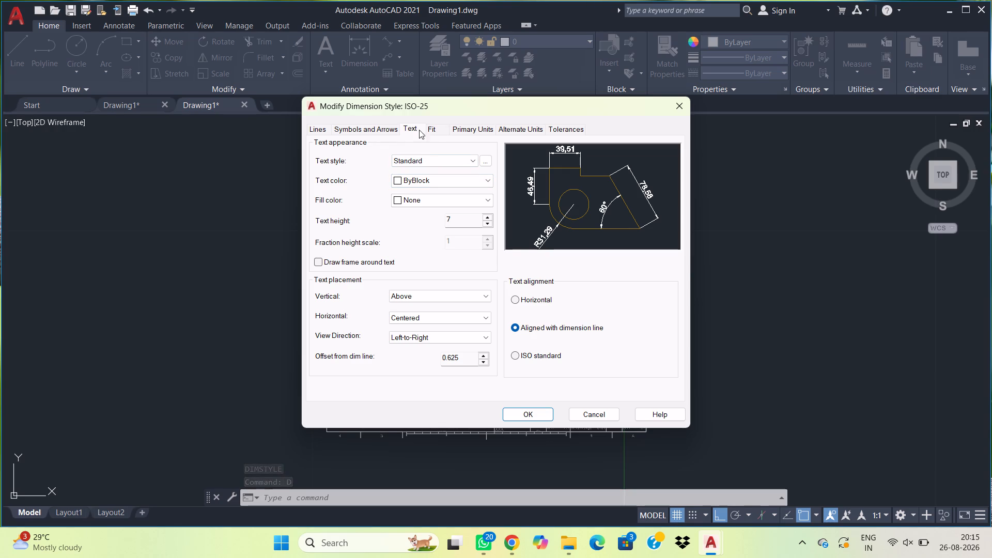
left_click(412, 126)
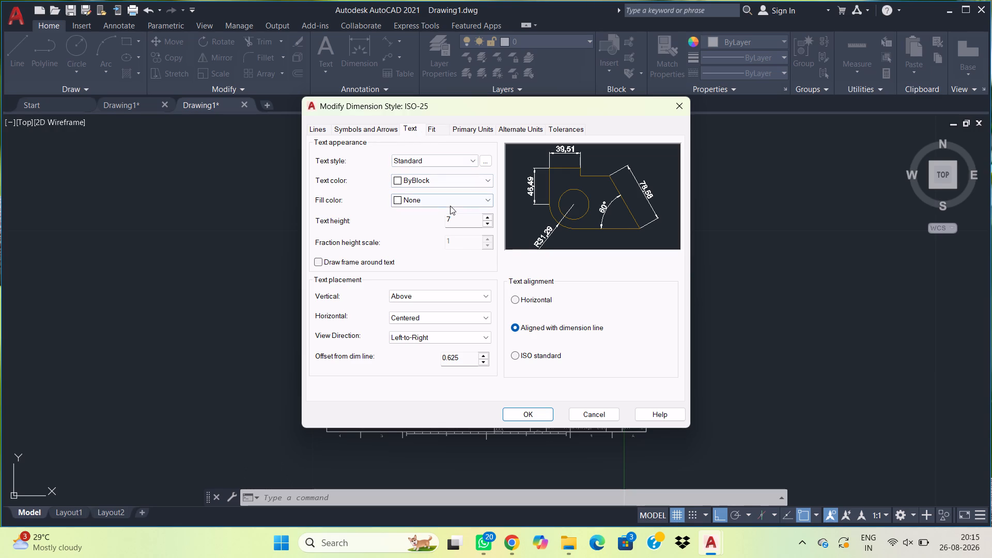
double_click(459, 213)
left_click(462, 228)
double_click(462, 226)
type("10")
key("Return")
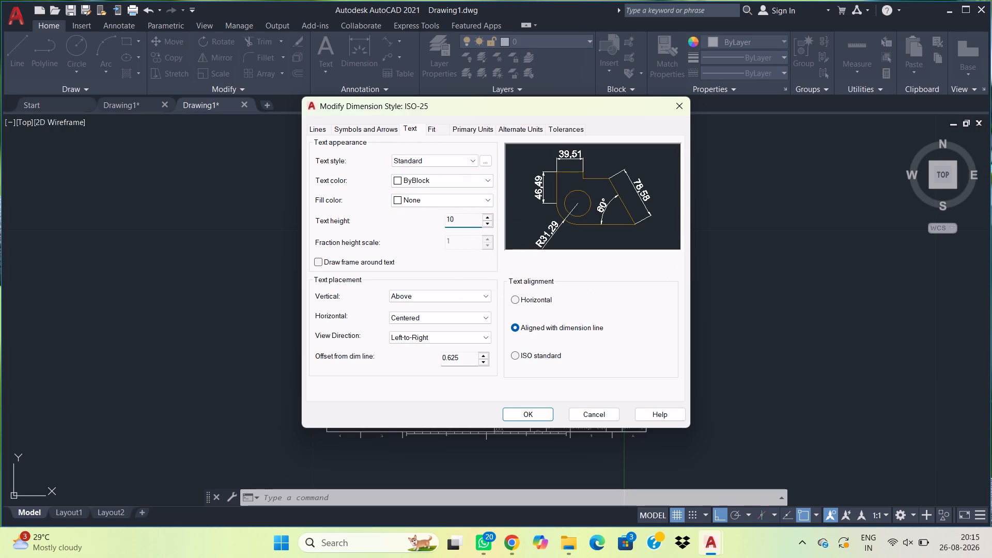
left_click(523, 410)
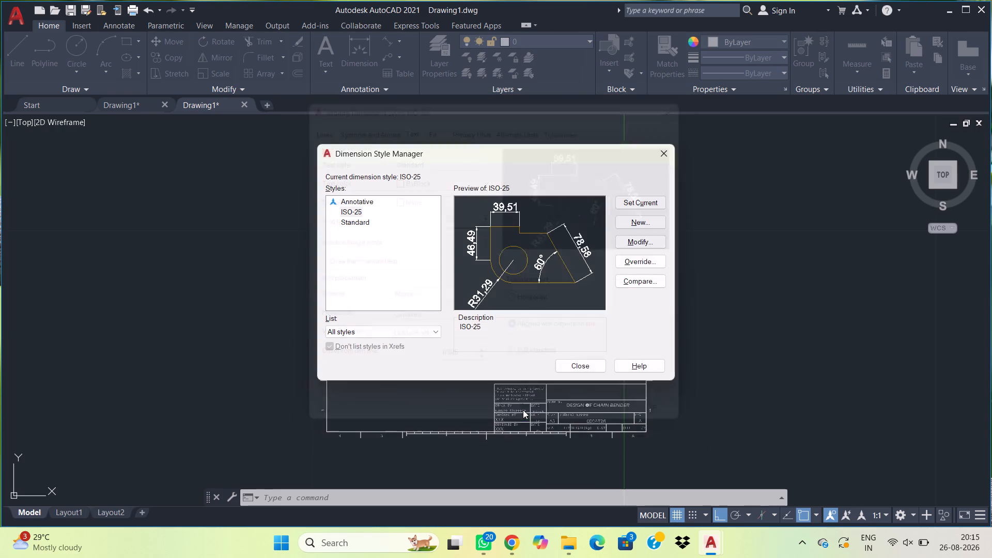
left_click(641, 202)
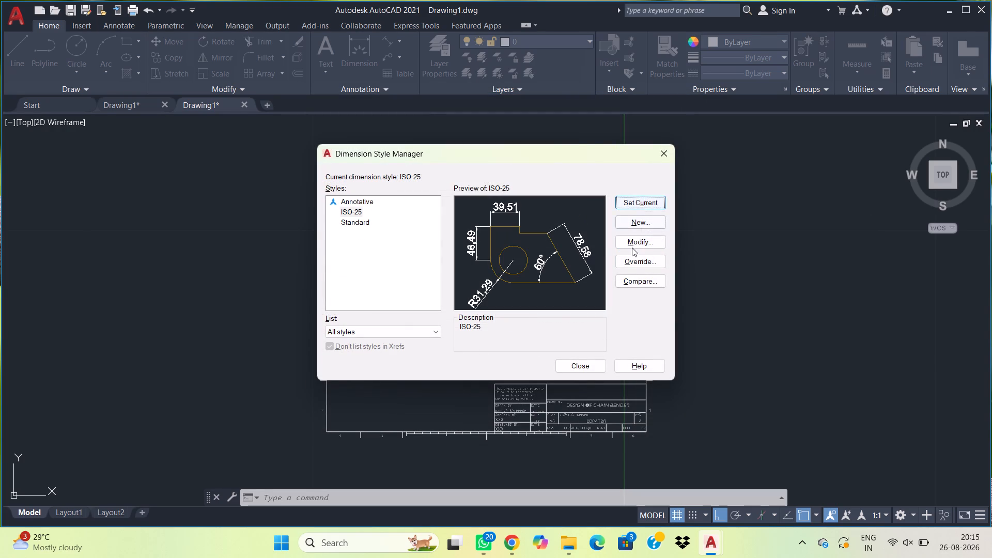
left_click(592, 364)
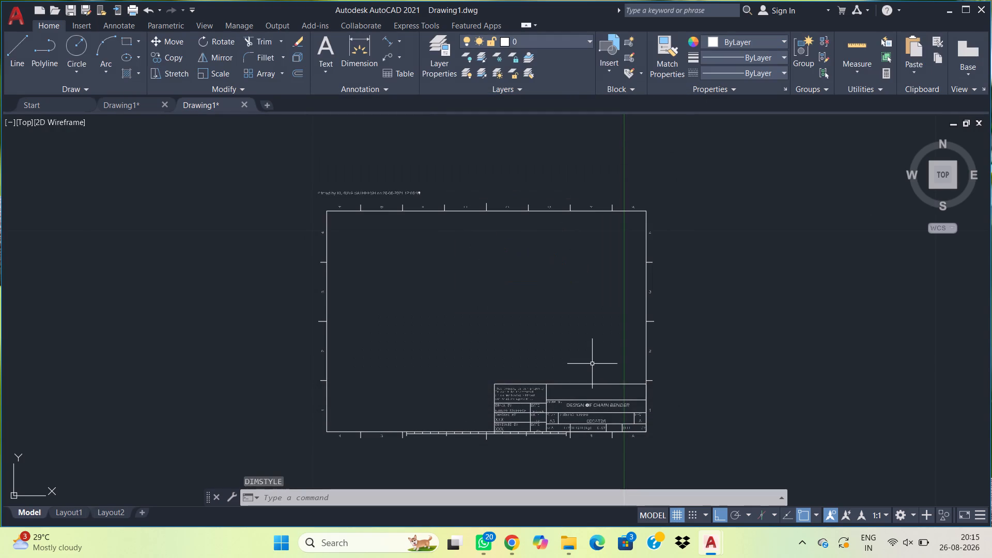
Erase the "Printed by" stamp line above the top edge of the sheet border.
scroll(453, 237, "up", 2)
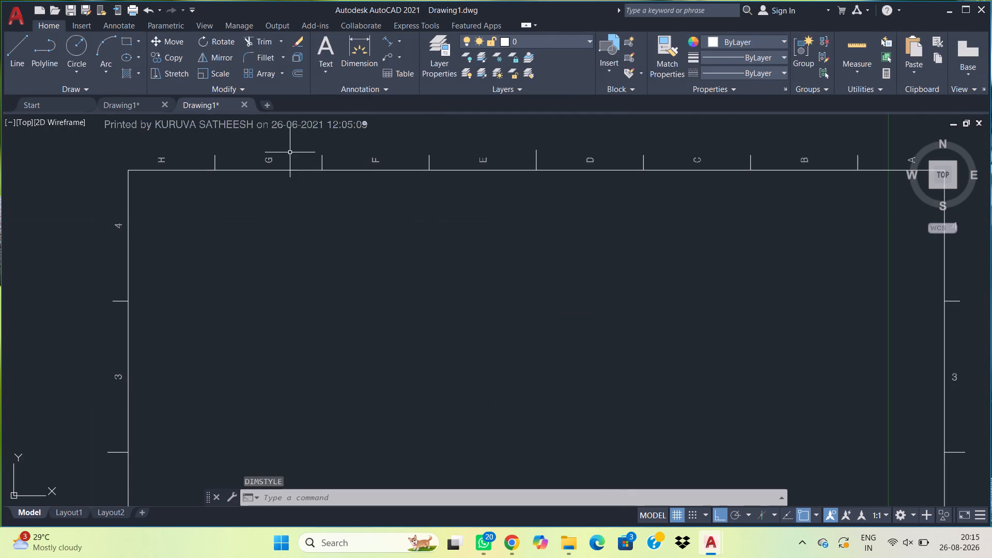
middle_click_drag(292, 161, 321, 225)
left_click(421, 200)
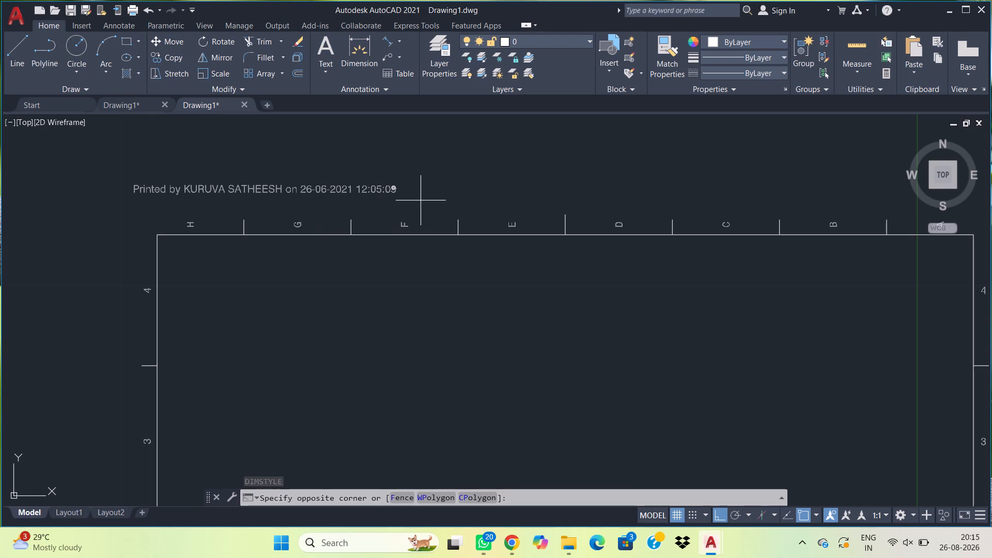
left_click(133, 158)
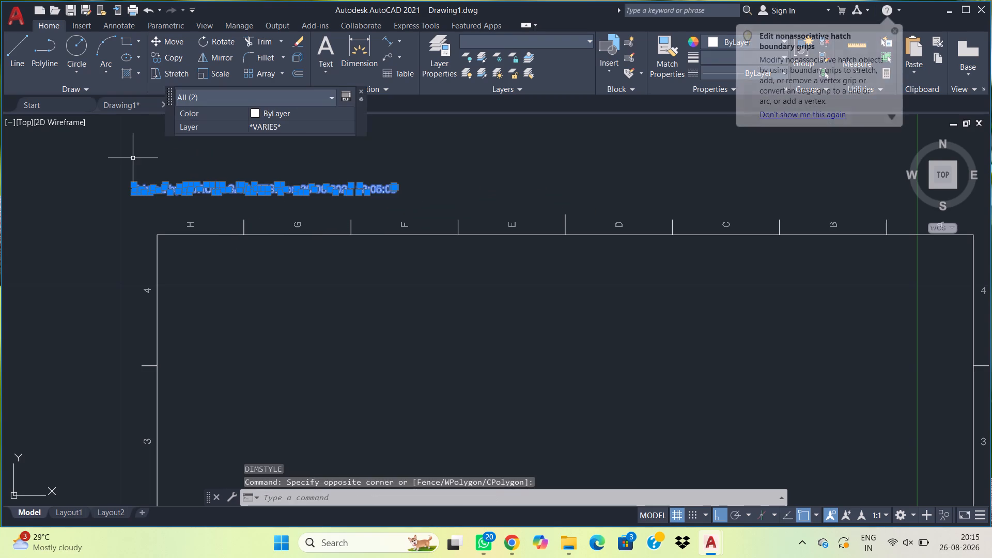
key("Delete")
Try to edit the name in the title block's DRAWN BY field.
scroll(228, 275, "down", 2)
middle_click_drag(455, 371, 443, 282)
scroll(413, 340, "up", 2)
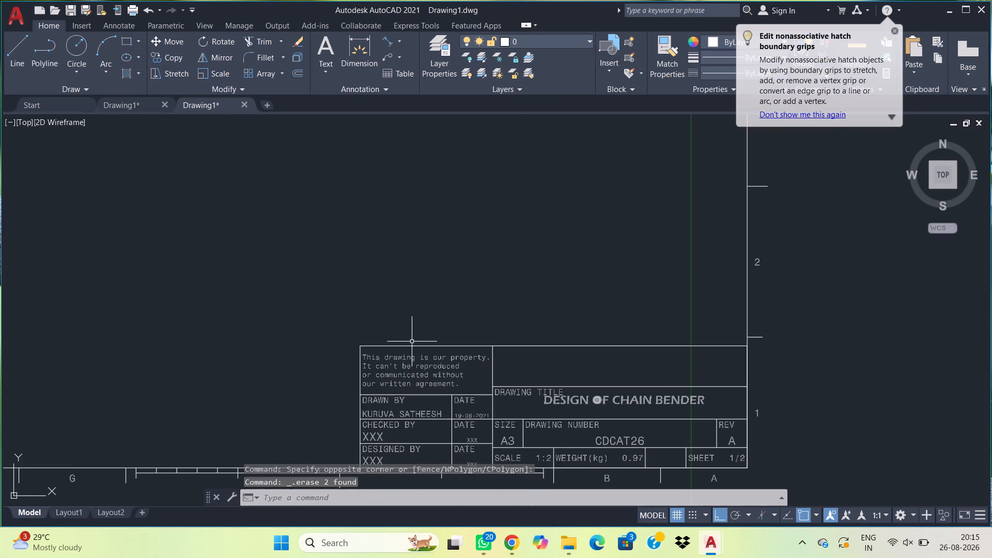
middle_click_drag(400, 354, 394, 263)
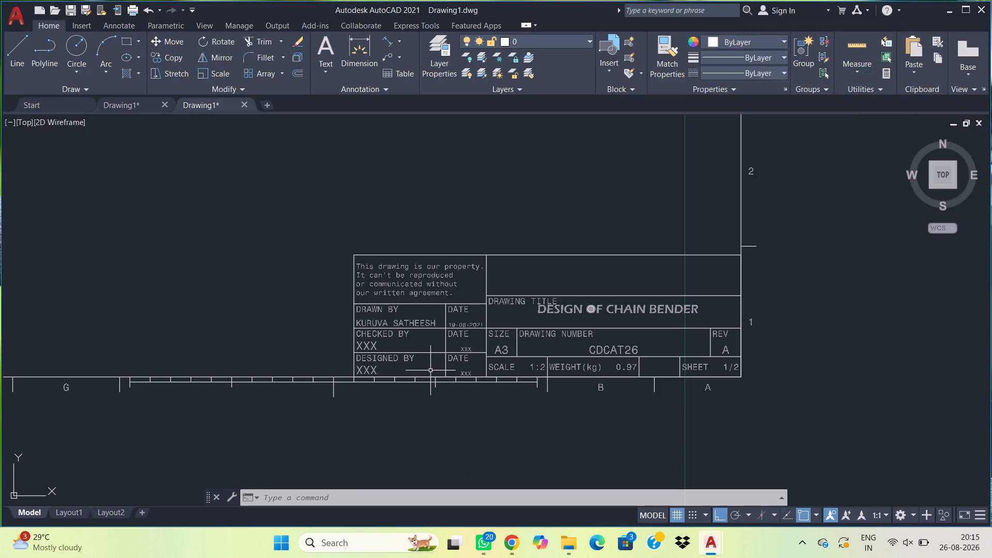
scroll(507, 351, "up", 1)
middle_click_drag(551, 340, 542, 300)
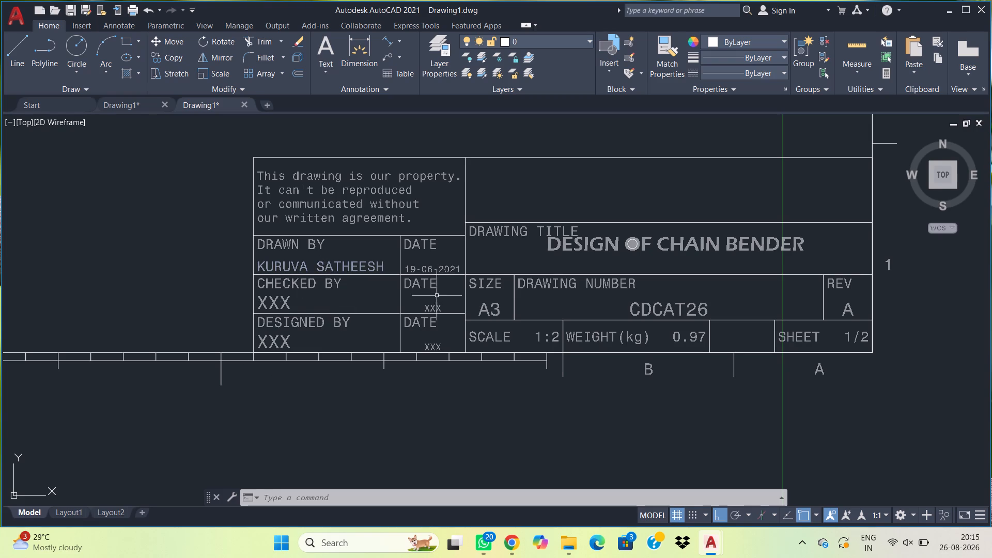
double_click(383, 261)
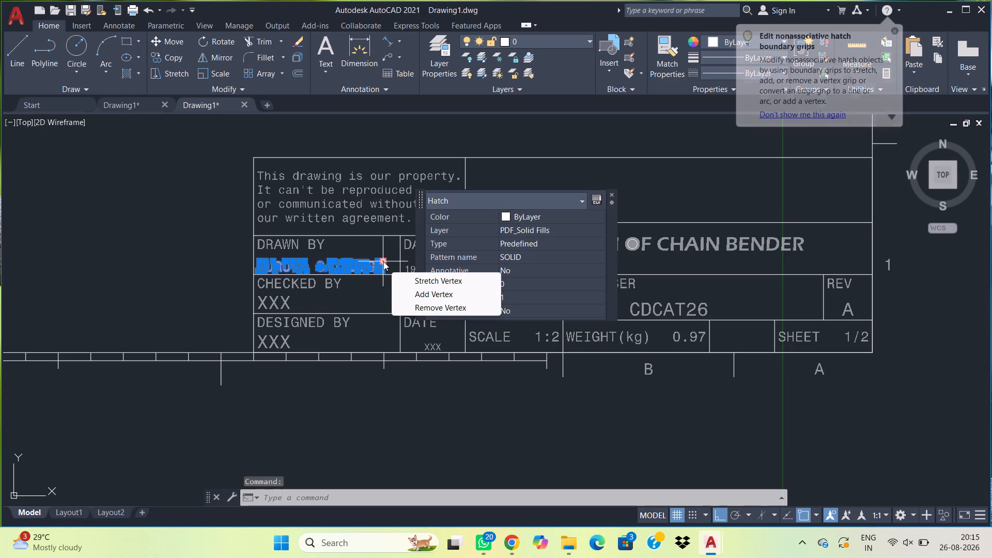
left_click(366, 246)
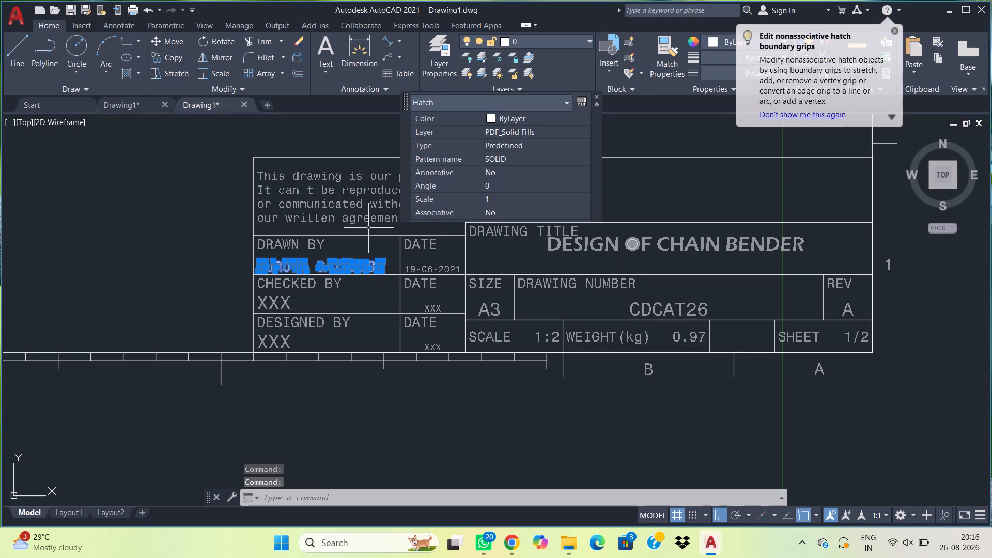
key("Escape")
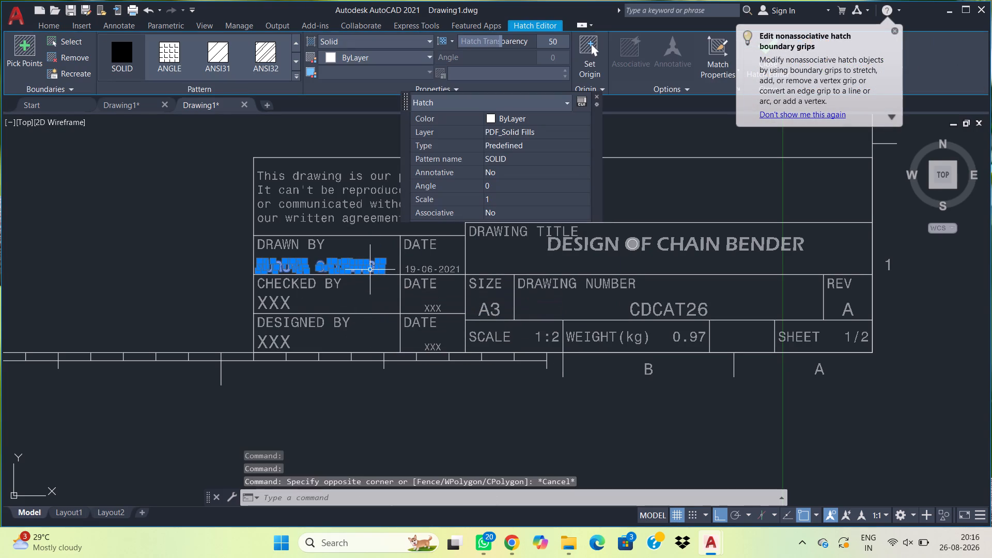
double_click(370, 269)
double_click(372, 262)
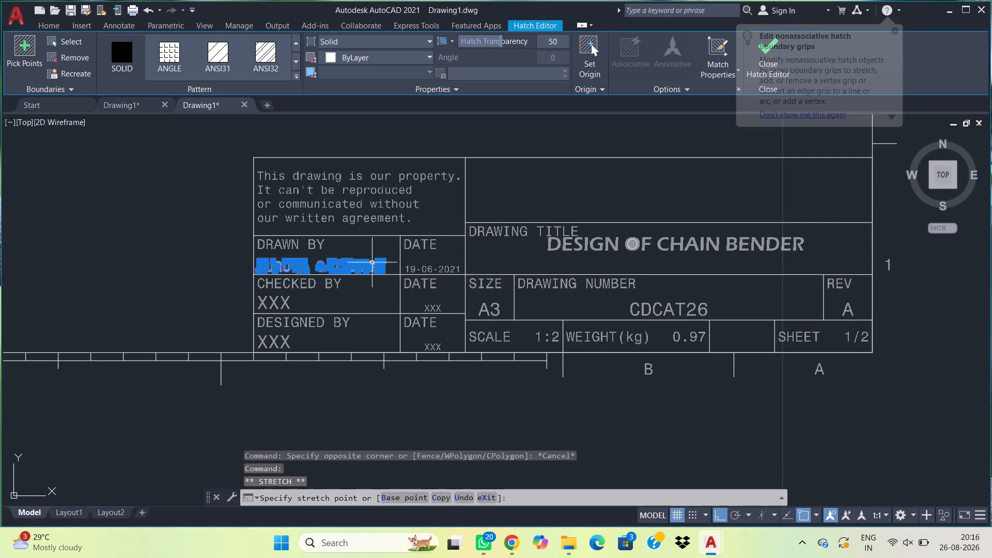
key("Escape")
Check how the border and title block appear in Layout1, and return to model space.
scroll(562, 182, "down", 1)
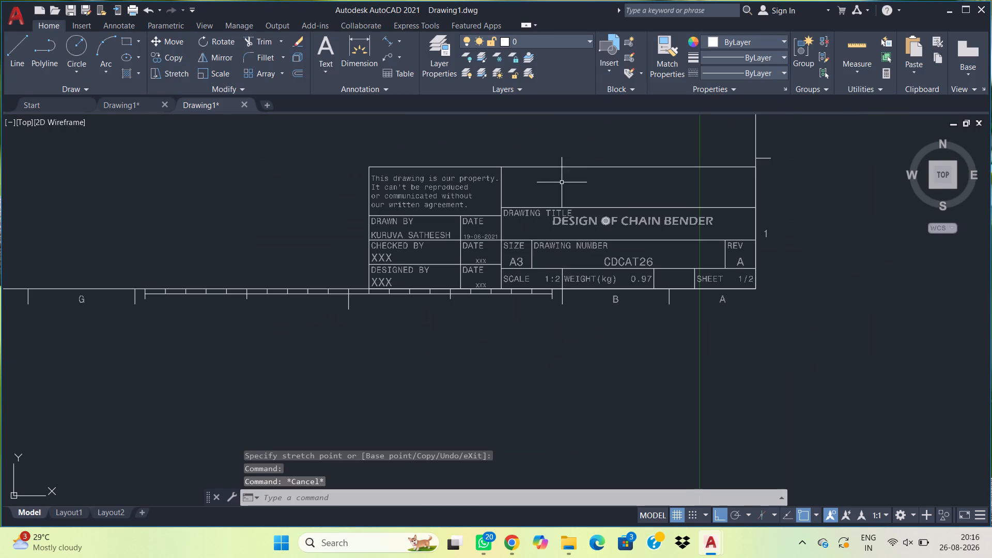
middle_click_drag(506, 177, 509, 288)
scroll(529, 285, "down", 1)
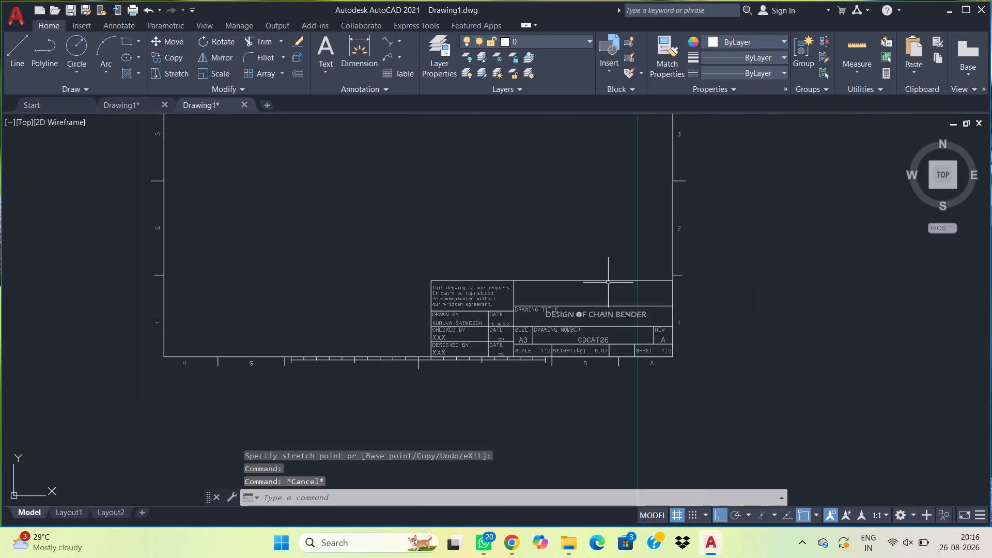
scroll(608, 283, "up", 1)
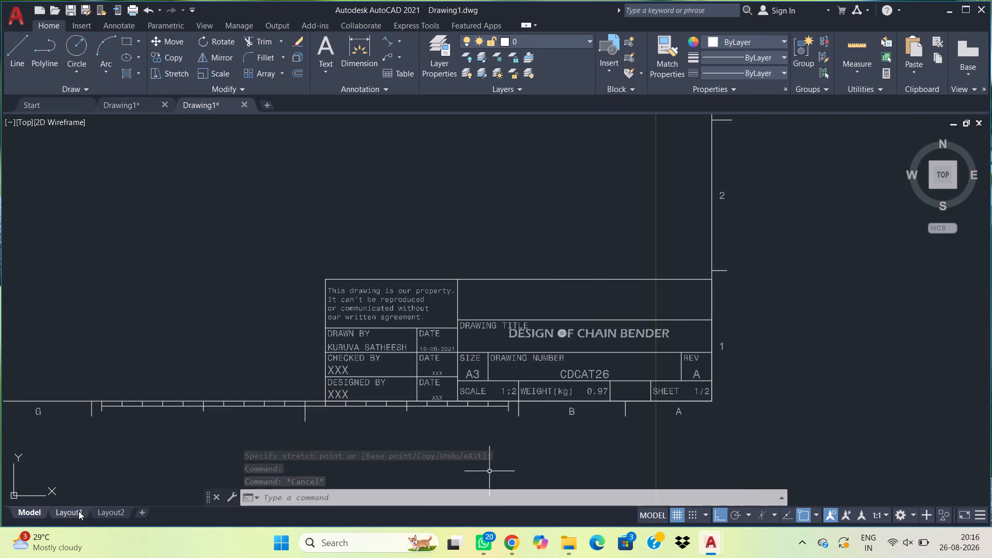
left_click(79, 511)
scroll(384, 273, "up", 1)
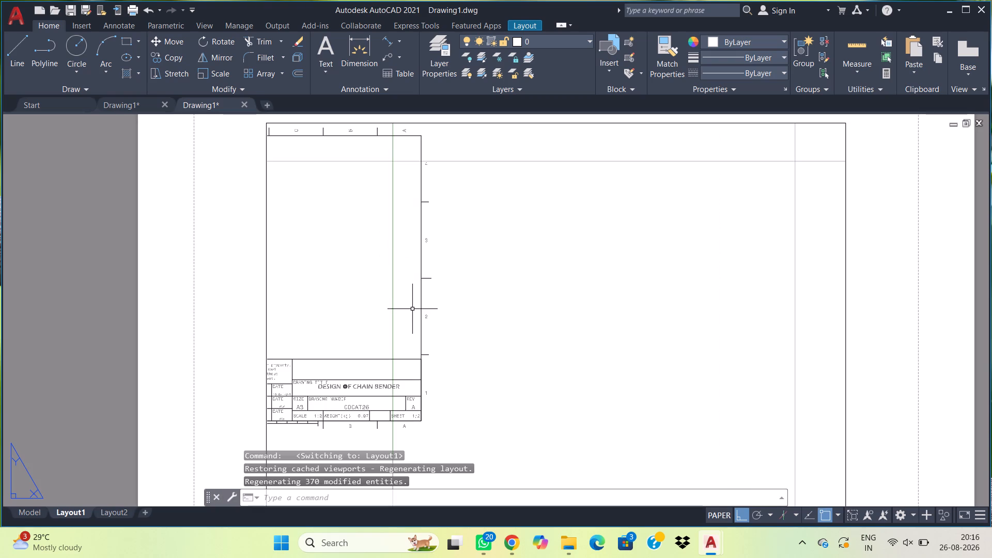
middle_click_drag(402, 291, 385, 247)
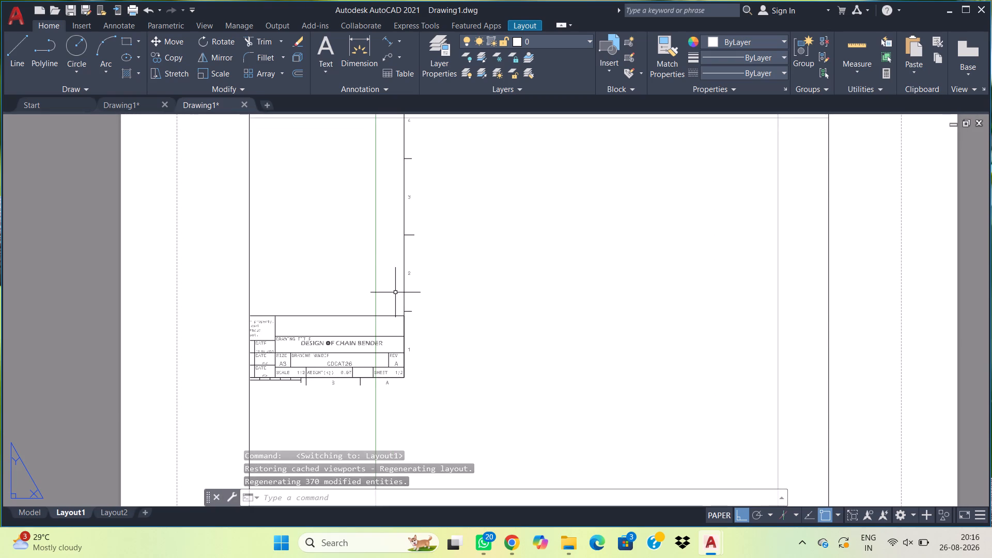
left_click(33, 507)
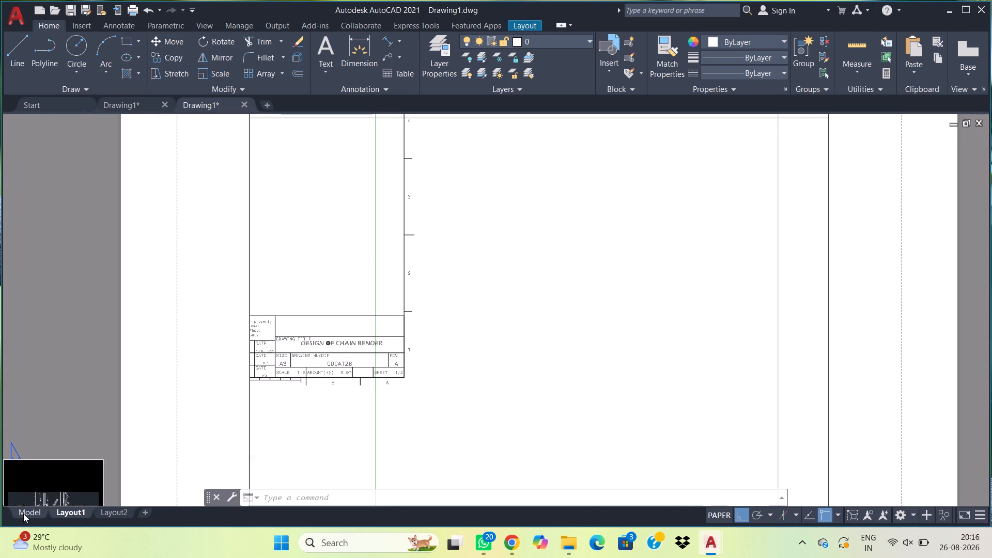
left_click(23, 514)
Move the entire border and title block horizontally in model space so it lies fully to the right of the Y axis.
scroll(330, 406, "down", 2)
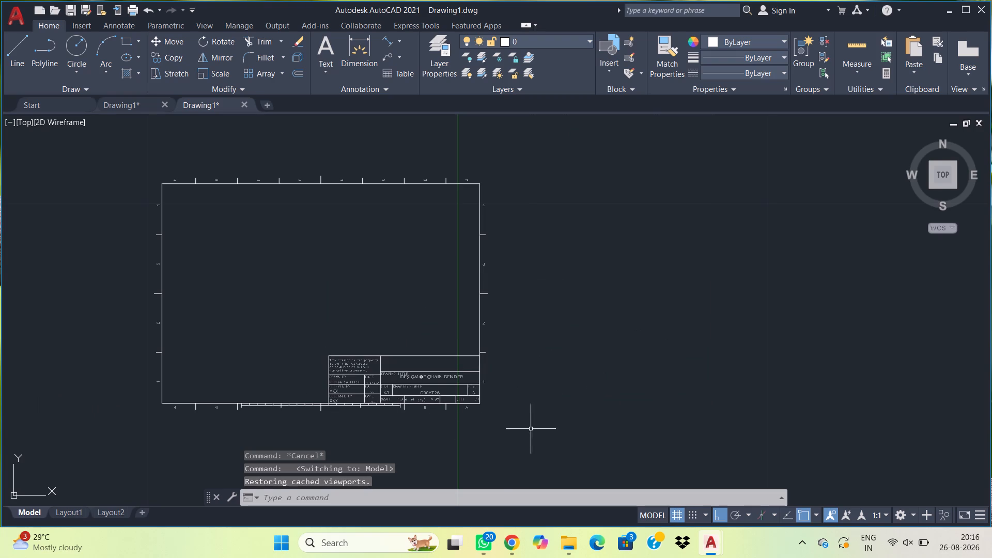
left_click_drag(540, 431, 531, 429)
left_click(88, 143)
type("m")
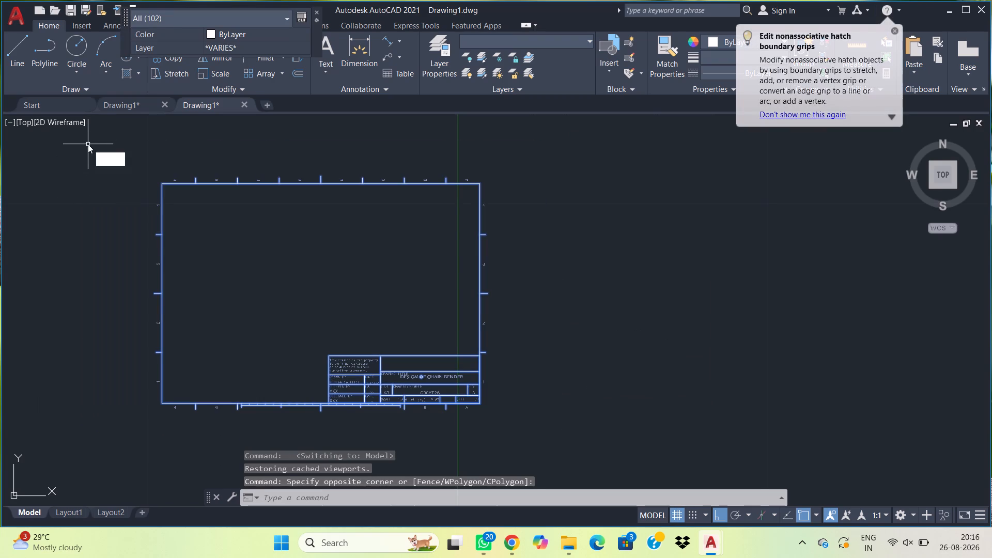
key("space")
left_click(177, 229)
left_click(541, 222)
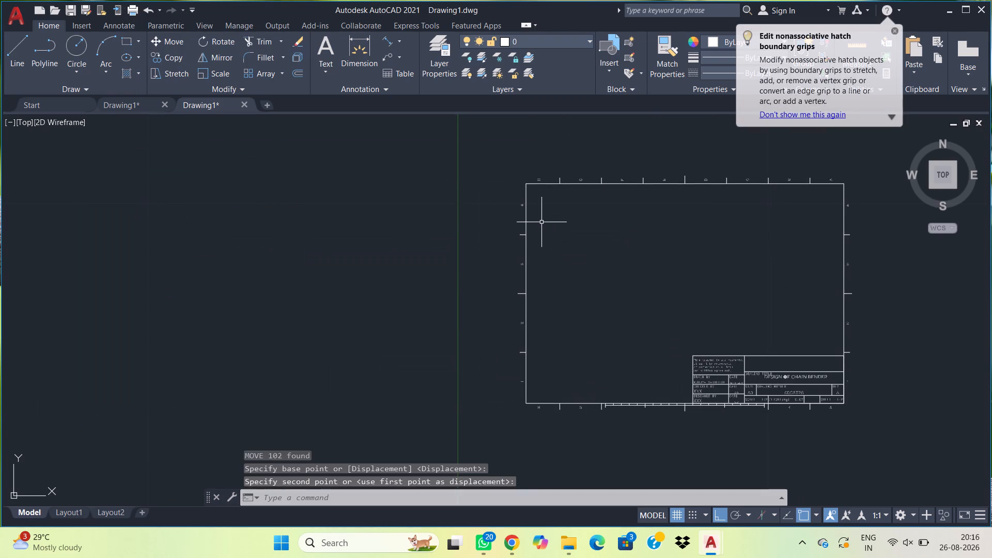
key("Escape")
Check how the moved border and title block appear in Layout1, and return to model space.
middle_click_drag(611, 299, 523, 233)
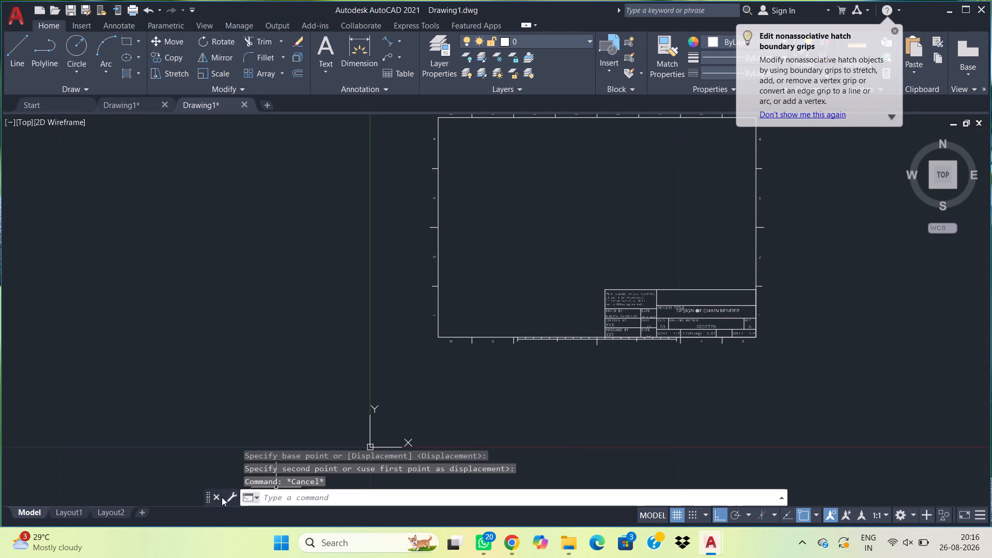
left_click(58, 513)
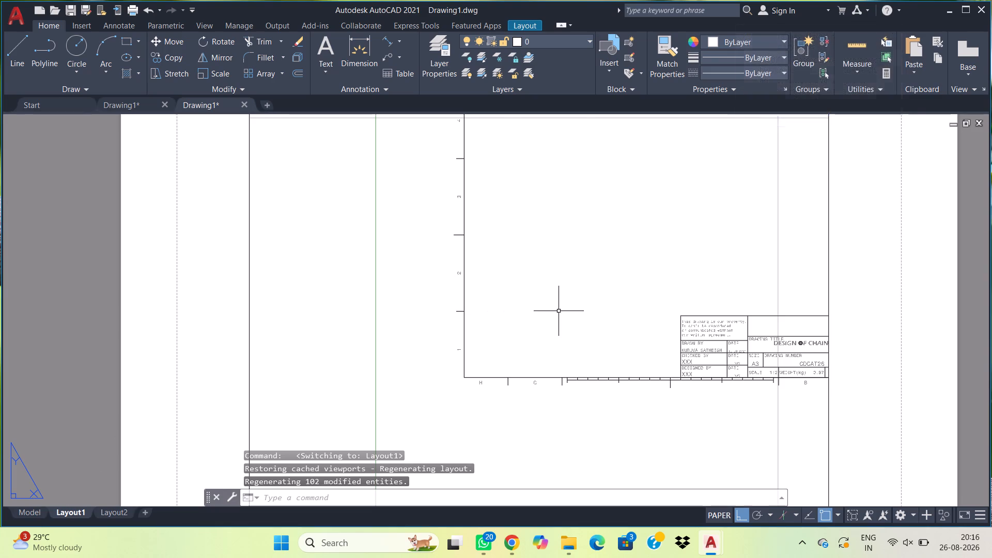
middle_click_drag(559, 309, 468, 338)
left_click(34, 515)
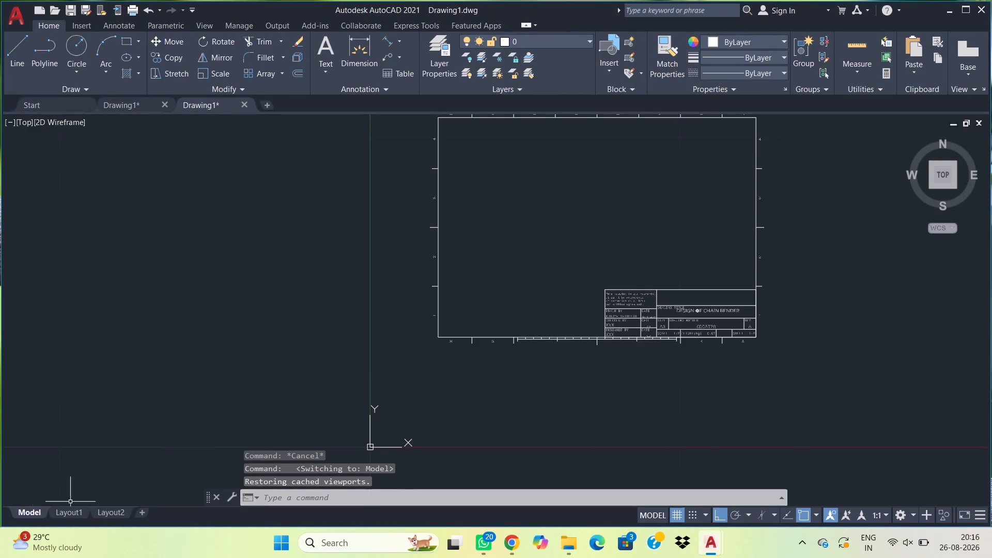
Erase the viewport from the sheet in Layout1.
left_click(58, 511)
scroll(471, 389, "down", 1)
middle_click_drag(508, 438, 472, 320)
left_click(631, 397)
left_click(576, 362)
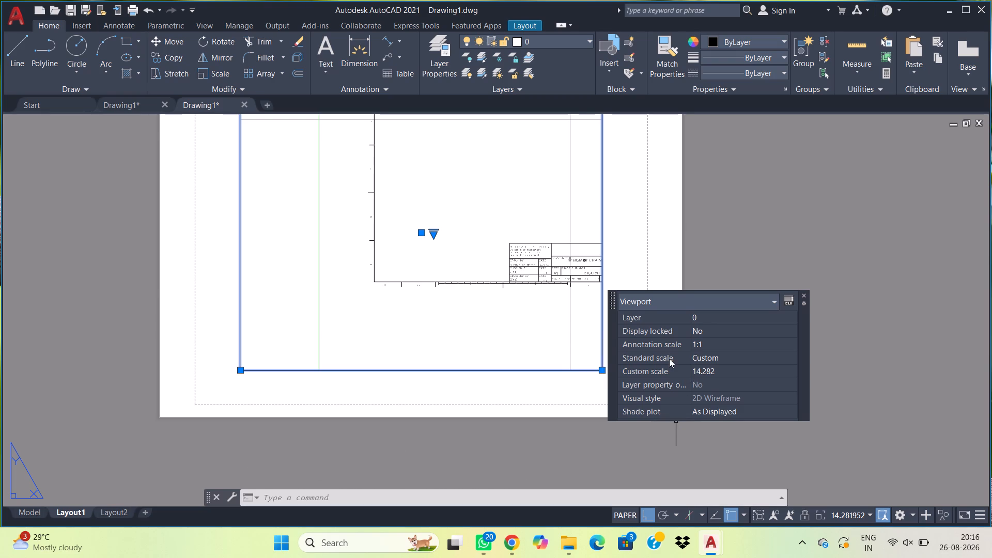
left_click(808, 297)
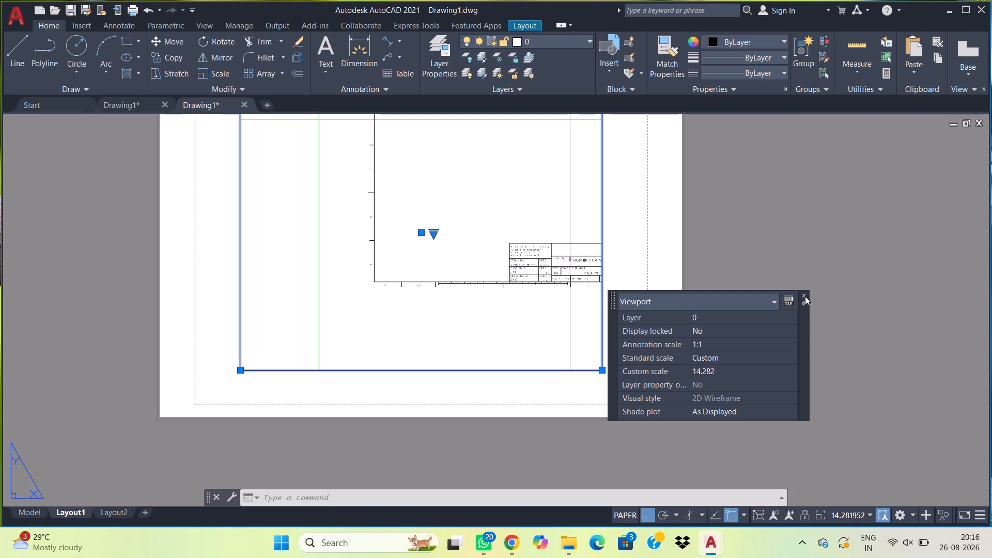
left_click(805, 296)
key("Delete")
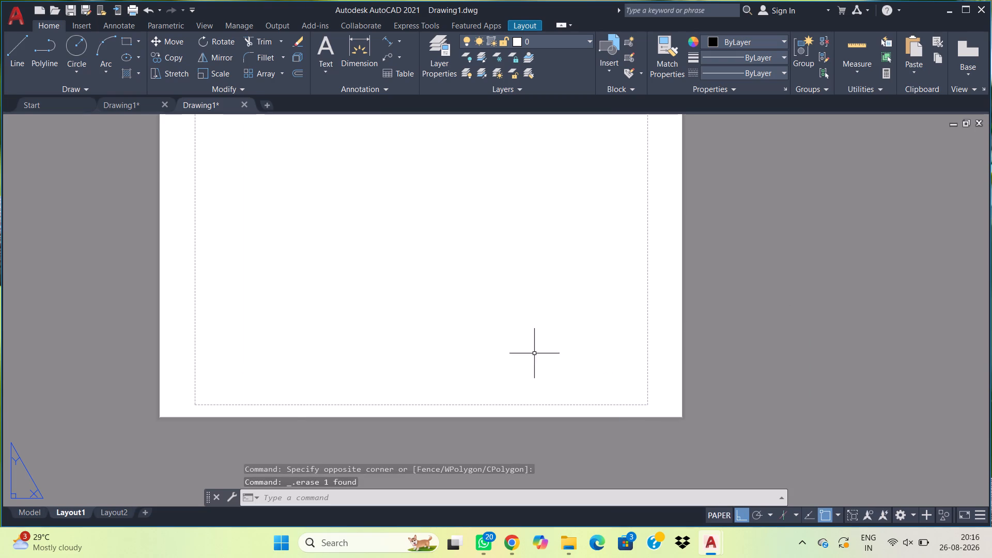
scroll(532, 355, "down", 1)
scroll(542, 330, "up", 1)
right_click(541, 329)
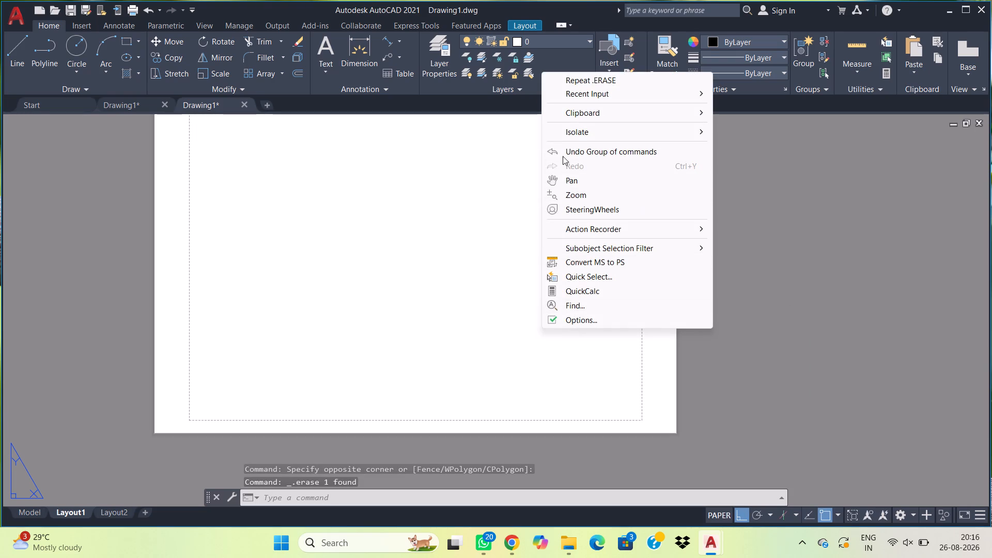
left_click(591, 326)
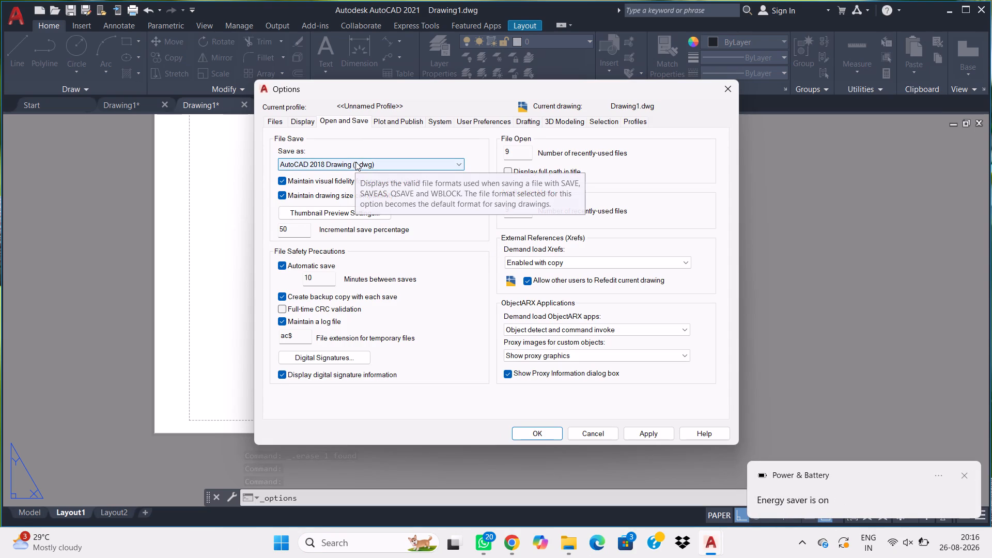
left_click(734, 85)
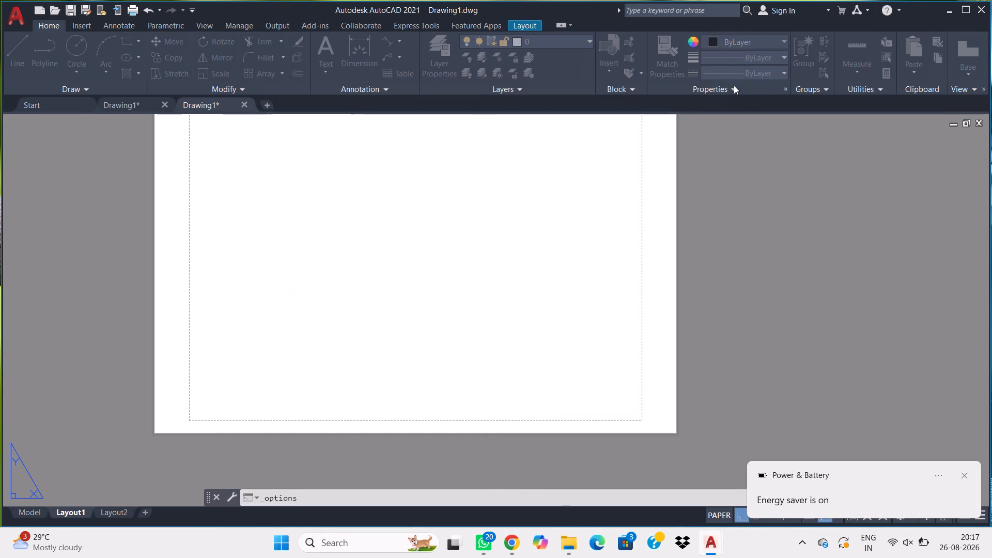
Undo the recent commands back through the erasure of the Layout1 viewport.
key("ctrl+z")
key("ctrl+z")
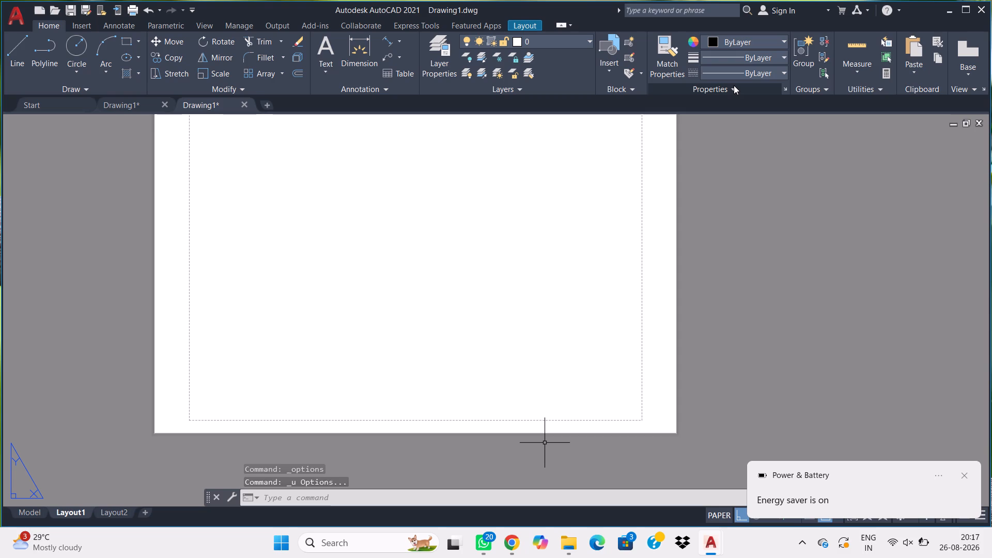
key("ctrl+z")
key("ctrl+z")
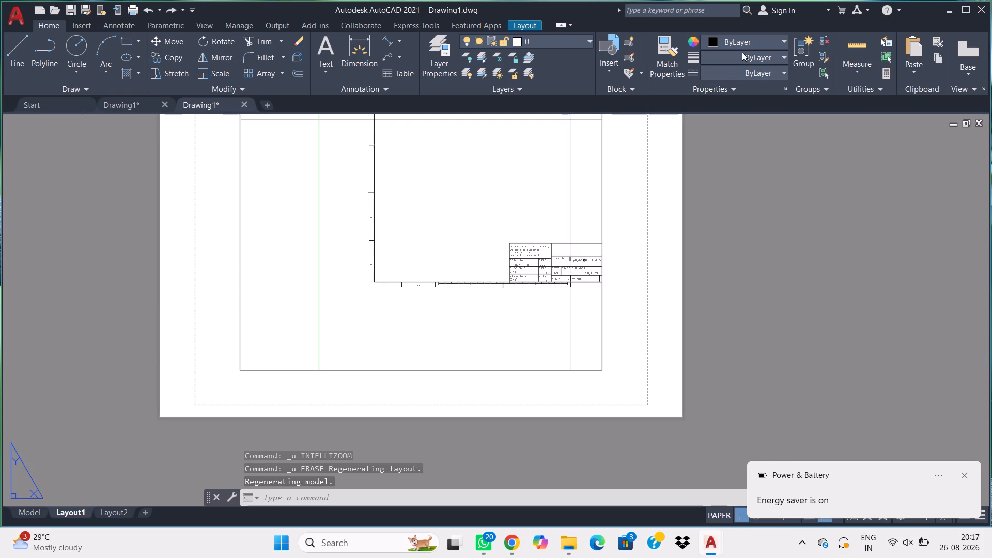
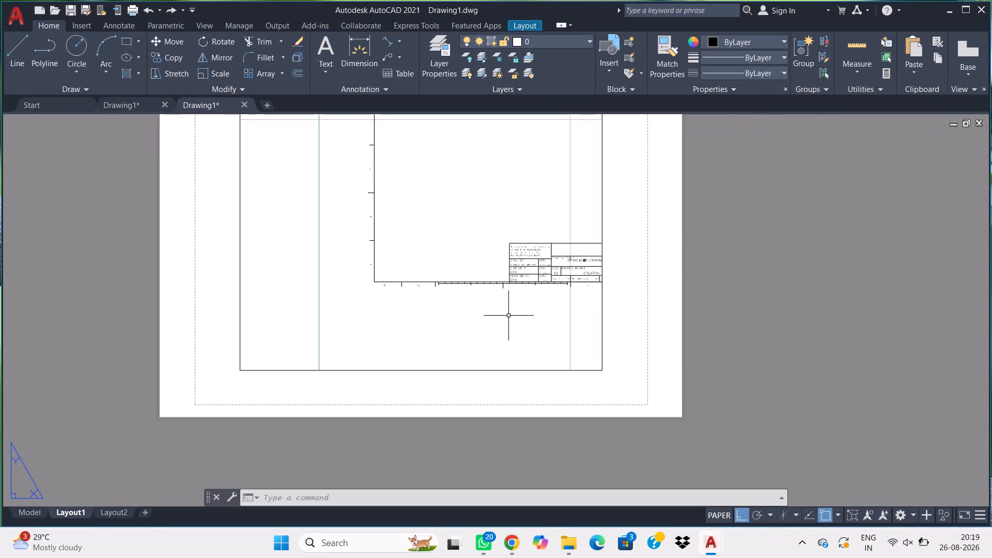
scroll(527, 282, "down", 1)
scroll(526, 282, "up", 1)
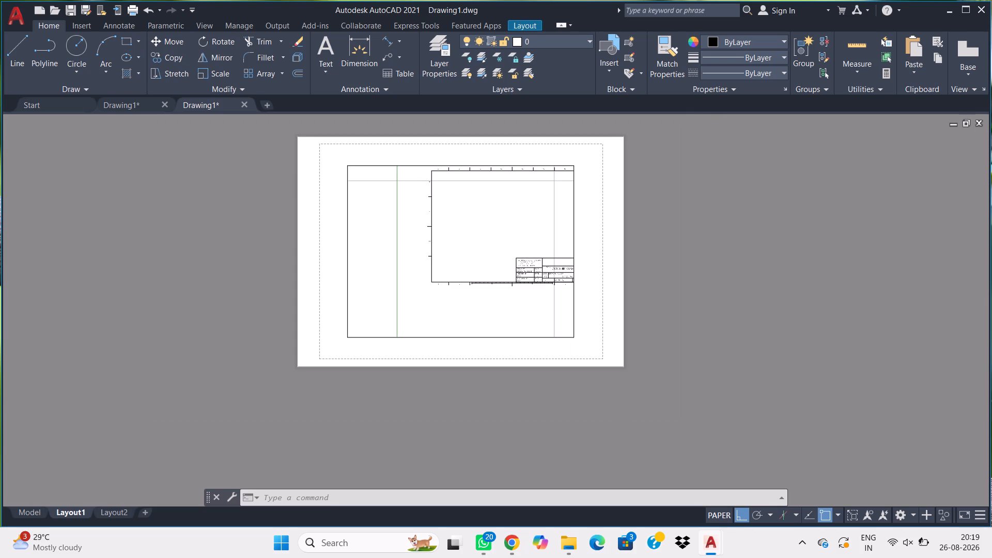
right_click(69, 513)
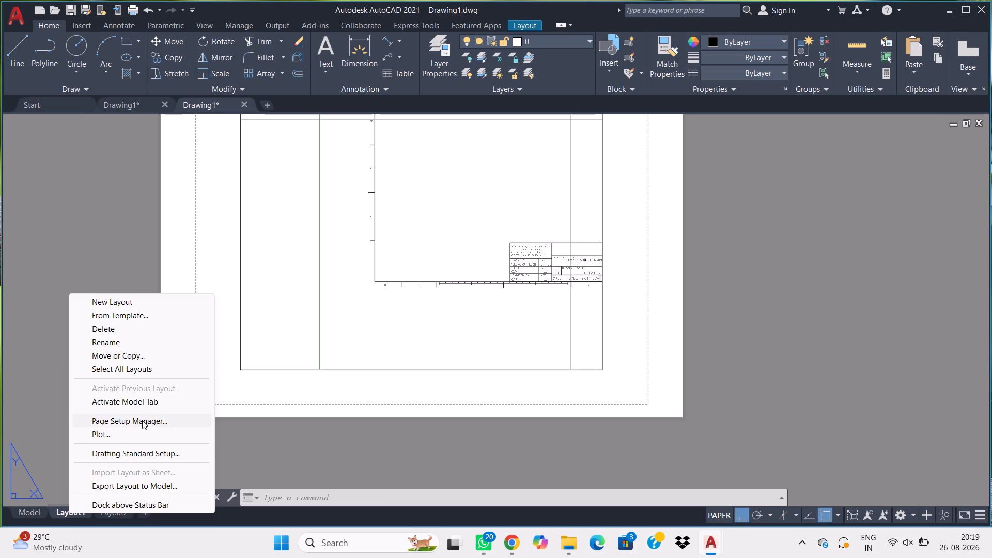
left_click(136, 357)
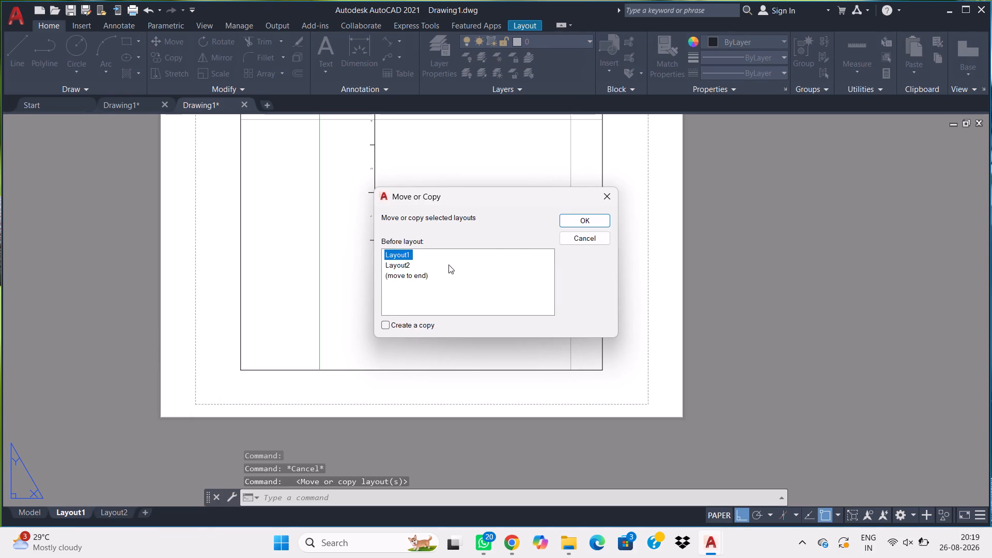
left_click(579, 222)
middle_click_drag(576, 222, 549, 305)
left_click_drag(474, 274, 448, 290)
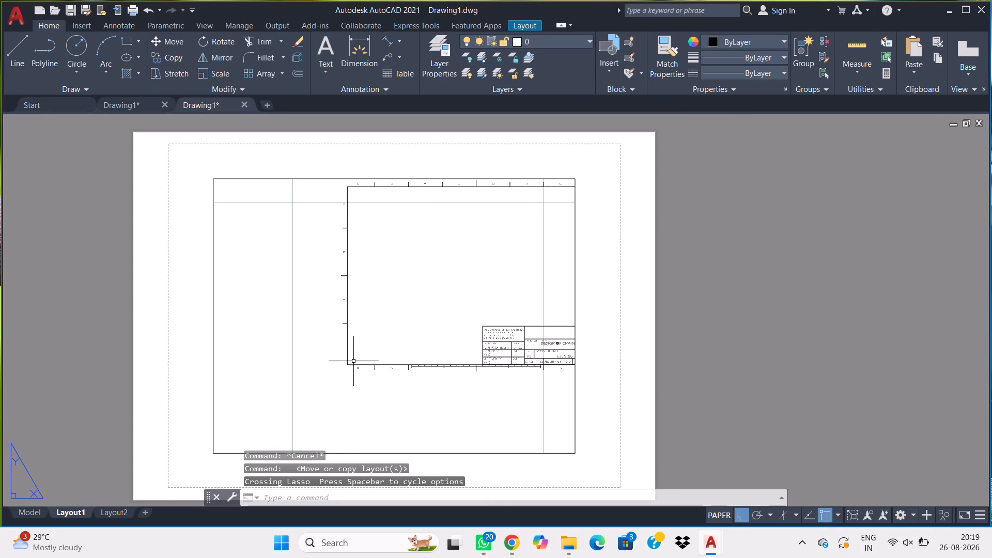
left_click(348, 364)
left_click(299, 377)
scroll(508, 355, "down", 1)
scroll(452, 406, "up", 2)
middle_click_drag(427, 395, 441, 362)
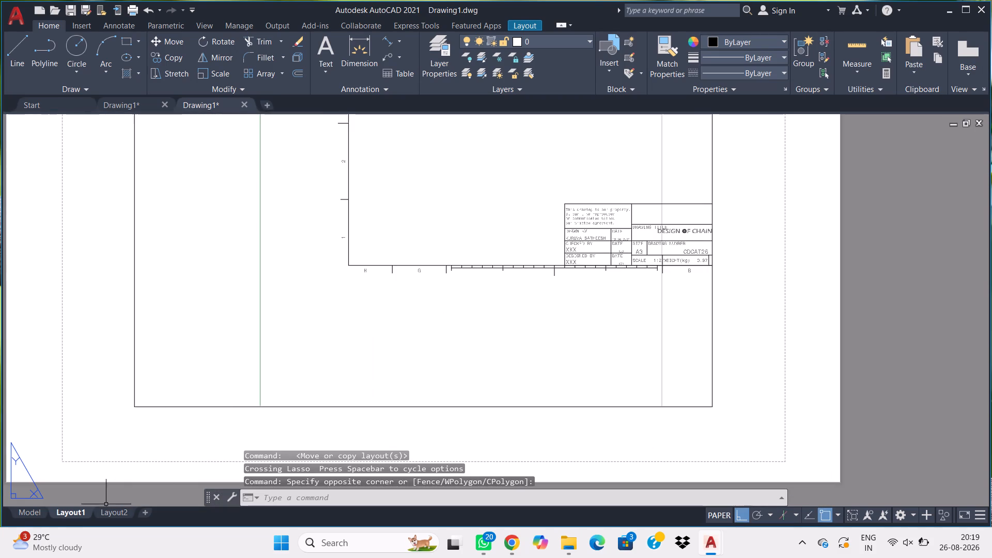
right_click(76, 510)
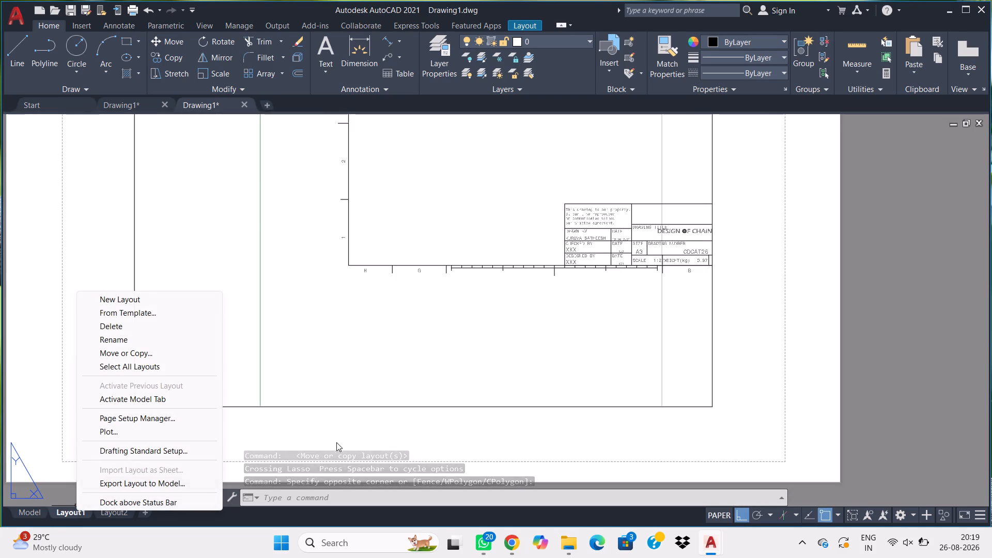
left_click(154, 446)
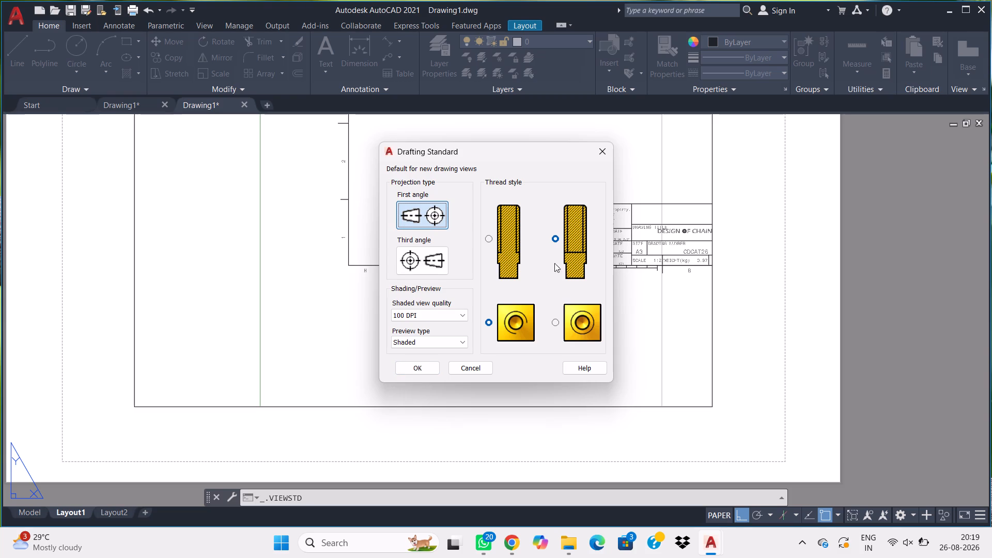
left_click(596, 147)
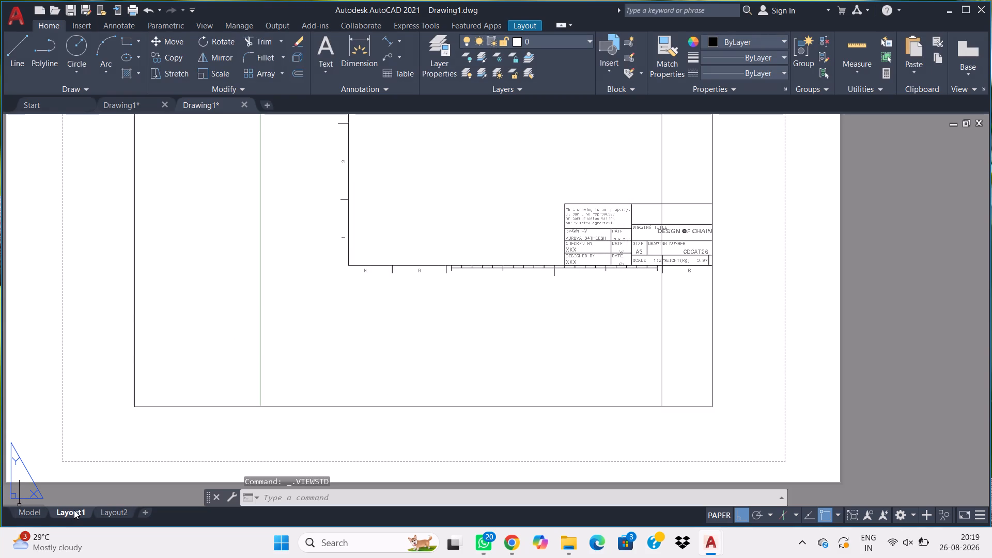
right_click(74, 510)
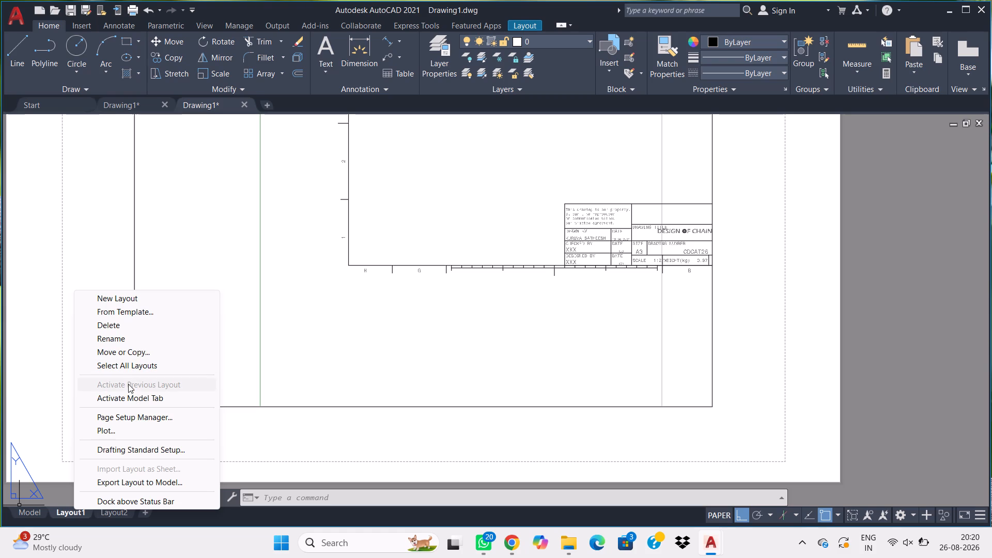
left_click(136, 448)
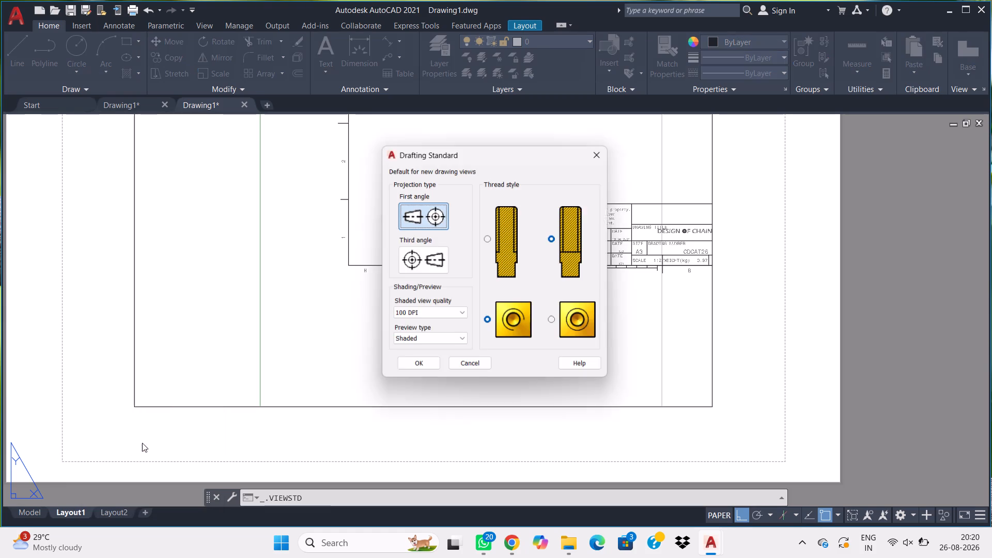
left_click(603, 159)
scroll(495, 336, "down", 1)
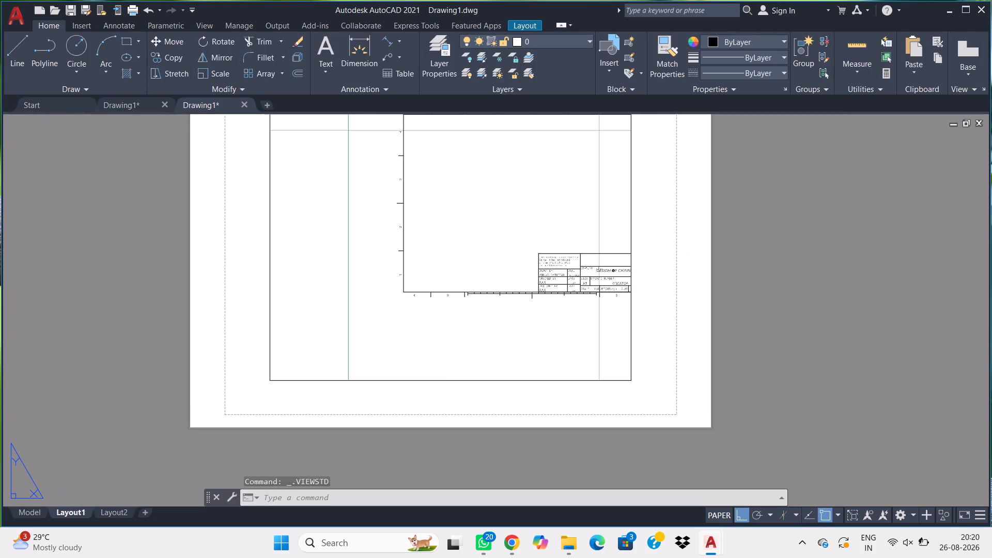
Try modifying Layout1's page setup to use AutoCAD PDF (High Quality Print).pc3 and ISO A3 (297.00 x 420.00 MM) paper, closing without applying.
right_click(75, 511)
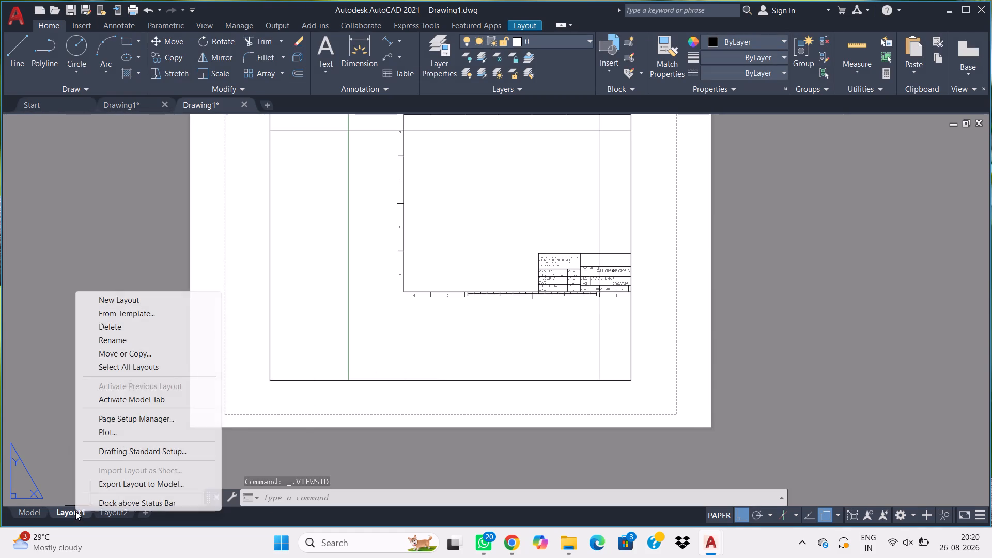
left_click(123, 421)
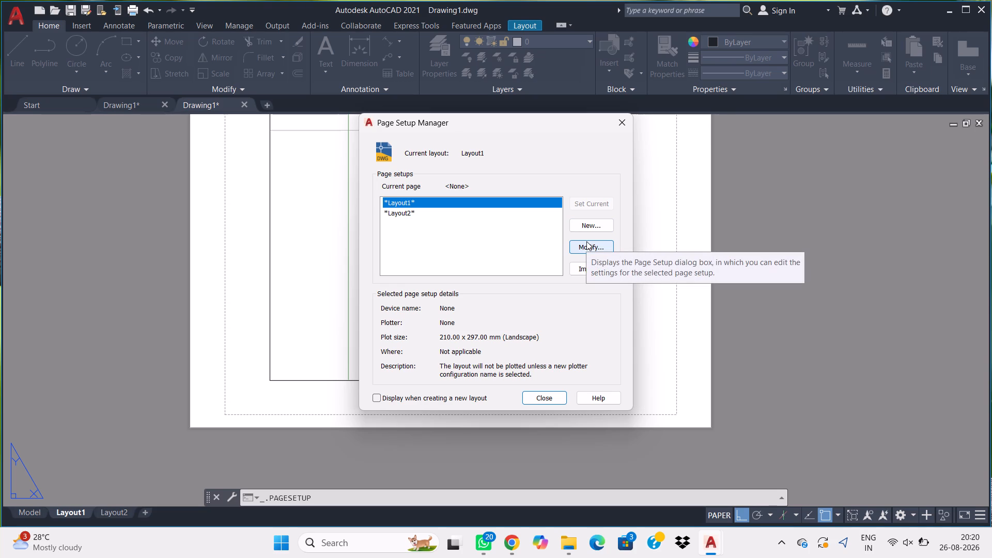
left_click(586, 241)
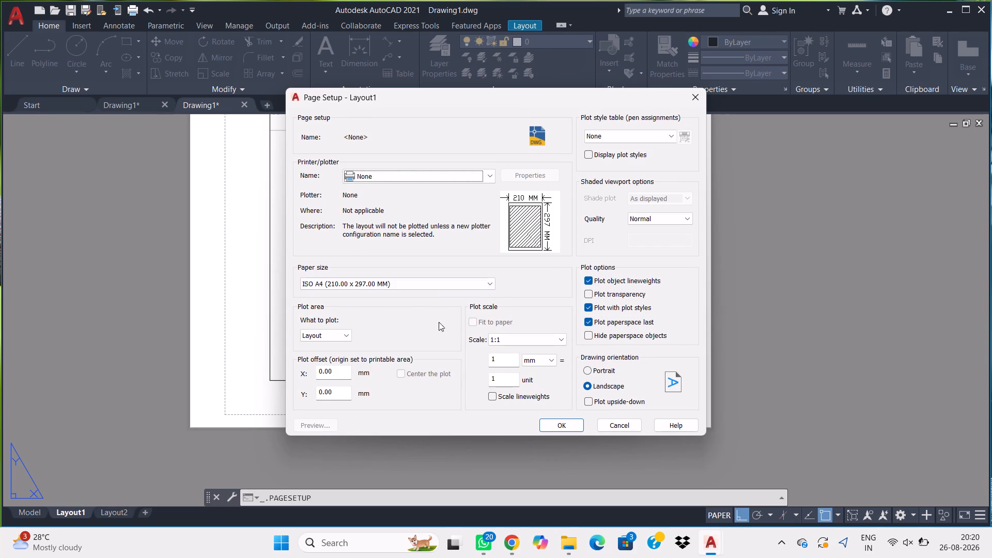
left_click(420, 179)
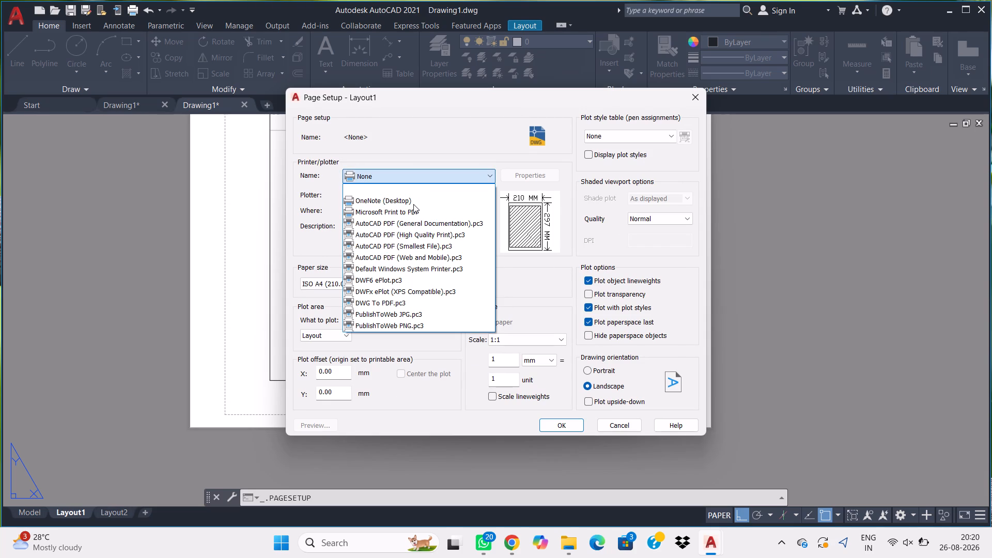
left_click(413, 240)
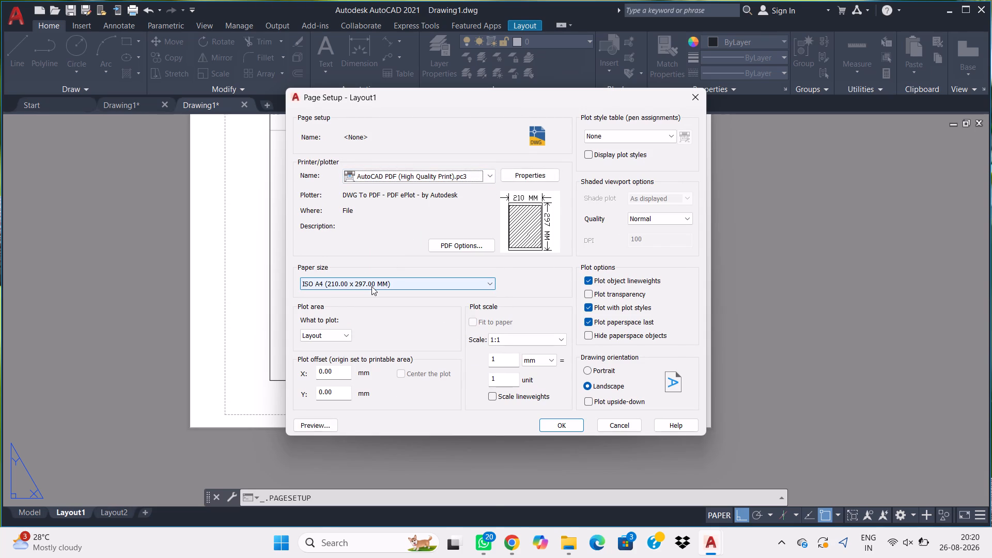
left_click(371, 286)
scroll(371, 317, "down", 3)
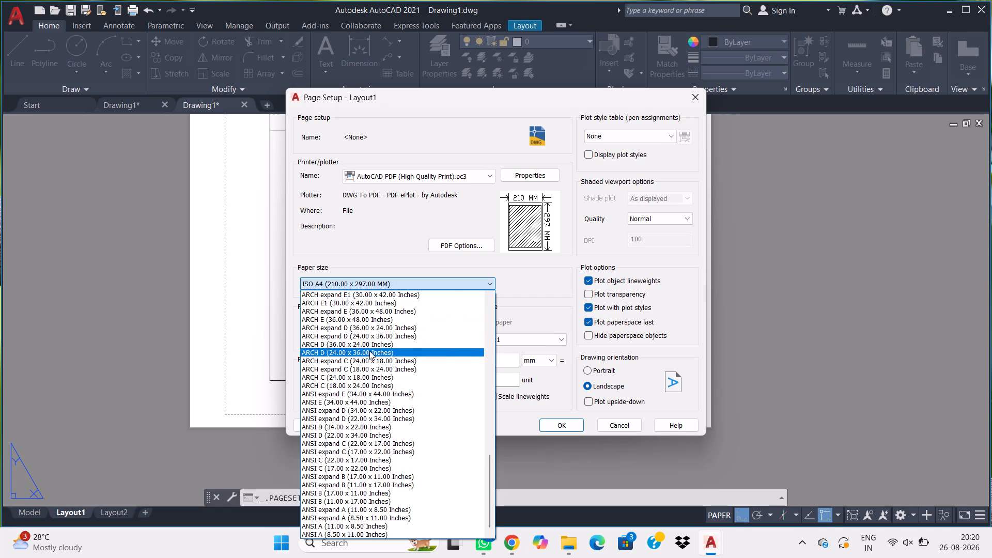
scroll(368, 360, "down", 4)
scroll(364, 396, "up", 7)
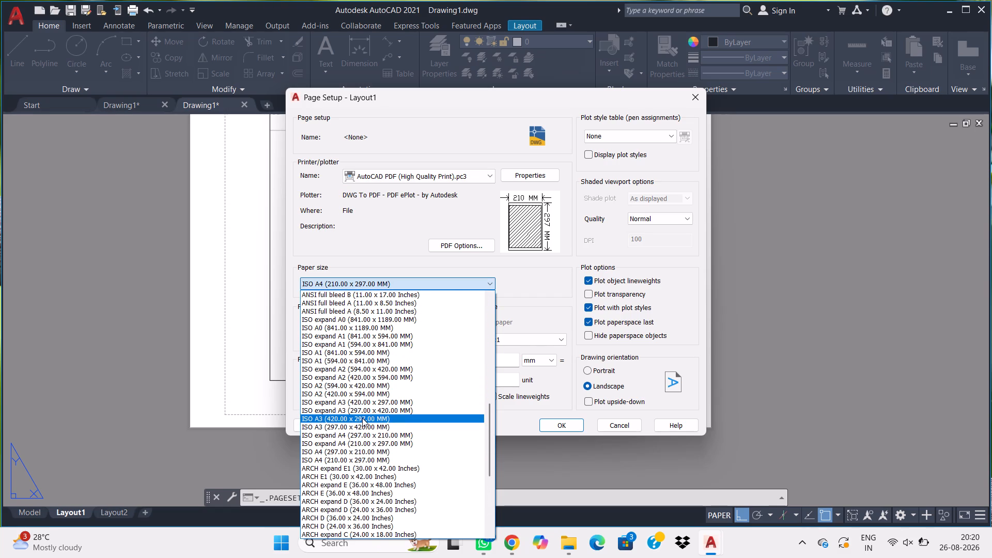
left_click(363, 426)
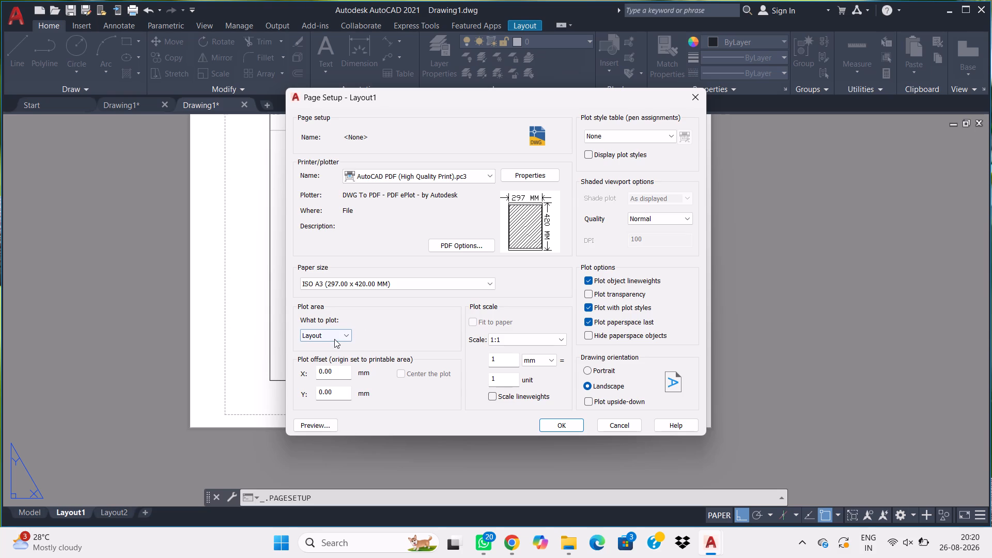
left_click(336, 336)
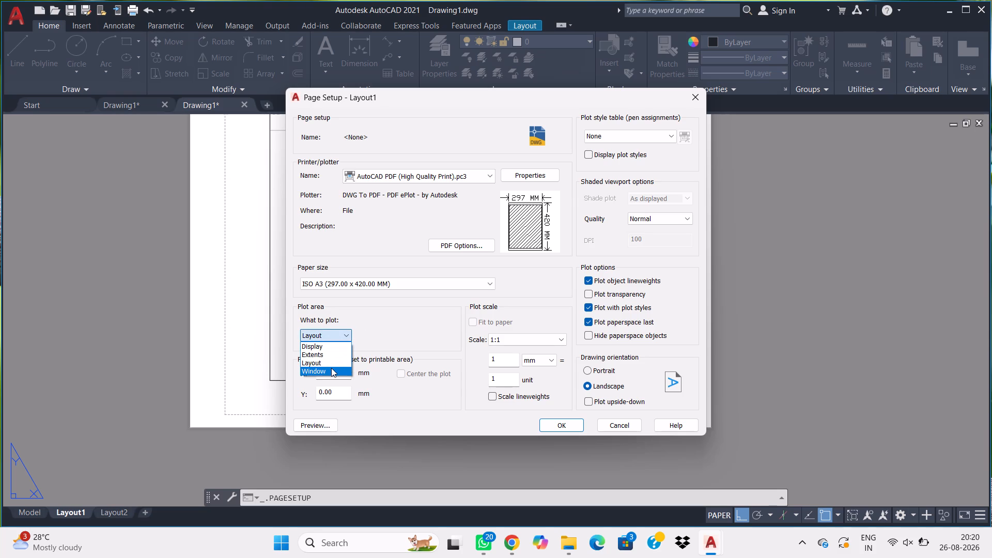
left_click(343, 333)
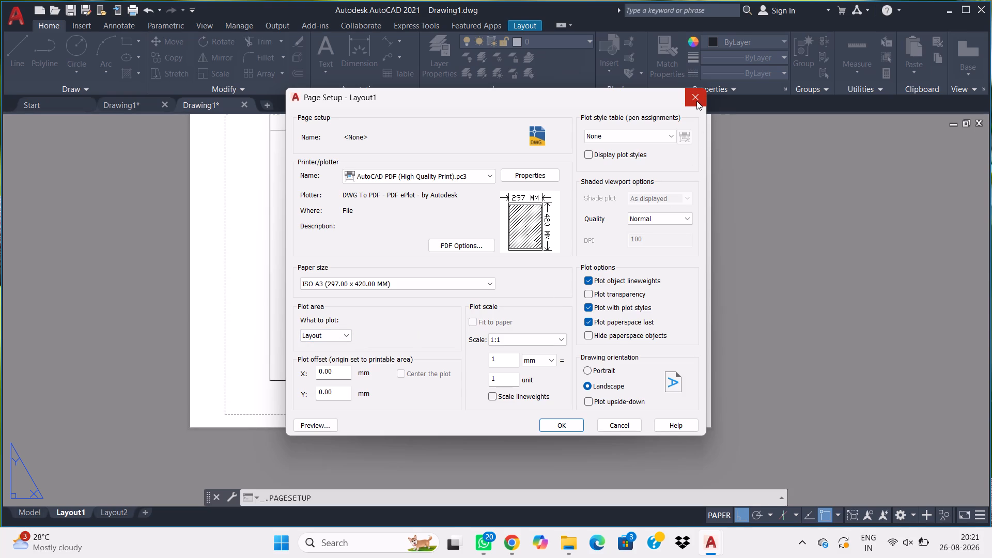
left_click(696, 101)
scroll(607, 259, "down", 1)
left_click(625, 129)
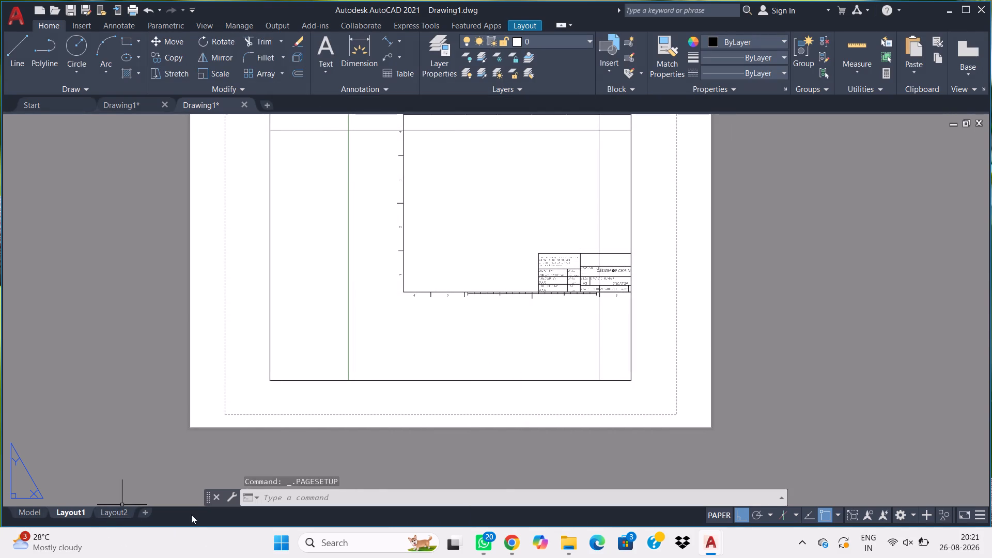
Return to model space and bring the whole border and title block into view.
left_click(37, 510)
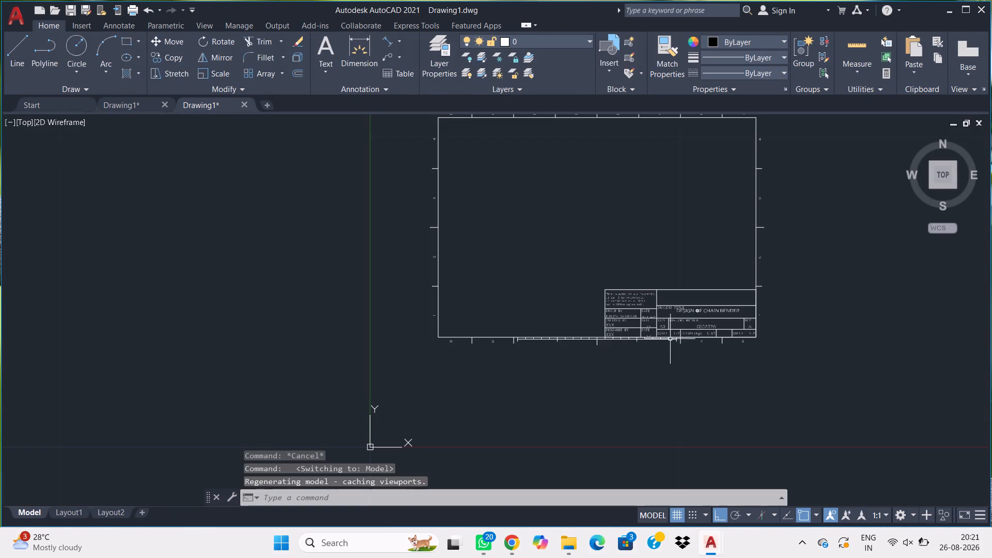
middle_click_drag(738, 320, 705, 383)
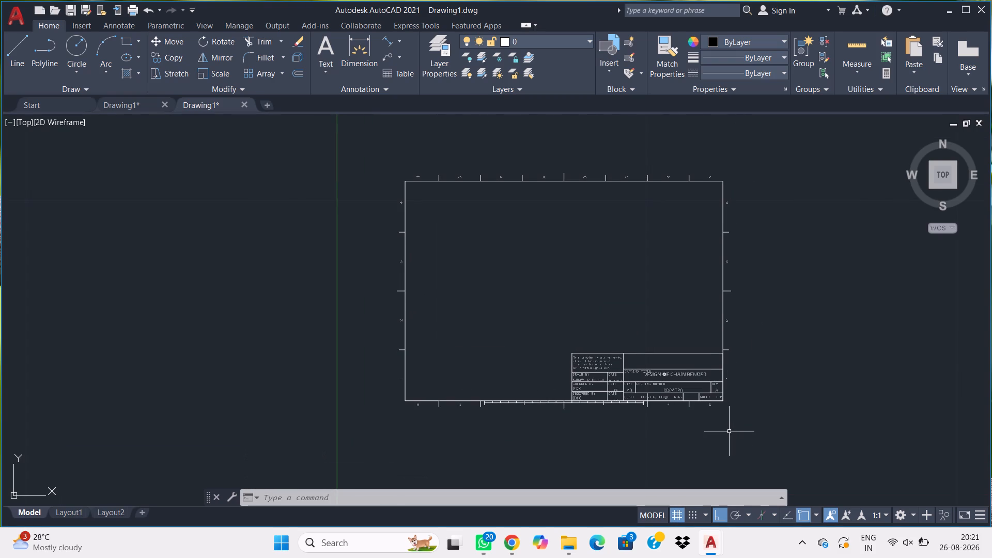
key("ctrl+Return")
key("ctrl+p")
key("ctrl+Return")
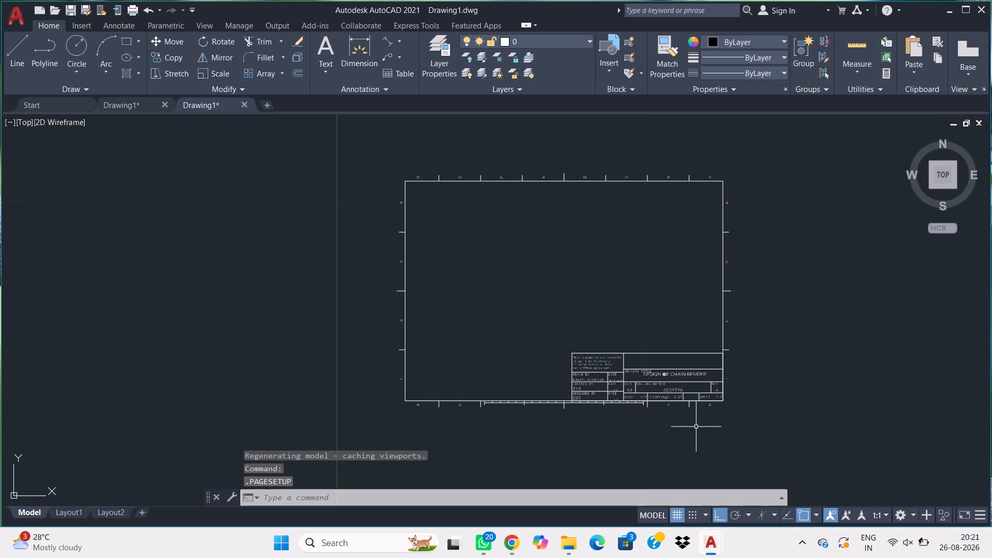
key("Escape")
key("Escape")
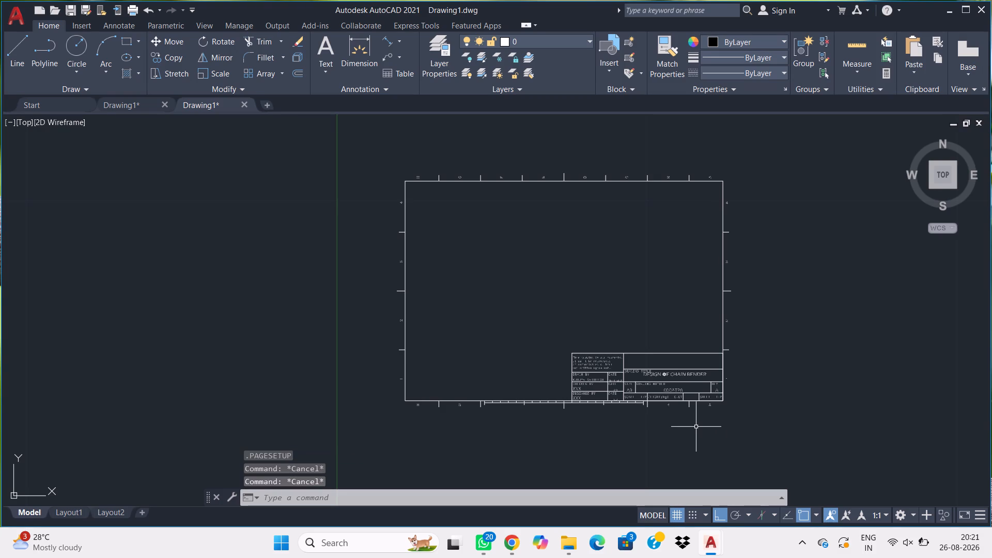
Start a single-sheet plot of model space, with a Window plot area spanning the border's opposite corners and the plot centred.
key("ctrl+p")
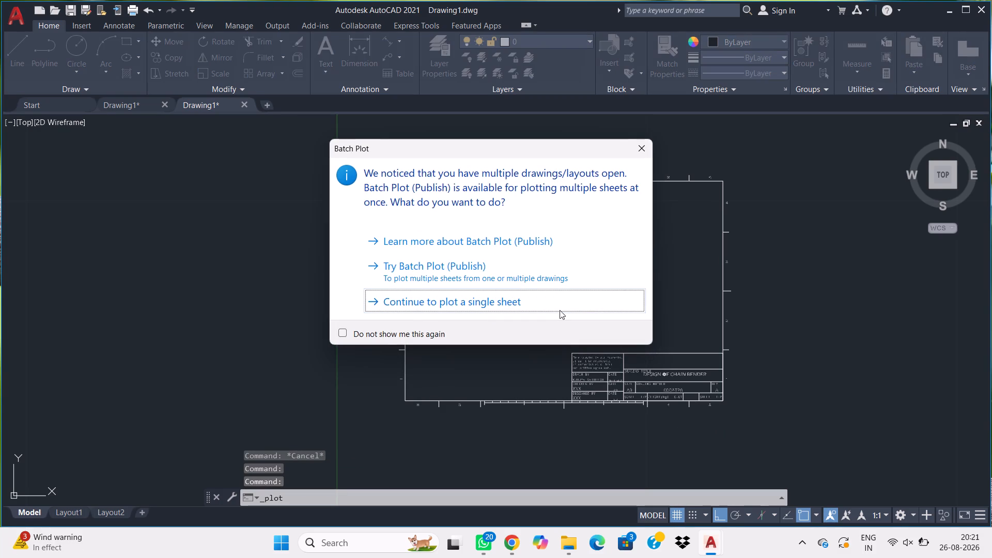
left_click(560, 310)
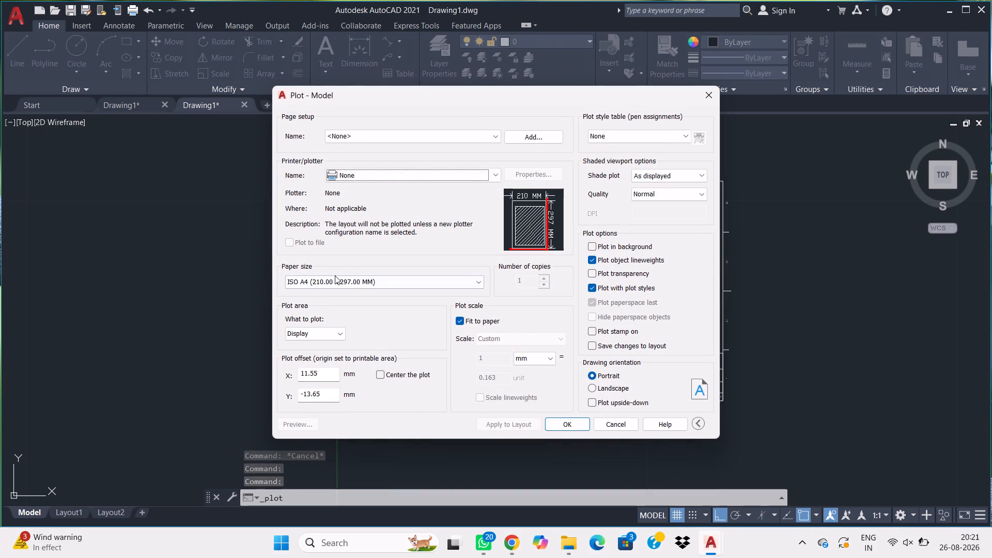
left_click(331, 335)
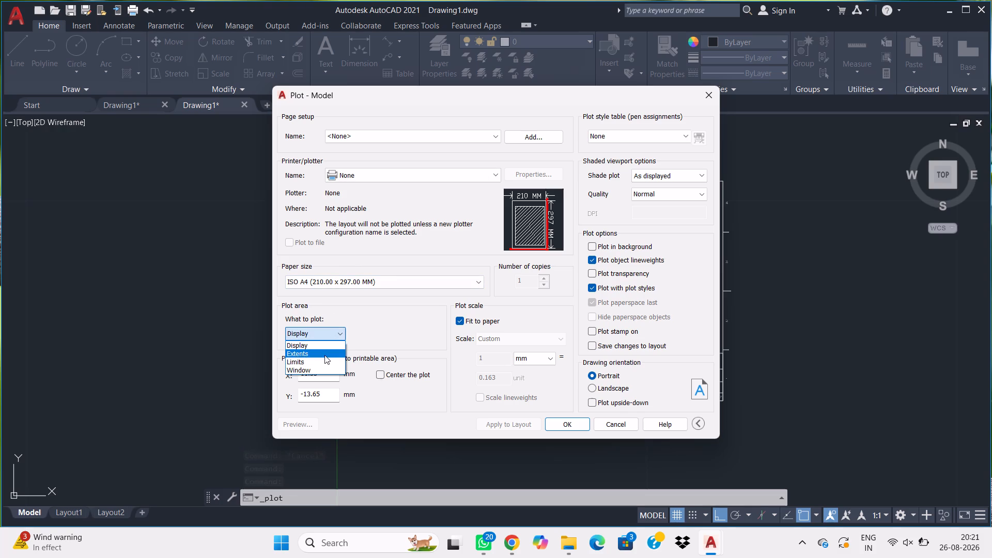
left_click(320, 367)
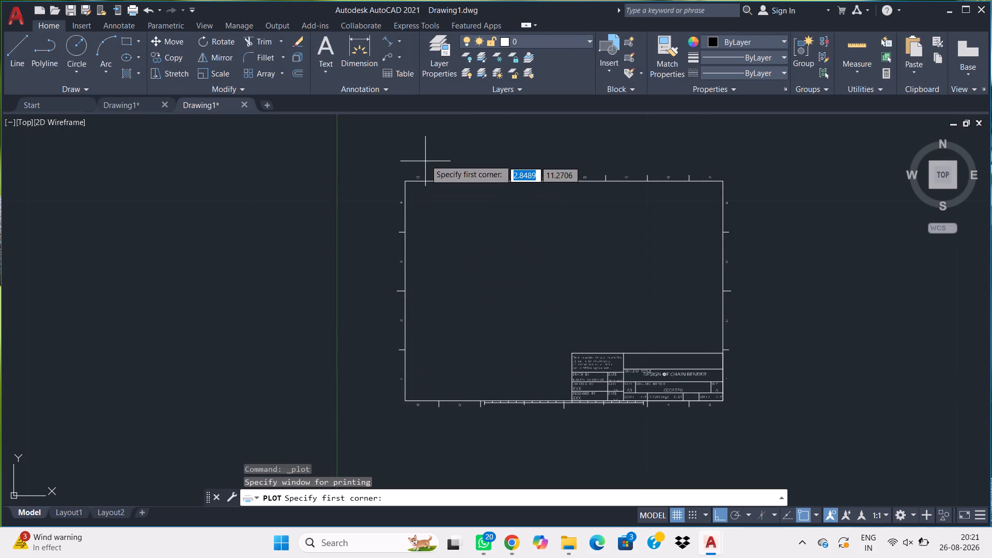
left_click(405, 183)
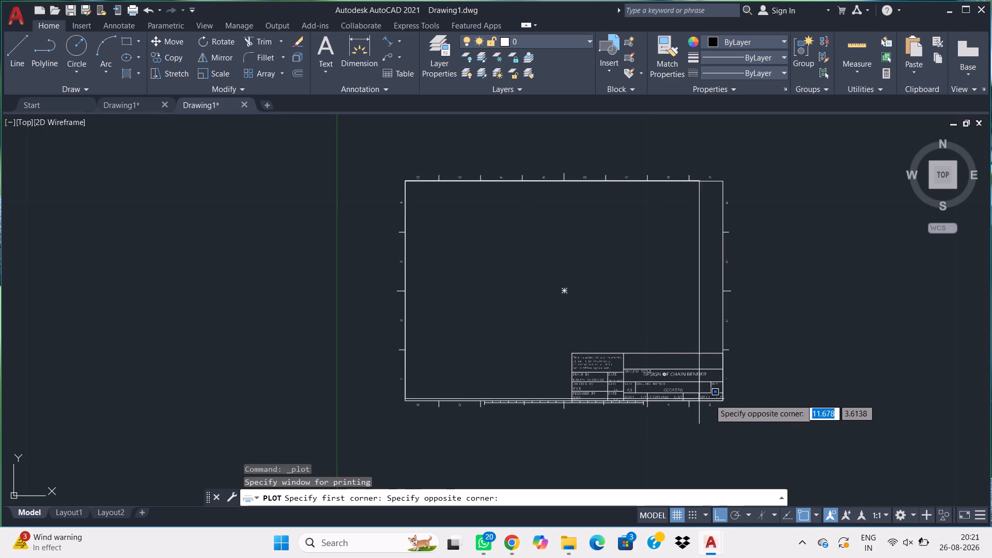
left_click(723, 399)
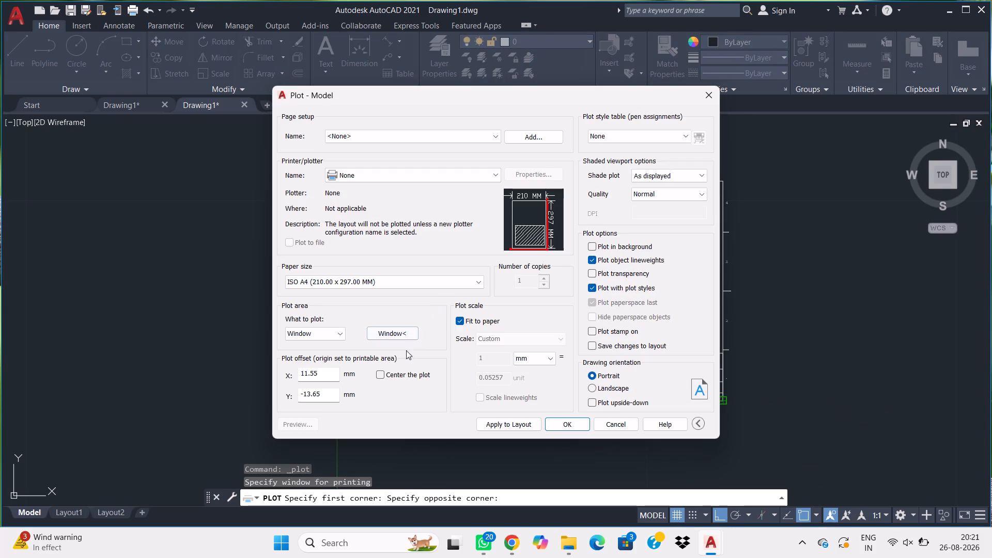
left_click(389, 373)
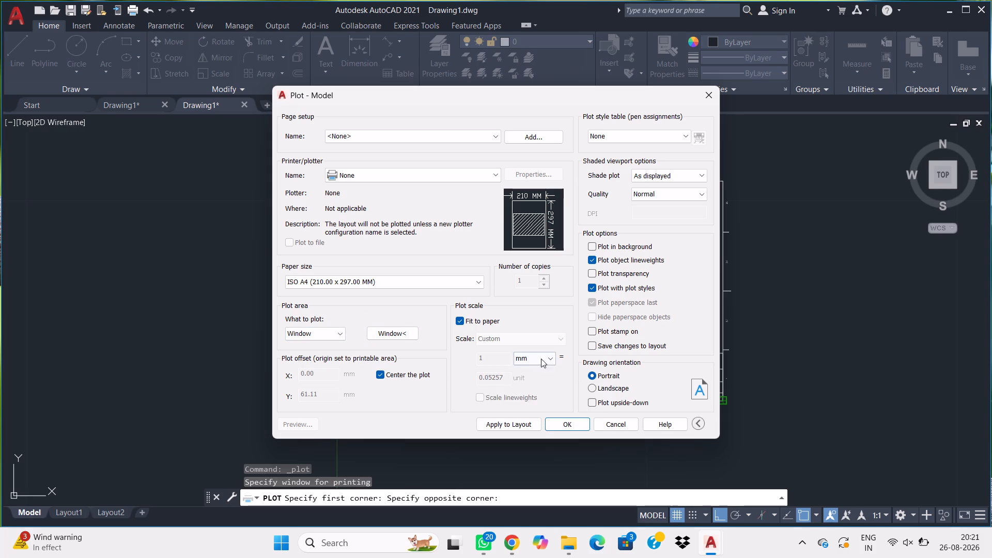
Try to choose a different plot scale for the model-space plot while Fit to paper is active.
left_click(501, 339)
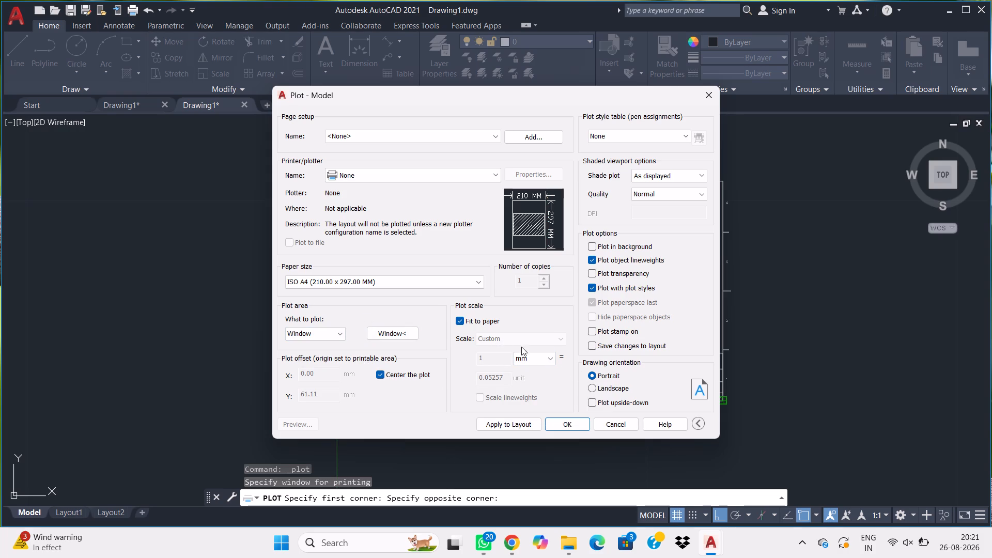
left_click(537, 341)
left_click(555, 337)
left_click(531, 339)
Set the model-space plotter to AutoCAD PDF (High Quality Print).pc3 and preview the plot of the border.
left_click(409, 184)
left_click(411, 172)
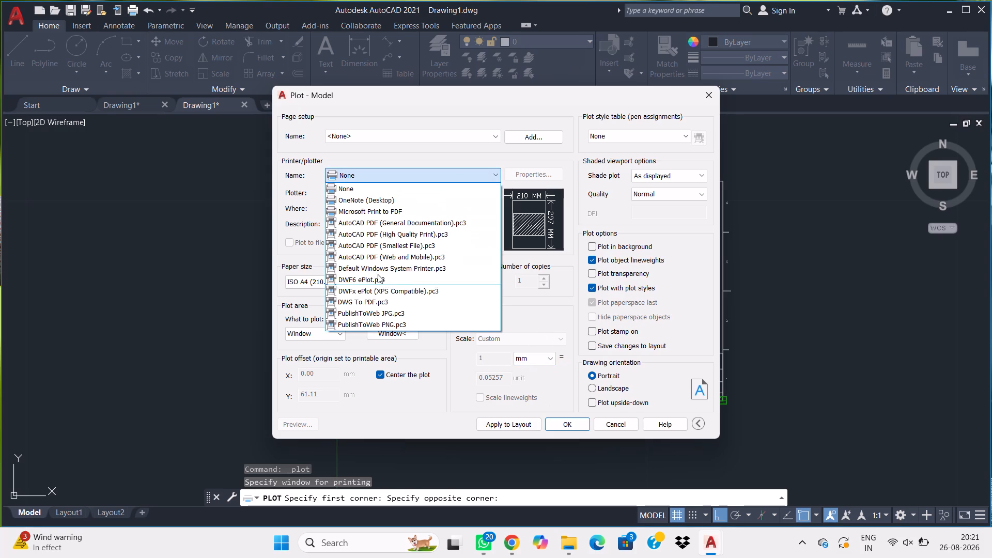
left_click(398, 238)
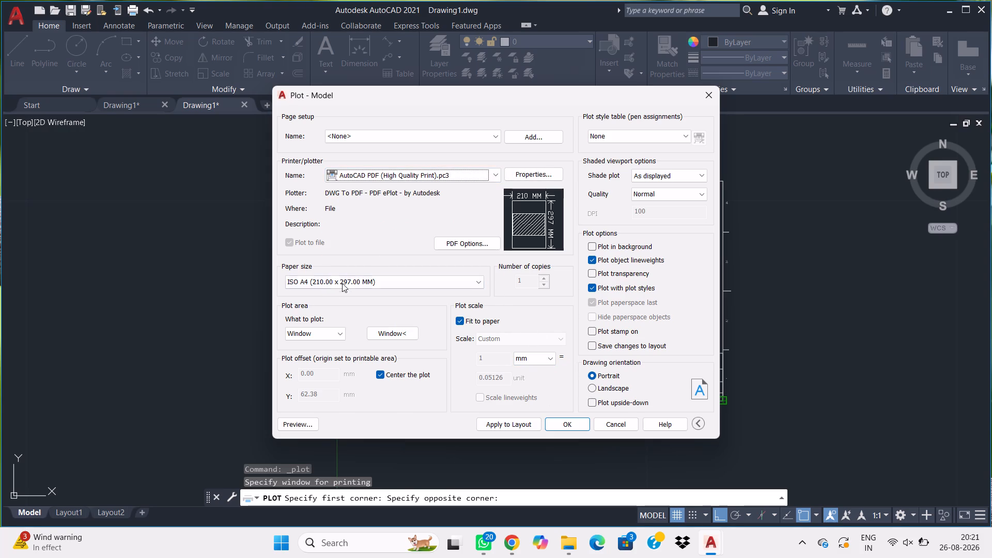
left_click(317, 425)
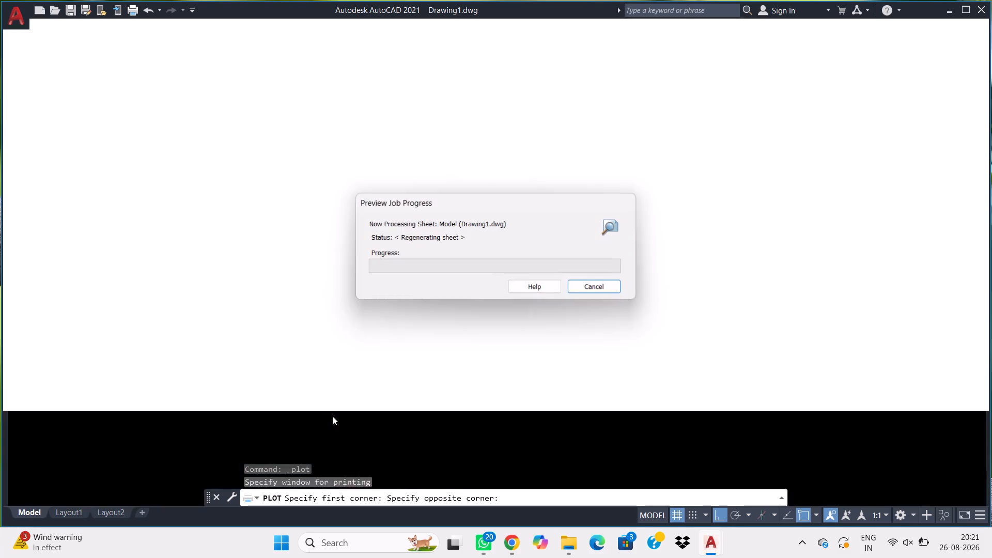
scroll(545, 386, "up", 1)
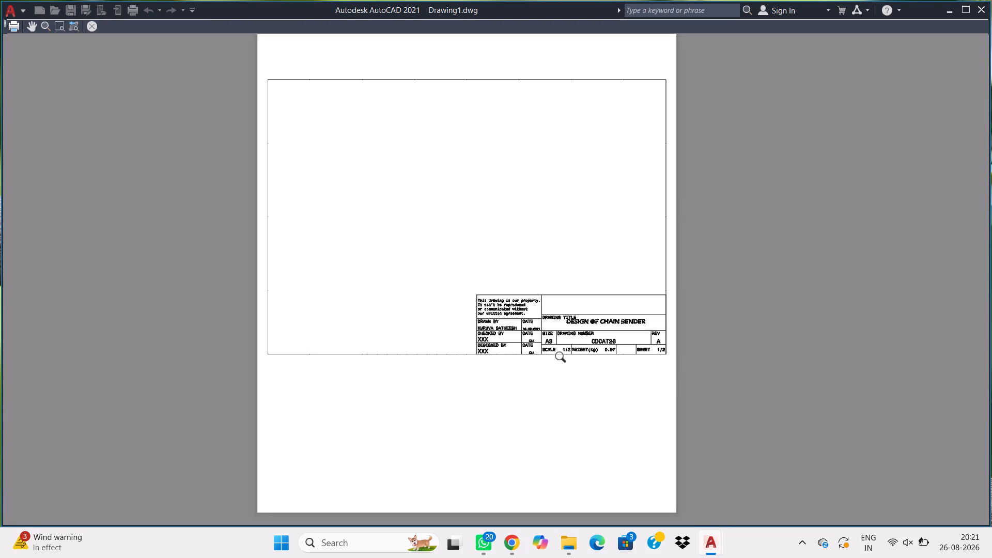
scroll(566, 355, "down", 1)
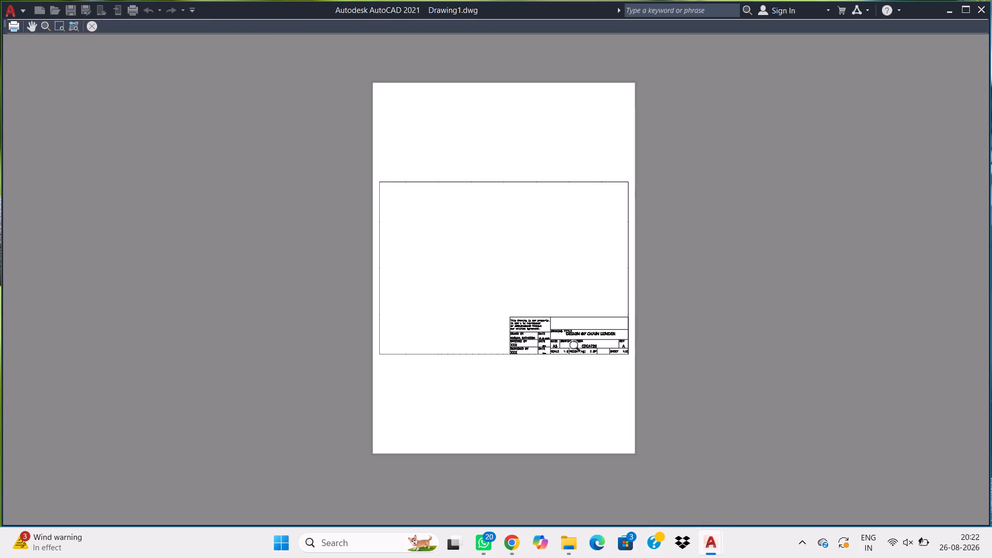
scroll(613, 303, "up", 1)
scroll(611, 303, "down", 1)
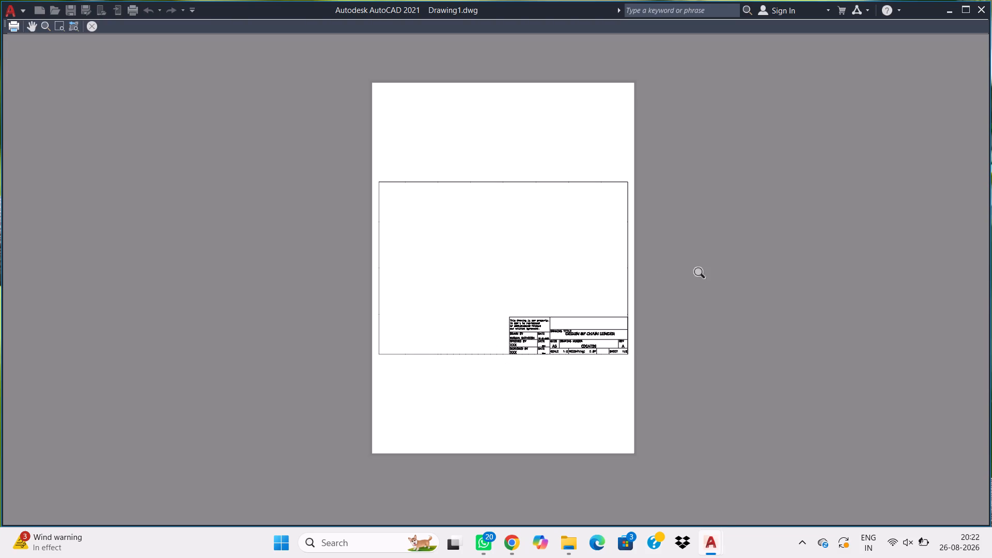
left_click(98, 26)
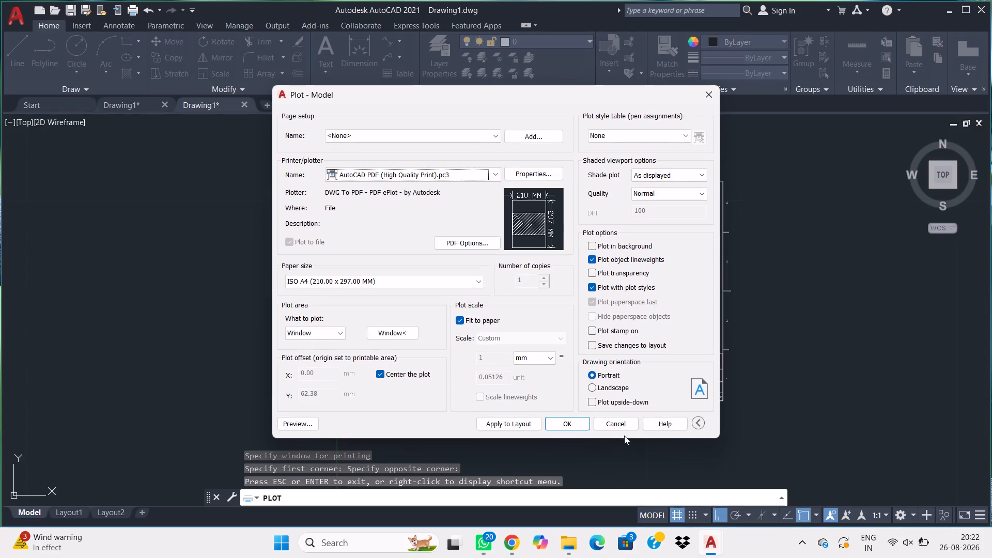
Set the plot's drawing orientation to Landscape and preview the sheet with its border and title block.
left_click(617, 390)
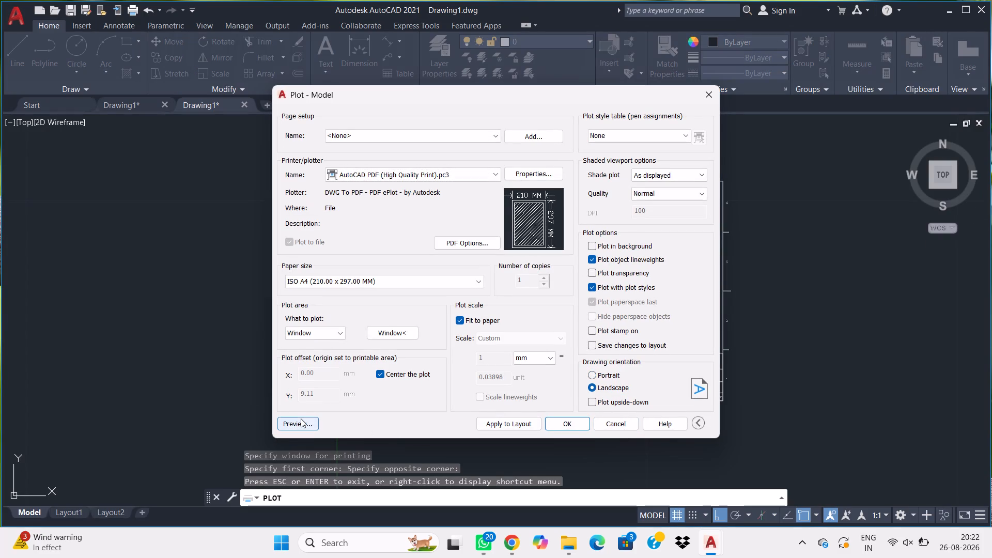
left_click(300, 419)
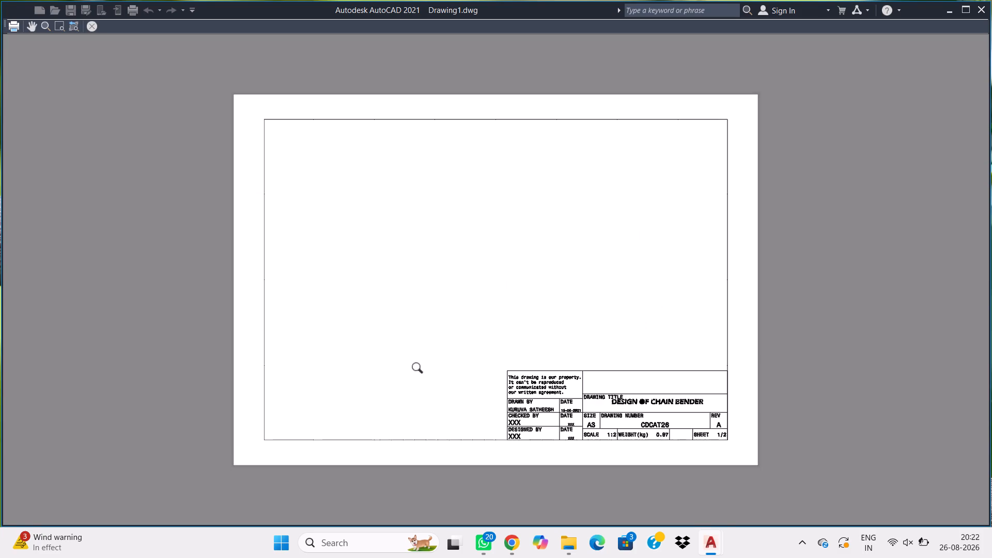
scroll(504, 408, "down", 1)
scroll(508, 410, "up", 1)
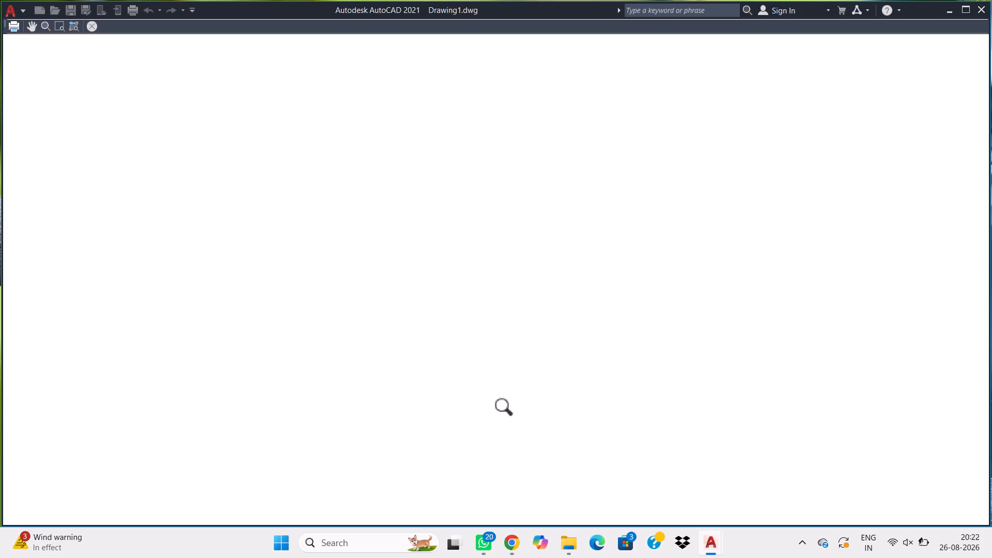
scroll(443, 397, "down", 4)
scroll(519, 395, "down", 3)
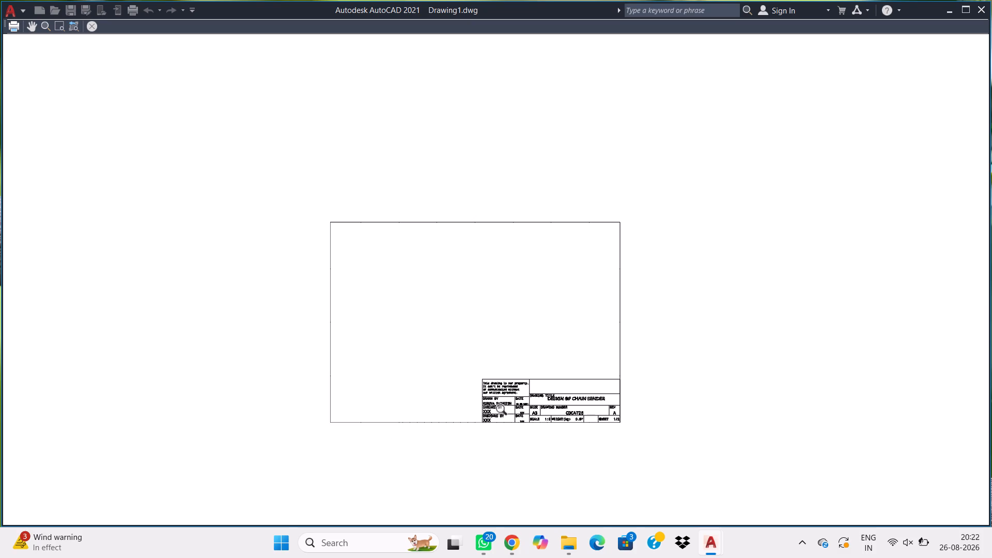
left_click(90, 23)
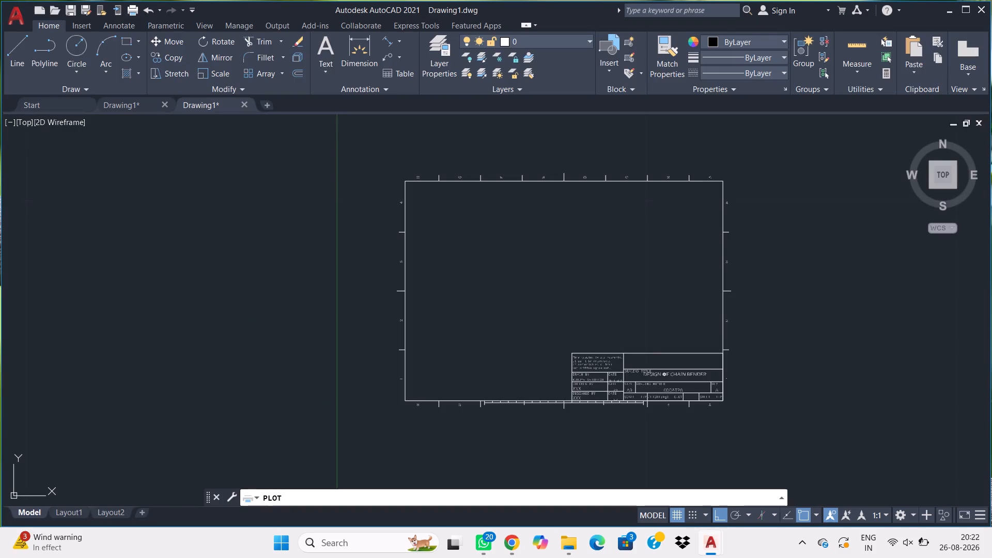
left_click(315, 419)
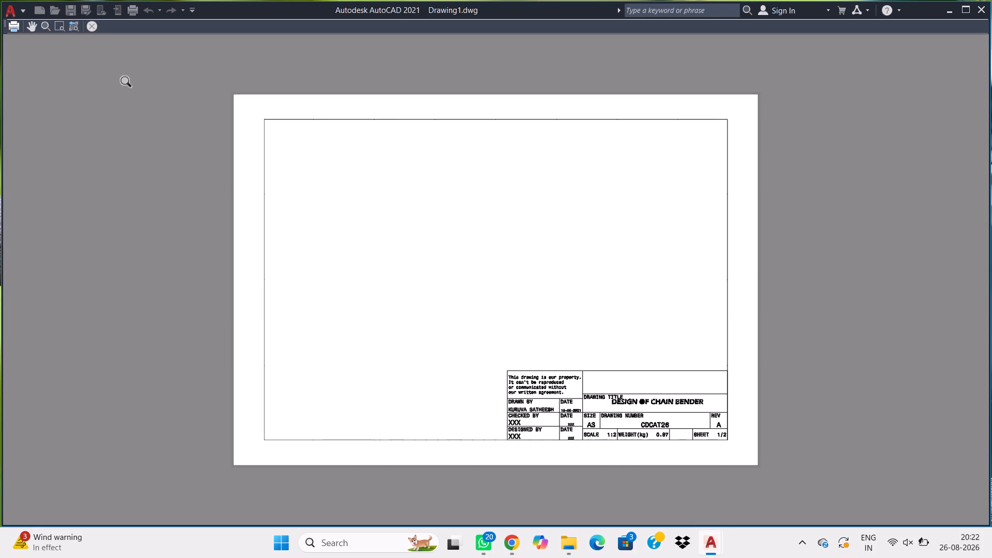
left_click(92, 24)
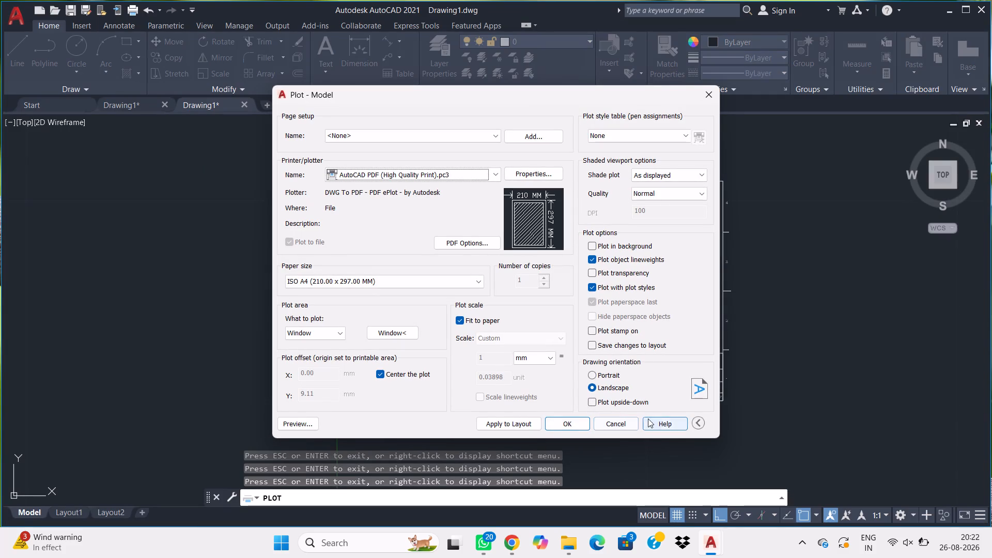
Apply the plot settings to the layout and plot the sheet to Drawing1-Model.pdf in the Documents folder.
left_click(530, 420)
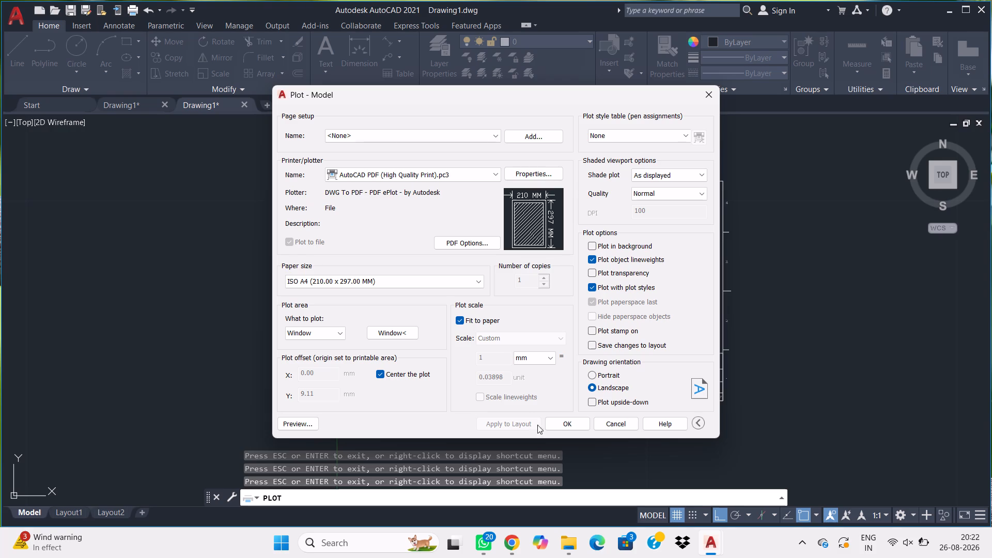
left_click(564, 425)
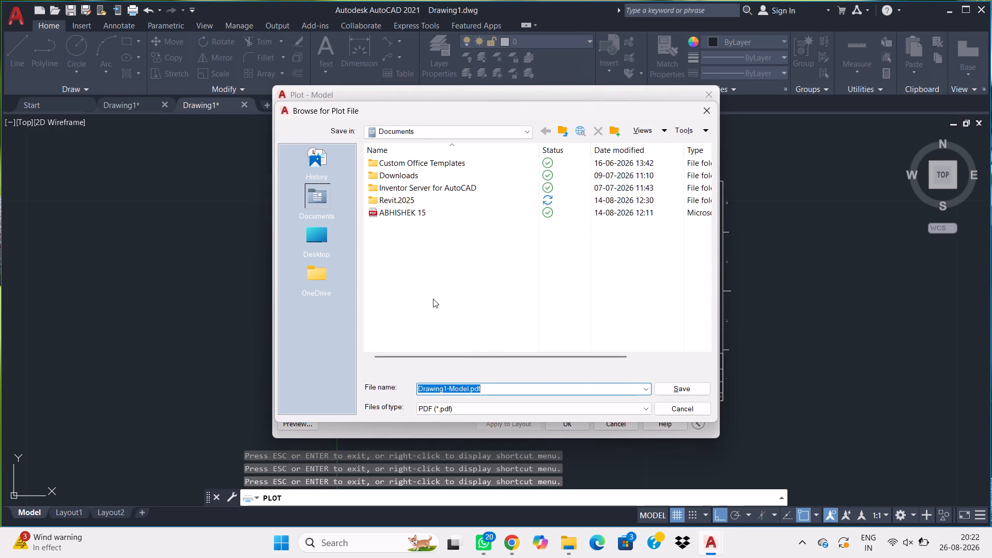
left_click(696, 384)
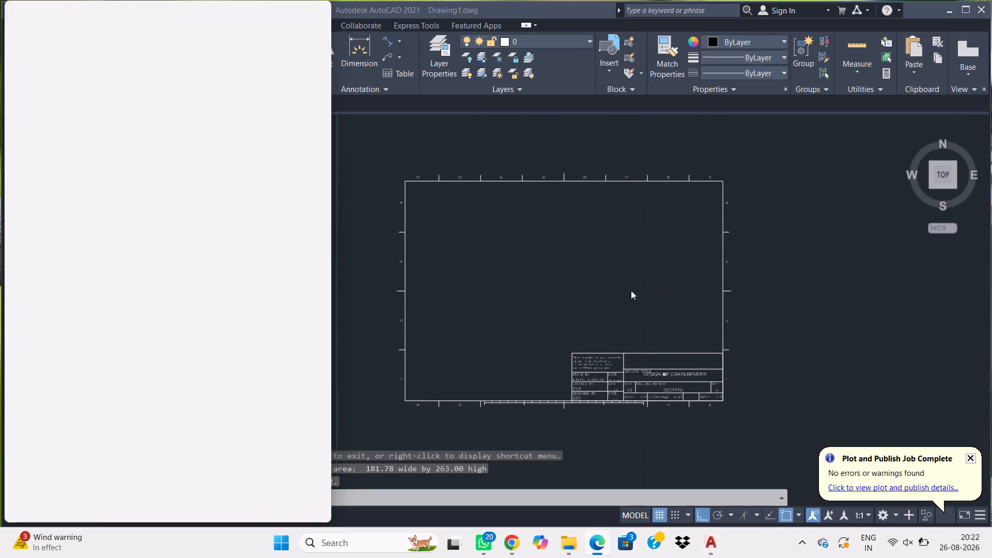
Examine the border and title block in the plotted PDF, close it and dismiss the chat notification.
scroll(212, 197, "down", 3)
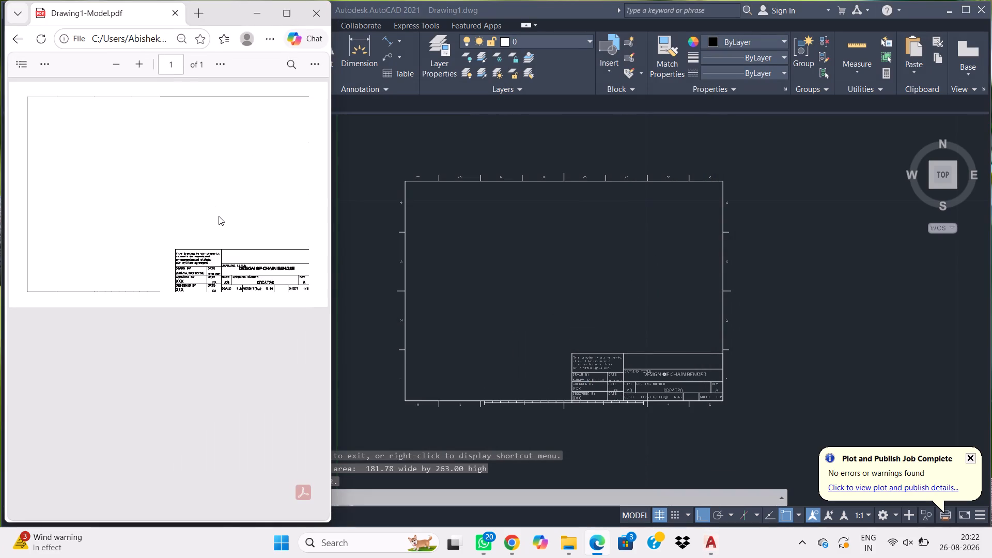
scroll(221, 216, "up", 4)
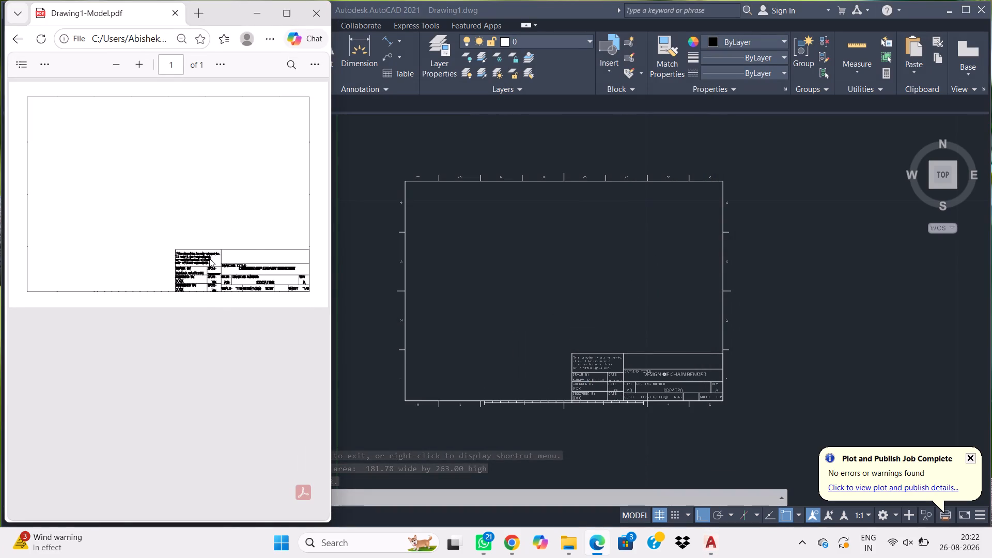
scroll(247, 247, "up", 1)
left_click(316, 19)
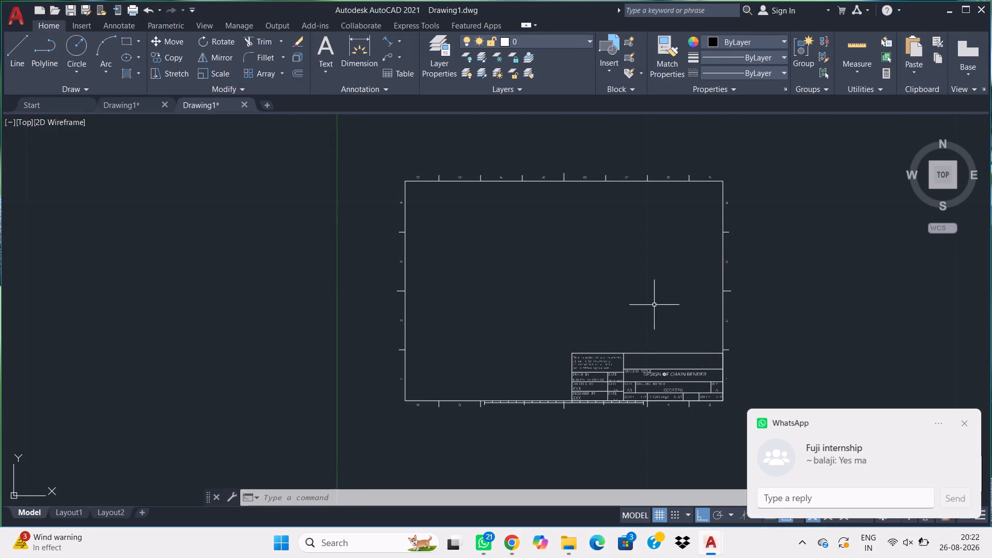
left_click(967, 421)
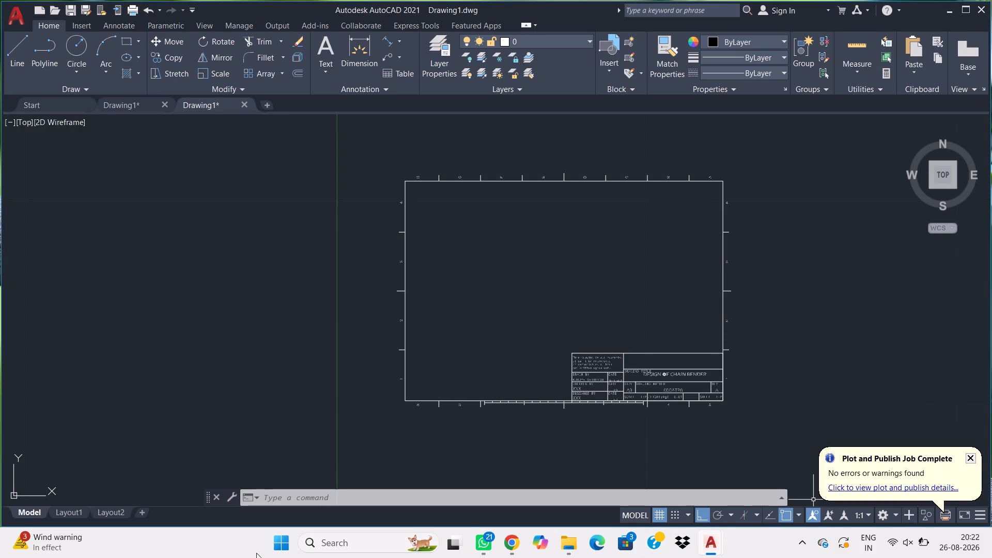
Switch to the other open drawing containing the part views, examine its Layout1 sheet and return to model space.
left_click(20, 508)
left_click(74, 102)
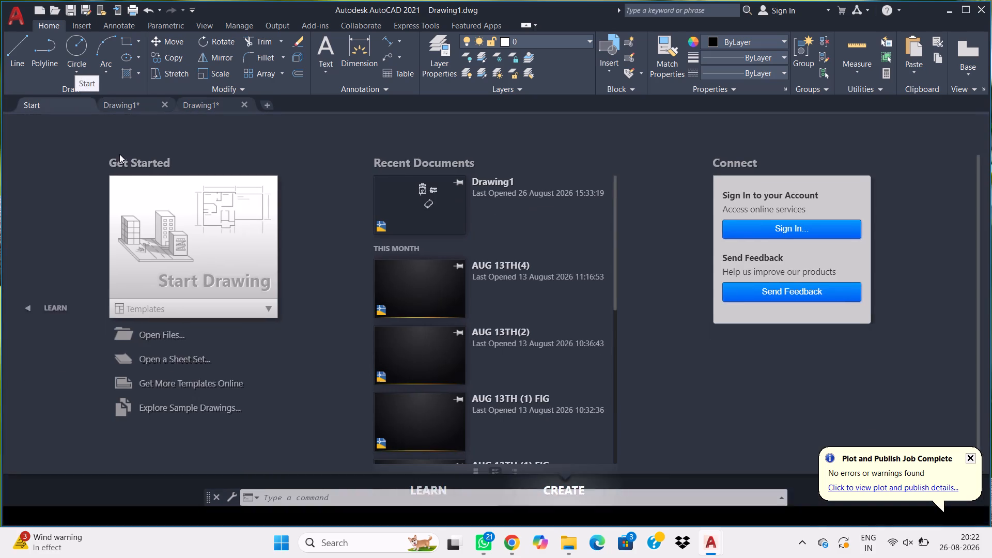
left_click(128, 102)
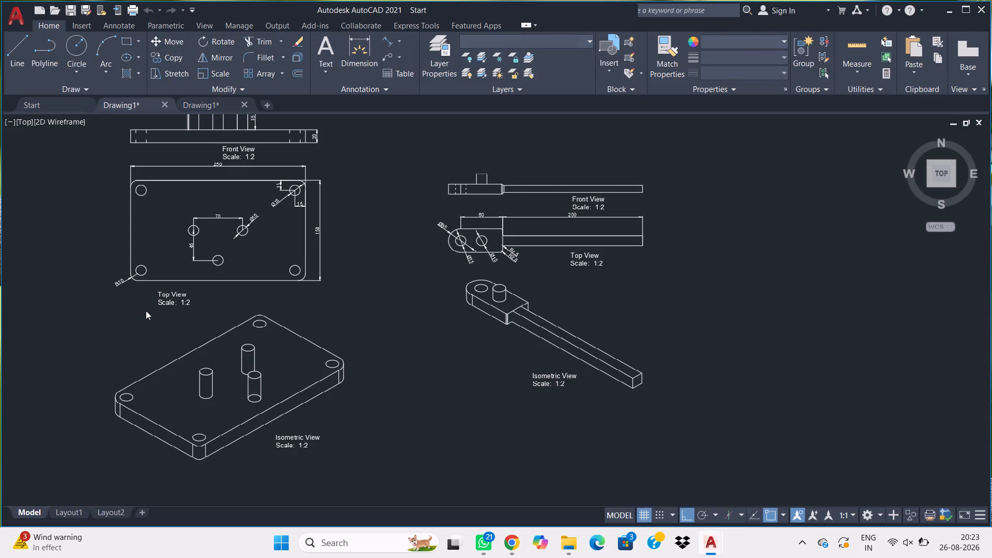
left_click(58, 513)
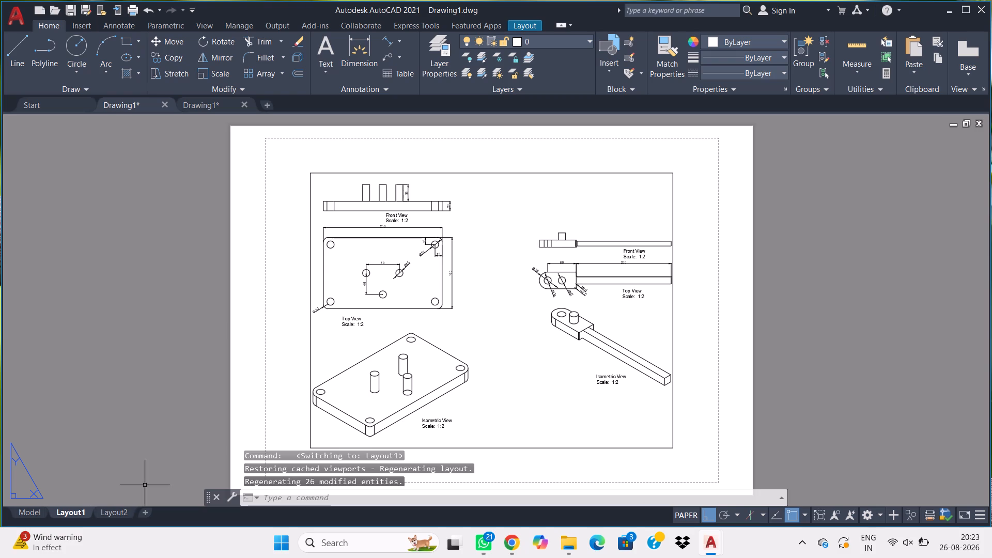
middle_click_drag(576, 399, 576, 375)
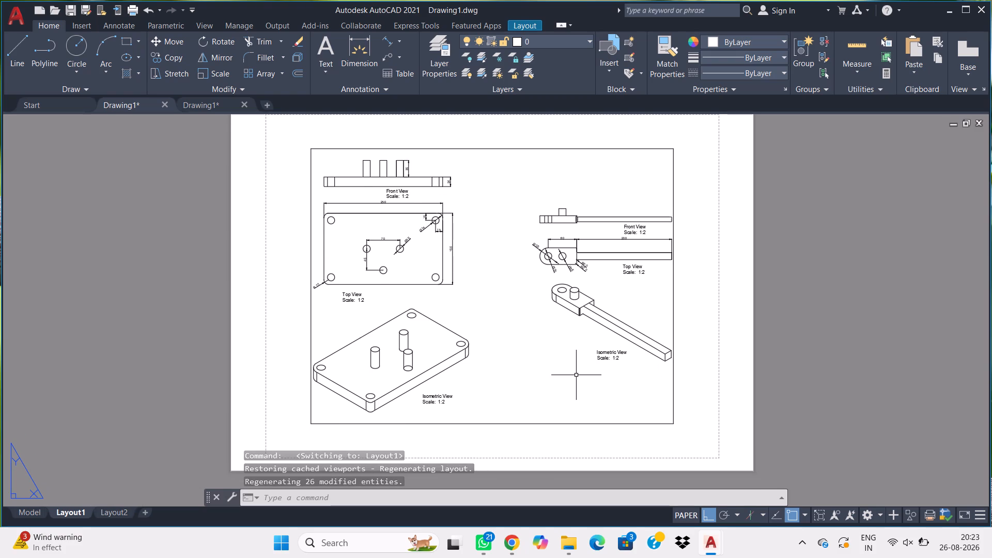
left_click(115, 513)
left_click(65, 509)
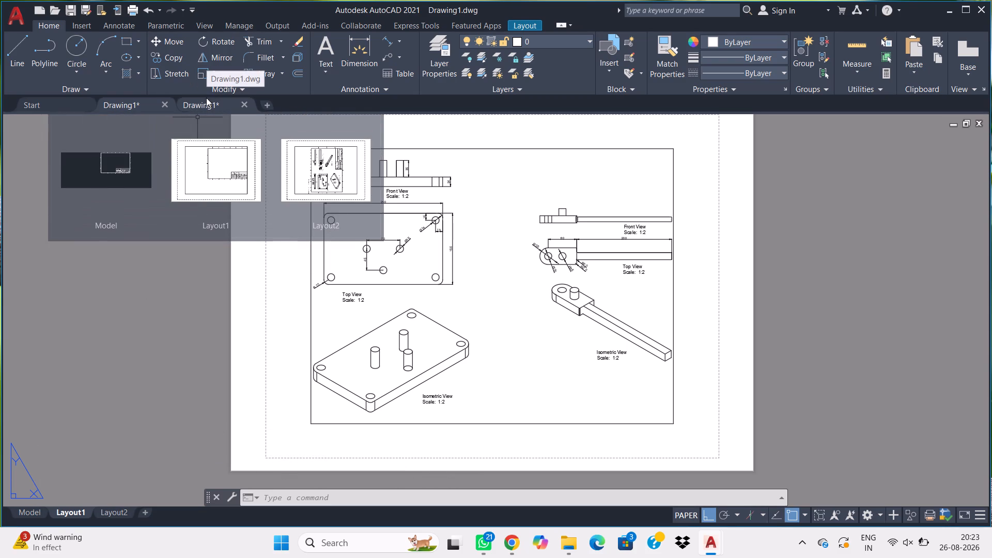
left_click(111, 105)
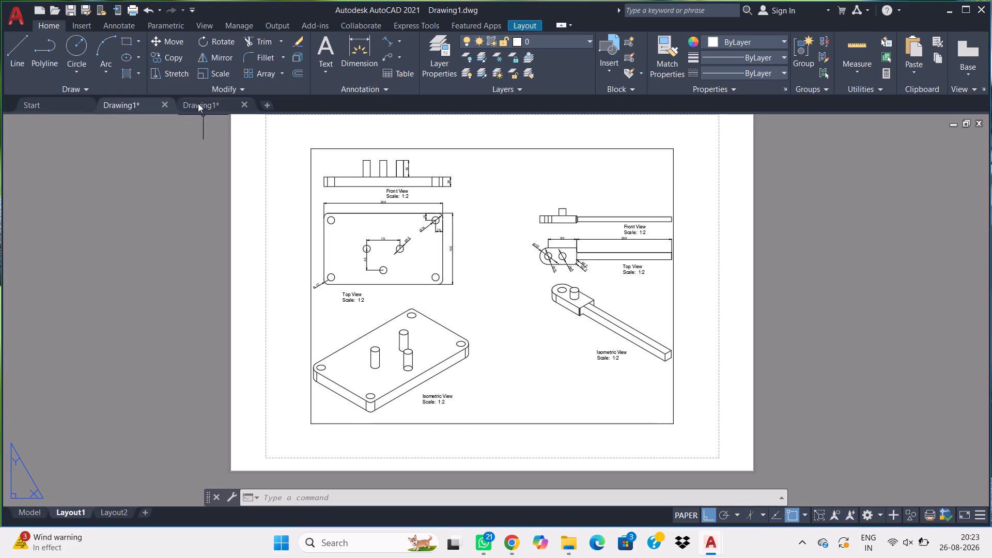
left_click(25, 514)
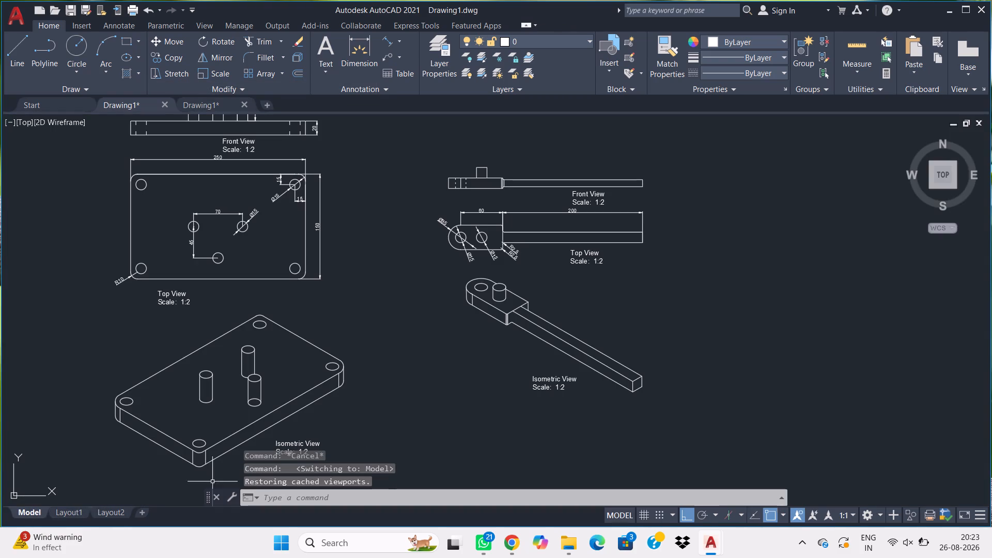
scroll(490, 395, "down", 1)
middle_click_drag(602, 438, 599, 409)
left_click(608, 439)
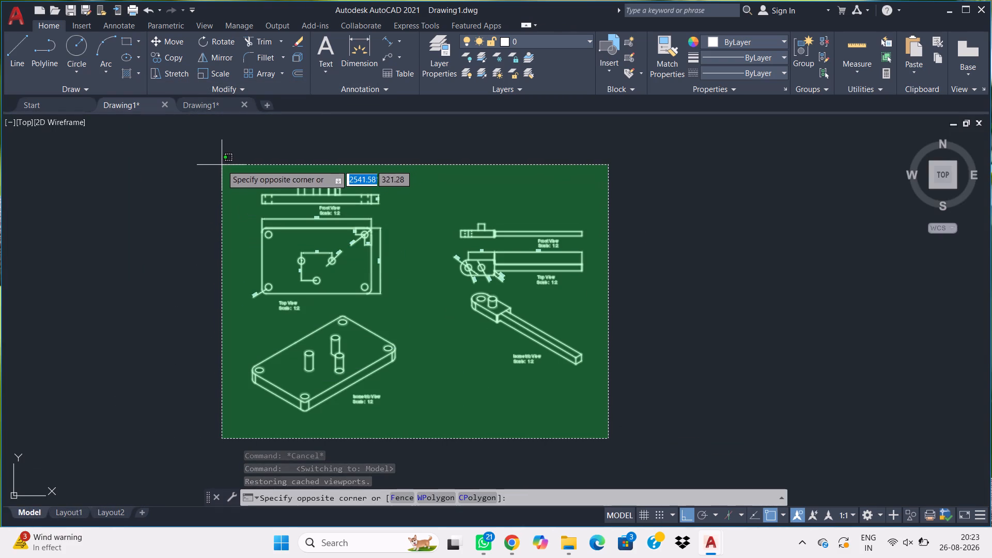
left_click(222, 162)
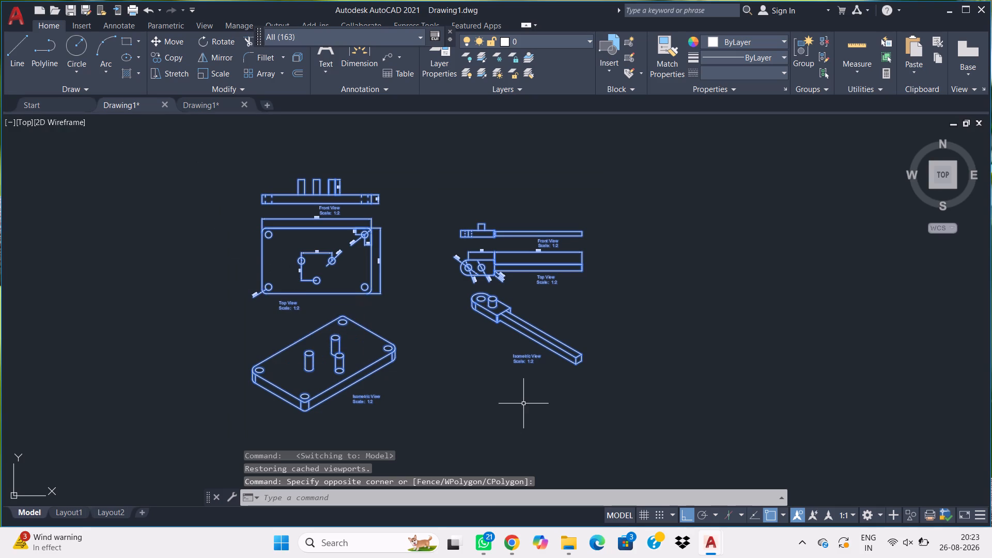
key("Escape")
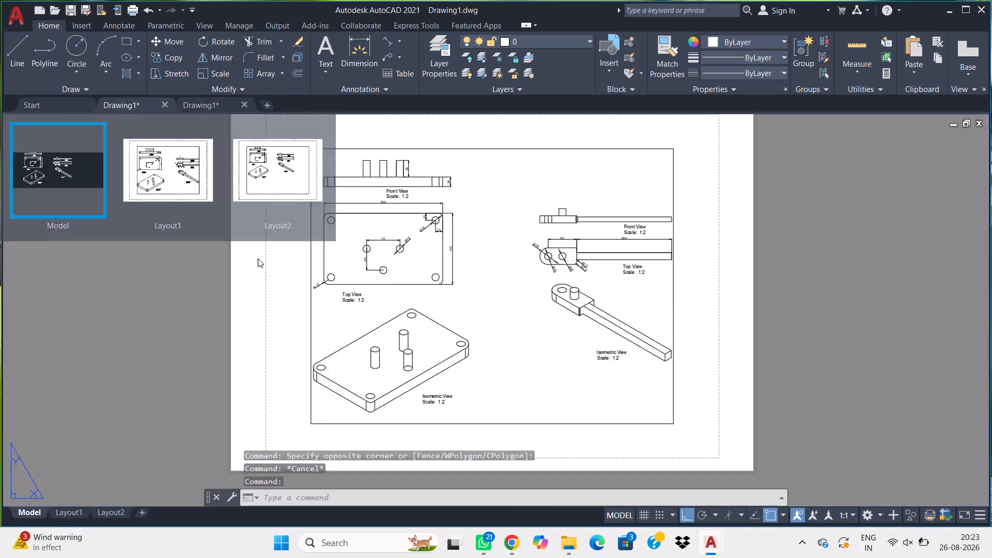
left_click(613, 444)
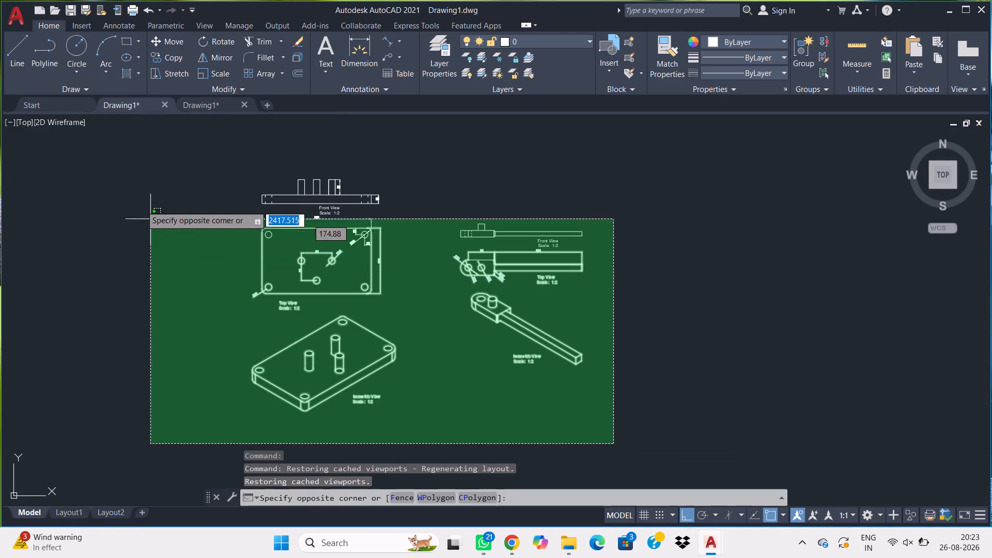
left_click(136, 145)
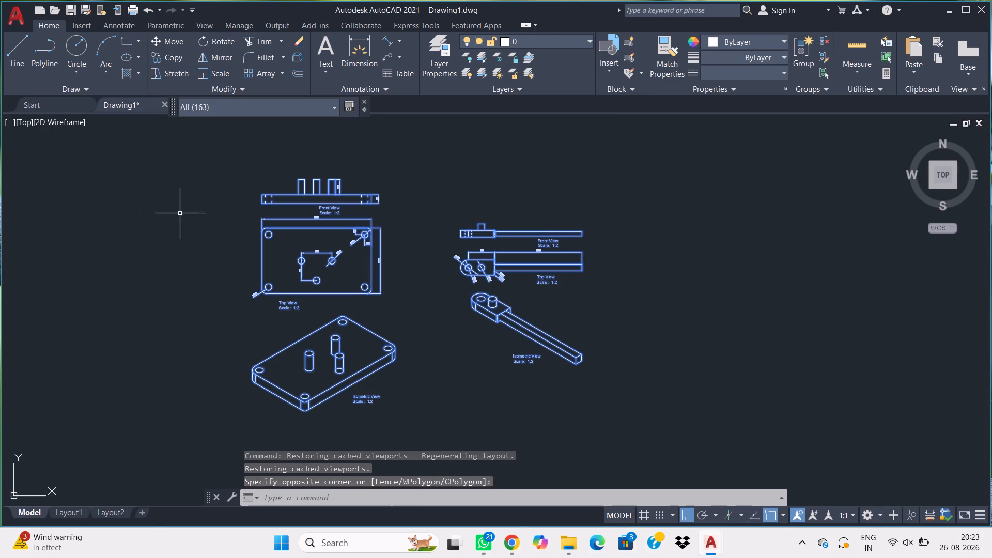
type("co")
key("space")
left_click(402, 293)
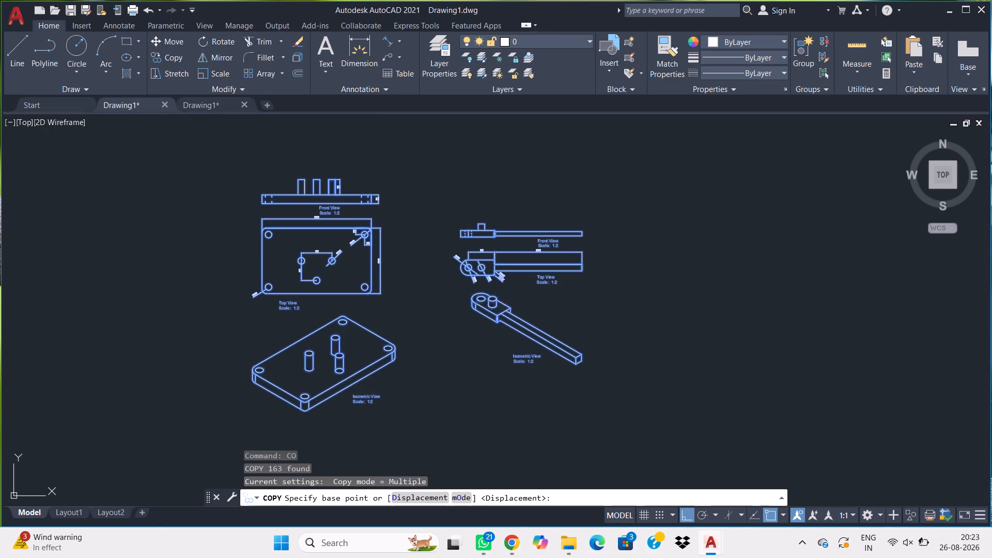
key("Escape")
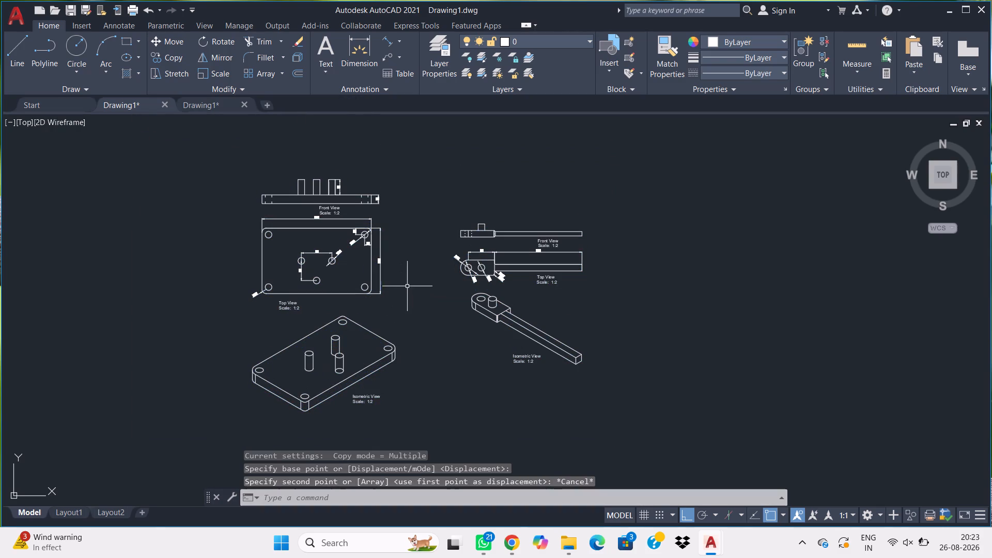
Select all the plate and lever views in model space, with their dimensions and labels, and copy them to the clipboard.
left_click(598, 447)
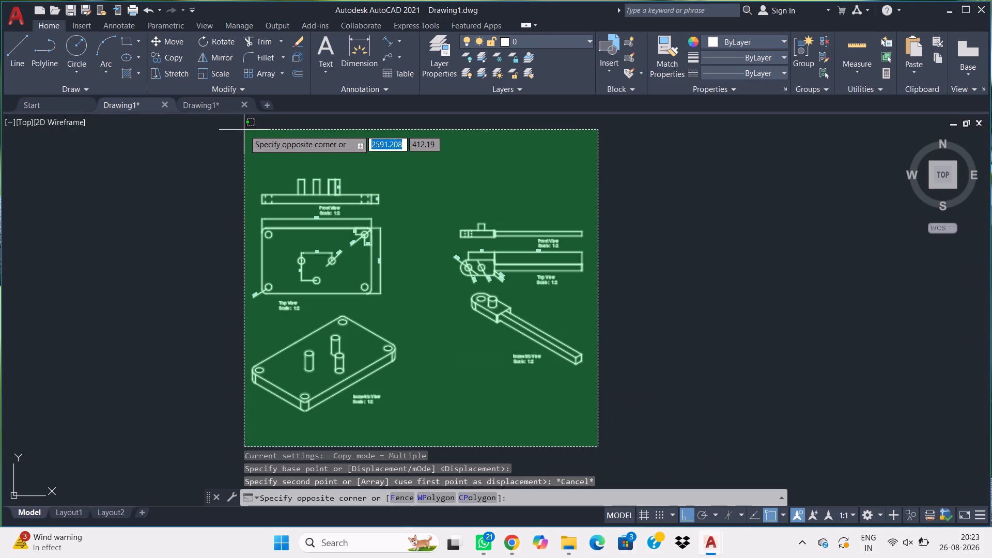
left_click(210, 146)
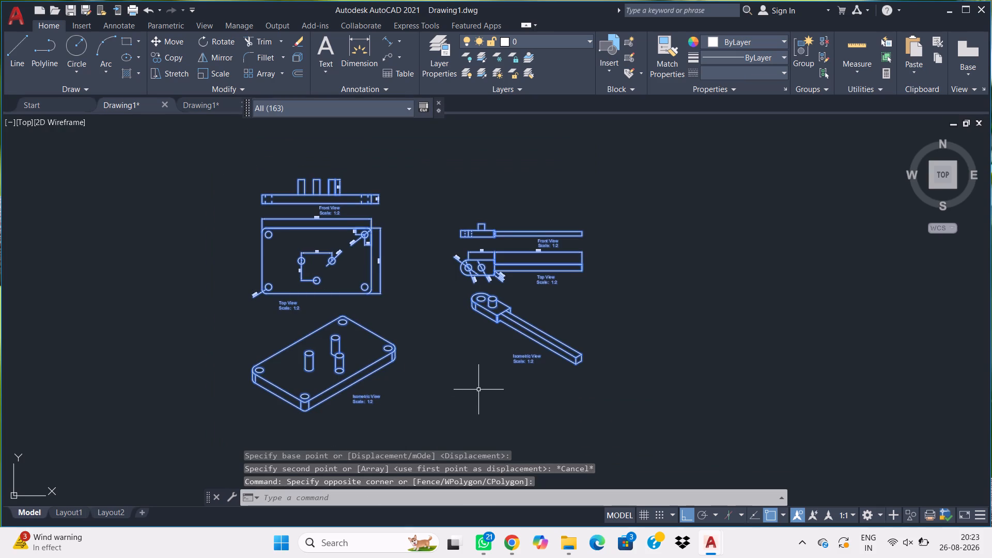
key("ctrl+c")
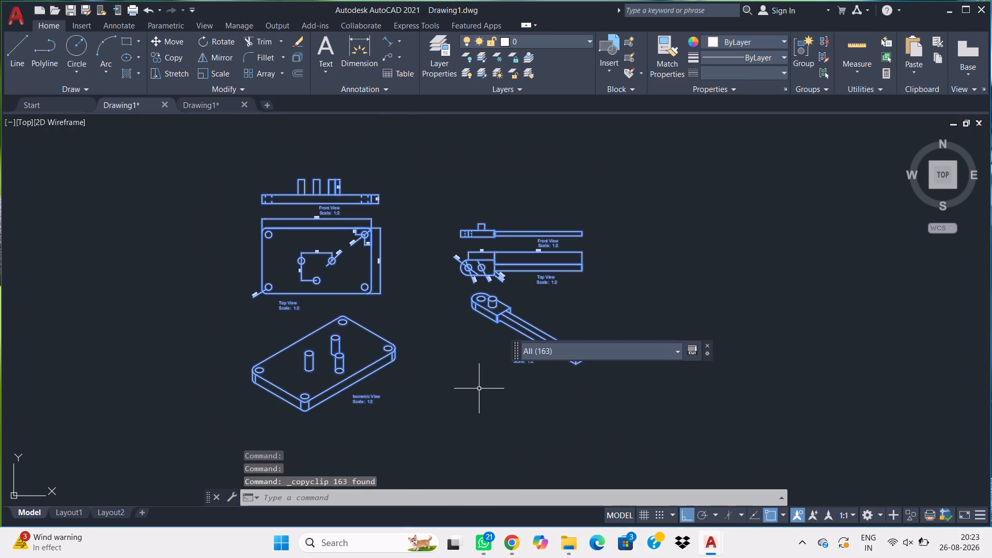
key("ctrl+c")
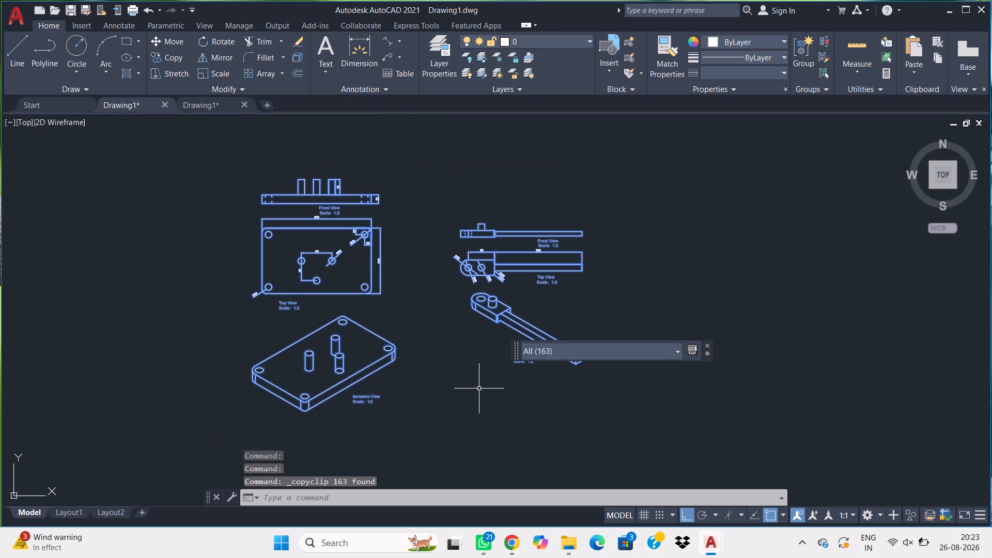
key("ctrl+c")
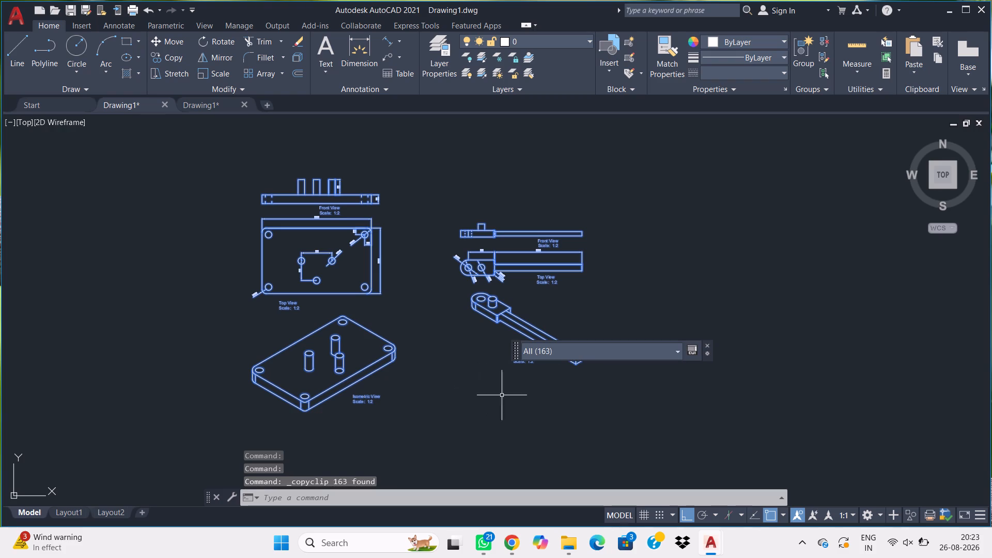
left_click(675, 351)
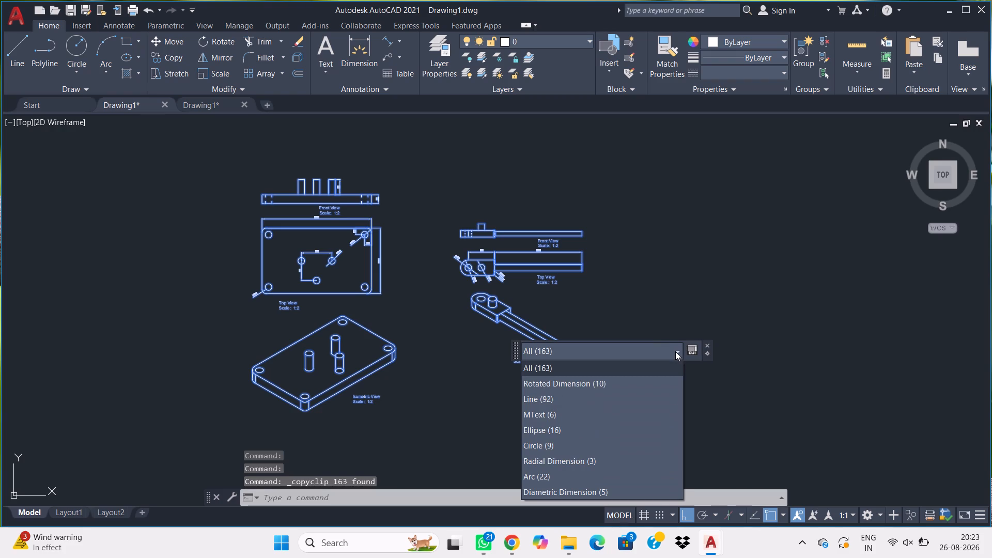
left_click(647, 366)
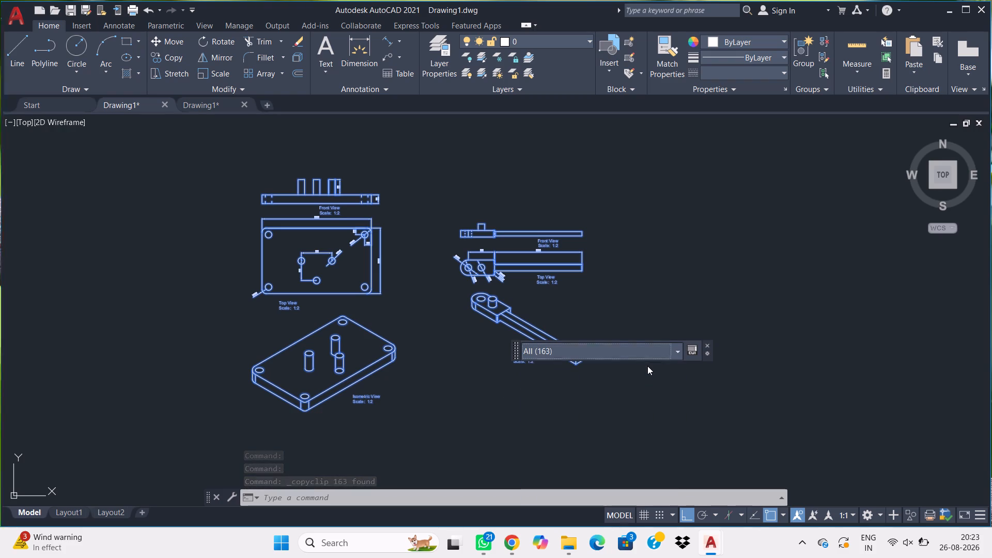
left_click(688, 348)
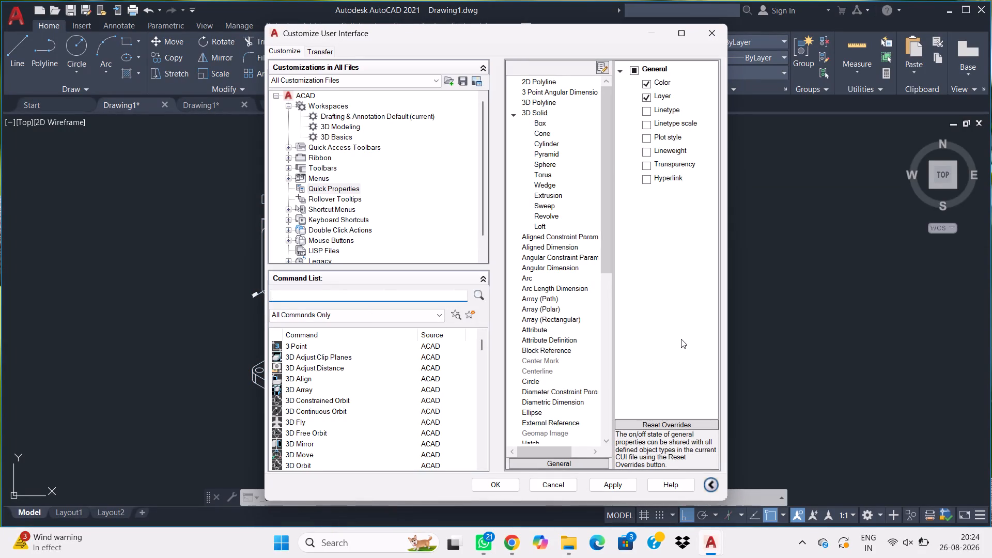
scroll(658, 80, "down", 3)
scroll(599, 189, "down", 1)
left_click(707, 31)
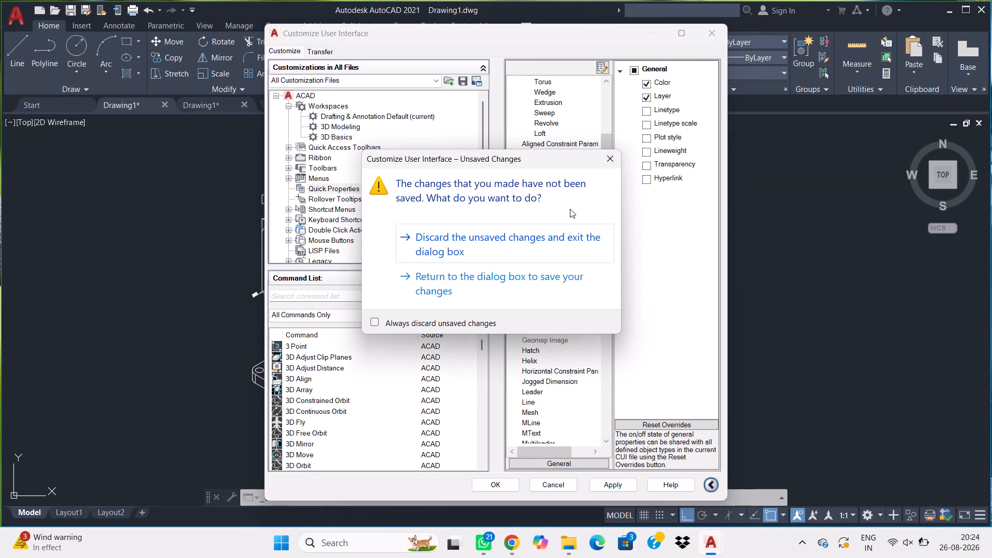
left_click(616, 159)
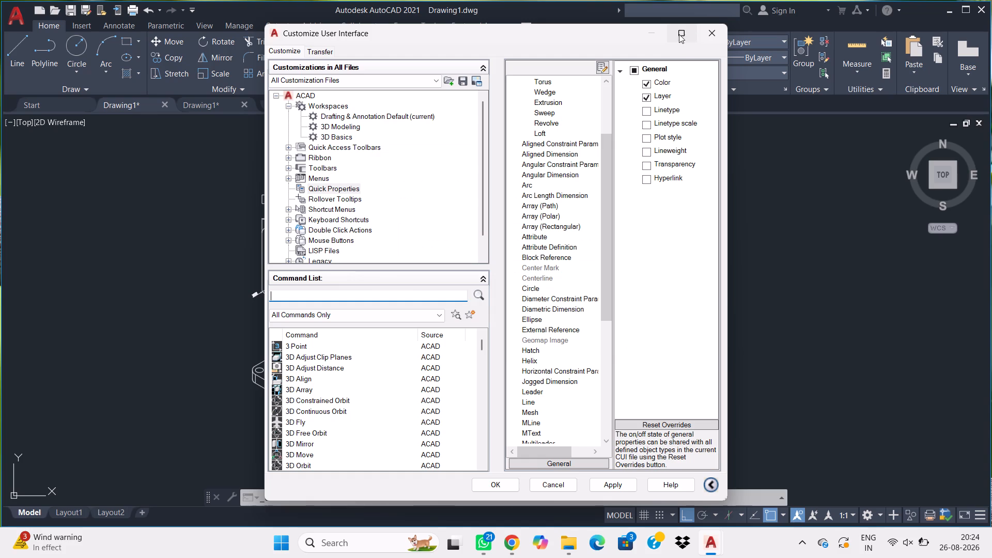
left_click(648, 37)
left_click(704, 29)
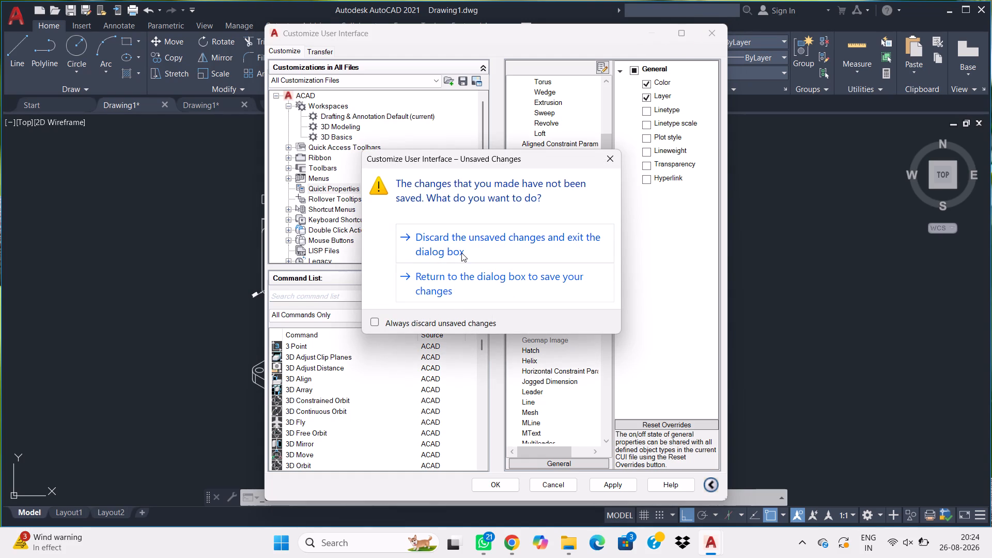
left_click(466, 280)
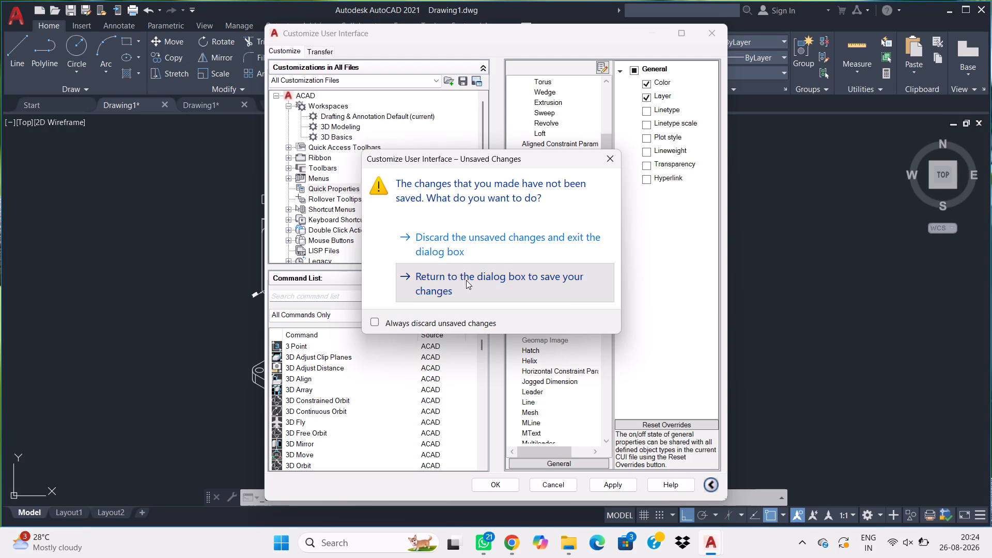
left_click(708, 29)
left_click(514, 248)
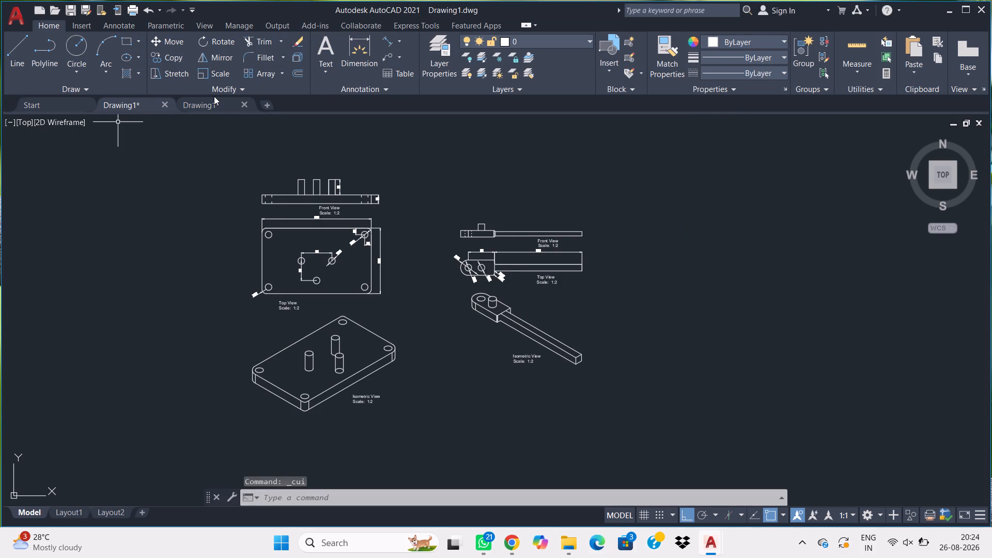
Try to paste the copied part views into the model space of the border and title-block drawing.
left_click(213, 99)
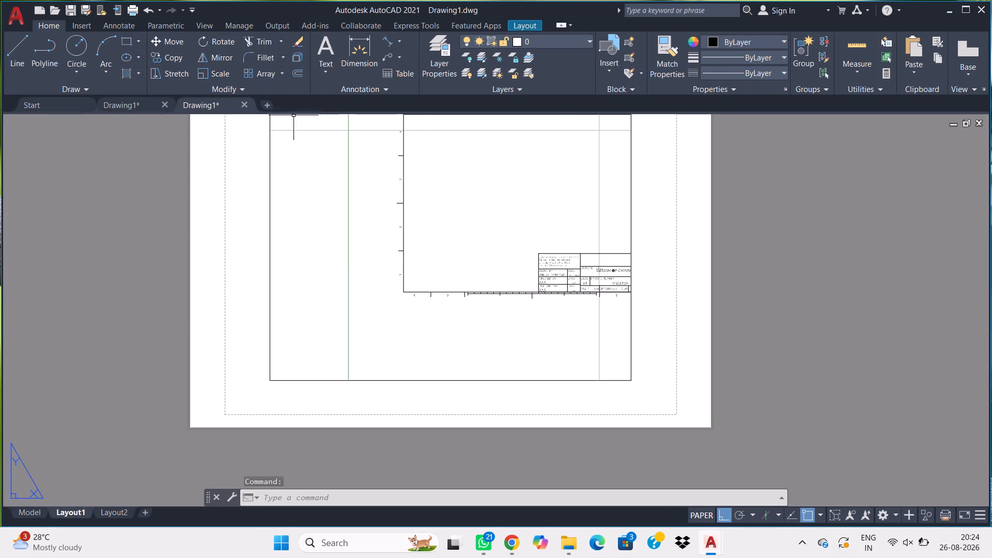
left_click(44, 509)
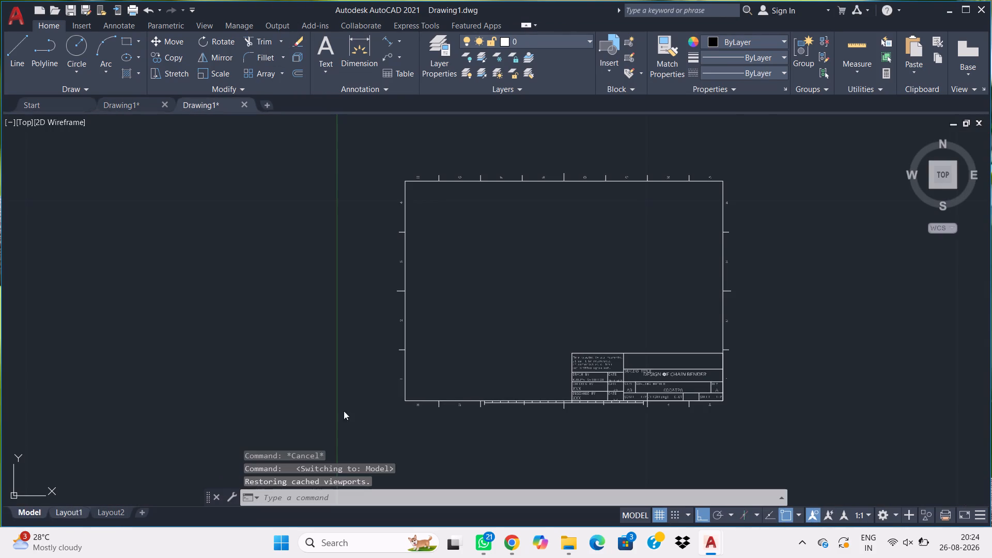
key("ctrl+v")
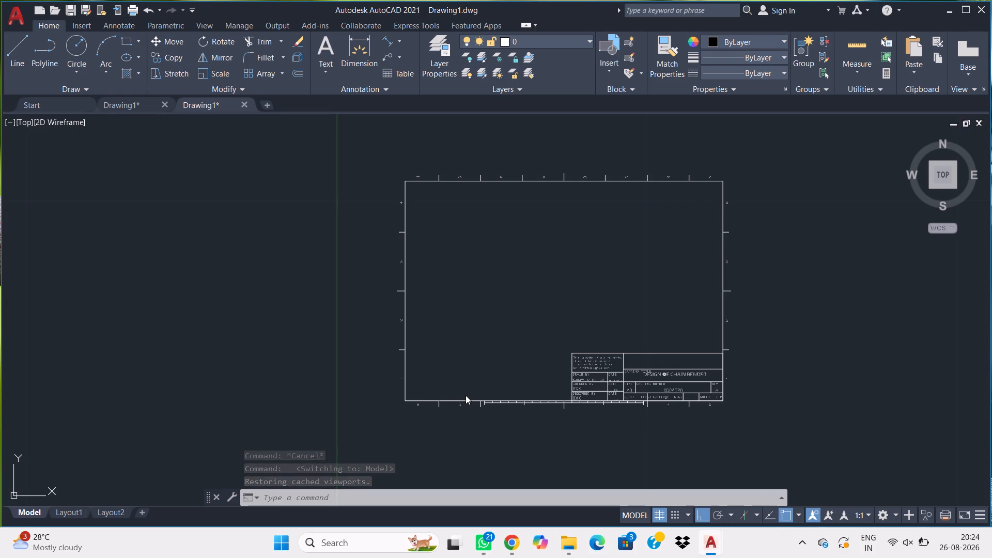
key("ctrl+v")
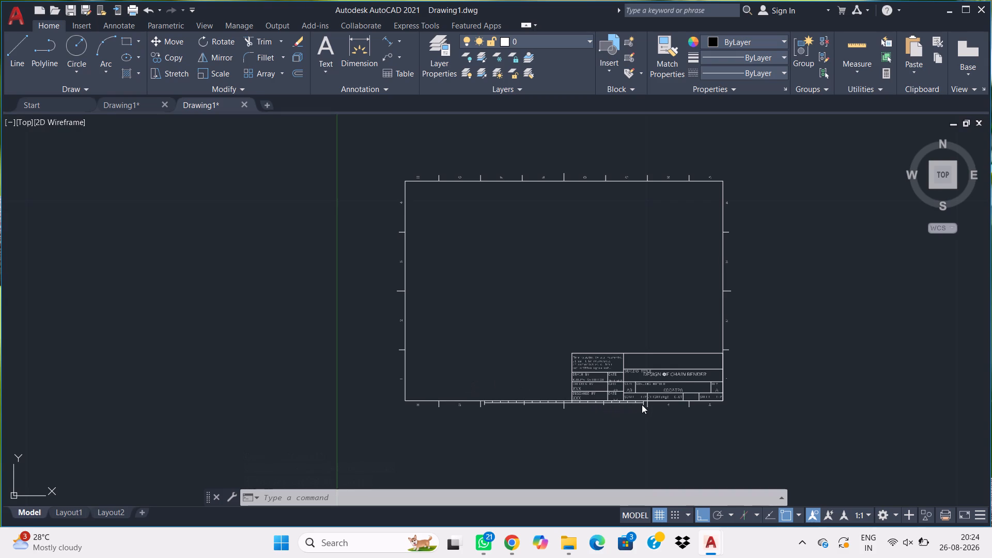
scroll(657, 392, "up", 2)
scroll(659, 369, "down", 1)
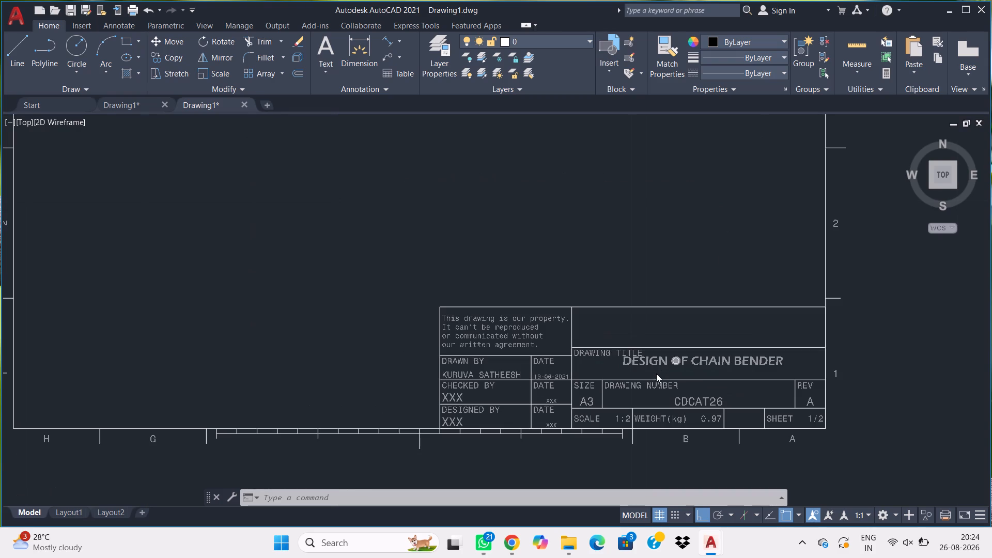
Return to the drawing with the part views and open its Layout1 sheet.
left_click(115, 101)
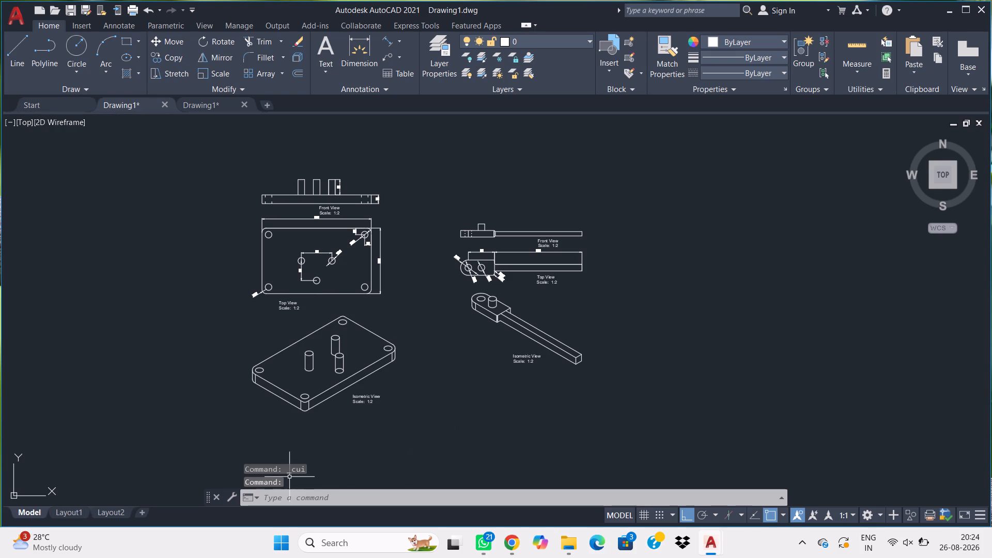
left_click(82, 510)
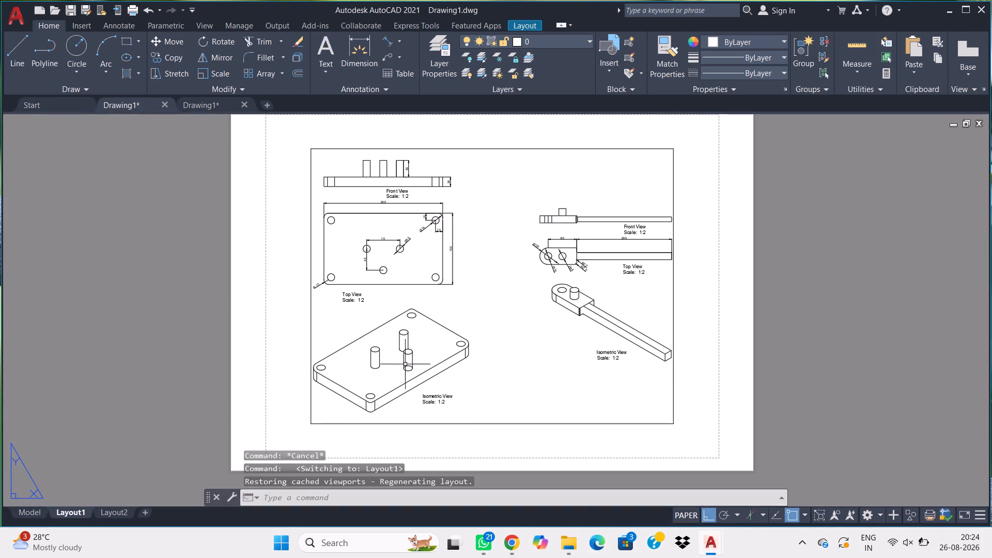
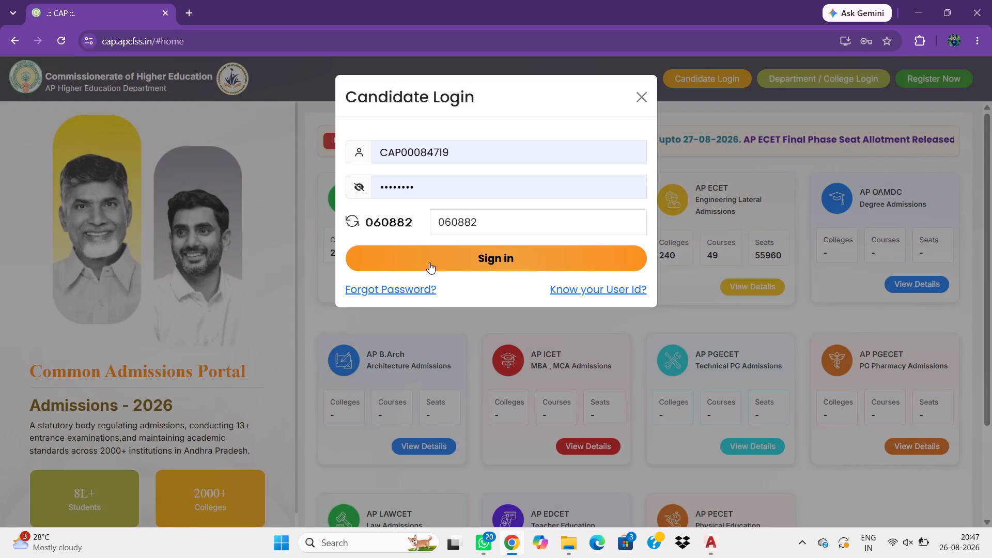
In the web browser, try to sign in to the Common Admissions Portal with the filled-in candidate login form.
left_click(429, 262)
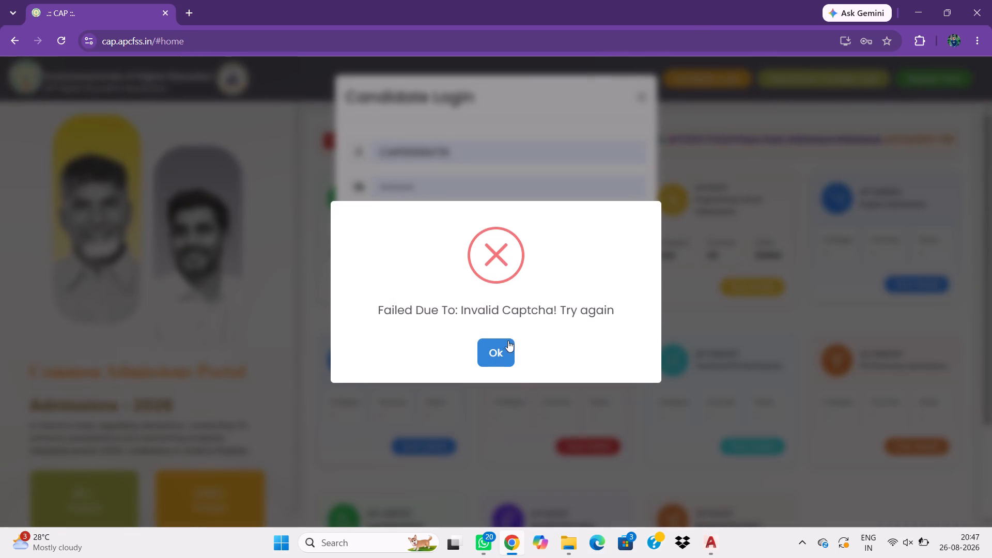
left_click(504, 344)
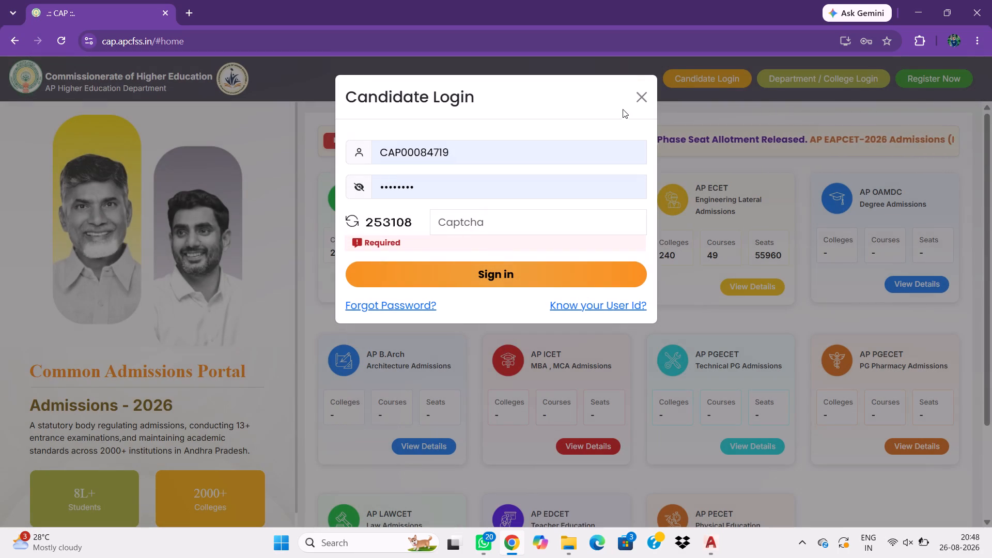
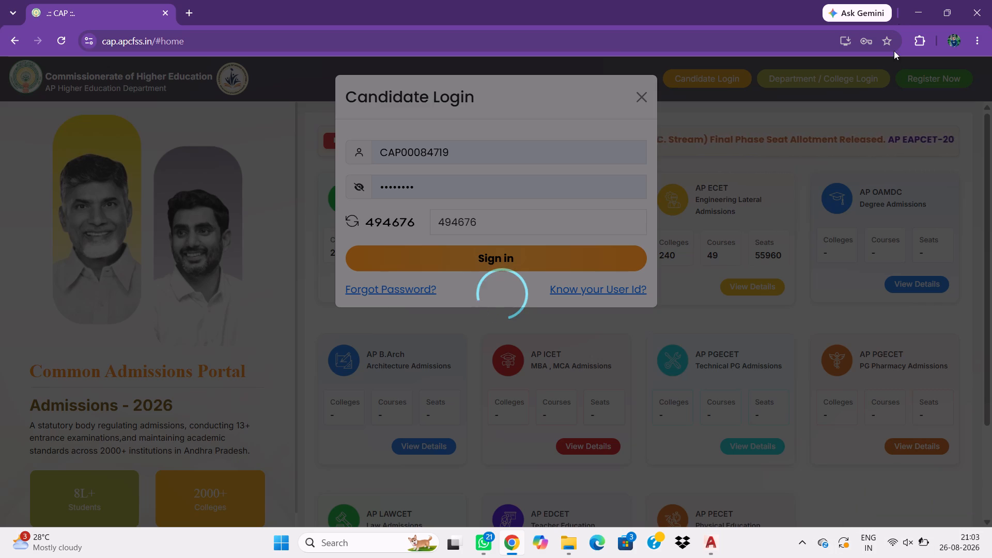
Restart the web browser and search Google for "cap" to find the Common Admissions Portal again.
left_click(983, 8)
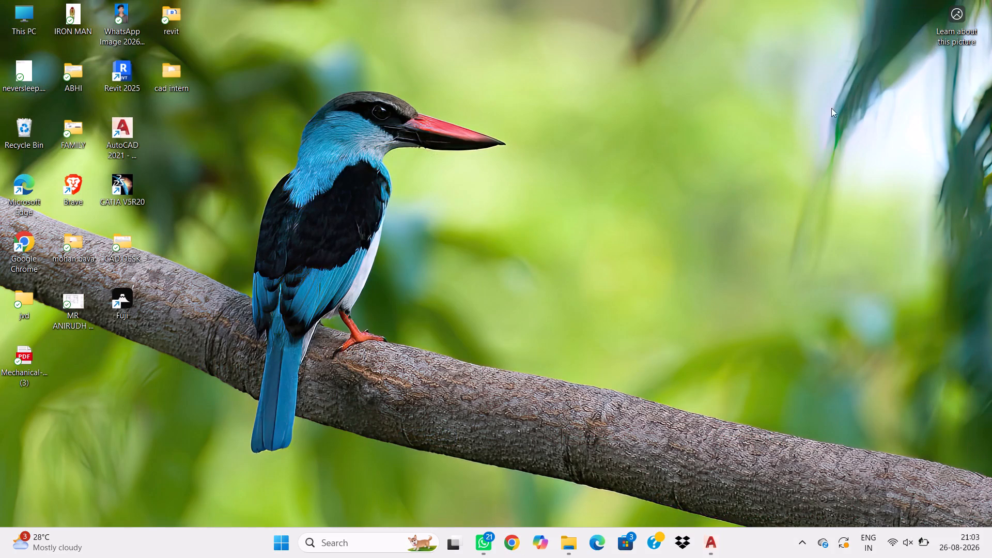
left_click(512, 545)
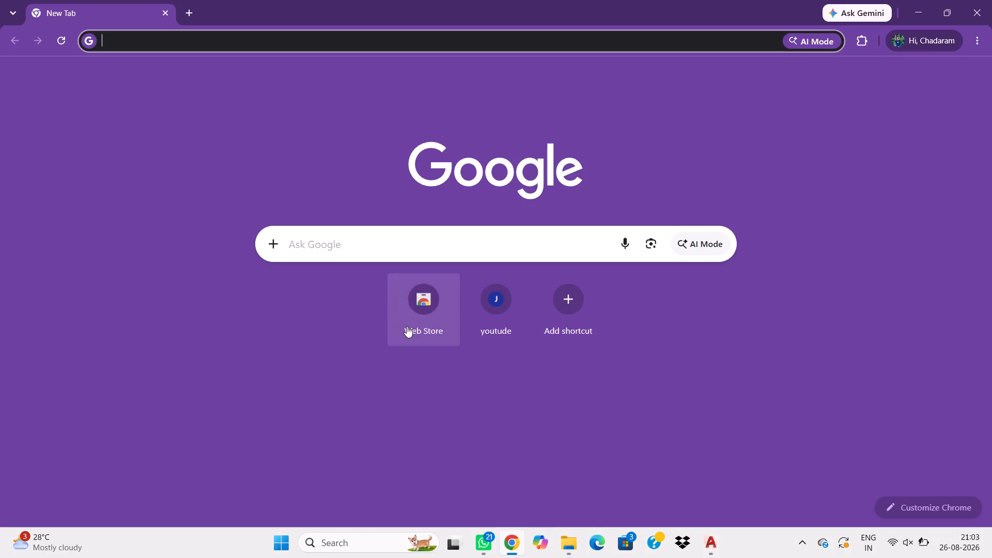
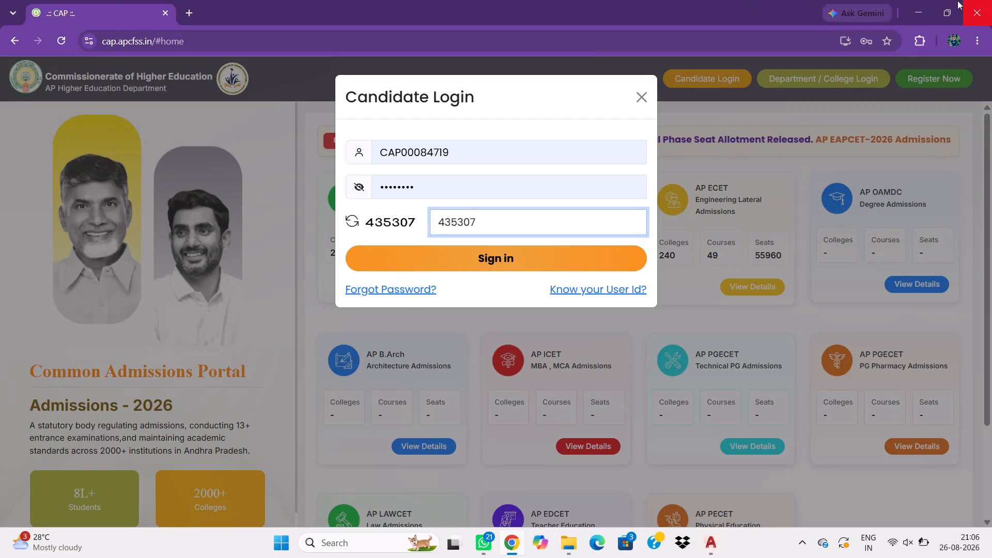
Minimize the browser window and launch the Fuji application from the desktop.
left_click(922, 4)
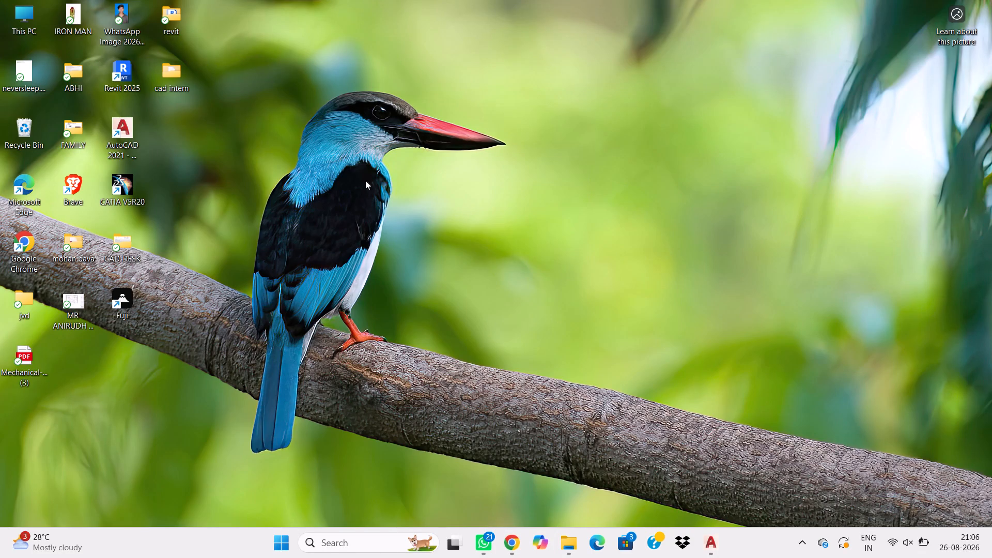
double_click(130, 292)
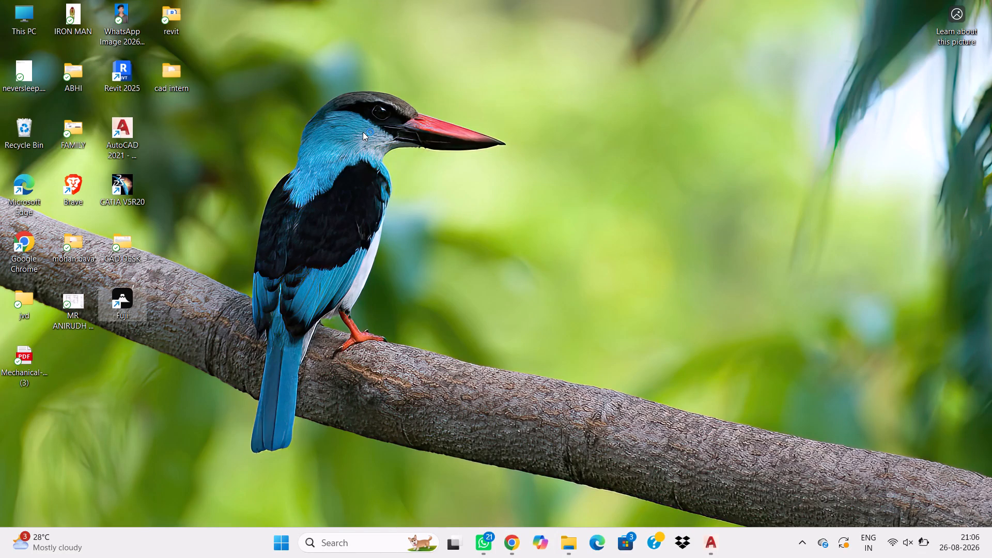
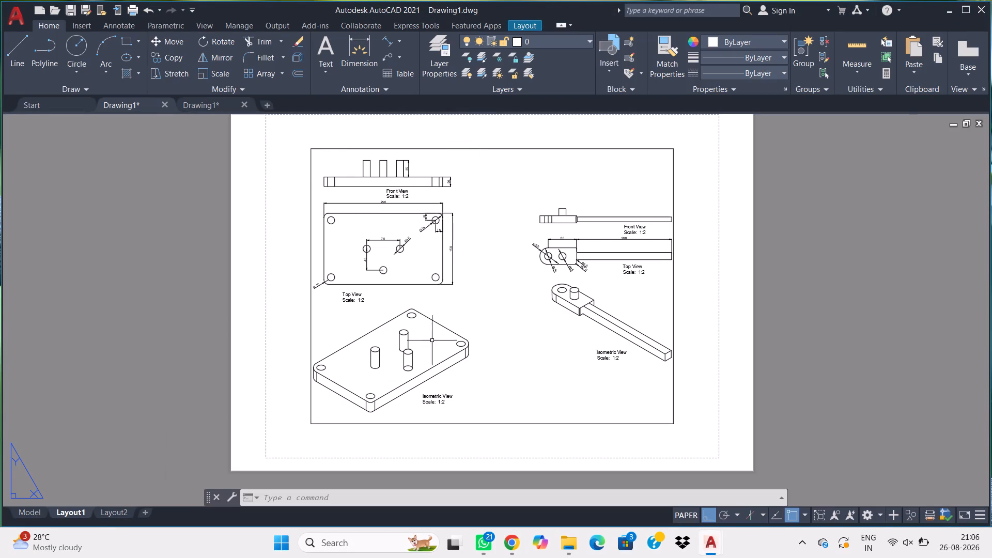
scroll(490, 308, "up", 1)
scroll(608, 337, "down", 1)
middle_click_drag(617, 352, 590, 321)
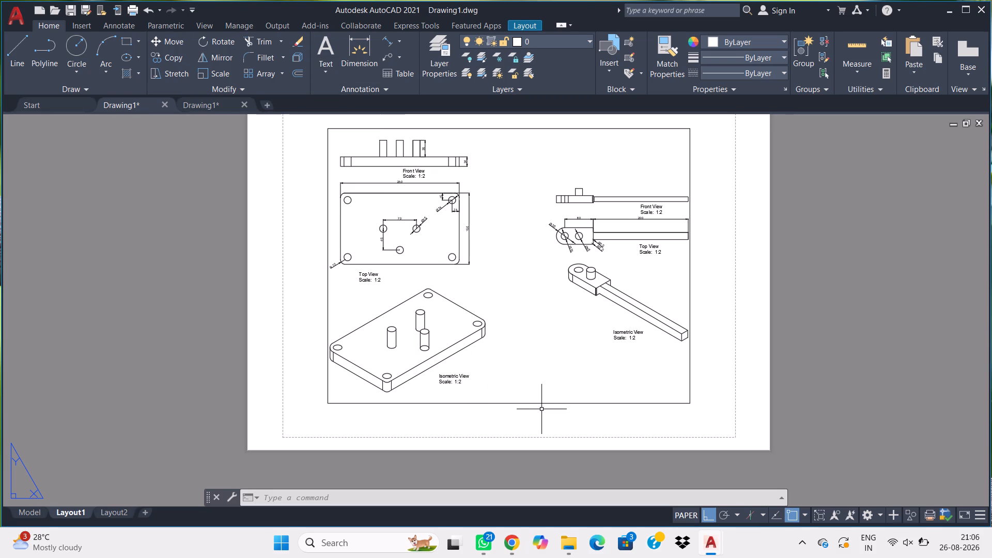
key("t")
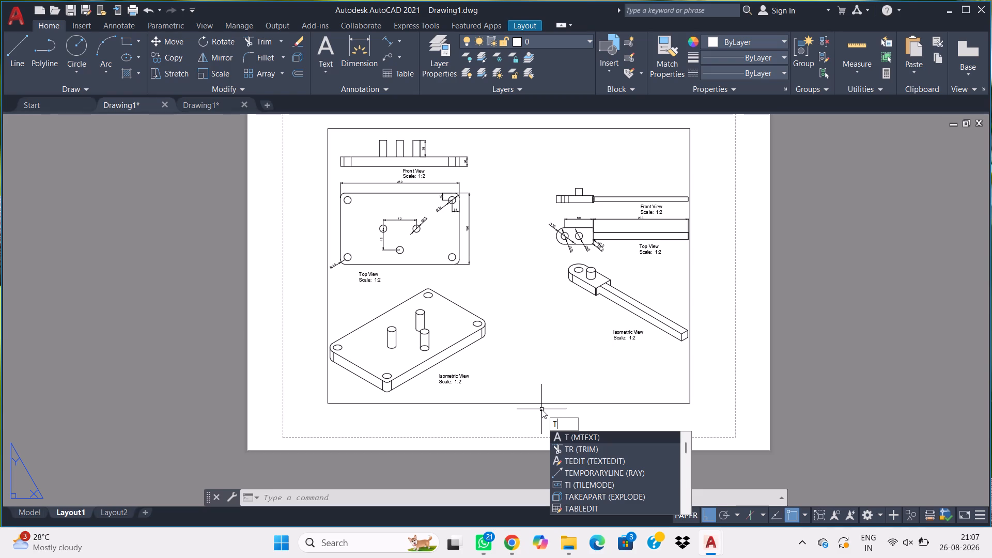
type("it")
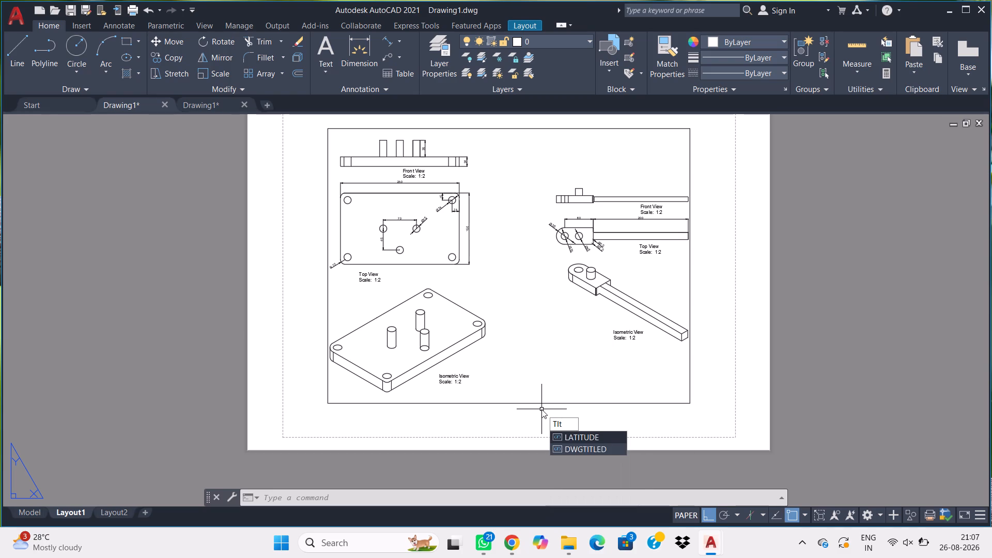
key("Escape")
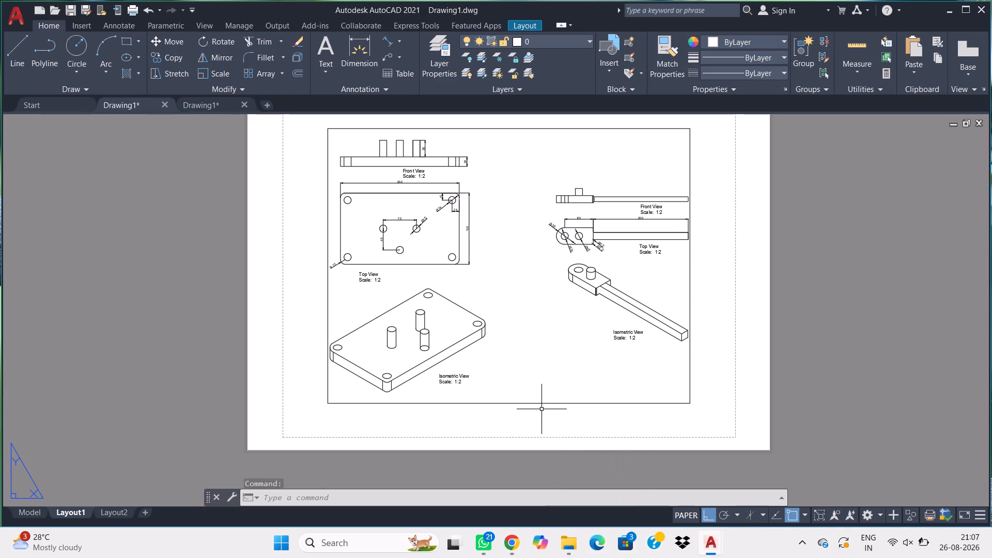
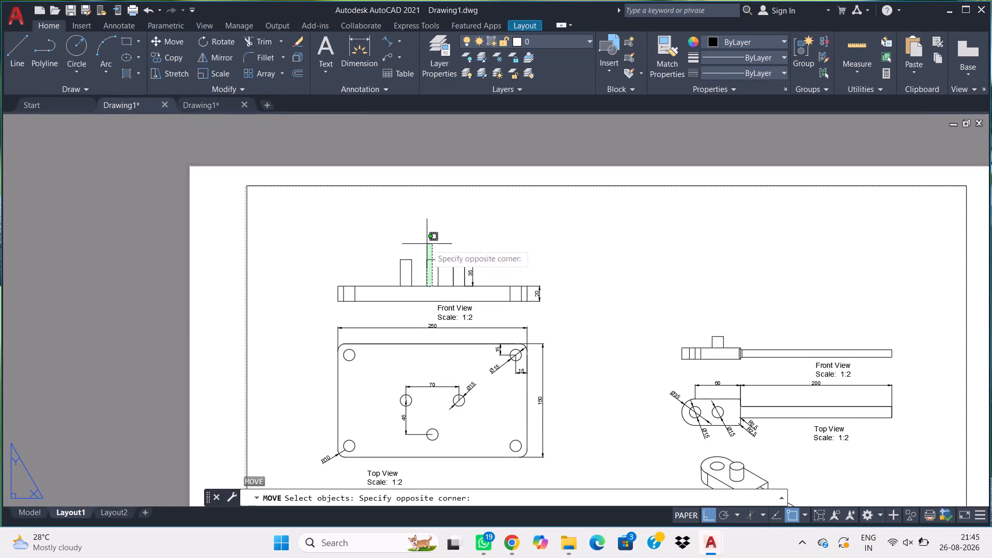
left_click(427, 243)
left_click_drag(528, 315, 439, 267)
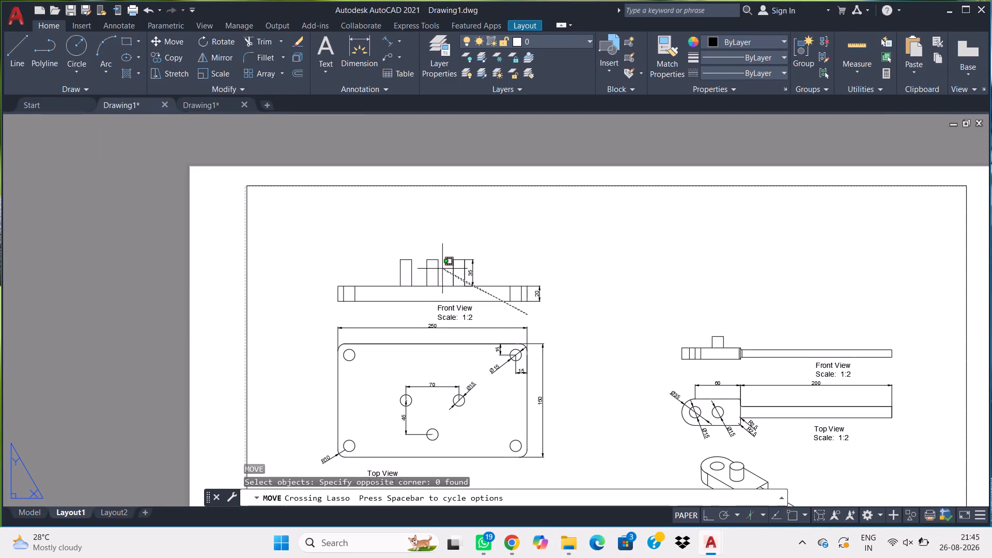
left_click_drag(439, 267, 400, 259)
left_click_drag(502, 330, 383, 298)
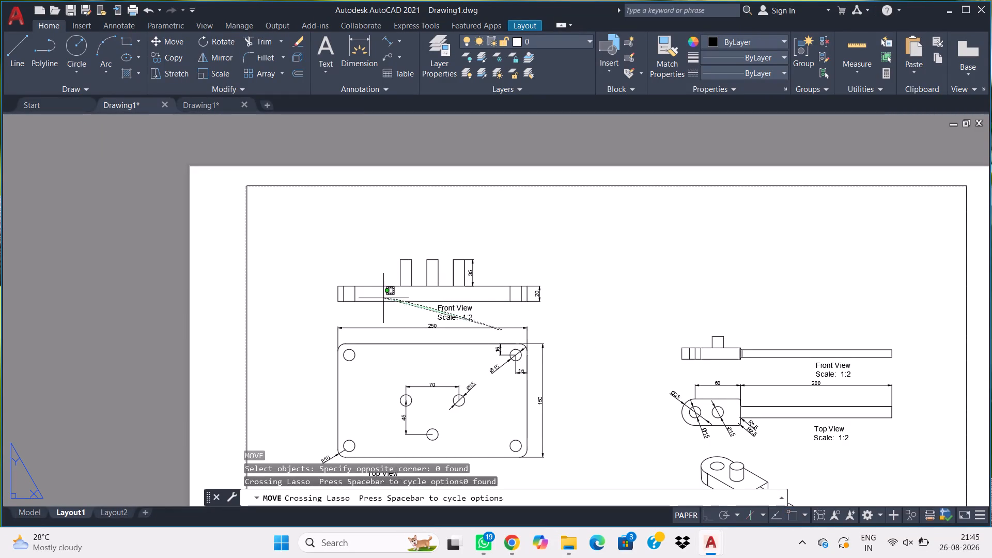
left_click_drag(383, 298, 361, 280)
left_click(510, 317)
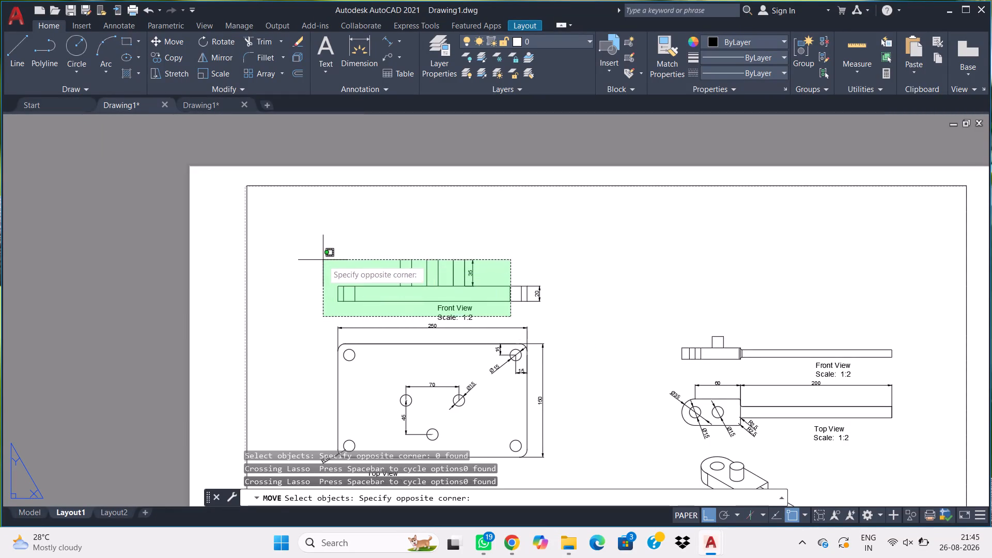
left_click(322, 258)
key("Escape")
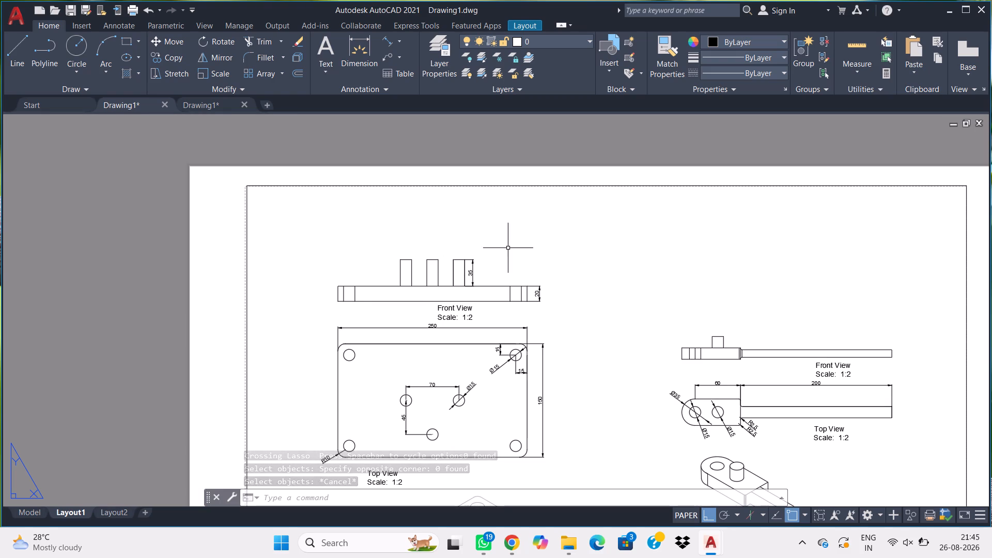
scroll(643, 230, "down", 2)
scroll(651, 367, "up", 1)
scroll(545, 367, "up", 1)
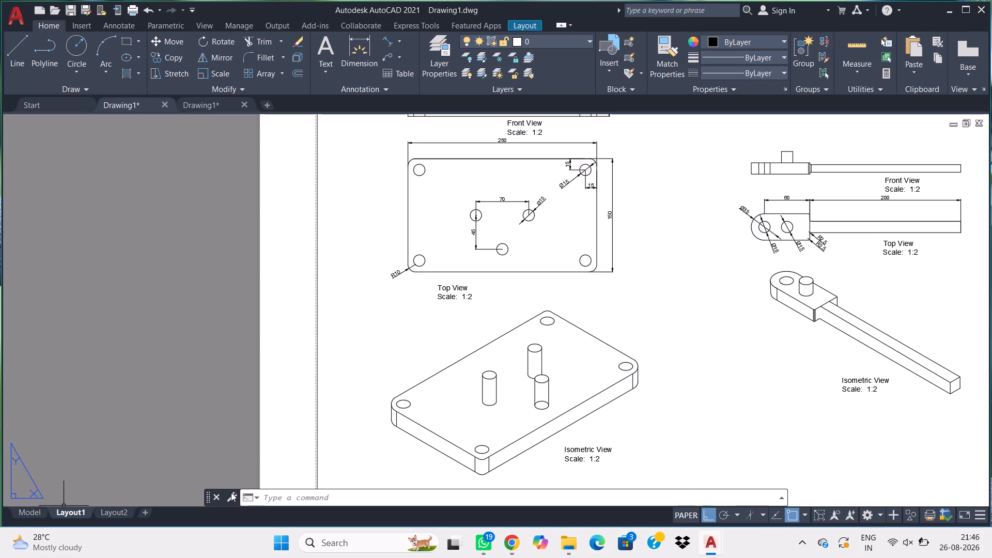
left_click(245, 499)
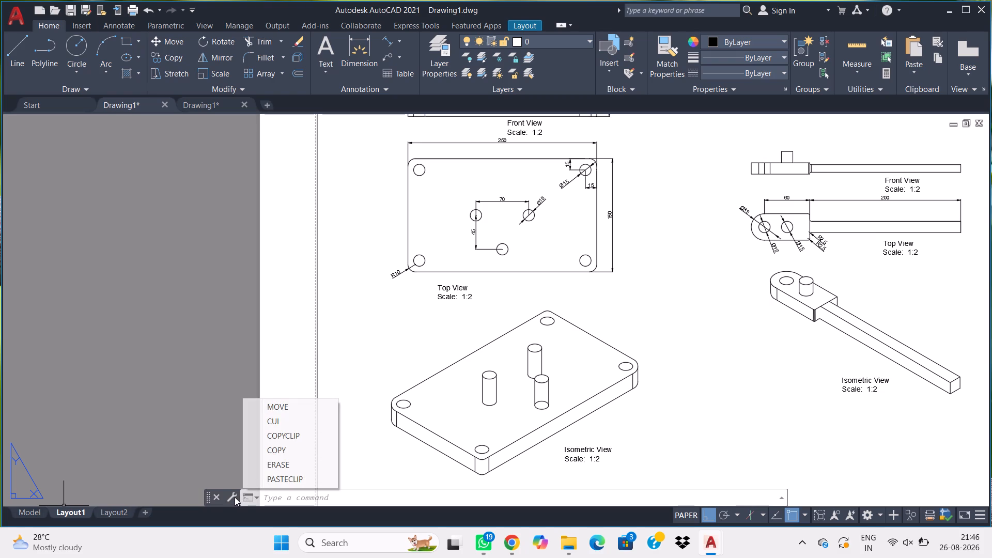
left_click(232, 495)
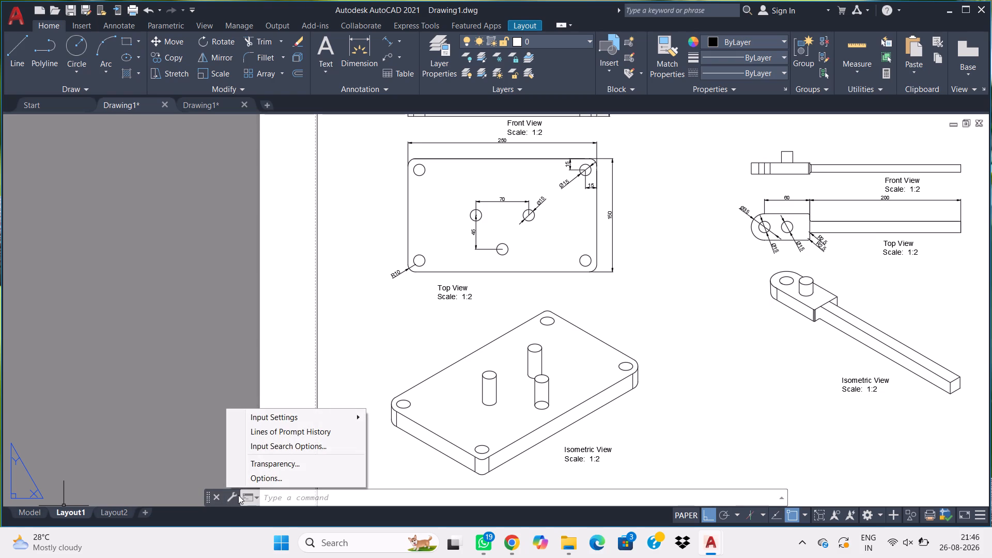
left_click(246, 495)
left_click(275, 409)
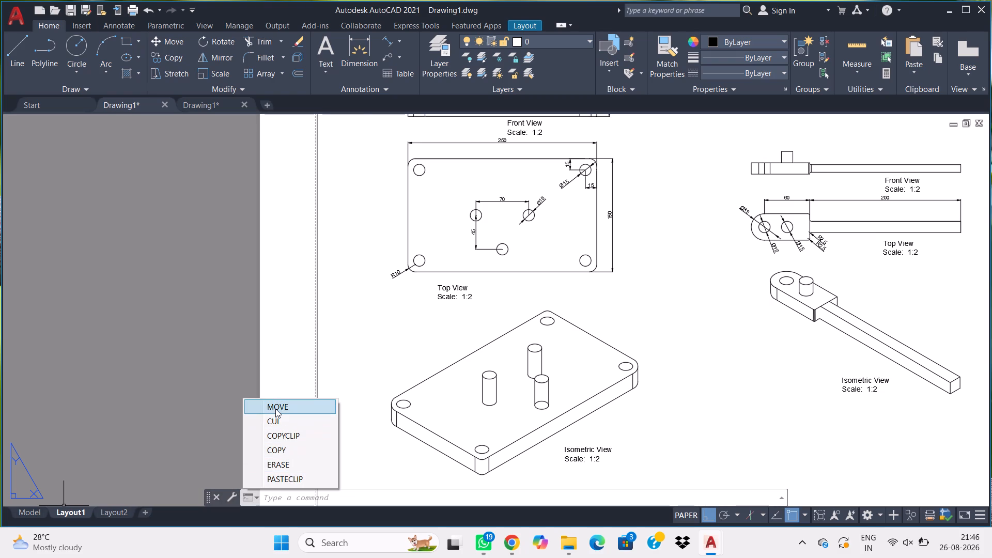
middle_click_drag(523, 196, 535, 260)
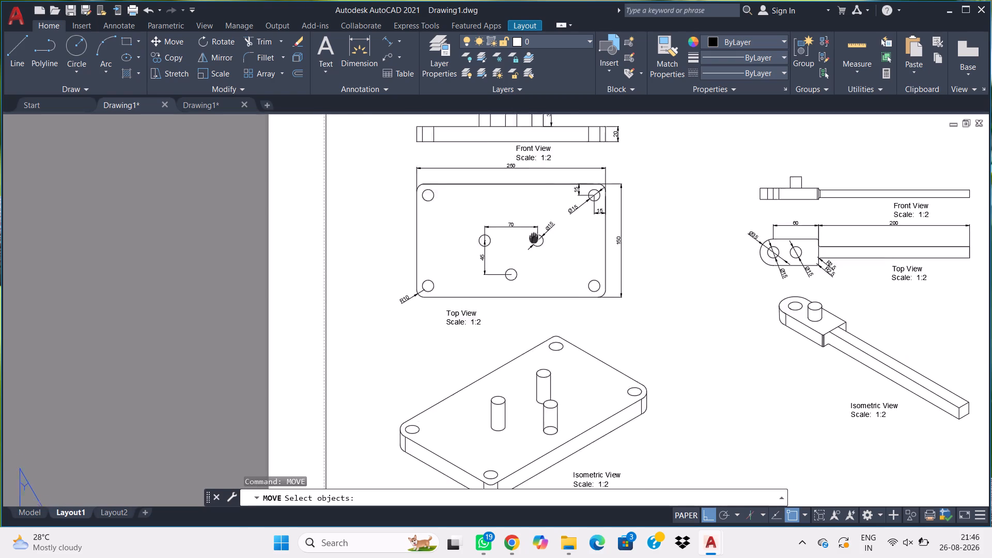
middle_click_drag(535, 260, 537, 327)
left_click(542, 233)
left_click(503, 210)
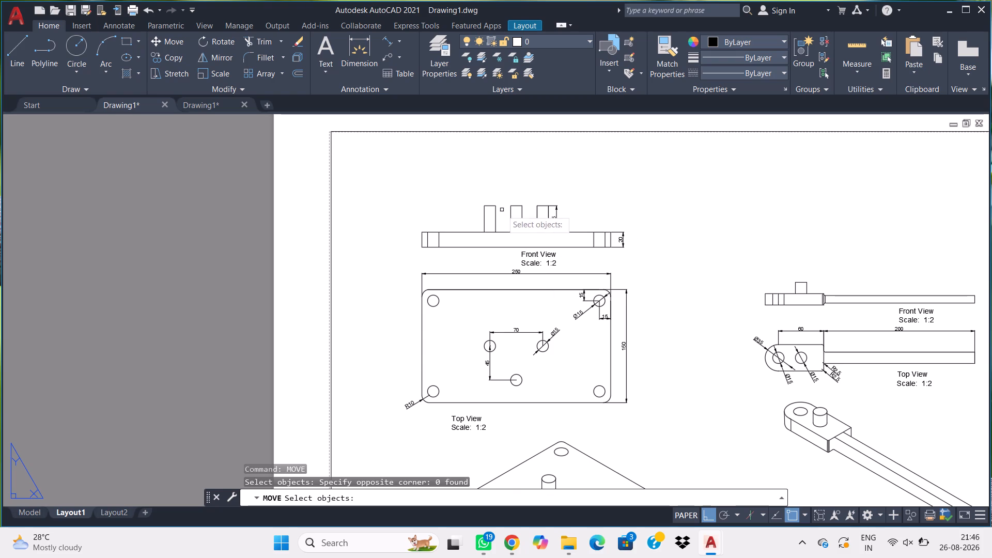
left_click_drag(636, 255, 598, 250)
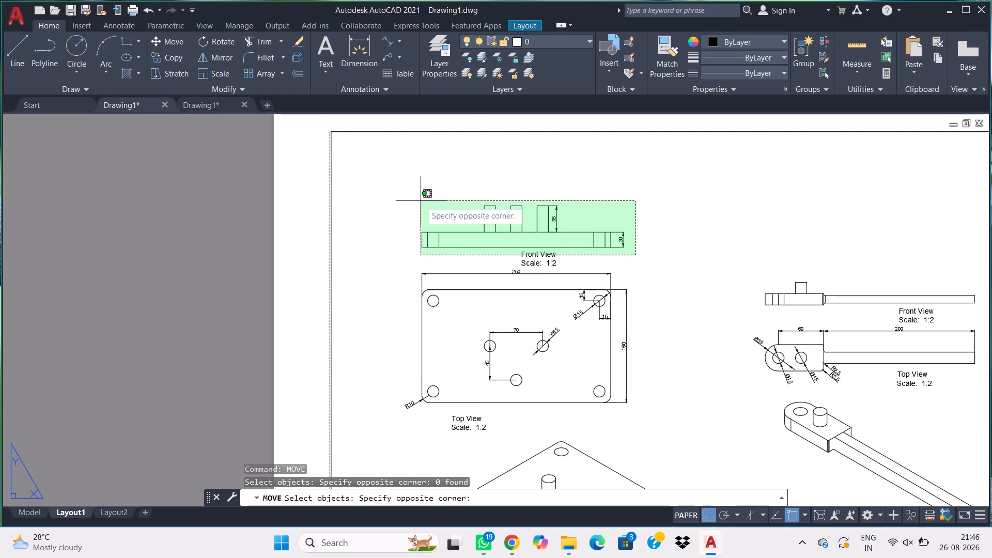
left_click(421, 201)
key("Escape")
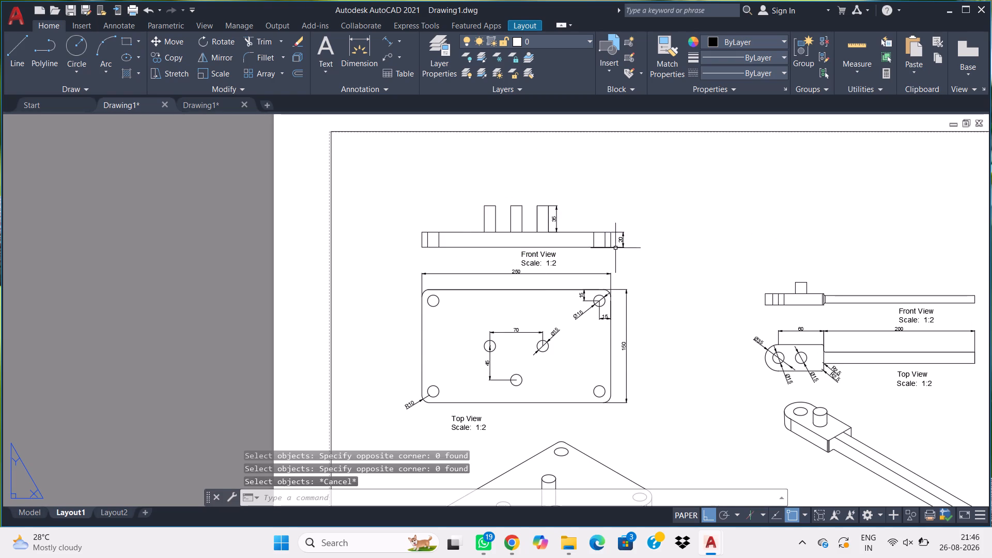
Activate the Layout1 viewport and move the plate's front view with its label and dimensions straight up about 47 units.
double_click(615, 247)
double_click(612, 242)
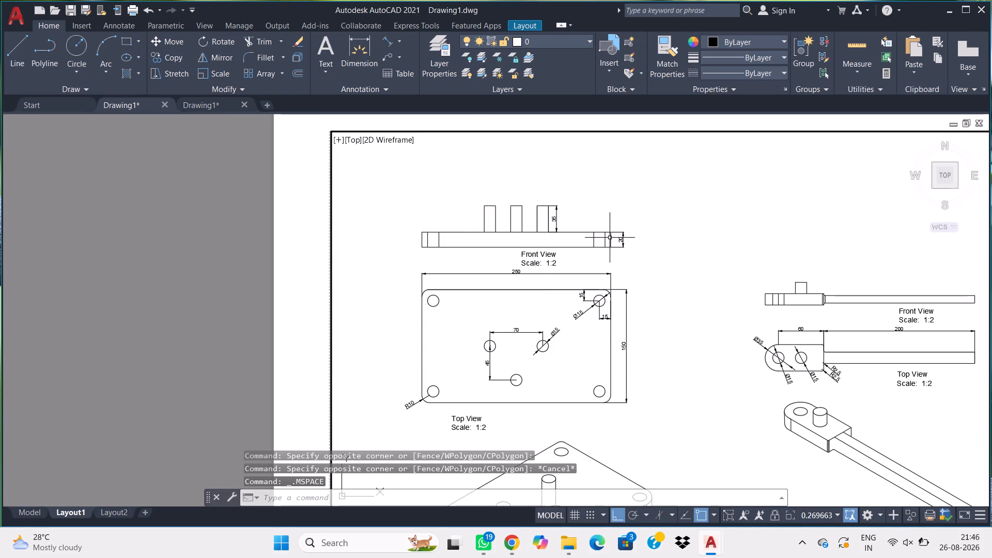
left_click_drag(608, 238, 555, 231)
key("Escape")
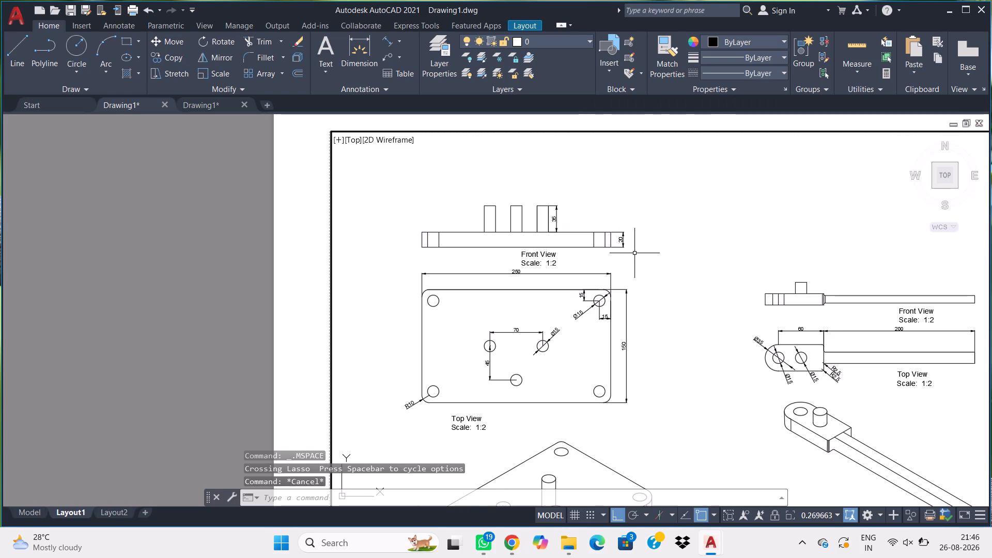
left_click_drag(637, 253, 627, 253)
left_click(405, 202)
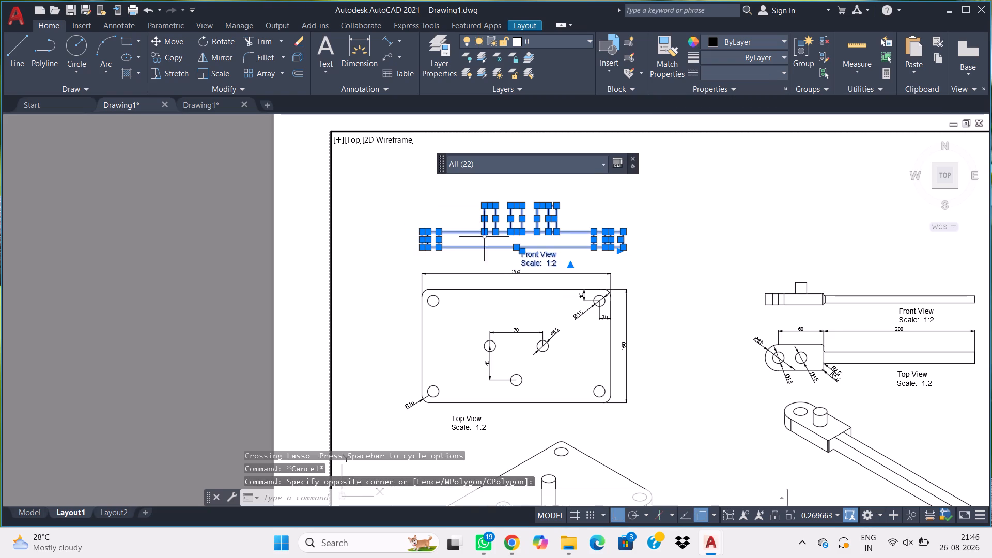
type("m")
key("space")
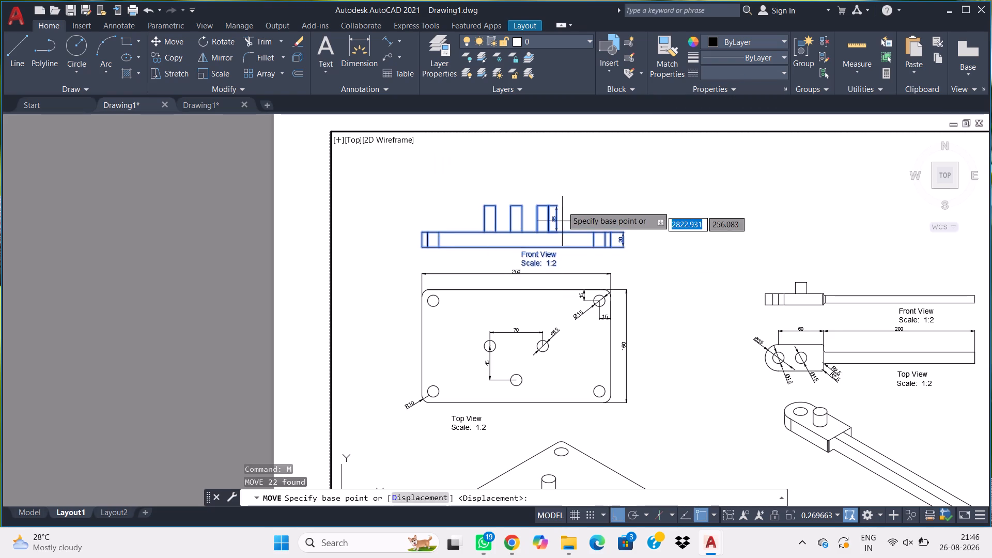
left_click(565, 197)
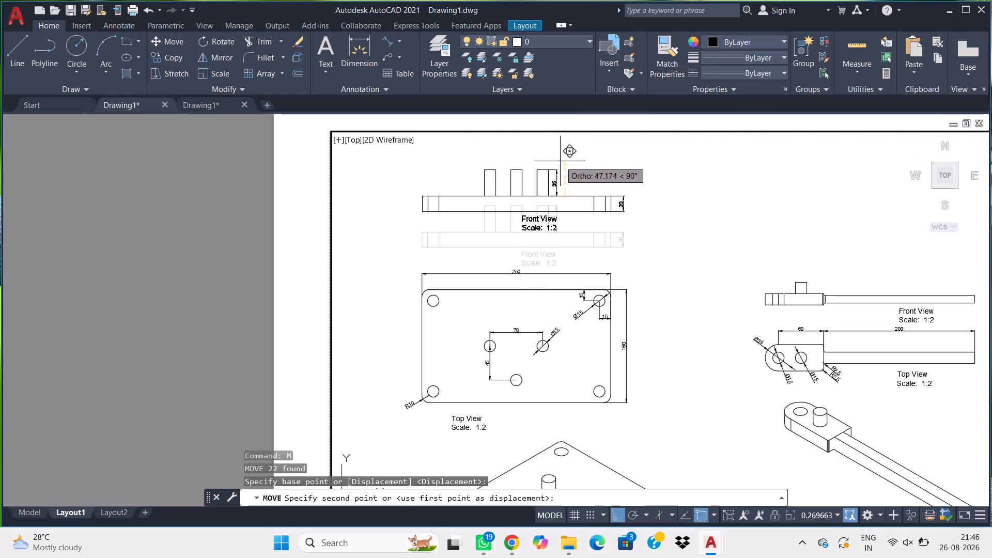
left_click(560, 161)
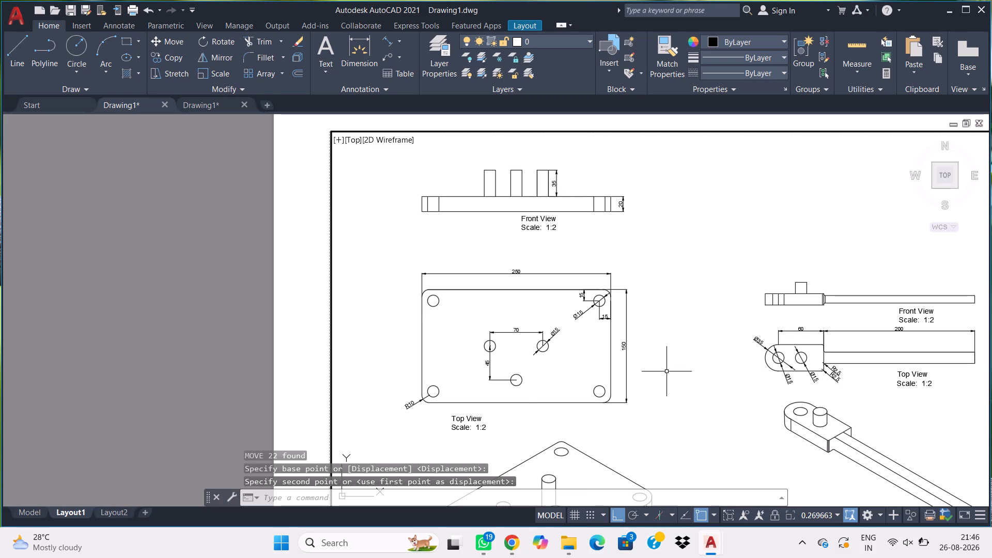
Leave the viewport and return to paper space with the Layout1 sheet in view.
scroll(665, 382, "down", 2)
scroll(659, 369, "up", 1)
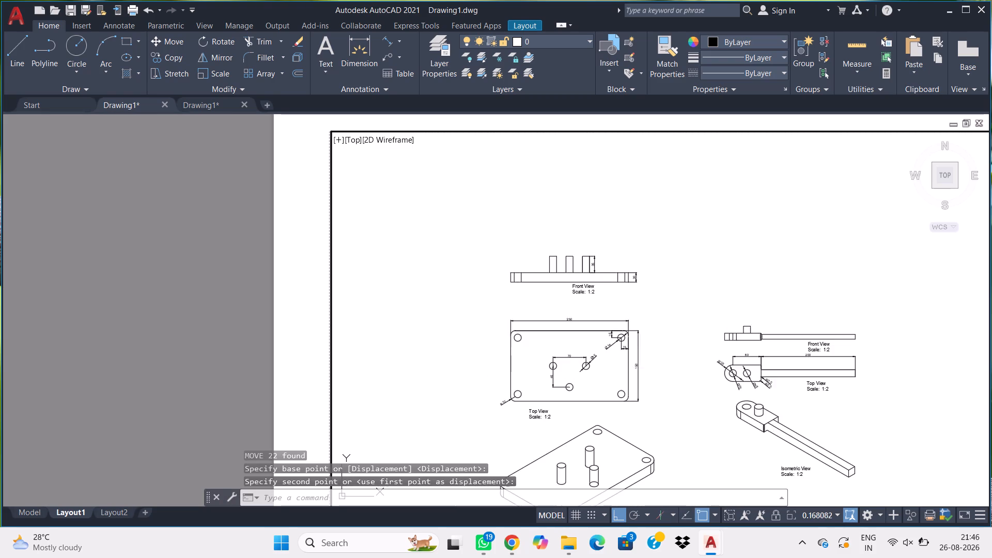
scroll(658, 367, "up", 1)
key("Escape")
scroll(679, 379, "down", 1)
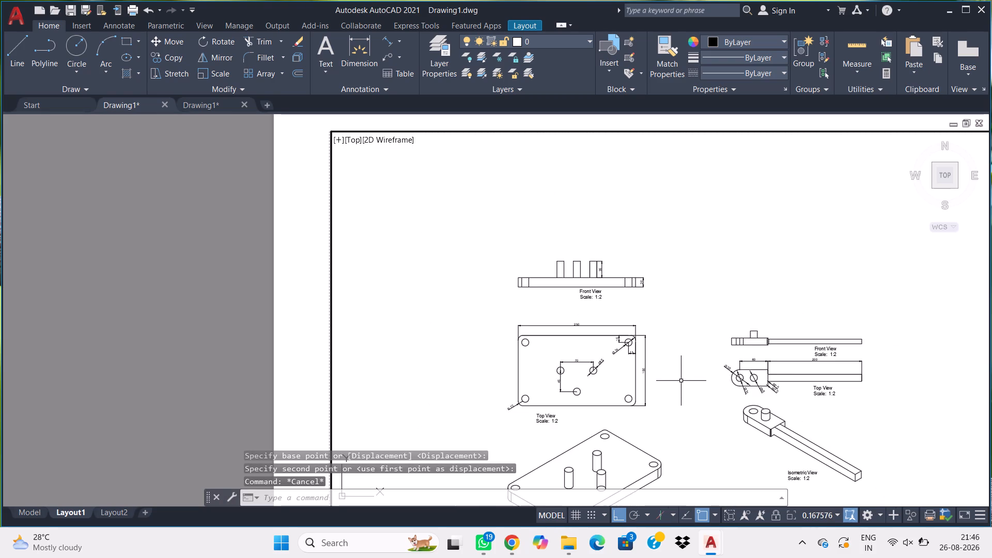
scroll(682, 382, "up", 2)
scroll(682, 382, "down", 1)
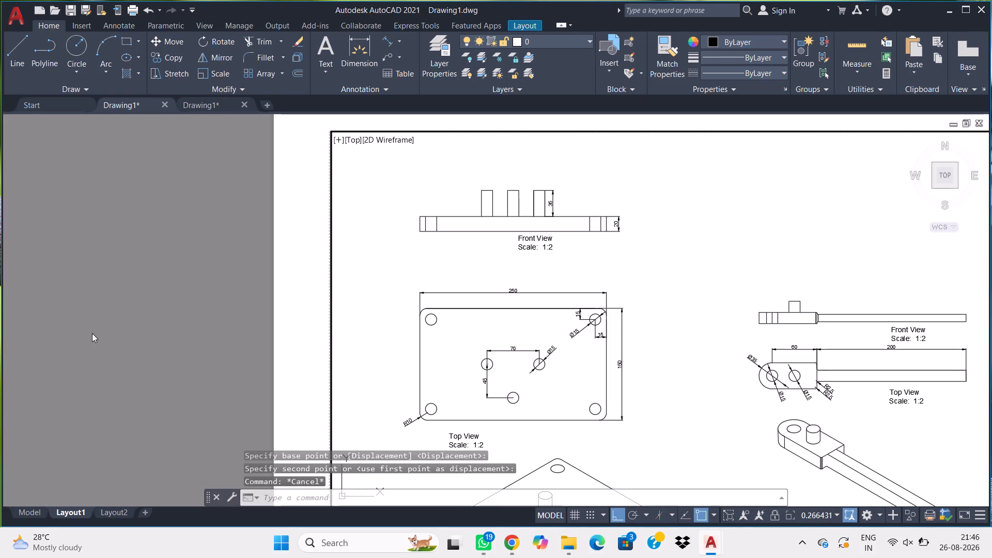
left_click(92, 333)
left_click(106, 334)
double_click(156, 342)
scroll(483, 343, "down", 1)
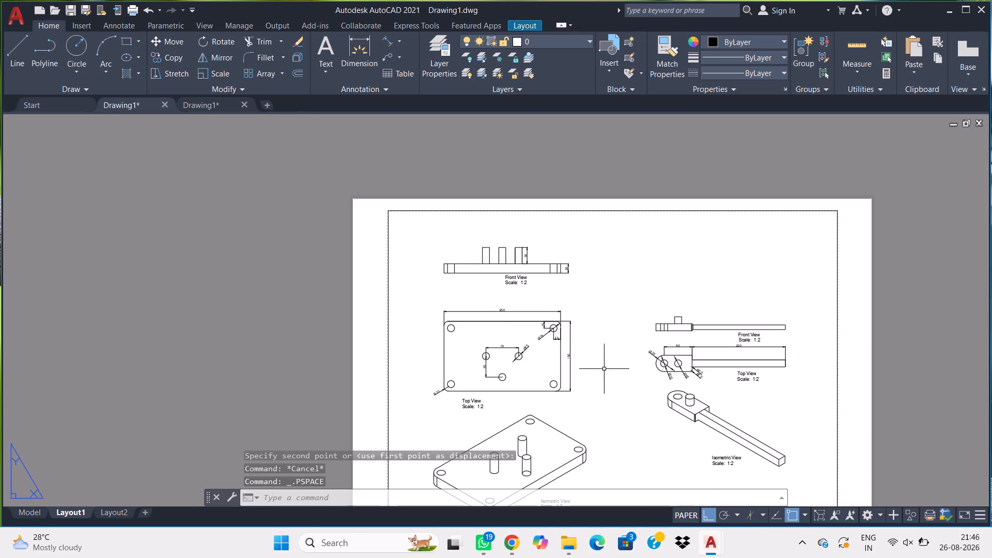
middle_click_drag(614, 376, 562, 253)
middle_click_drag(553, 258, 556, 308)
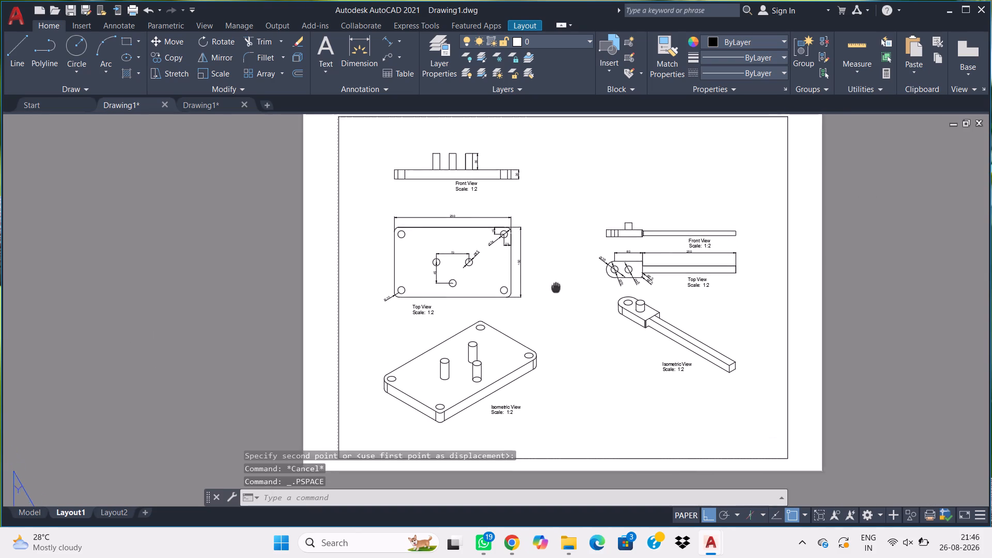
middle_click_drag(556, 308, 534, 338)
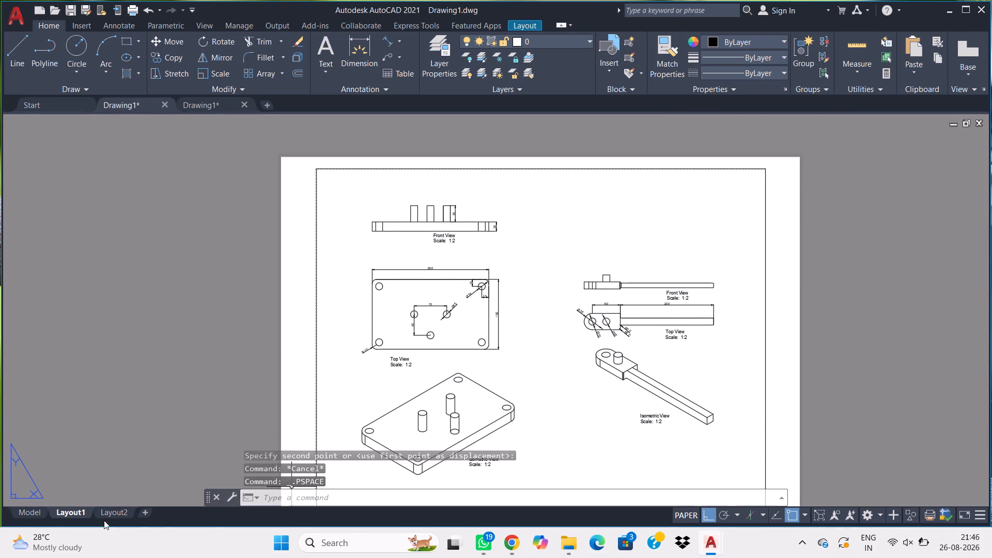
Check Layout2, Layout1 and model space of the part drawing, and examine the border and title block in the other drawing.
left_click(105, 509)
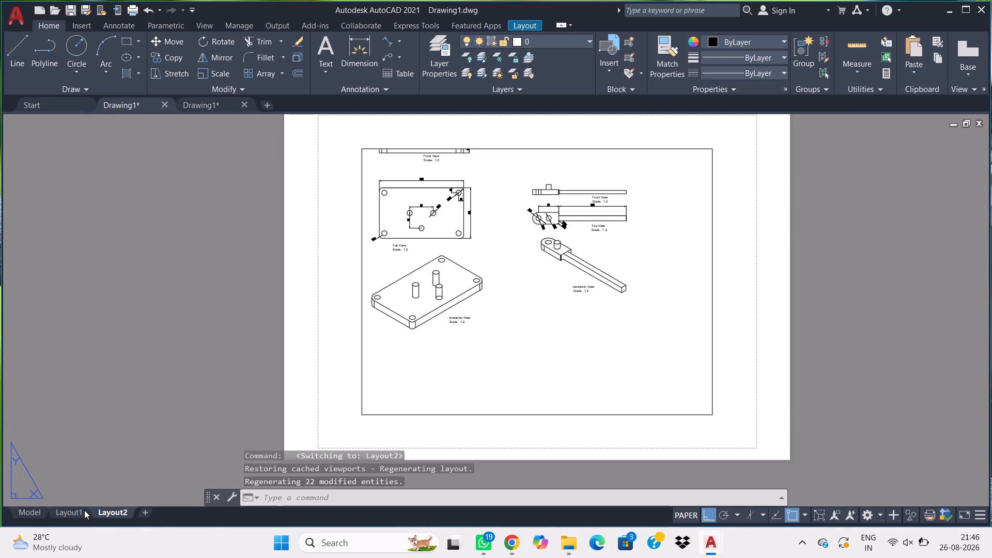
left_click(71, 511)
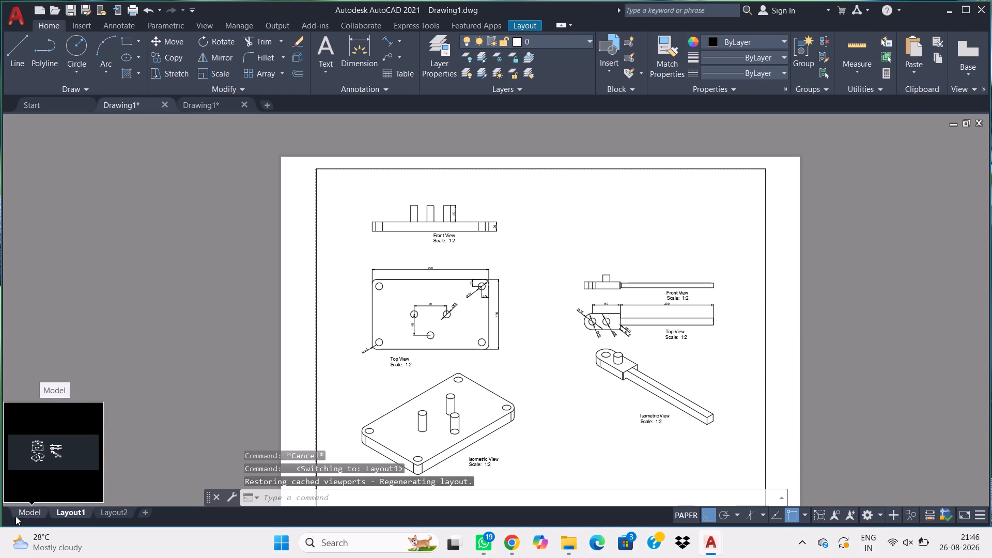
left_click(20, 516)
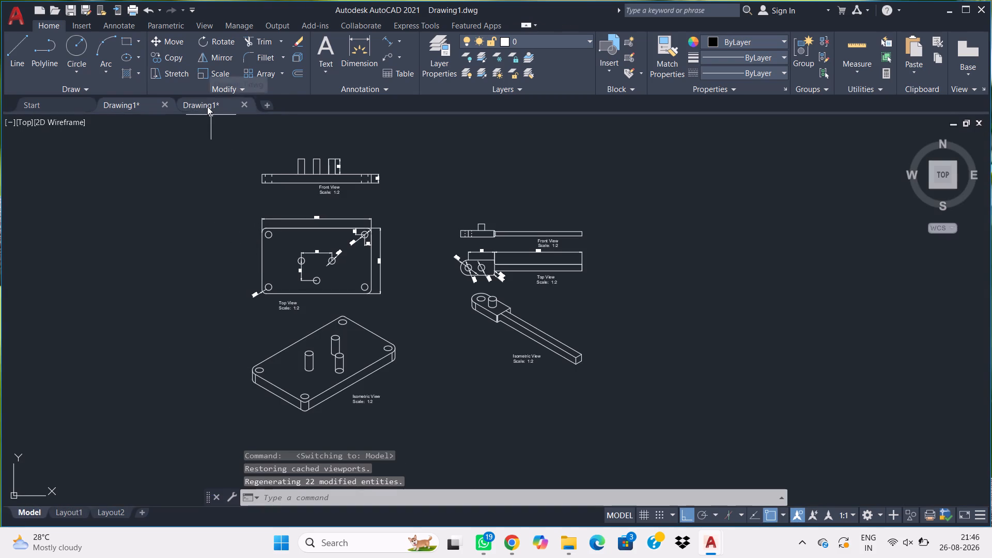
left_click(207, 106)
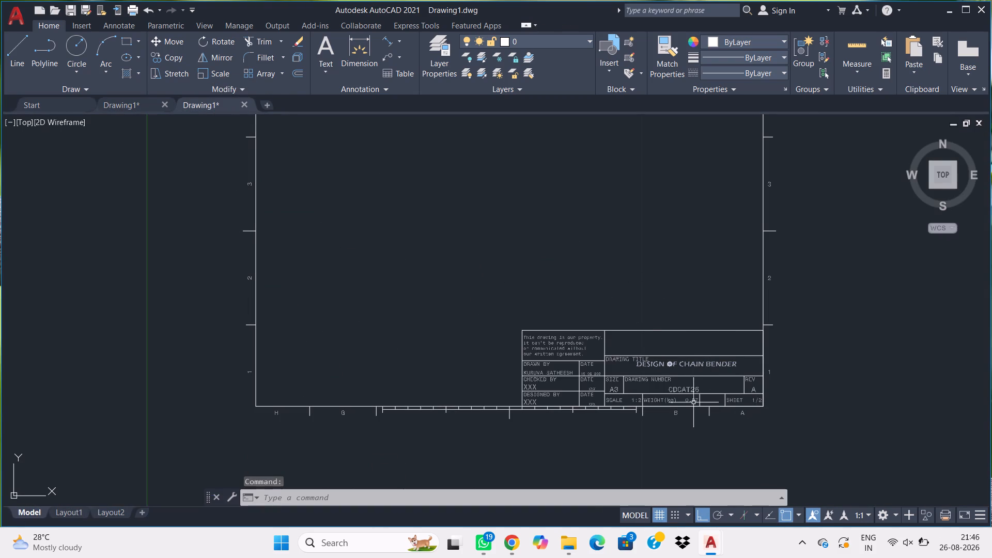
scroll(693, 402, "up", 1)
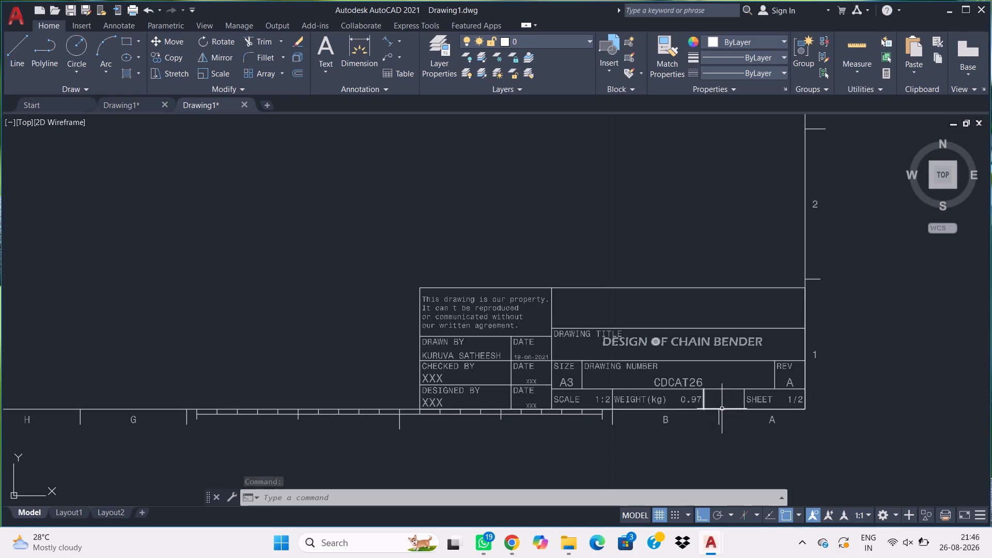
scroll(738, 383, "down", 2)
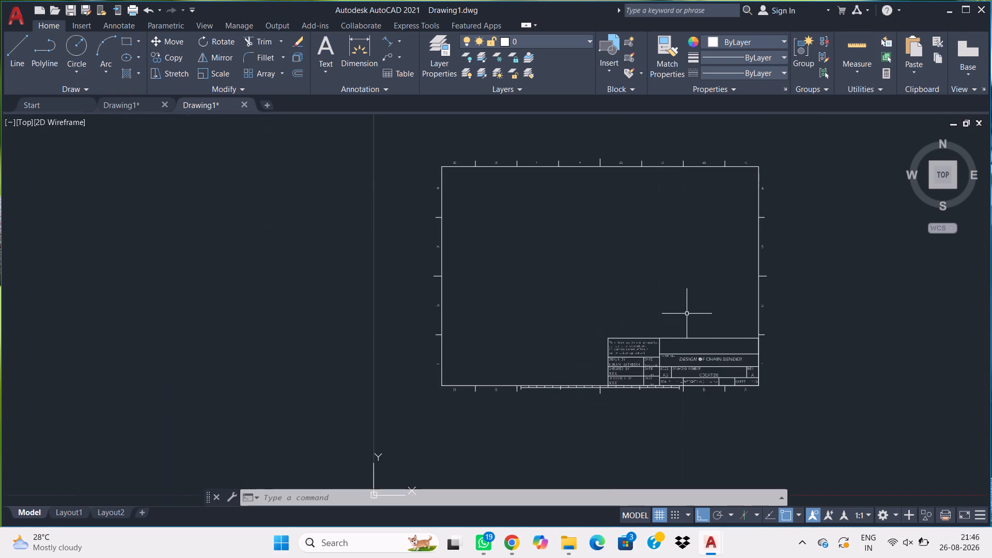
scroll(684, 313, "up", 1)
middle_click_drag(595, 285, 551, 415)
scroll(524, 335, "down", 1)
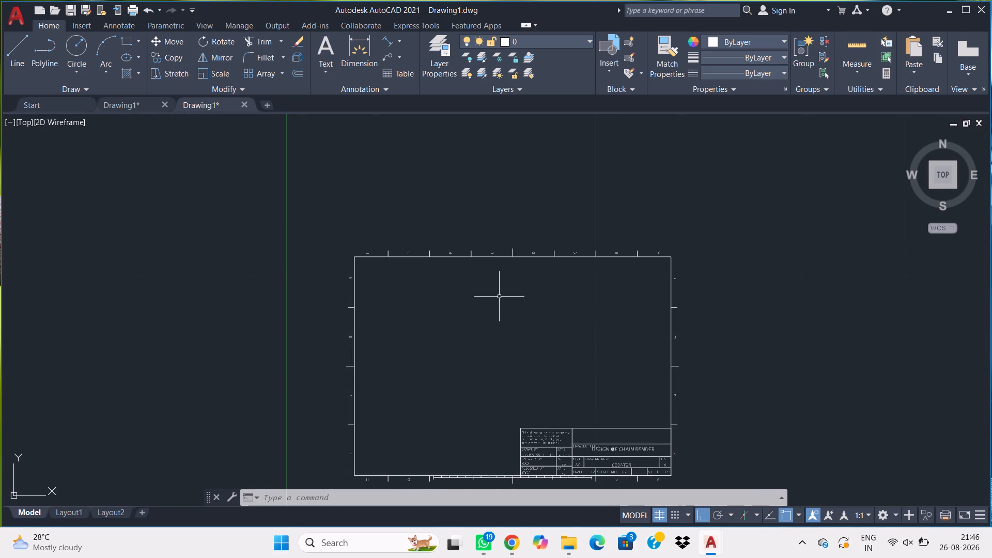
Dimension the full width of the border along its top edge, placing the dimension line above the border.
left_click(363, 43)
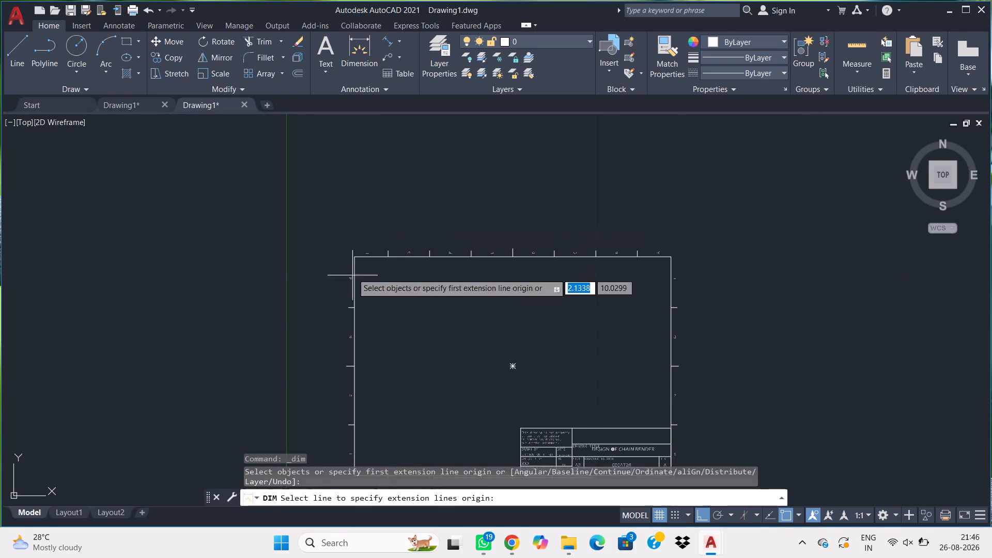
left_click(353, 254)
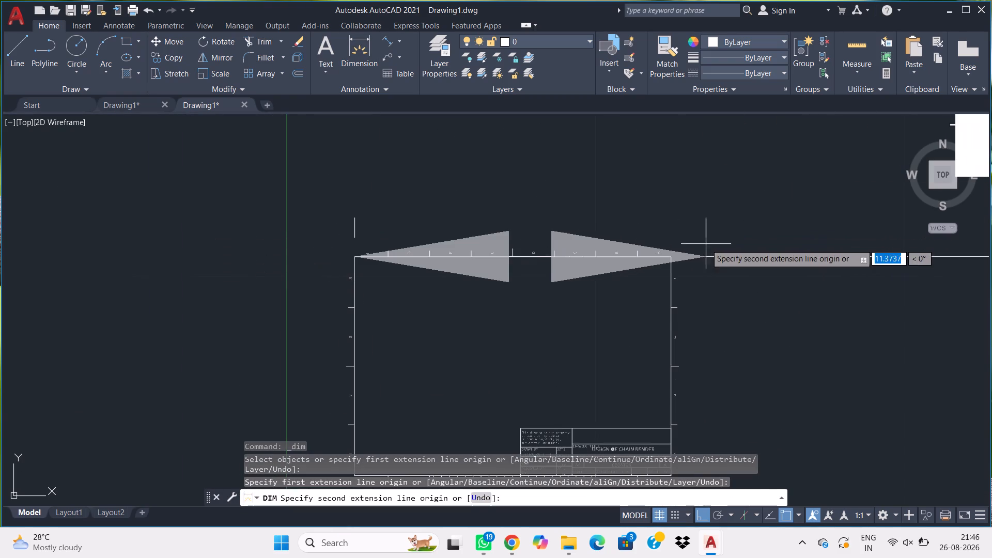
left_click(671, 257)
left_click(649, 208)
scroll(655, 208, "down", 4)
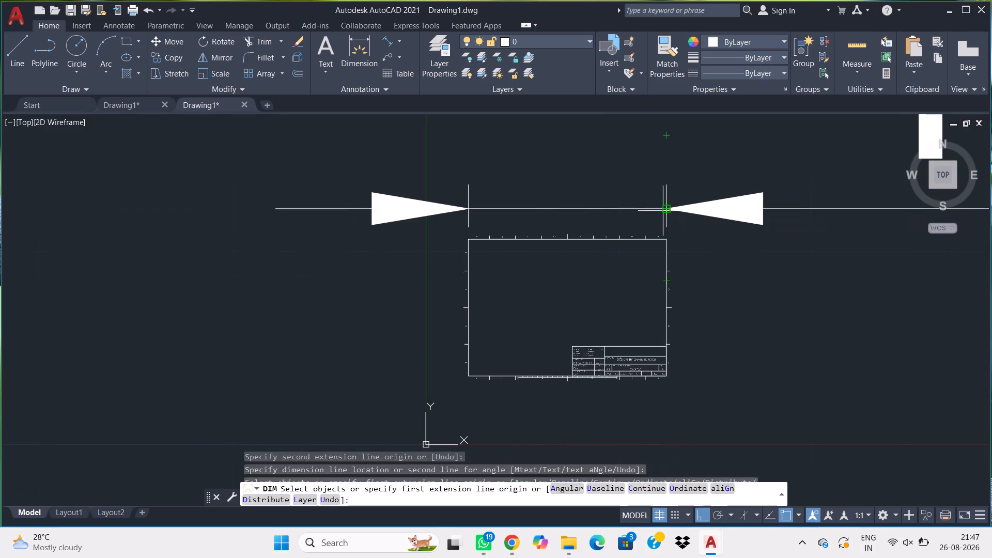
scroll(672, 215, "down", 2)
scroll(734, 226, "down", 2)
scroll(787, 229, "down", 4)
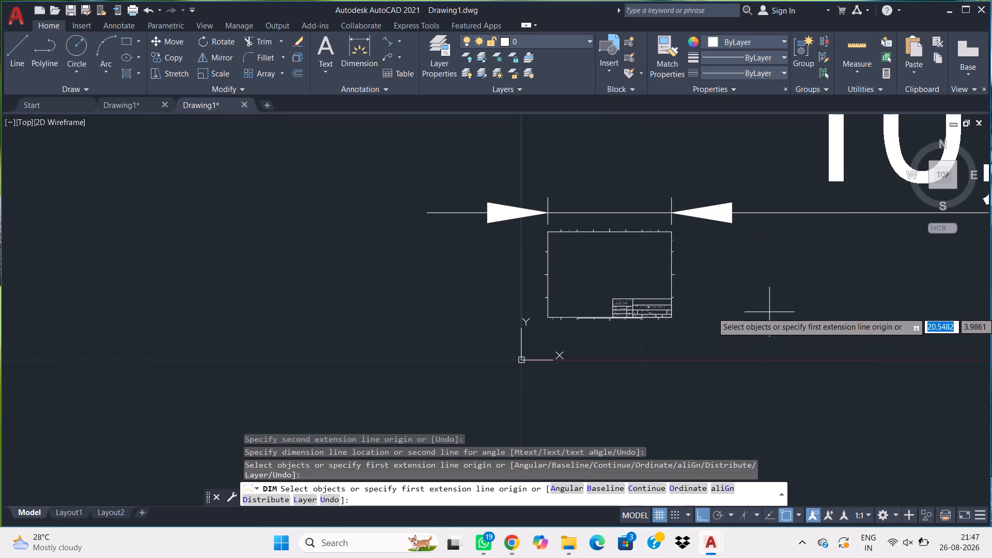
Set the ISO-25 dimension style's text height to 5 and make that style current.
key("Escape")
scroll(718, 279, "down", 4)
scroll(768, 266, "up", 2)
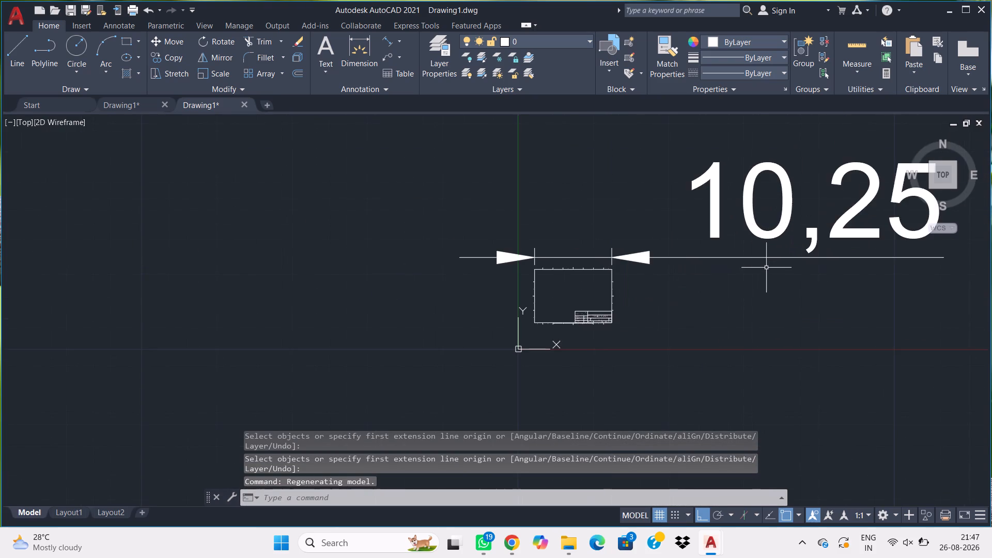
scroll(765, 267, "up", 1)
scroll(741, 268, "down", 1)
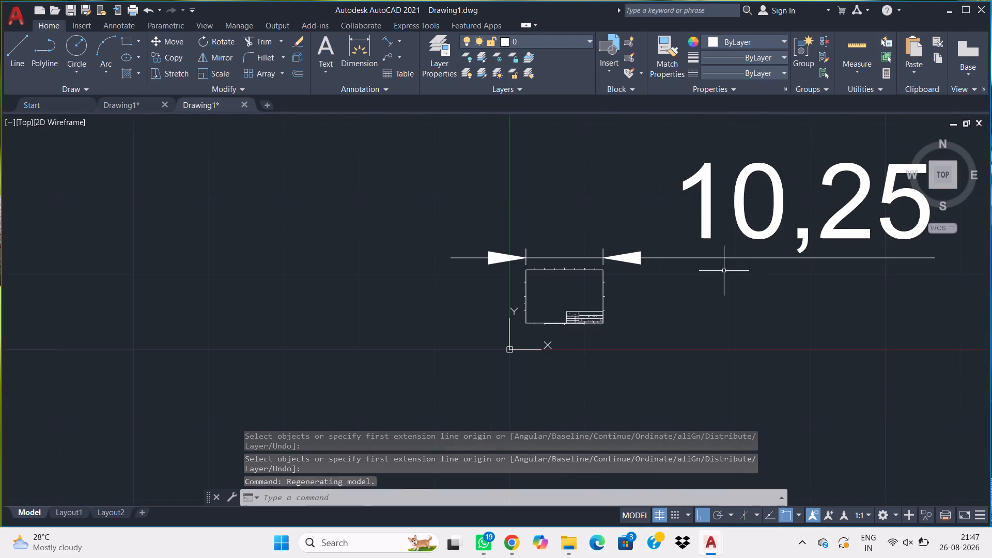
right_click(707, 294)
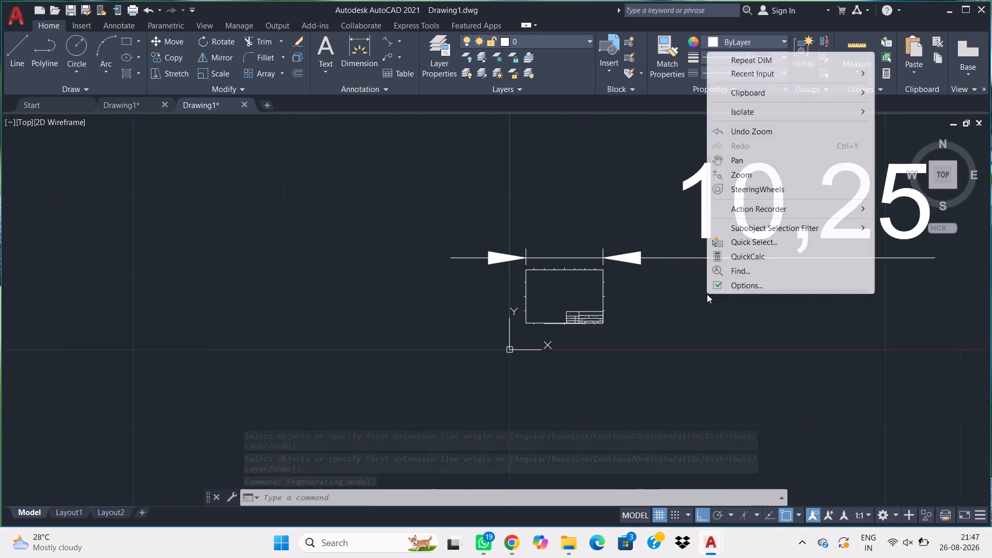
key("Escape")
type("d")
key("space")
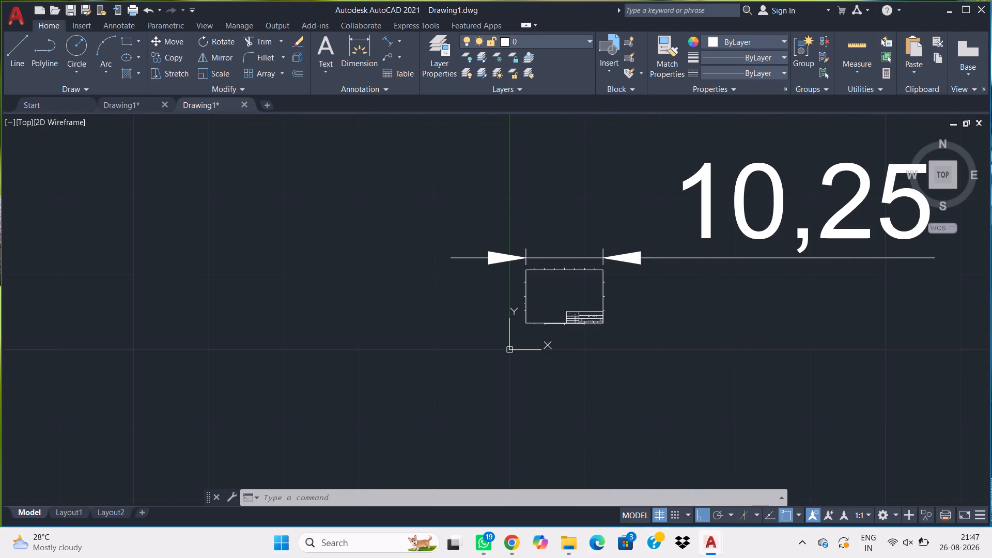
left_click(628, 243)
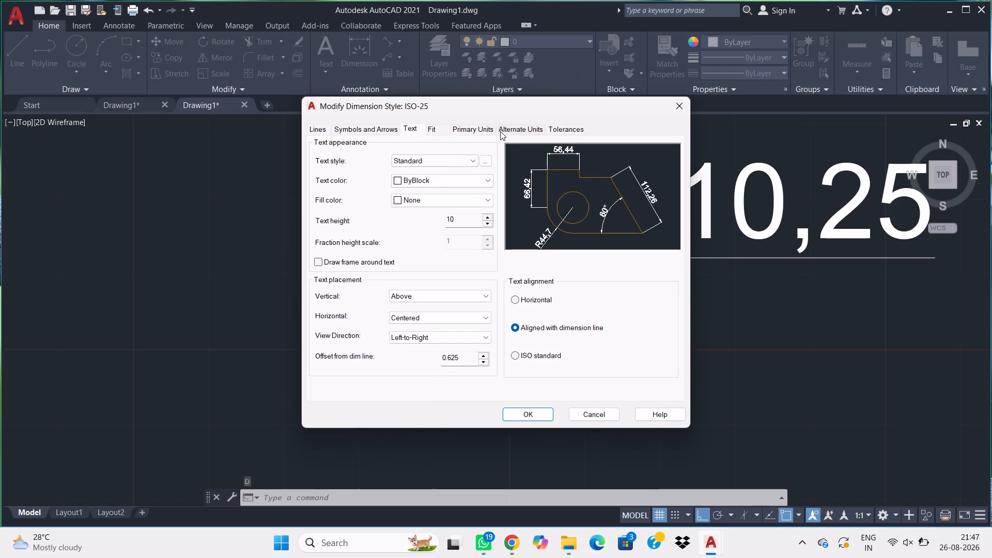
left_click(468, 218)
double_click(468, 218)
key("5")
key("Return")
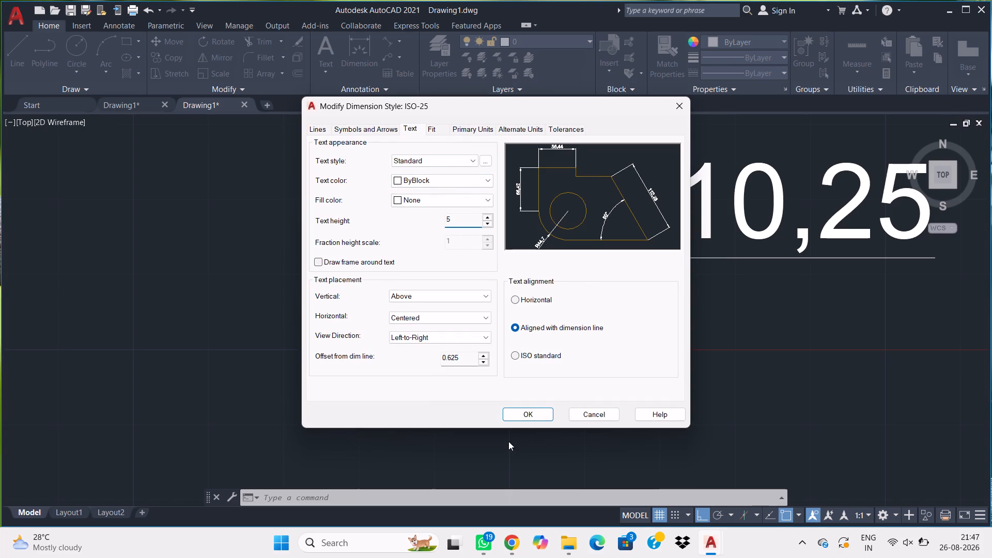
left_click(522, 409)
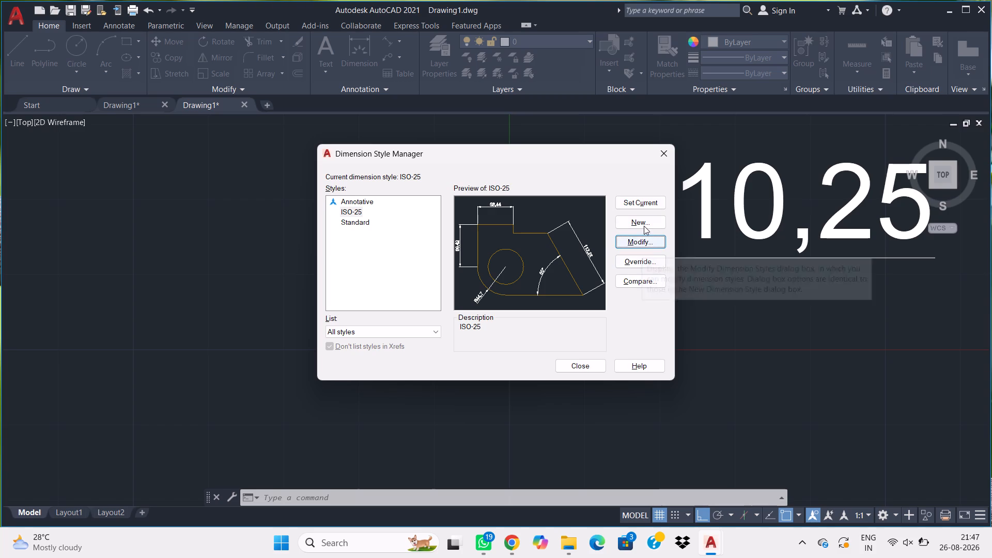
left_click(640, 203)
left_click(586, 357)
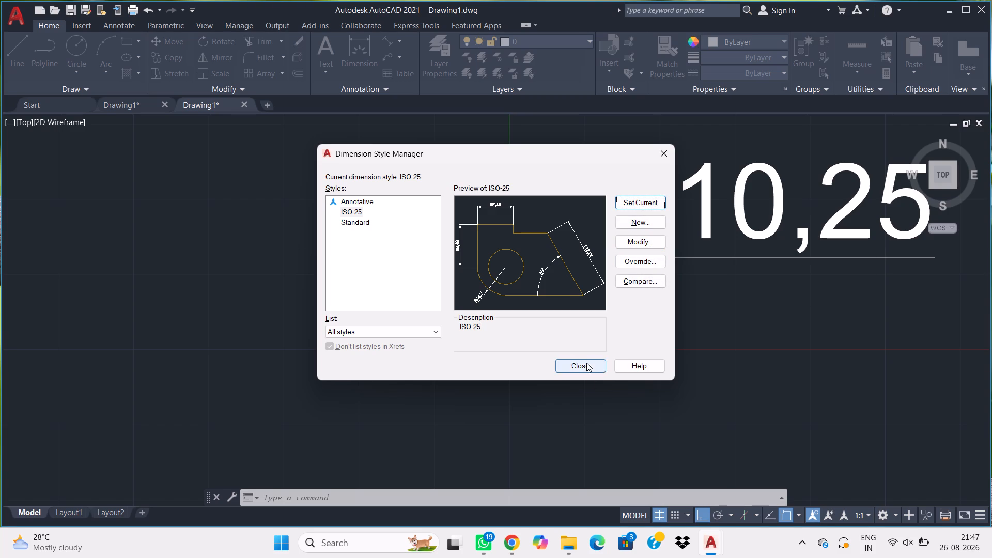
left_click(586, 363)
Copy the complete title block from the lower-right corner of the border to the clipboard.
scroll(621, 321, "up", 2)
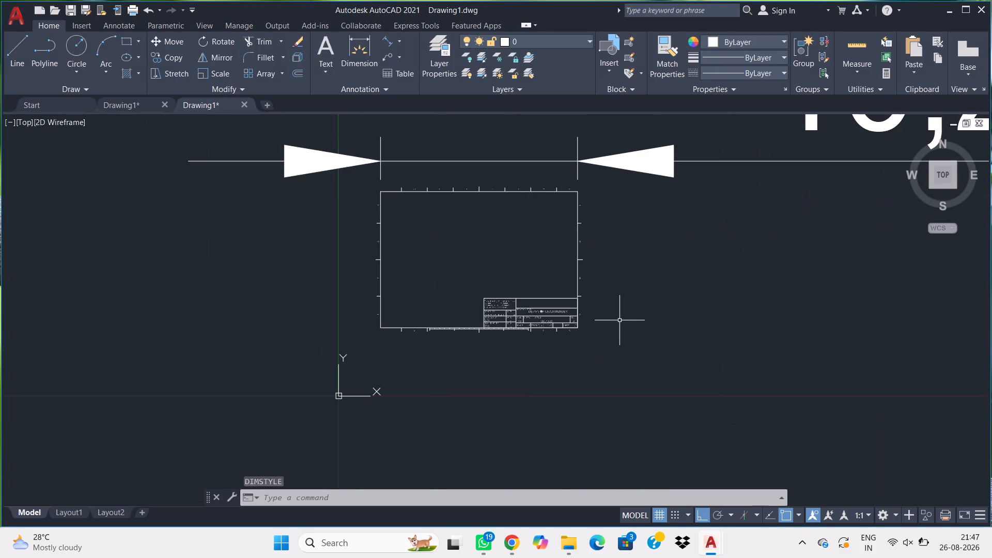
scroll(596, 336, "up", 1)
middle_click_drag(508, 356, 520, 409)
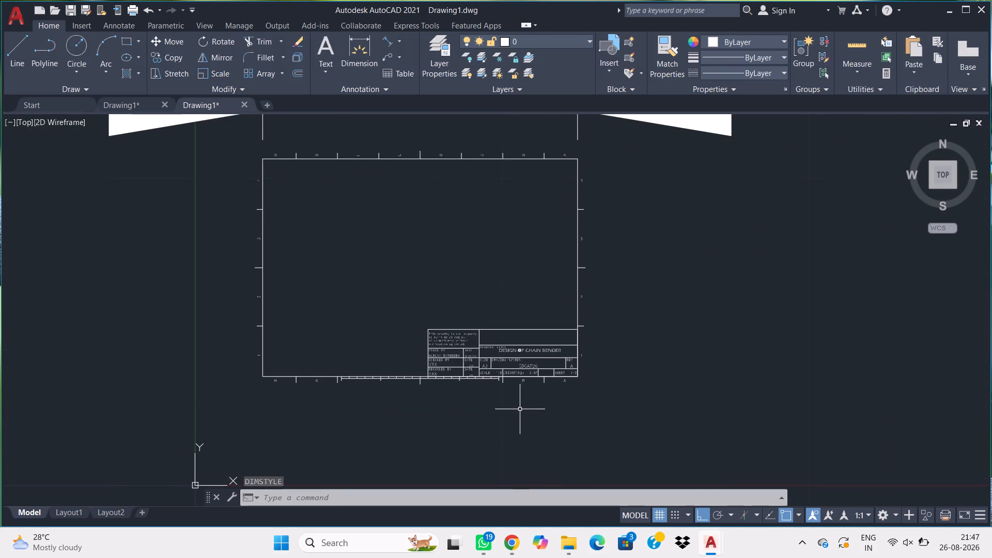
scroll(521, 405, "up", 2)
middle_click_drag(498, 378, 504, 392)
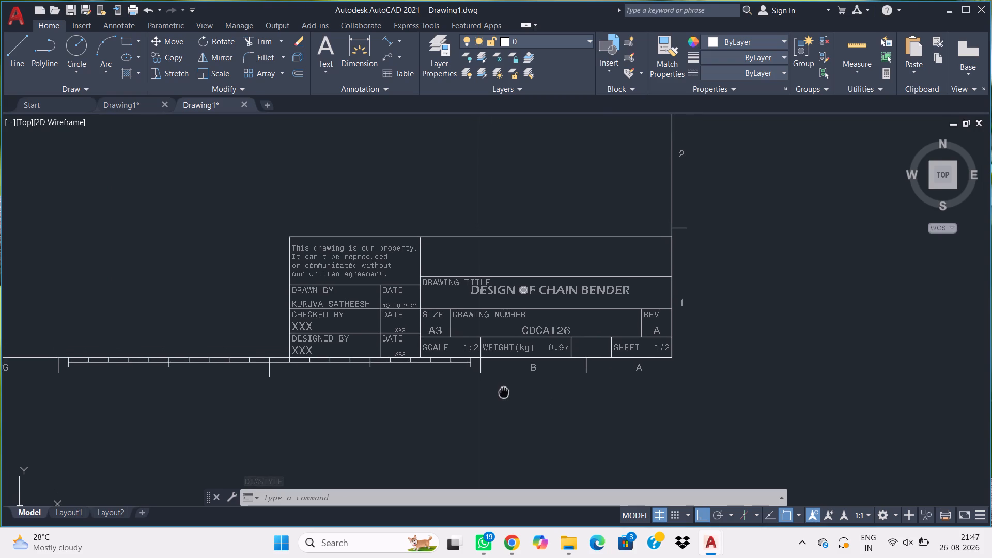
middle_click_drag(504, 392, 505, 394)
scroll(506, 390, "up", 1)
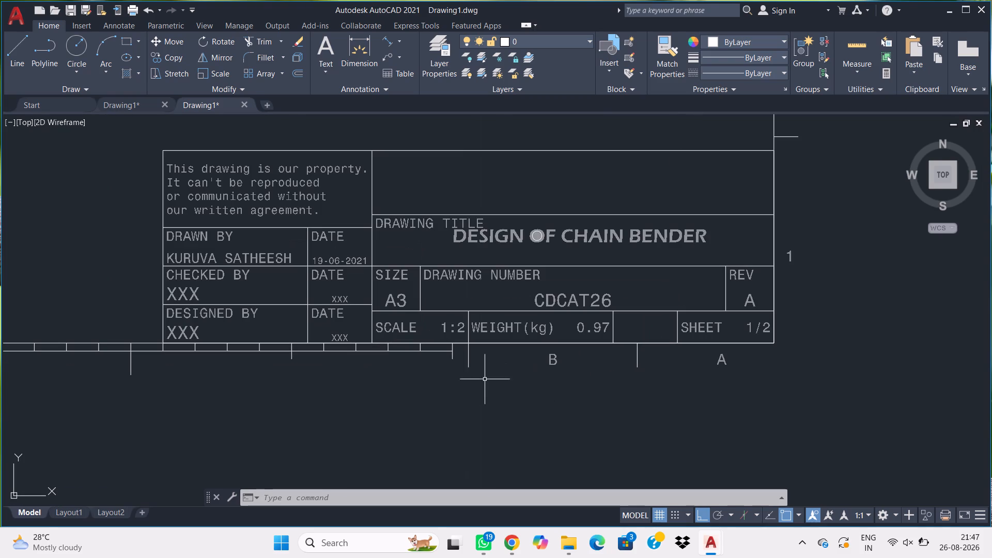
middle_click_drag(436, 401, 433, 419)
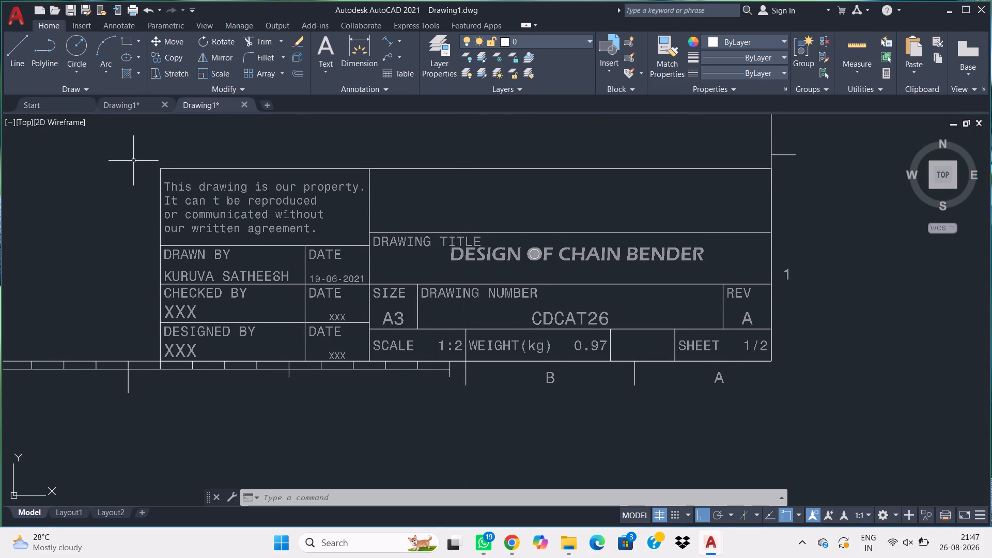
left_click(105, 154)
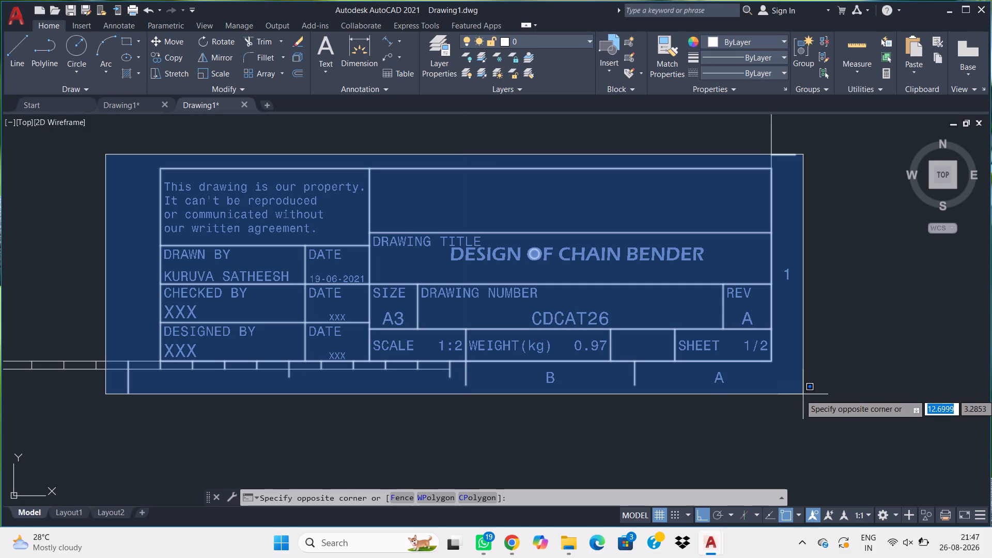
left_click(803, 394)
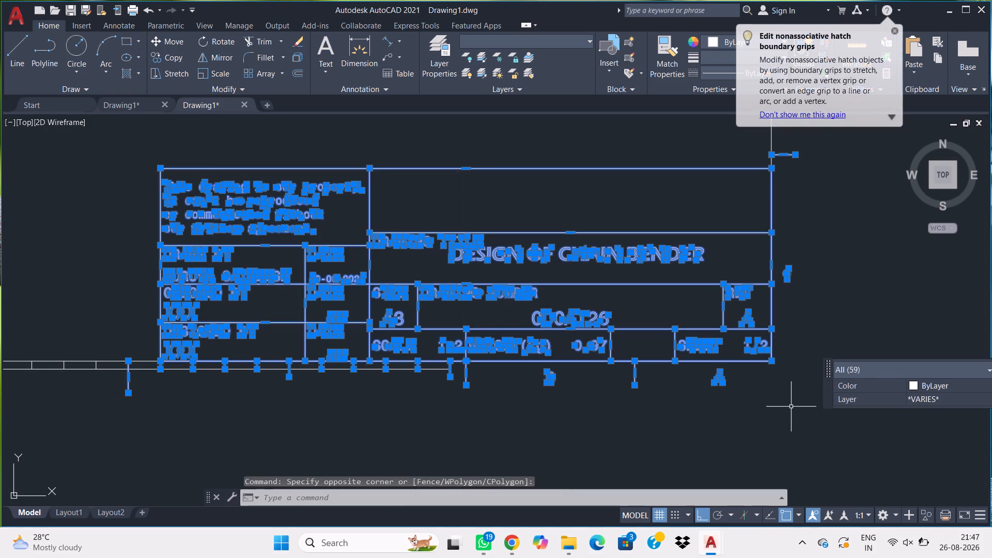
key("ctrl+c")
key("ctrl+c")
key("ctrl+c")
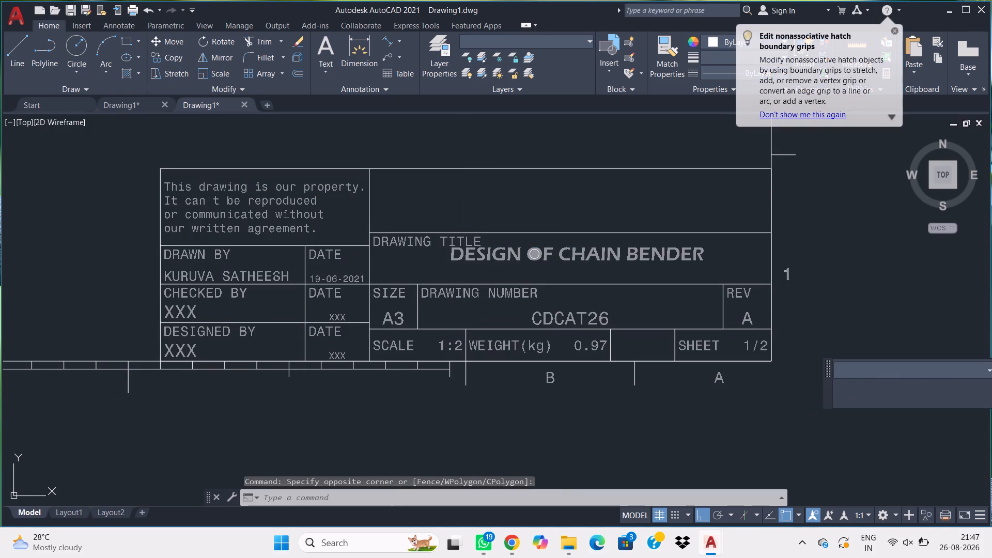
Switch to the part drawing and paste the title block in model space, to the right of the lever's isometric view.
left_click(126, 100)
left_click(126, 103)
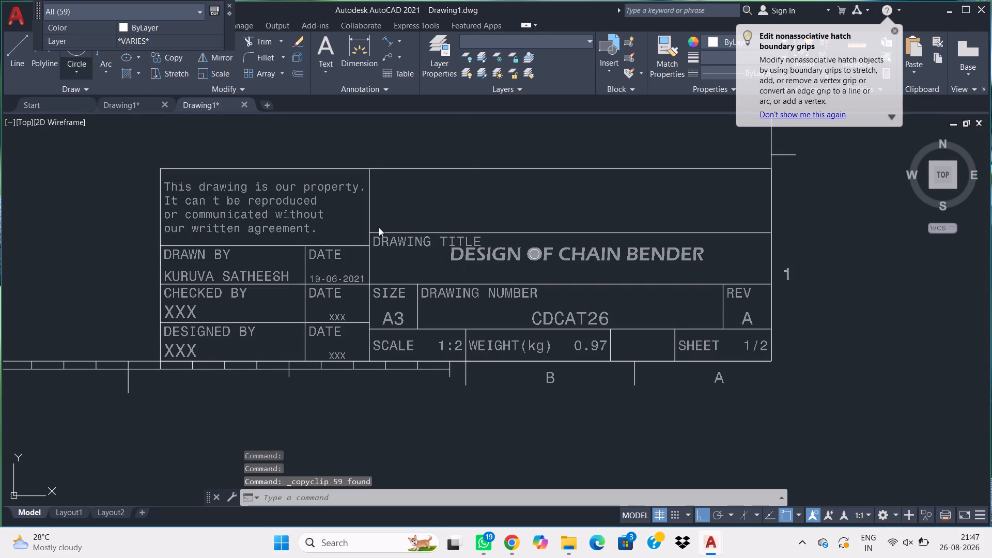
left_click(117, 105)
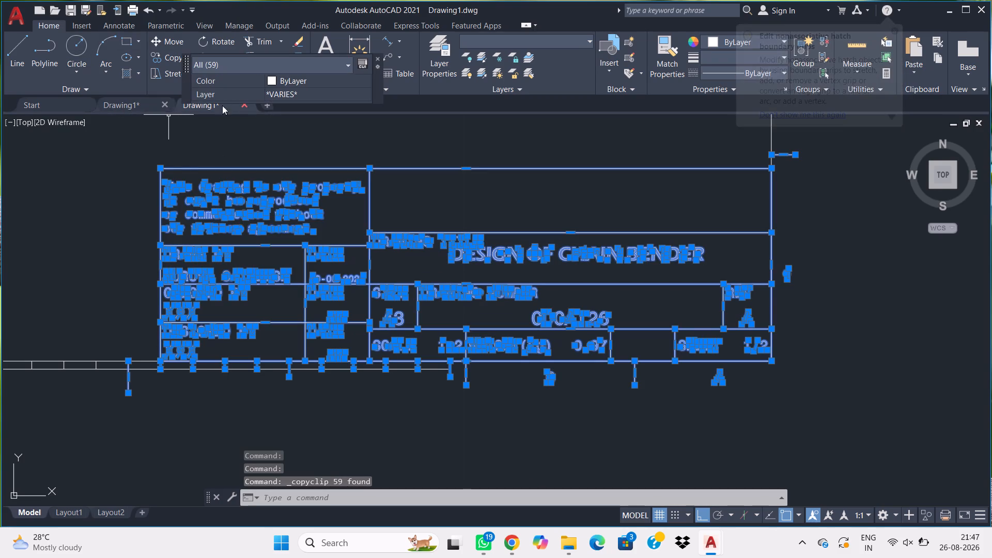
left_click(114, 107)
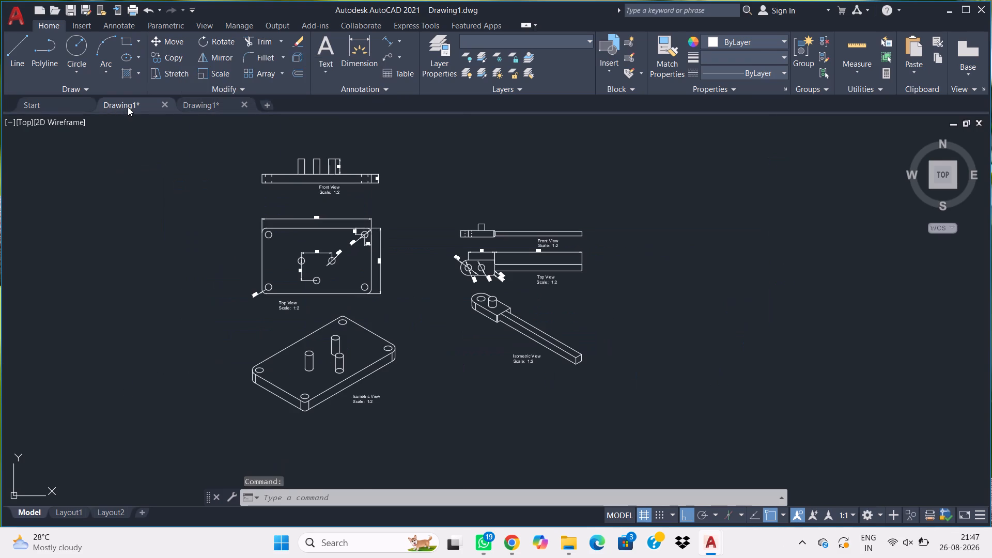
key("ctrl+v")
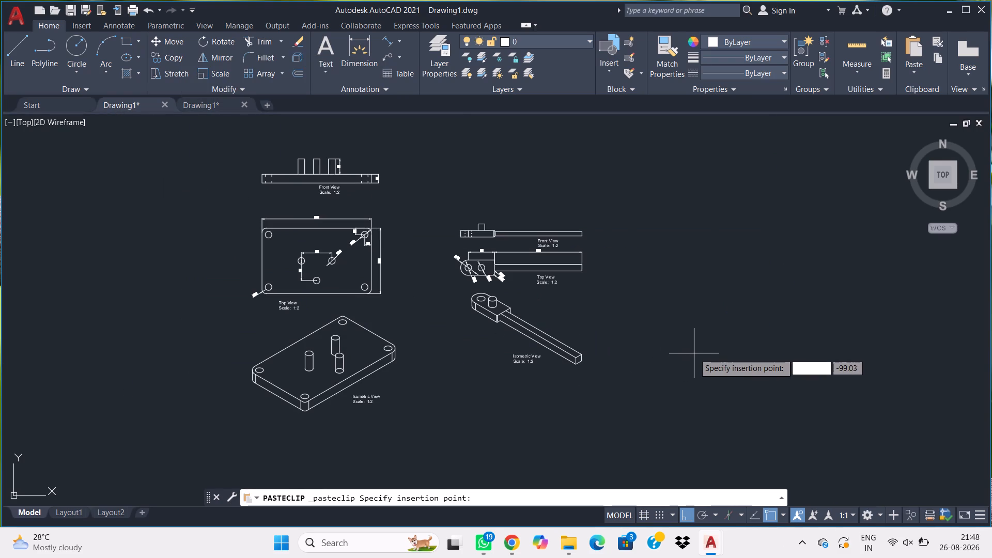
key("ctrl+v")
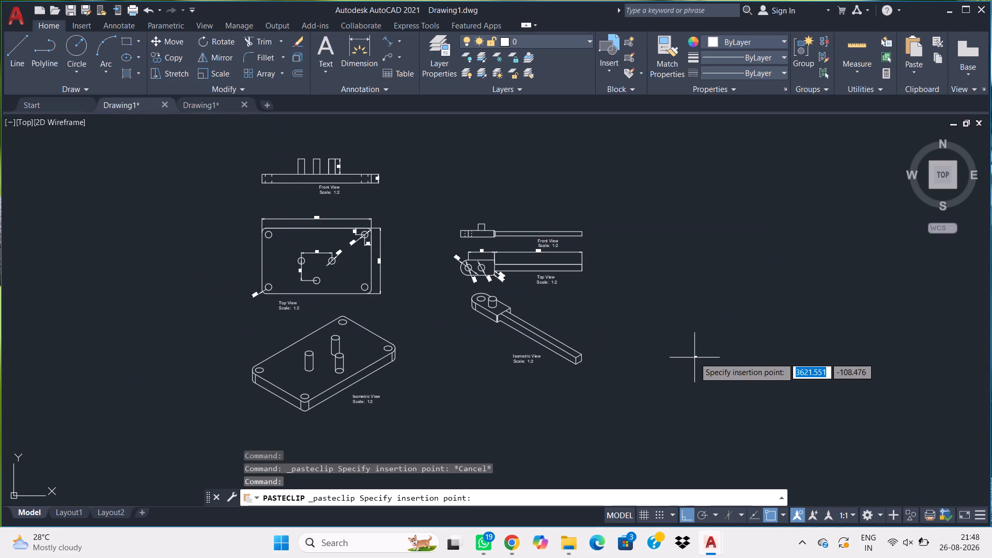
key("ctrl+v")
key("ctrl+v")
key("ctrl+v")
key("ctrl+v")
key("ctrl+v")
key("ctrl+v")
key("ctrl+v")
key("ctrl+v")
key("ctrl+v")
key("ctrl+v")
key("ctrl+v")
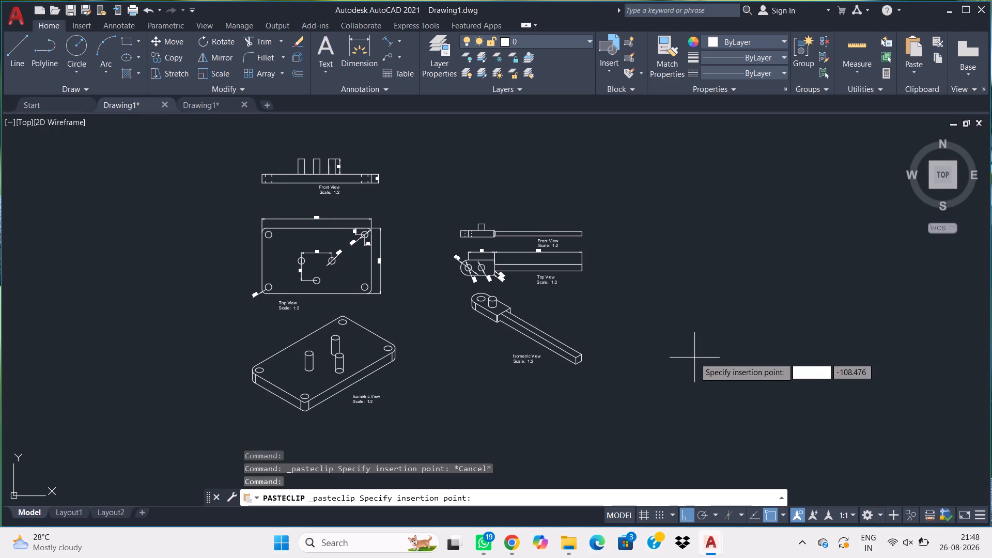
key("ctrl+v")
key("ctrl+v")
key("ctrl+v")
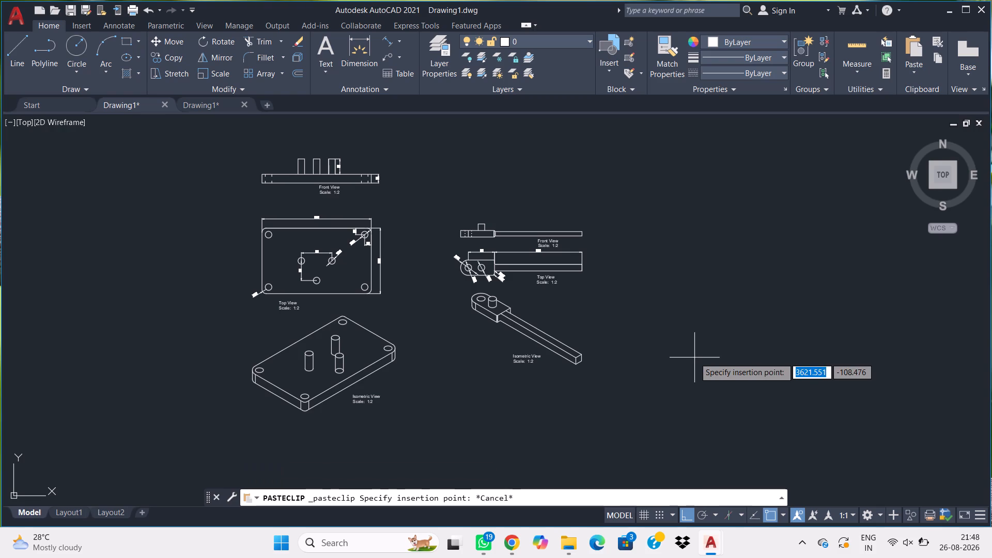
left_click(694, 358, "ctrl")
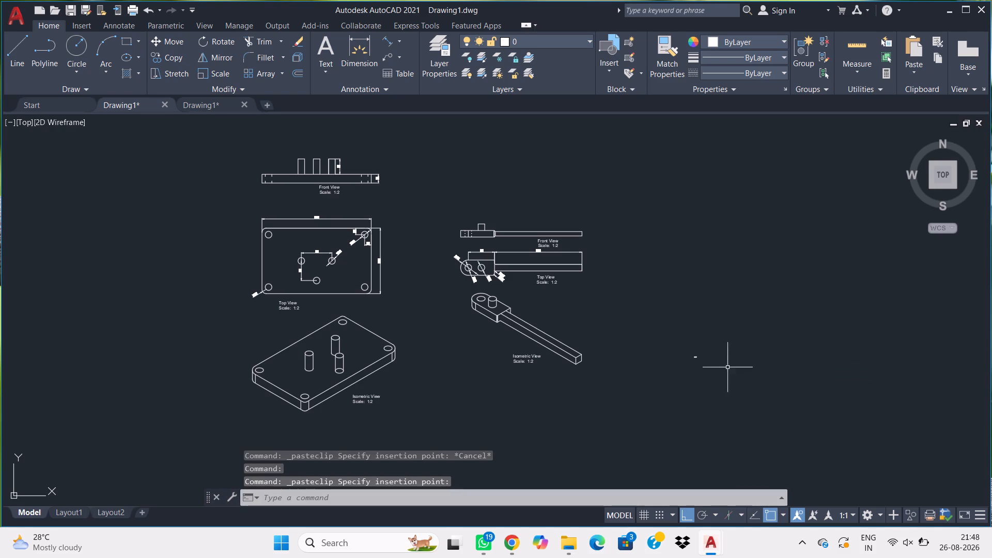
Locate the pasted title block and examine it together with the leftover border marks around it.
scroll(701, 356, "down", 2)
scroll(627, 351, "up", 2)
scroll(766, 412, "up", 1)
scroll(800, 379, "up", 2)
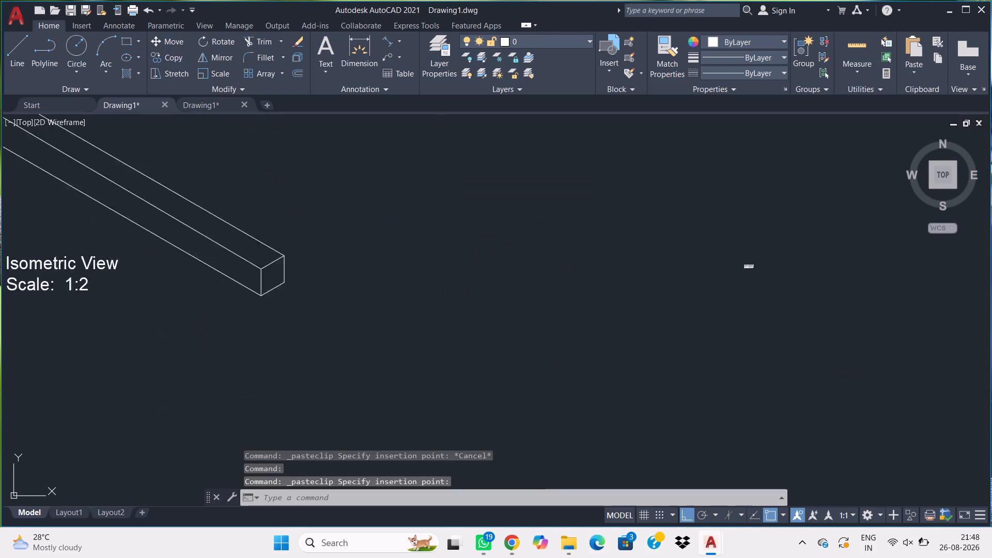
scroll(799, 372, "up", 1)
scroll(765, 307, "up", 2)
middle_click_drag(687, 242, 696, 462)
scroll(643, 310, "down", 2)
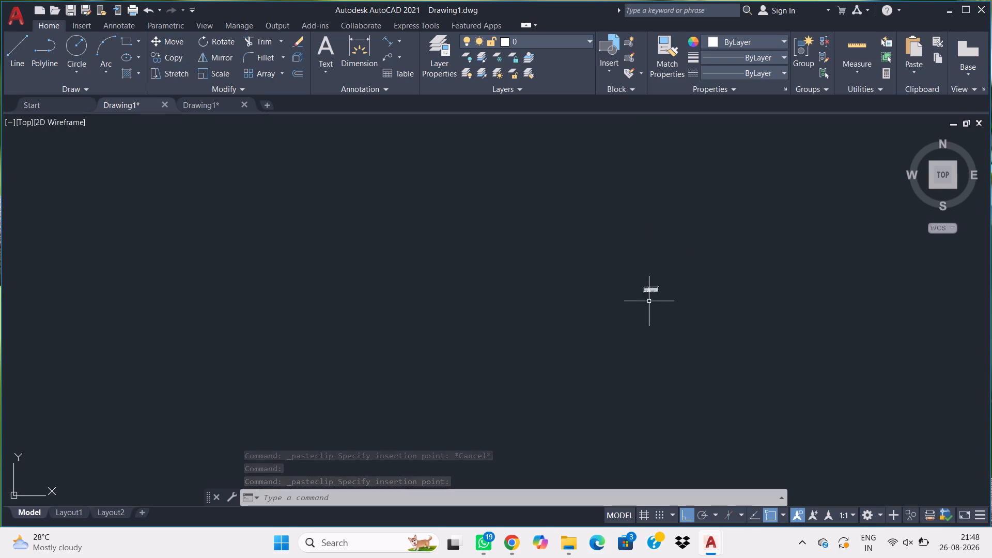
scroll(649, 301, "down", 3)
scroll(685, 334, "up", 3)
scroll(633, 311, "up", 2)
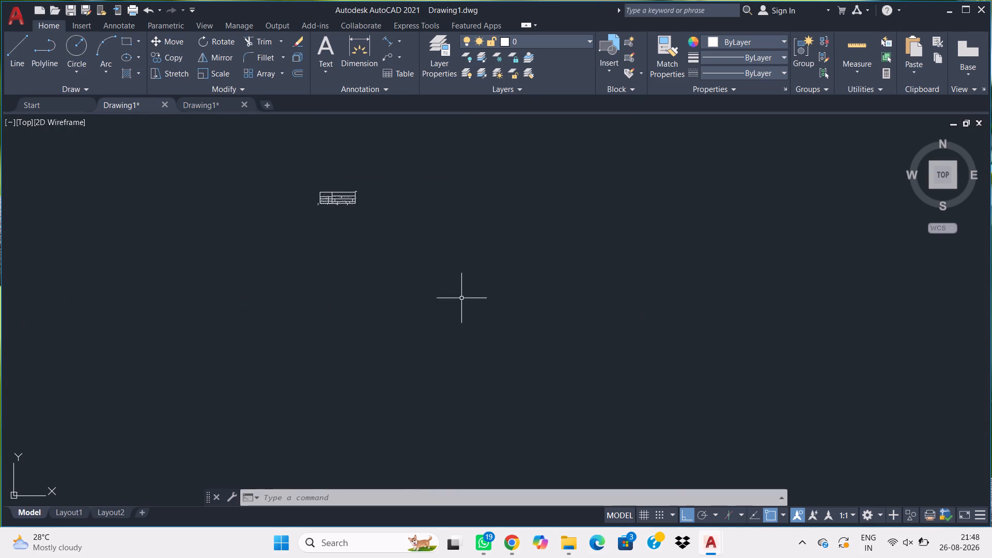
middle_click_drag(397, 279, 644, 400)
scroll(594, 339, "up", 2)
scroll(552, 316, "up", 4)
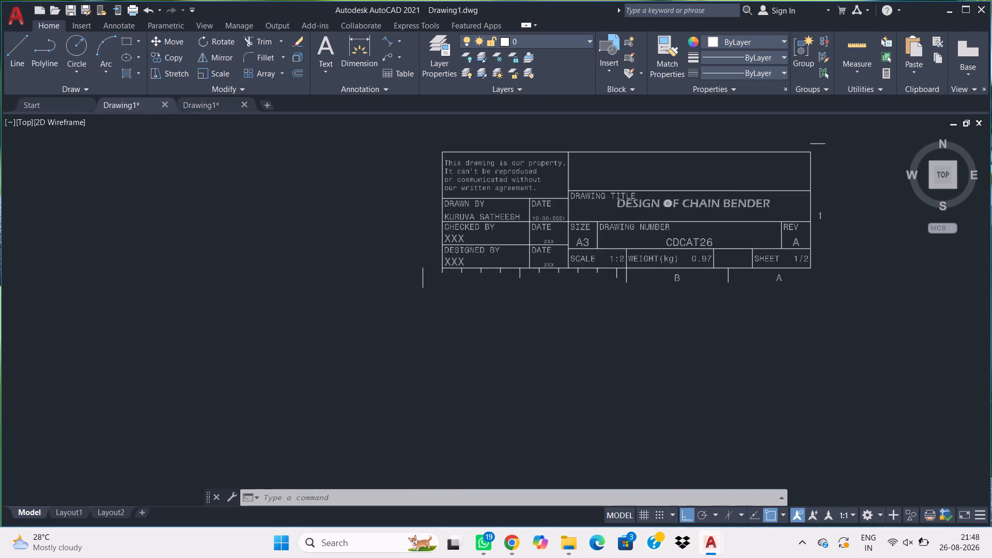
middle_click_drag(552, 316, 416, 437)
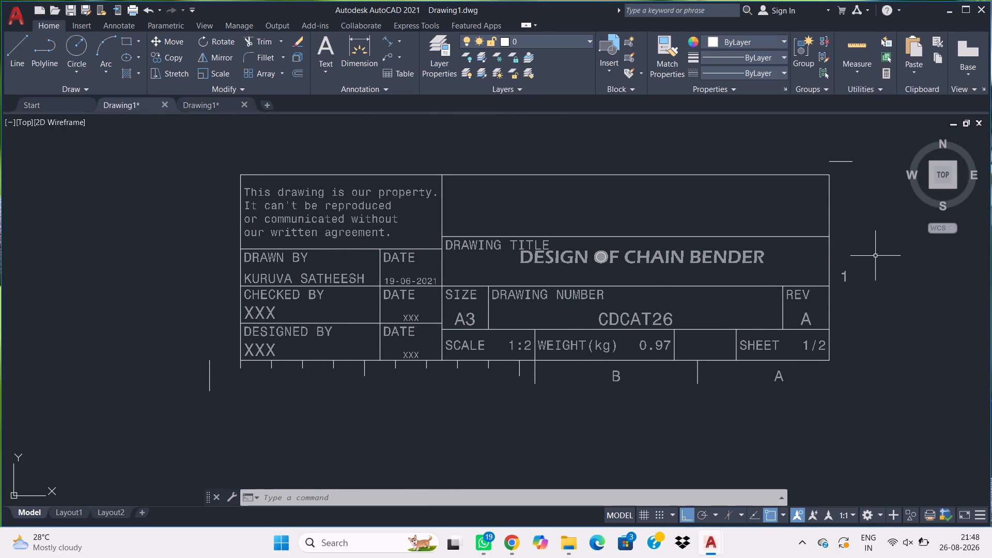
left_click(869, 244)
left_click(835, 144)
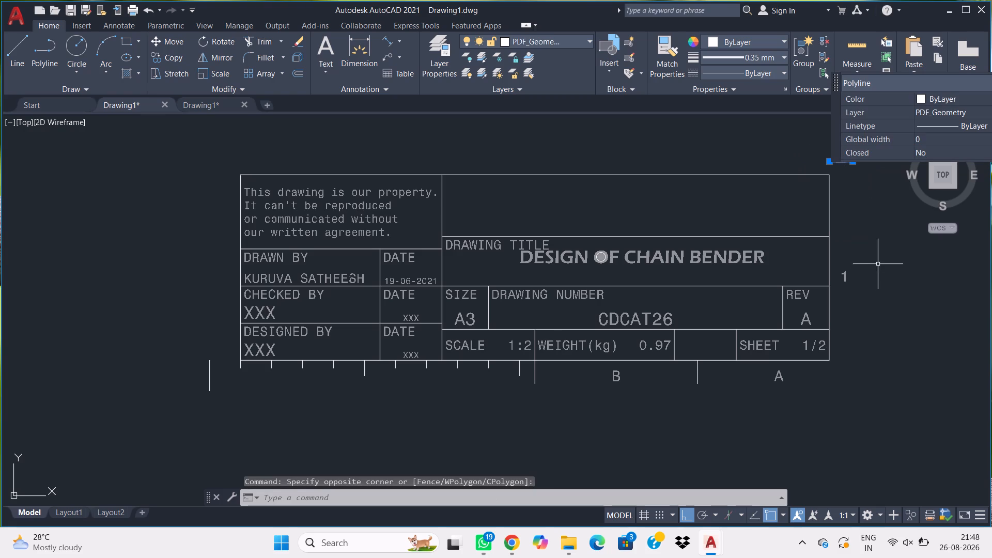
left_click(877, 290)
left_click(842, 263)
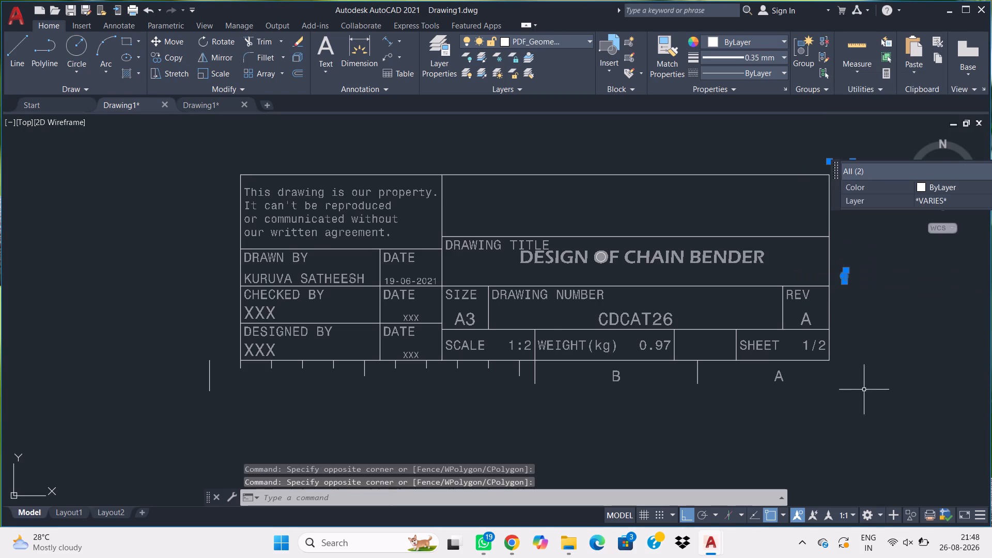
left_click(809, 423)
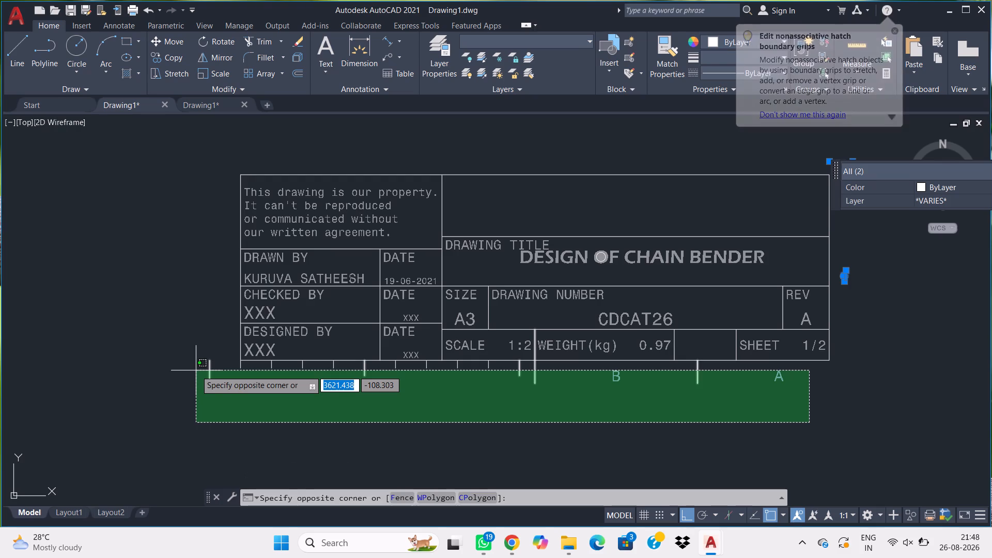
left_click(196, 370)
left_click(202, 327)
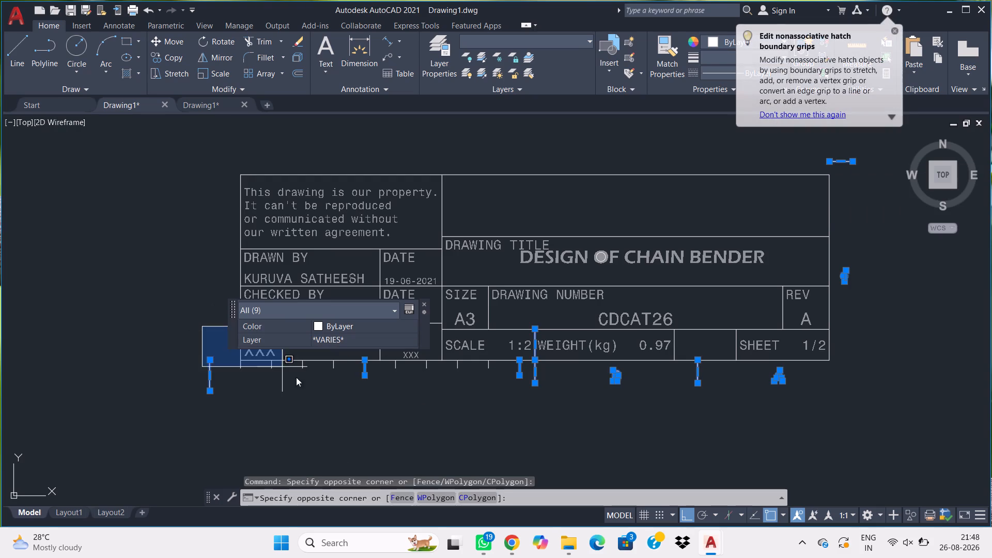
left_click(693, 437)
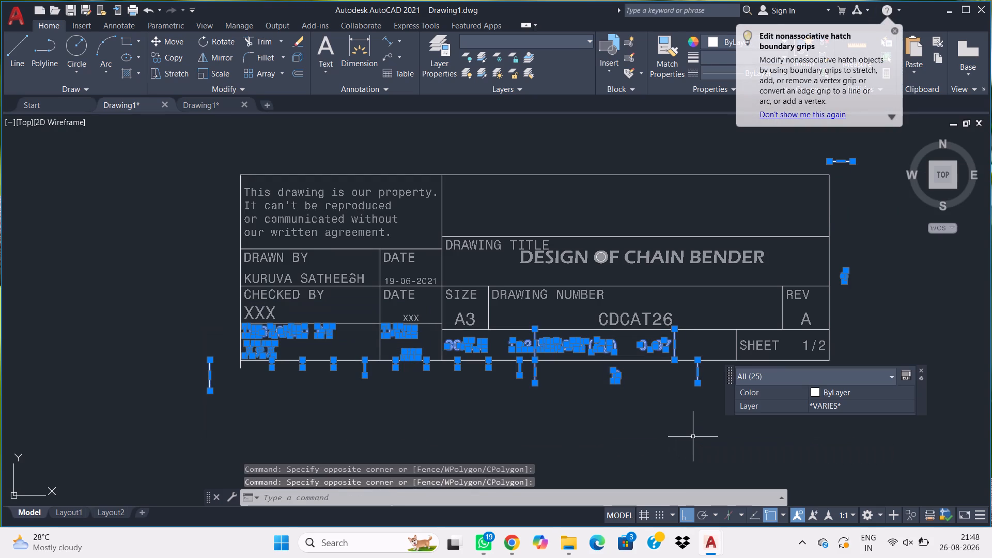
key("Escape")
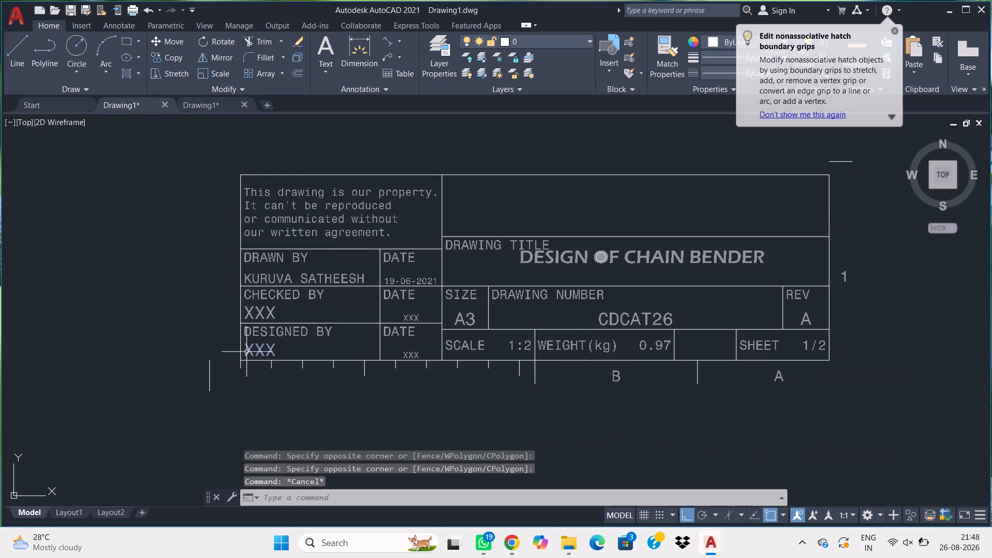
Erase the row of tick marks and the zone letters B and A below the title block's bottom edge.
left_click(233, 360)
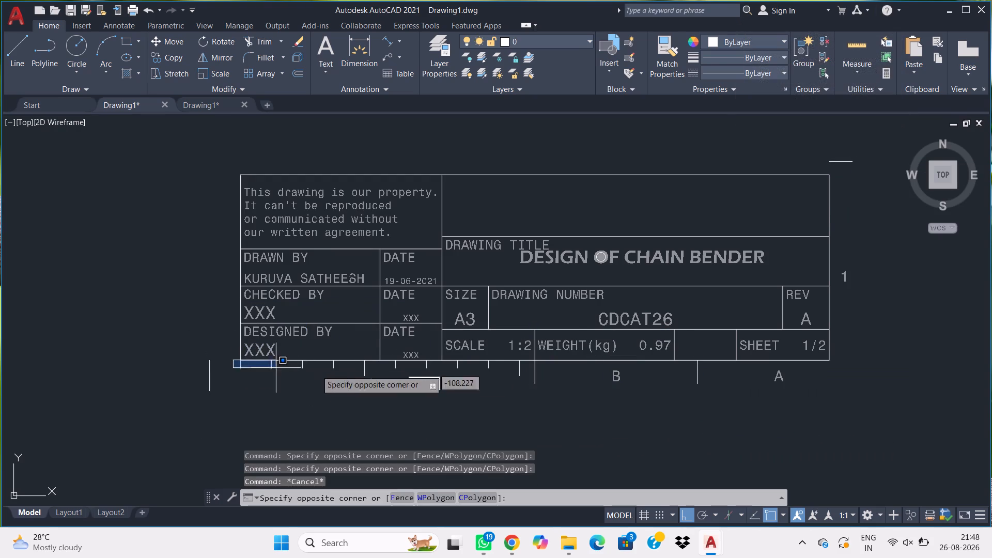
left_click(819, 439)
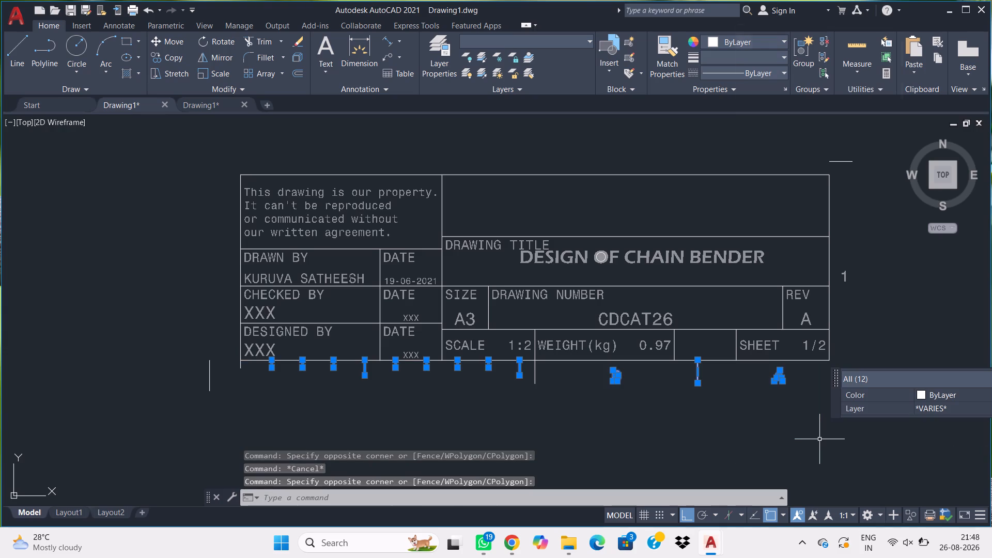
key("Delete")
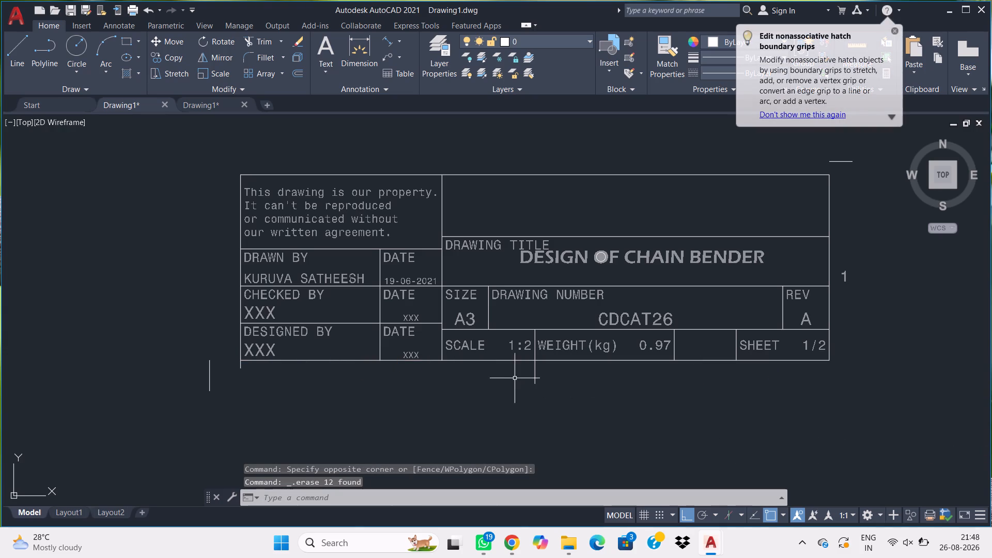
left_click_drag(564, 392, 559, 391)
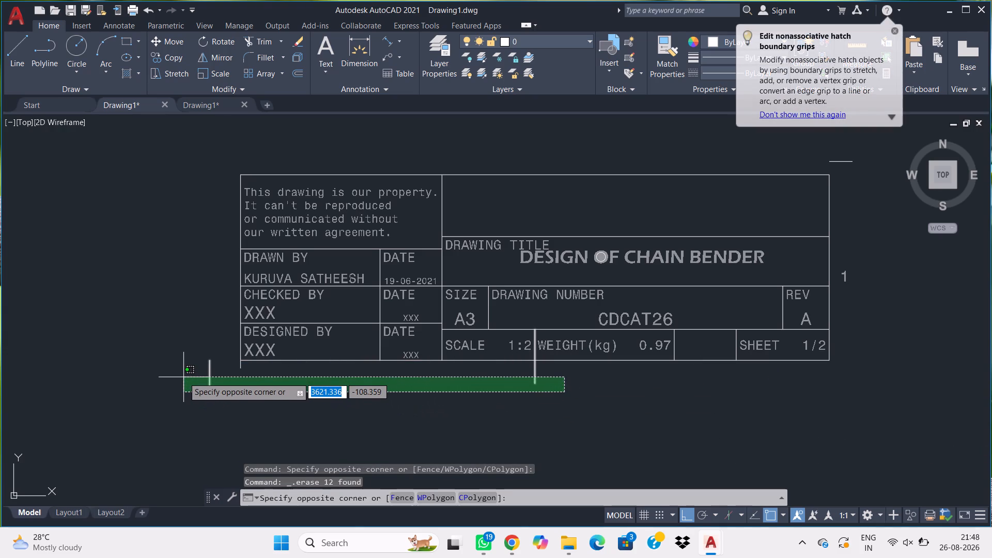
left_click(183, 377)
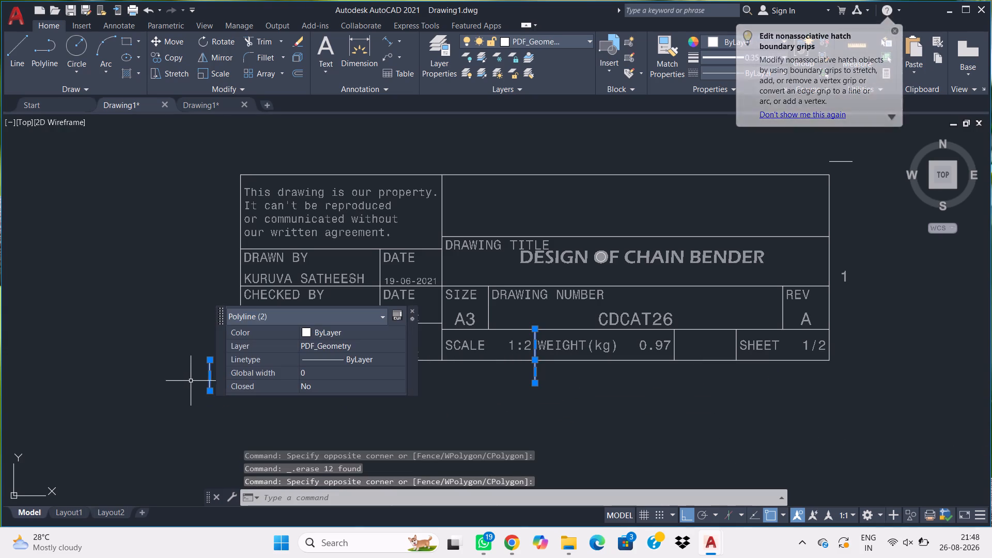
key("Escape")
Erase the stray vertical line beside the title block's lower-left corner.
left_click_drag(265, 396, 120, 386)
left_click(120, 383)
key("Delete")
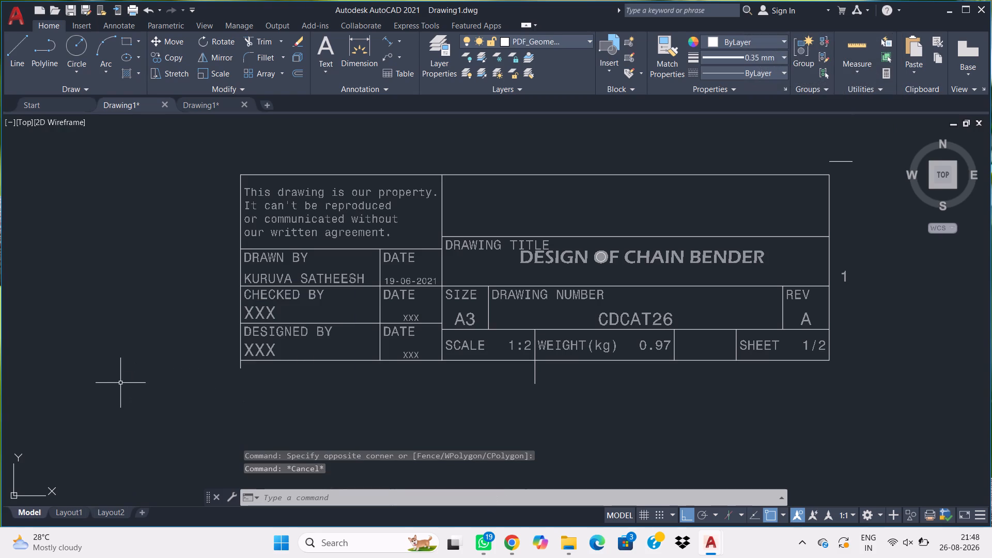
Shorten the divider line between the SCALE and WEIGHT cells so it ends on the title block's bottom edge.
left_click(538, 370)
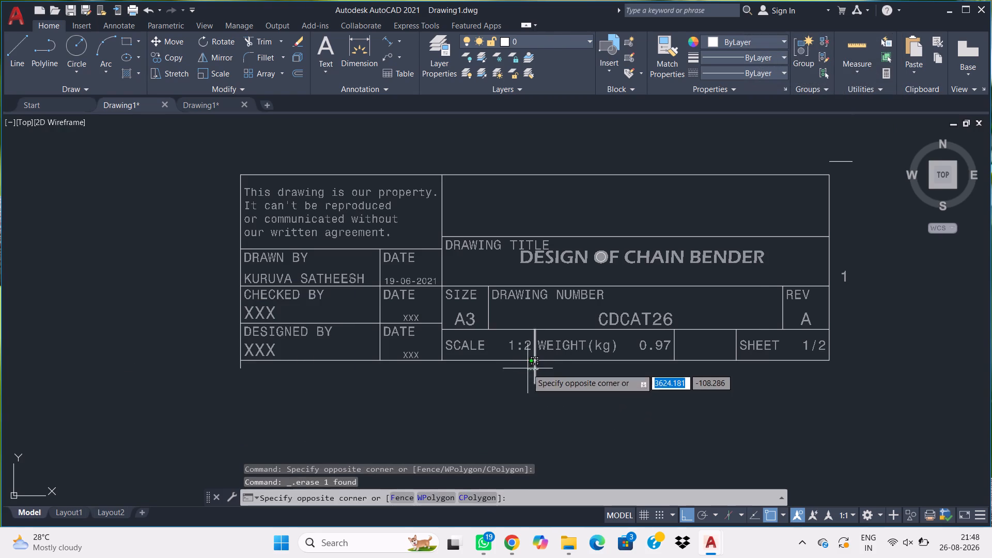
left_click(526, 368)
left_click(533, 384)
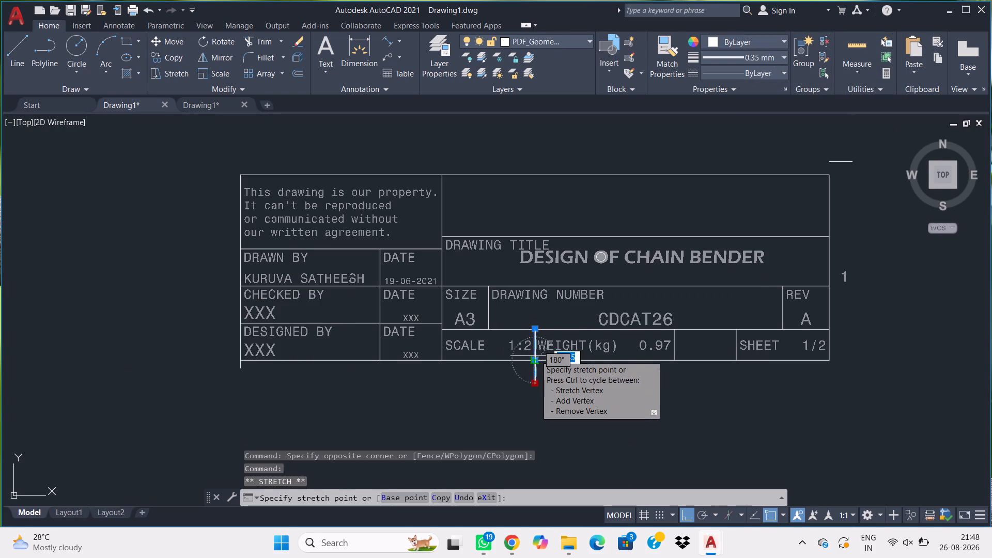
left_click(535, 359)
key("Escape")
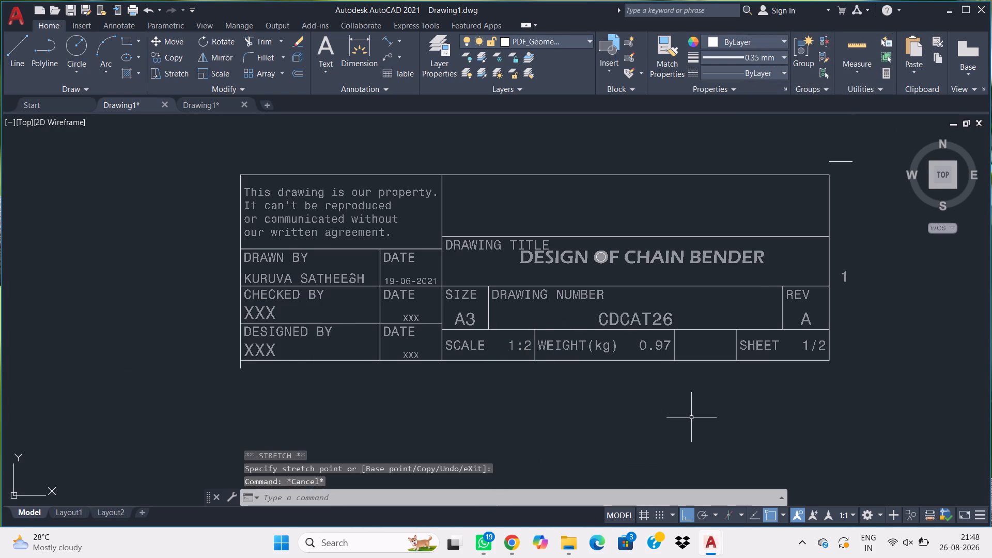
Erase the short horizontal line above the title block's upper-right corner and the zone number 1 beside its right edge.
left_click_drag(867, 190, 861, 163)
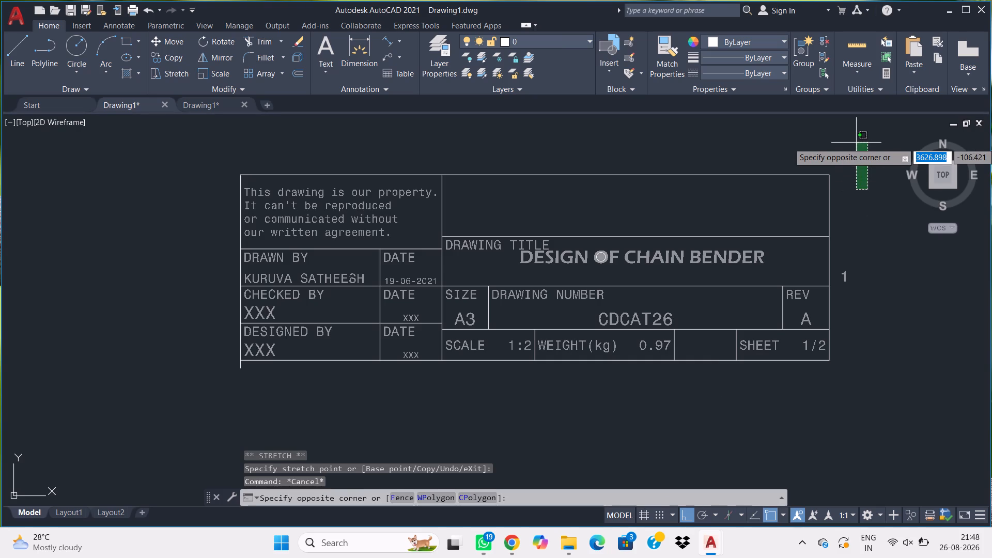
left_click(842, 158)
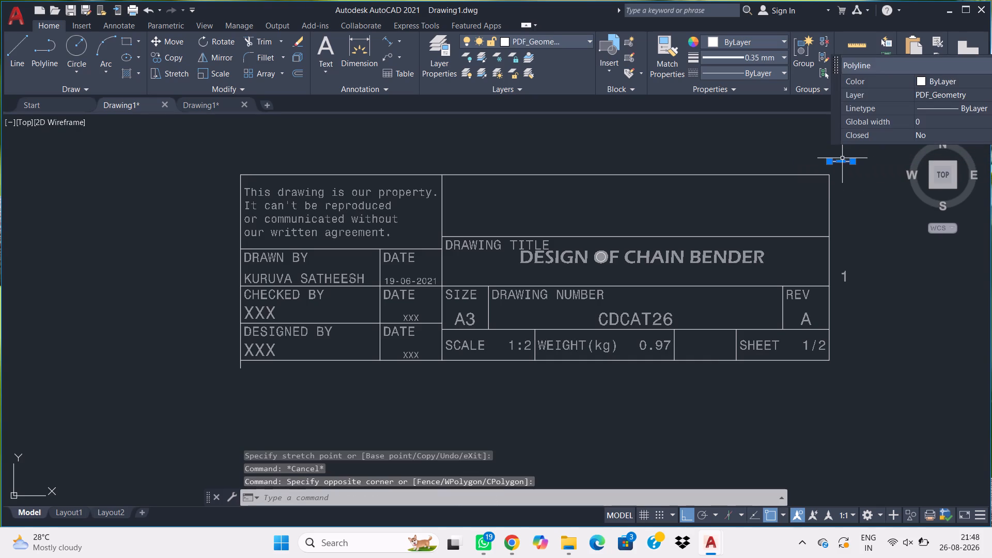
key("Delete")
scroll(843, 240, "down", 1)
scroll(856, 285, "up", 1)
left_click(835, 262)
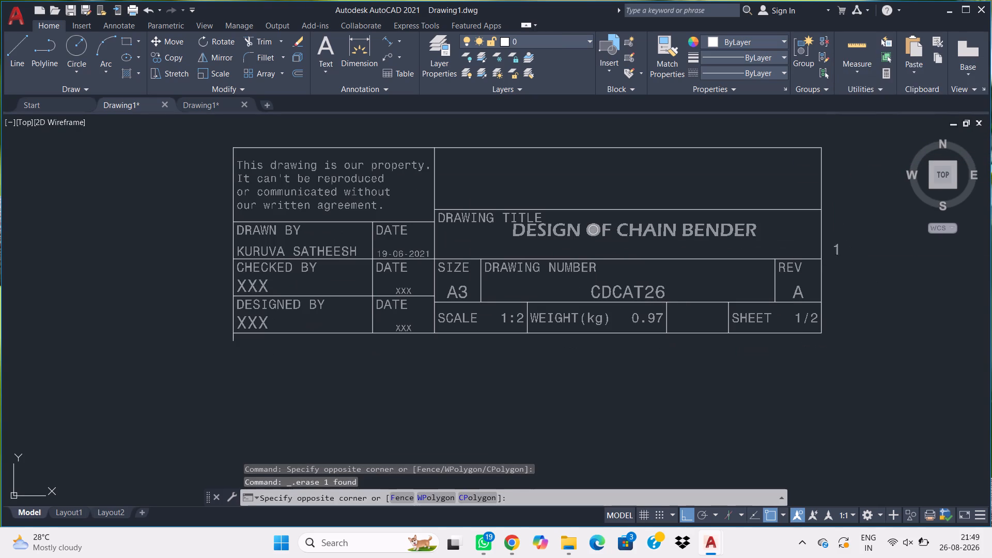
left_click(833, 237)
key("Delete")
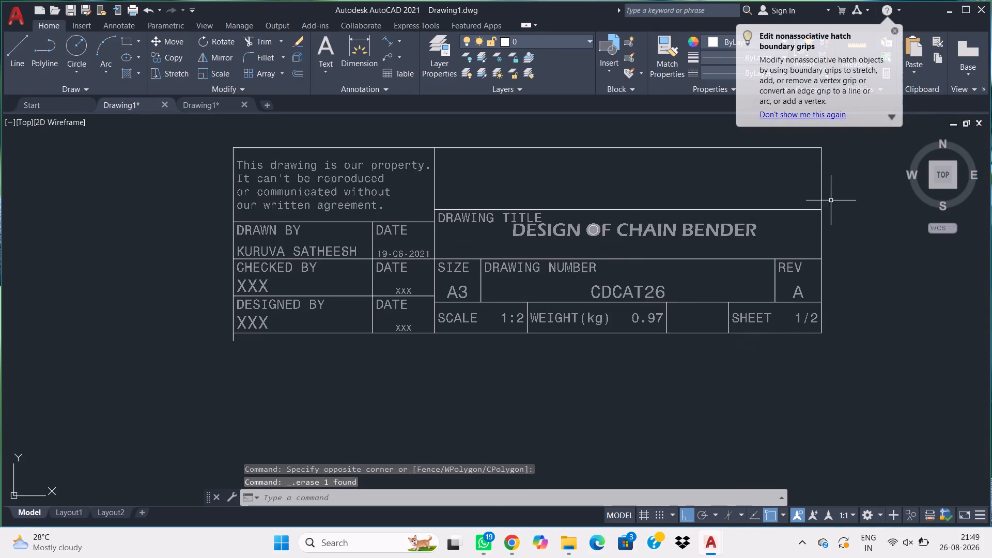
Select the entire cleaned-up title block and open its object properties.
middle_click_drag(822, 212, 816, 245)
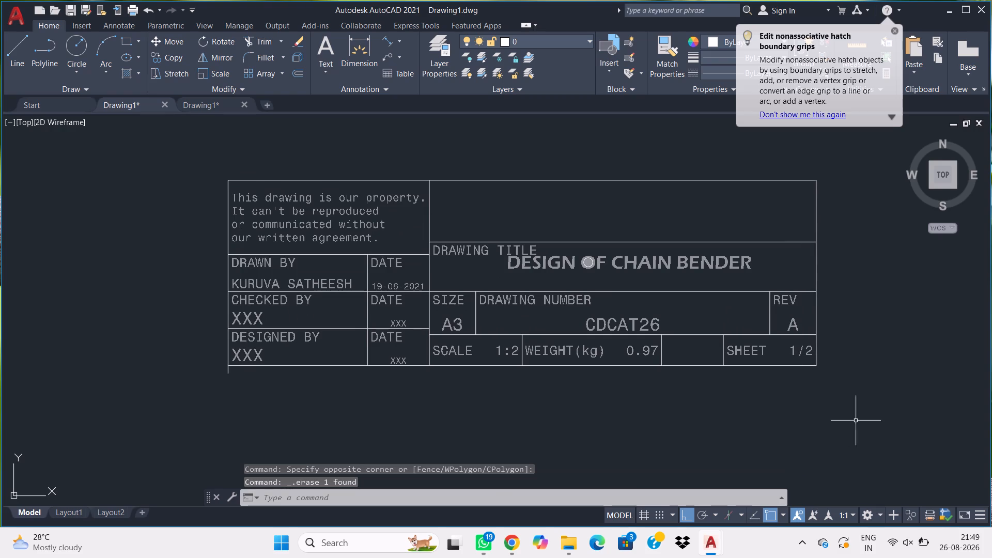
left_click_drag(872, 427, 847, 417)
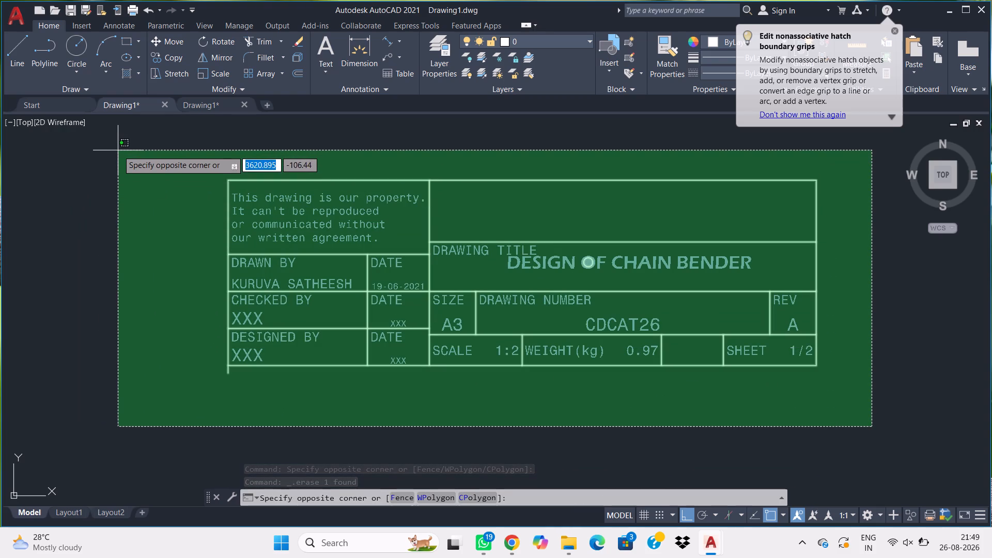
left_click(118, 150)
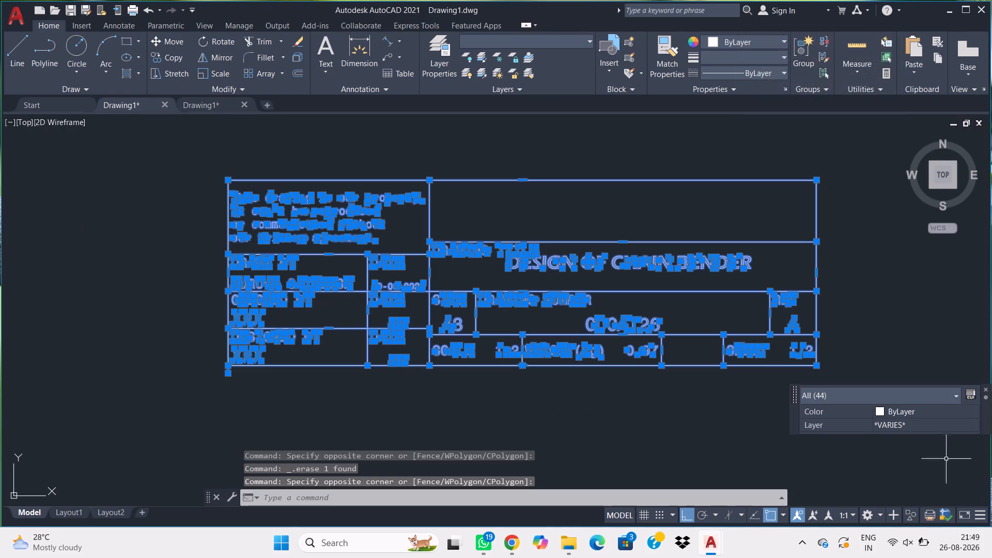
middle_click_drag(929, 458, 889, 420)
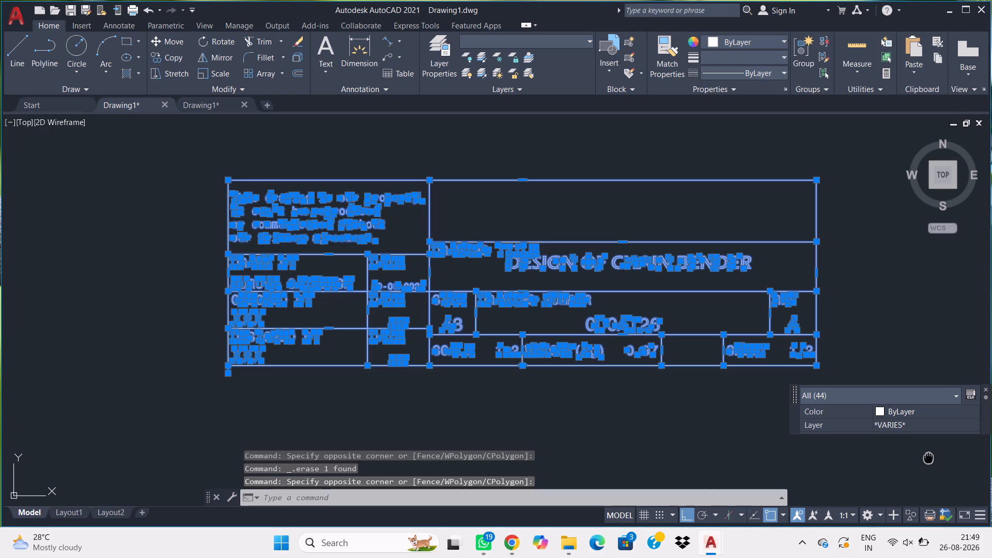
scroll(391, 223, "down", 3)
scroll(287, 249, "down", 1)
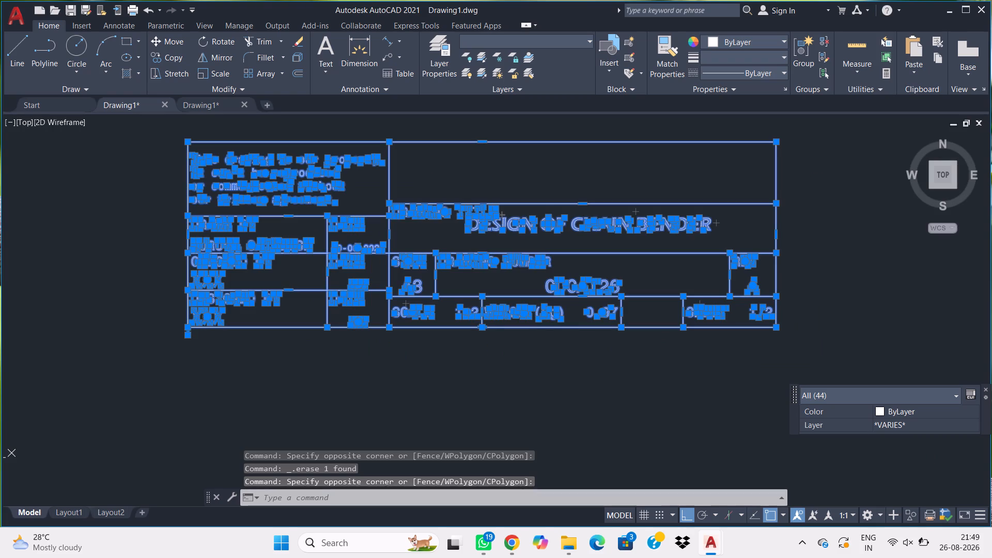
scroll(287, 249, "down", 1)
scroll(289, 253, "up", 2)
scroll(521, 322, "up", 1)
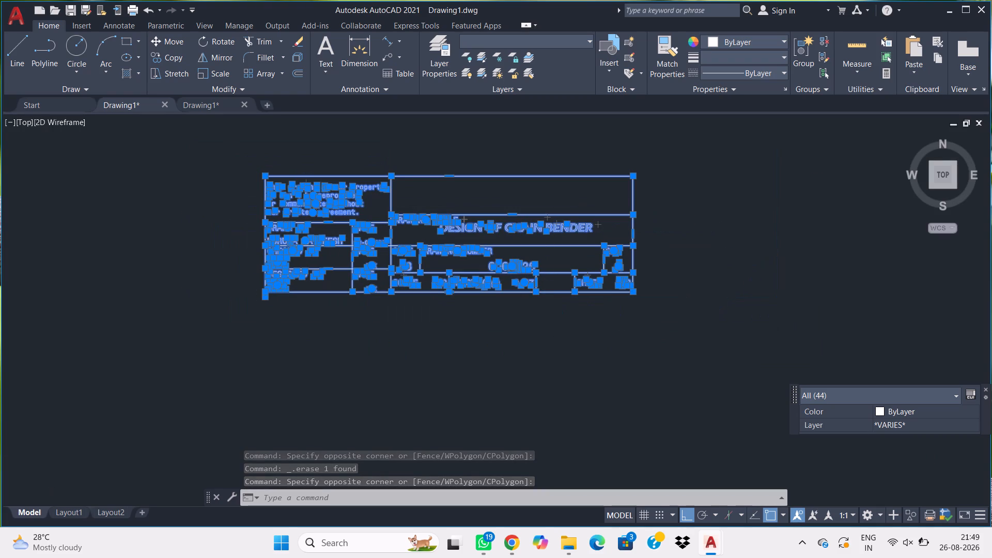
scroll(521, 322, "up", 1)
scroll(529, 156, "down", 1)
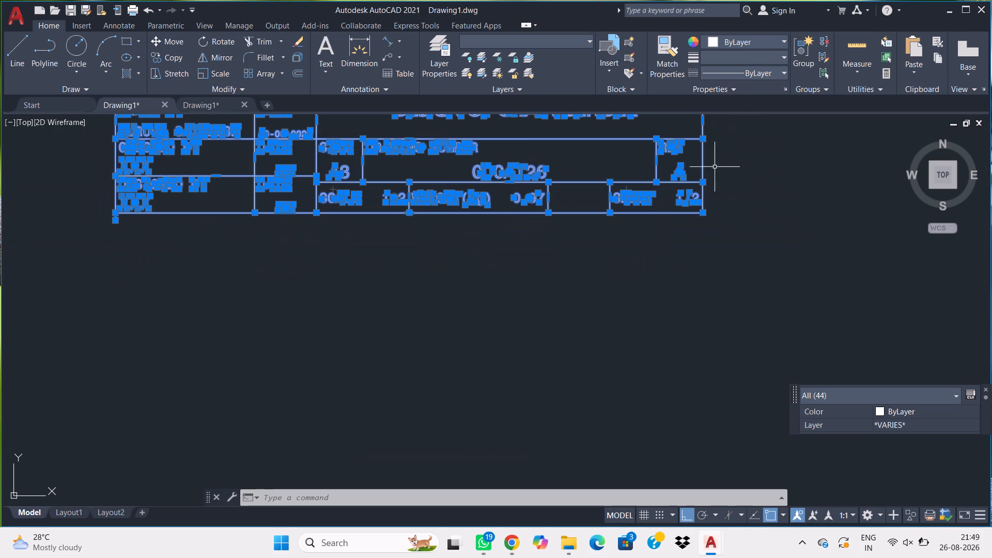
middle_click_drag(643, 215, 668, 493)
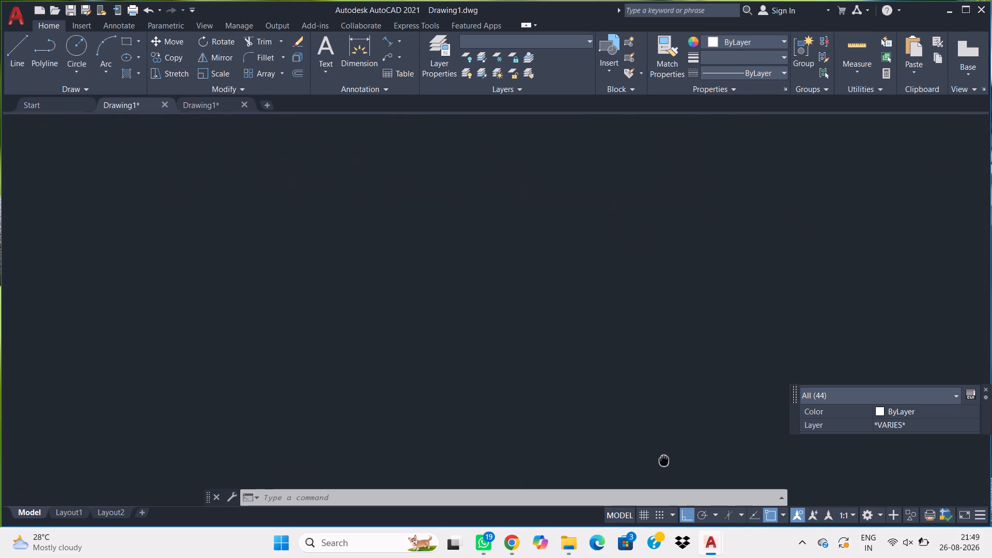
middle_click_drag(668, 493, 669, 492)
scroll(660, 401, "down", 3)
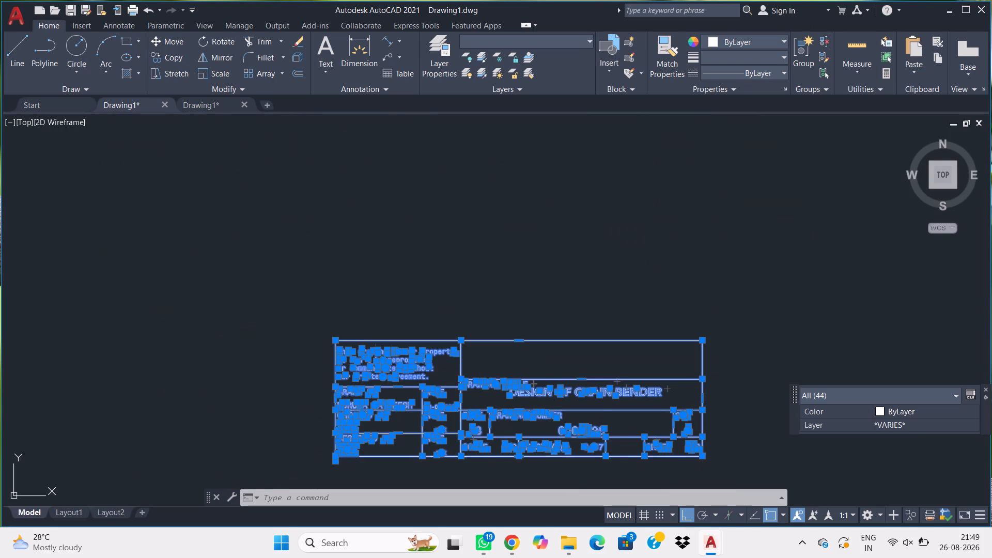
right_click(403, 279)
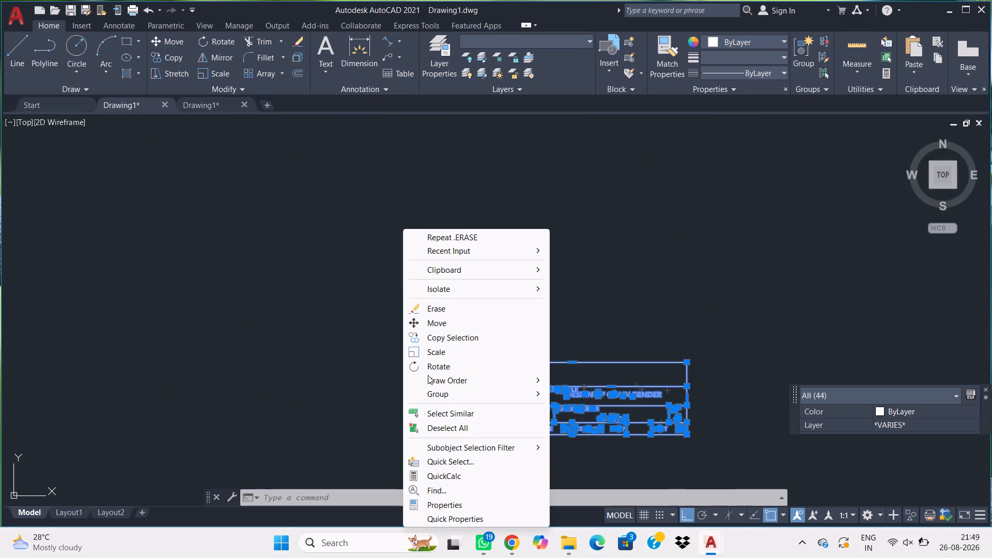
left_click(466, 507)
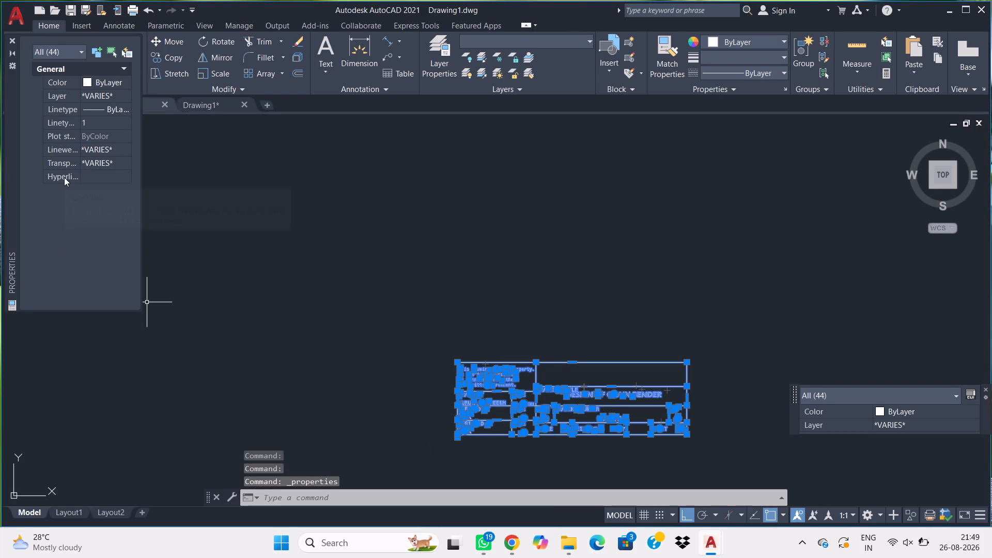
Examine the selected title block's layer, linetype scale, plot style, lineweight and transparency properties.
left_click(101, 92)
left_click(109, 94)
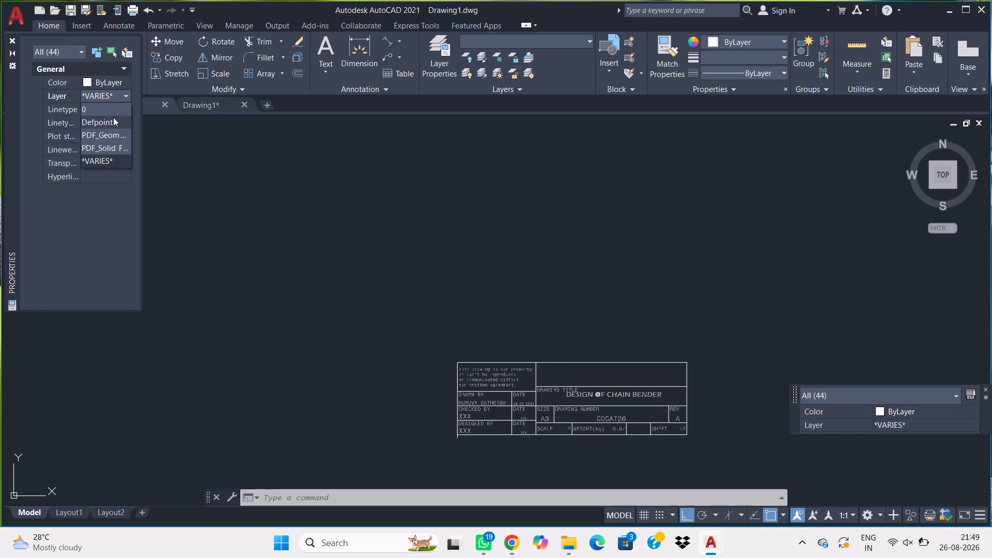
left_click(106, 162)
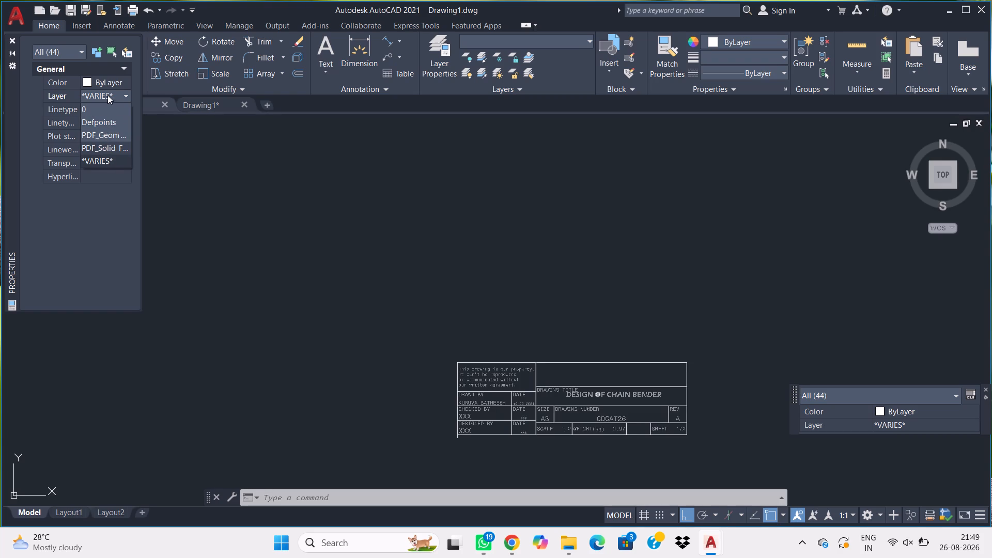
left_click(113, 120)
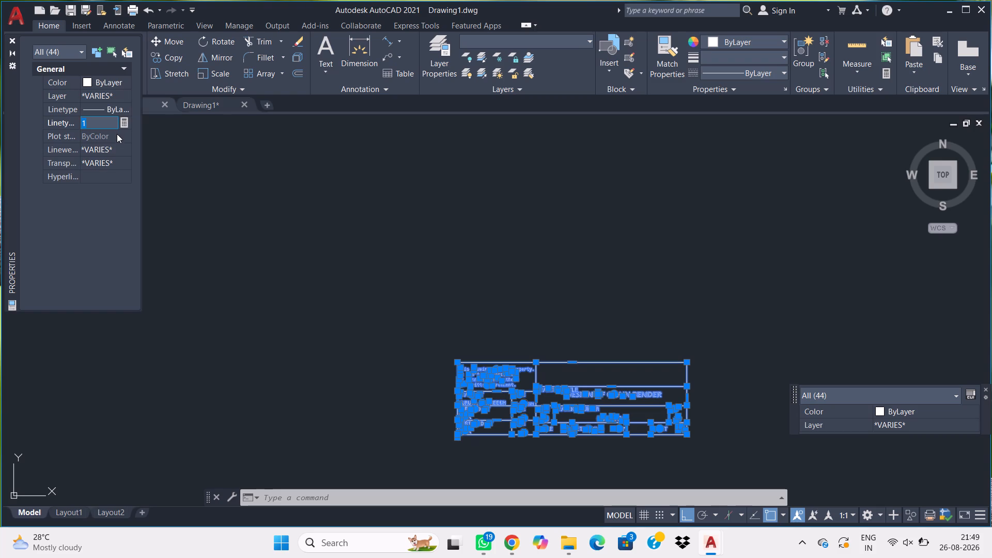
left_click(117, 136)
left_click(115, 145)
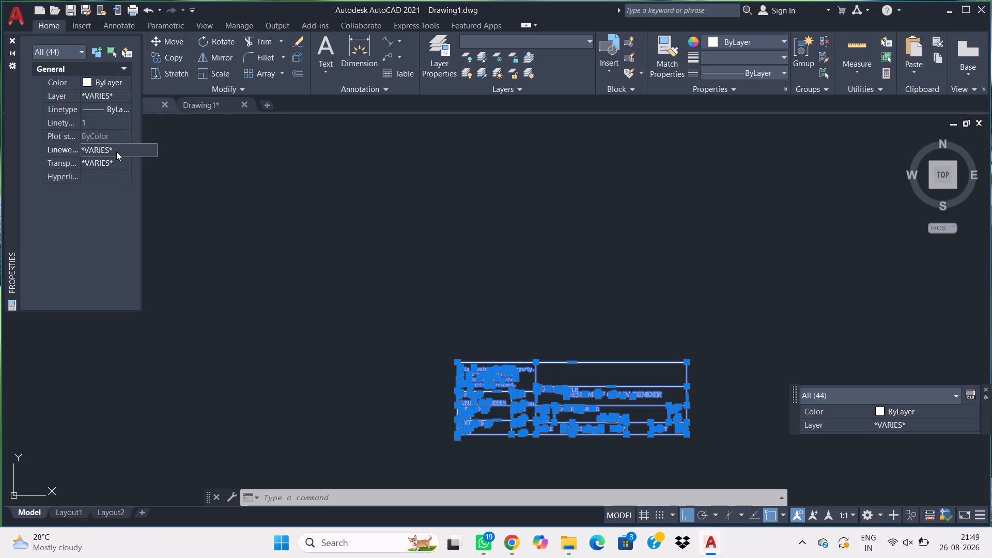
left_click(116, 159)
left_click(117, 163)
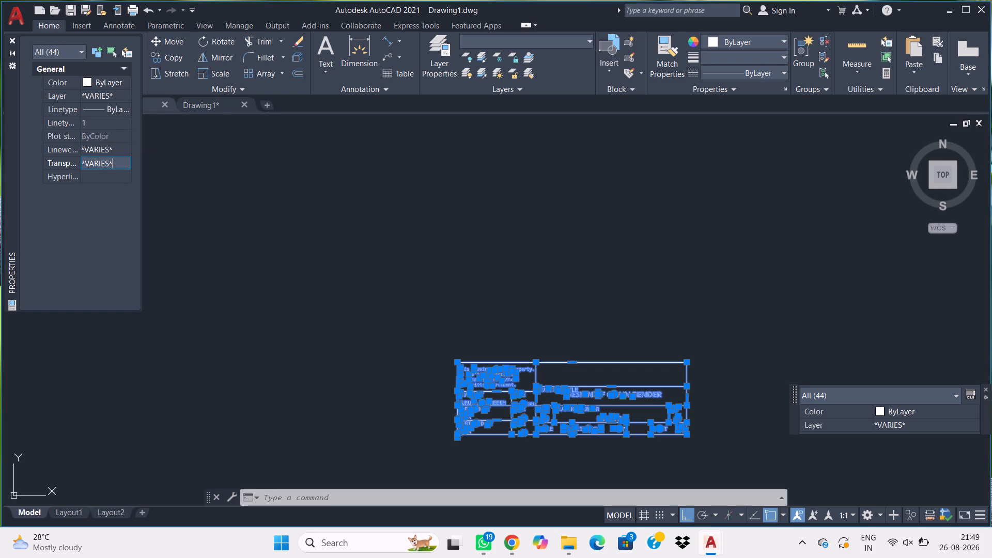
left_click(199, 164)
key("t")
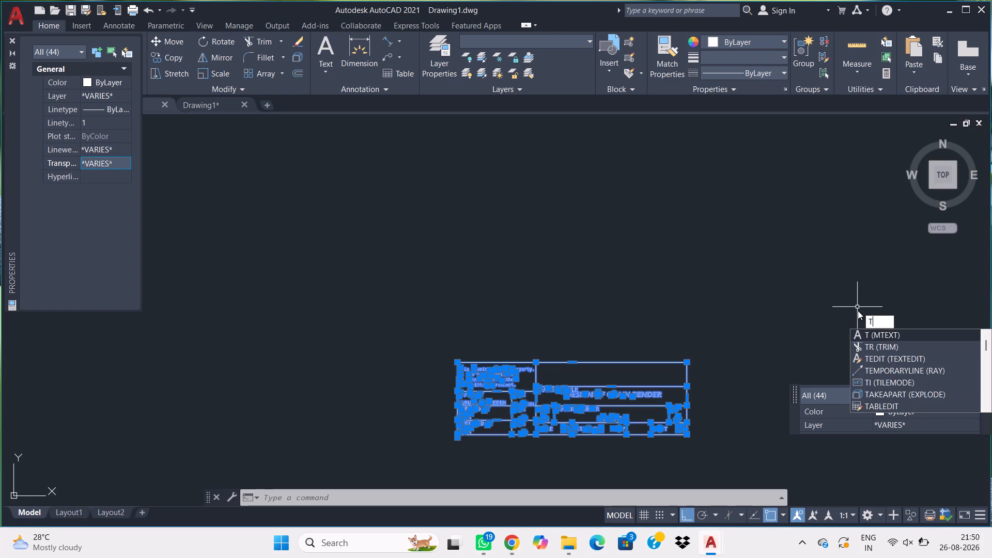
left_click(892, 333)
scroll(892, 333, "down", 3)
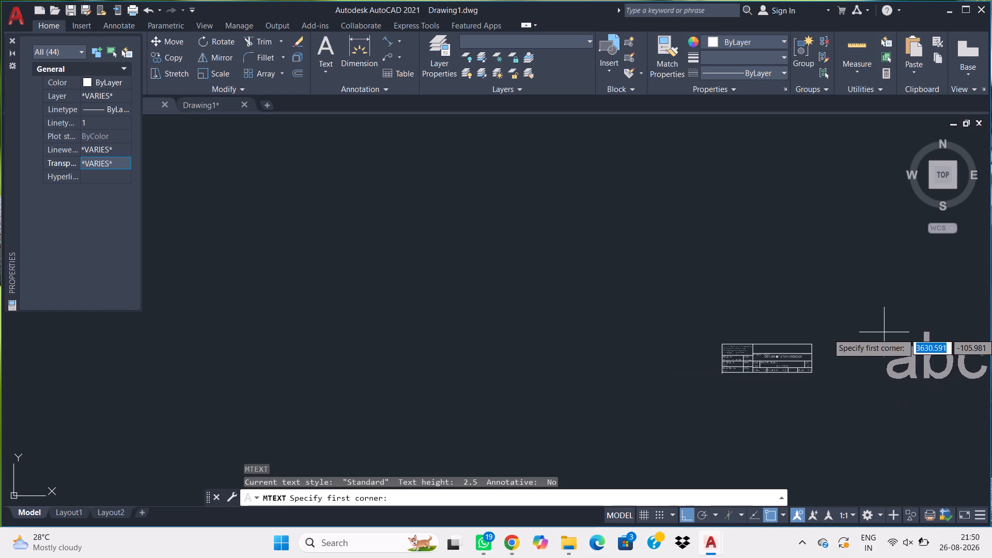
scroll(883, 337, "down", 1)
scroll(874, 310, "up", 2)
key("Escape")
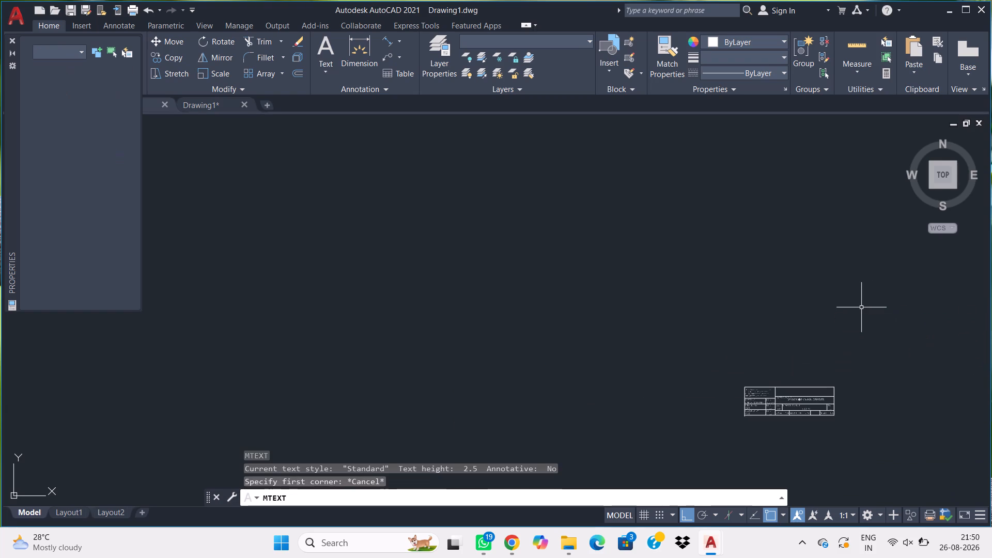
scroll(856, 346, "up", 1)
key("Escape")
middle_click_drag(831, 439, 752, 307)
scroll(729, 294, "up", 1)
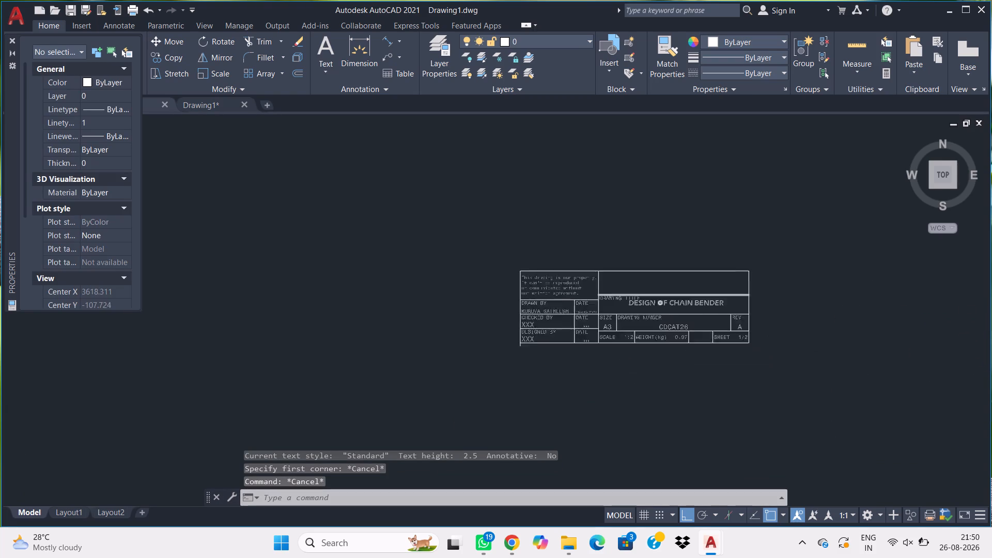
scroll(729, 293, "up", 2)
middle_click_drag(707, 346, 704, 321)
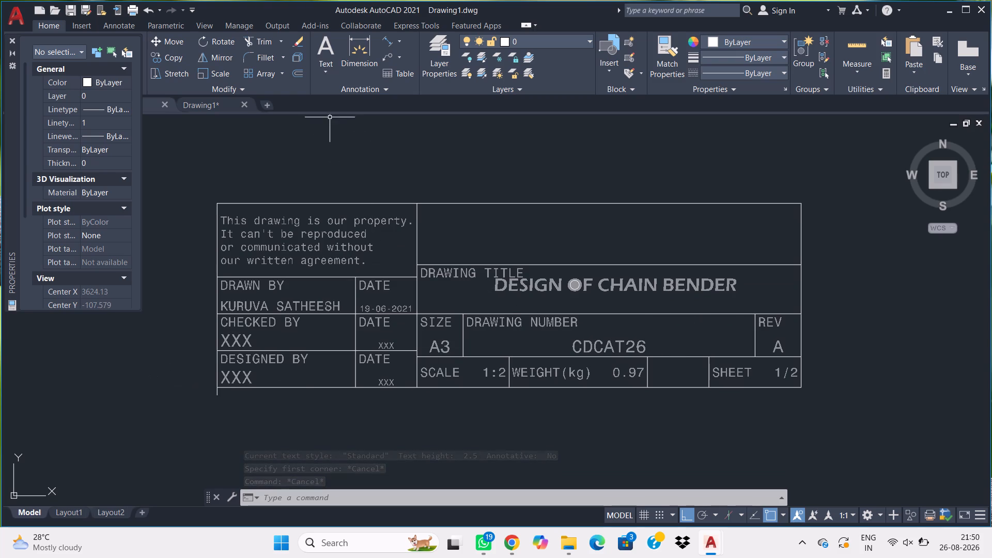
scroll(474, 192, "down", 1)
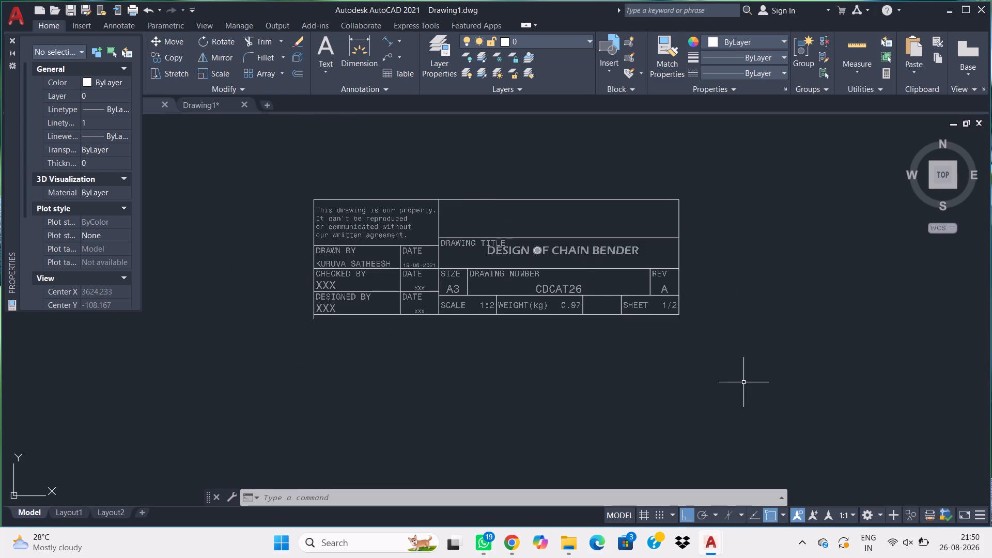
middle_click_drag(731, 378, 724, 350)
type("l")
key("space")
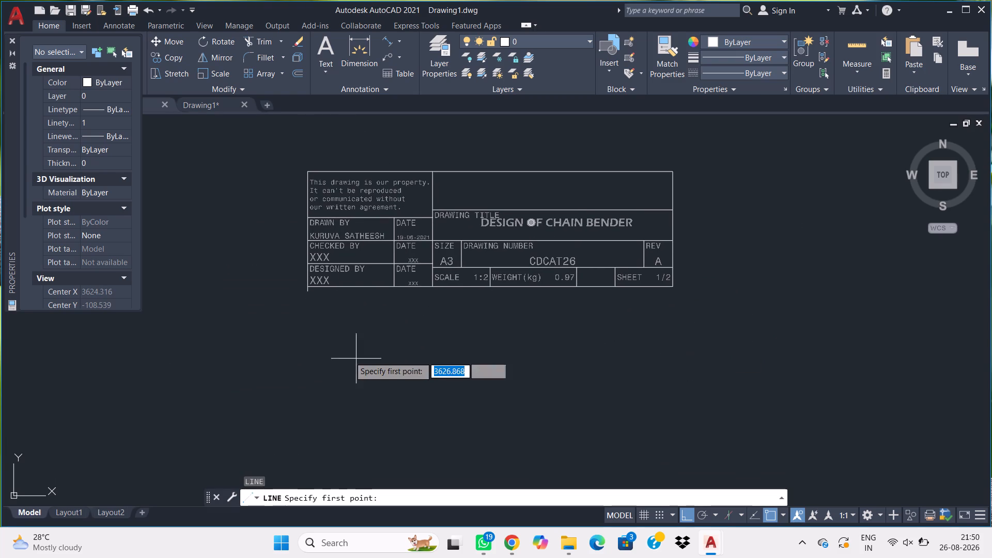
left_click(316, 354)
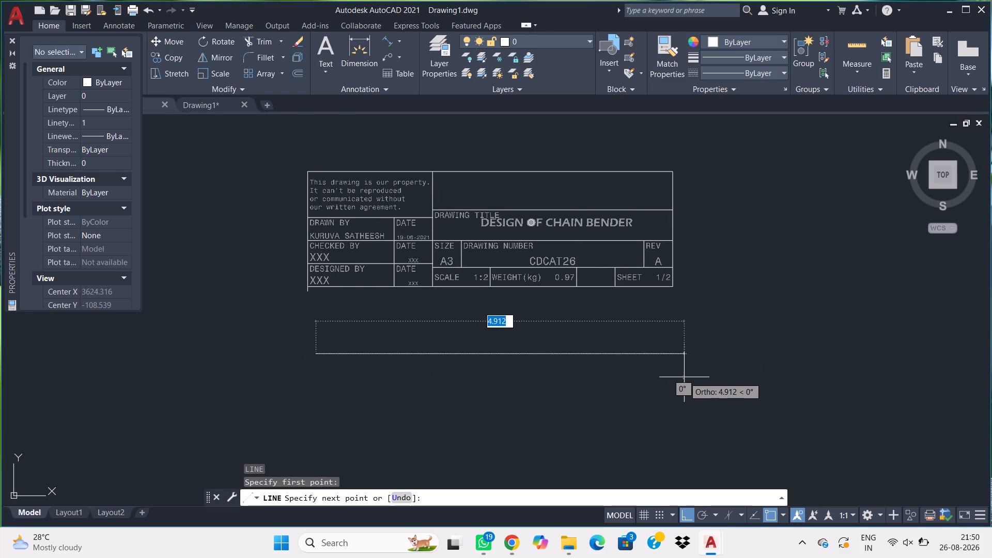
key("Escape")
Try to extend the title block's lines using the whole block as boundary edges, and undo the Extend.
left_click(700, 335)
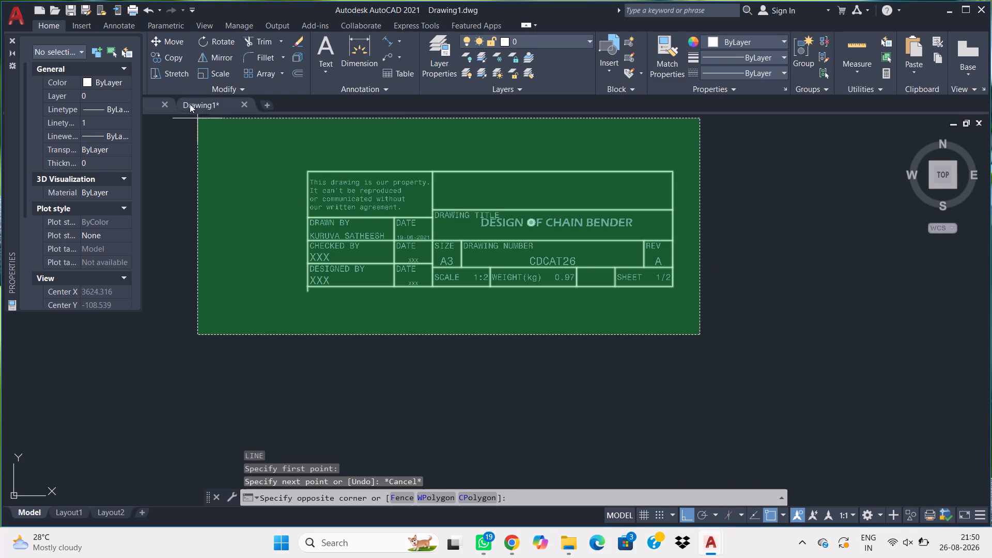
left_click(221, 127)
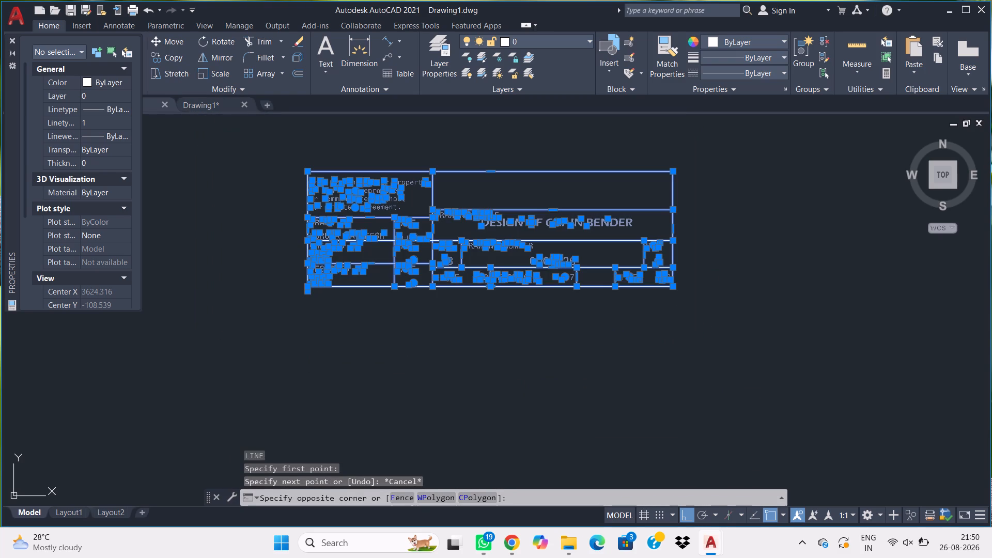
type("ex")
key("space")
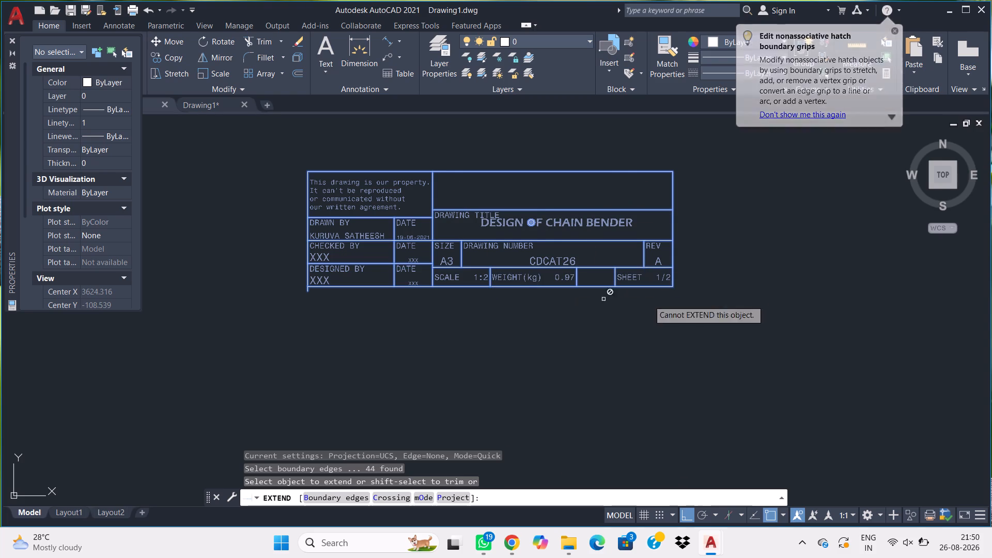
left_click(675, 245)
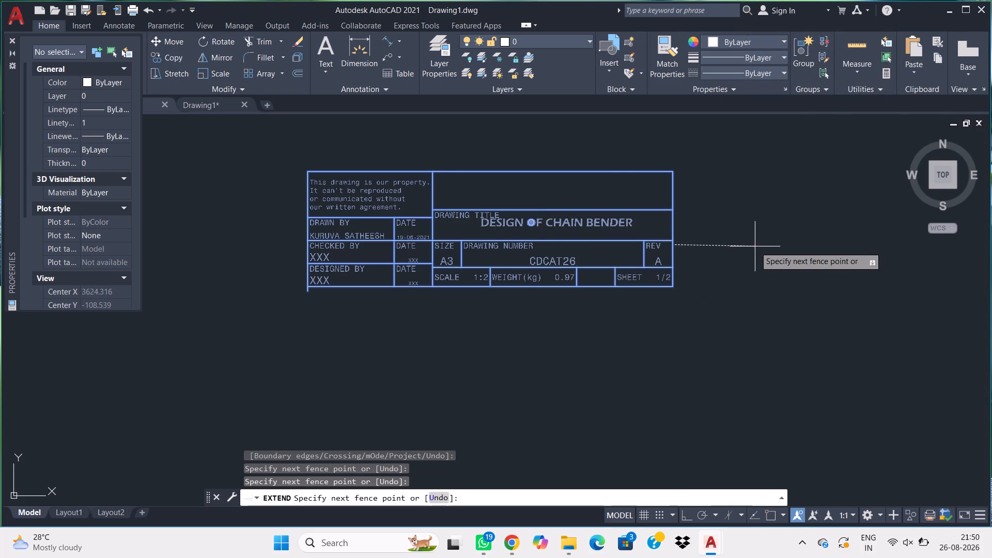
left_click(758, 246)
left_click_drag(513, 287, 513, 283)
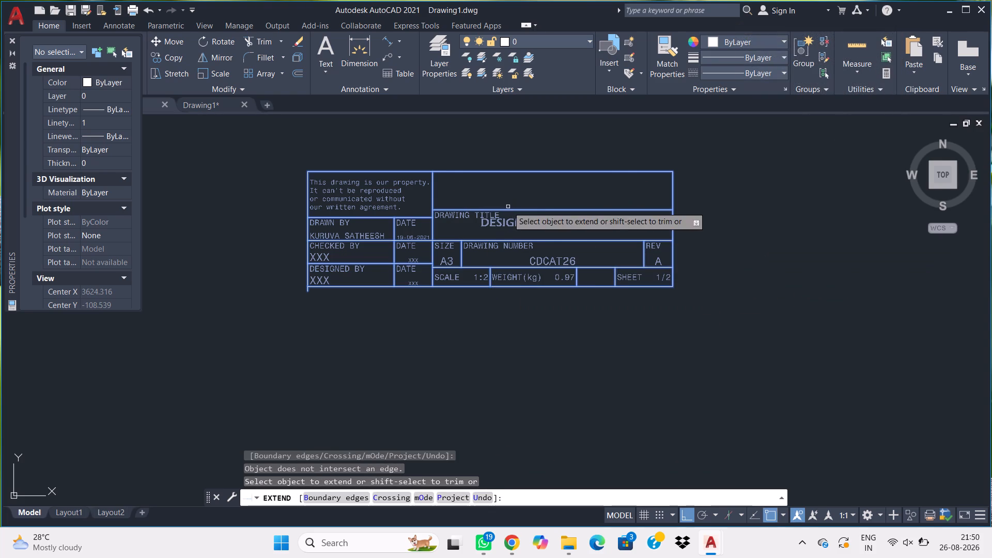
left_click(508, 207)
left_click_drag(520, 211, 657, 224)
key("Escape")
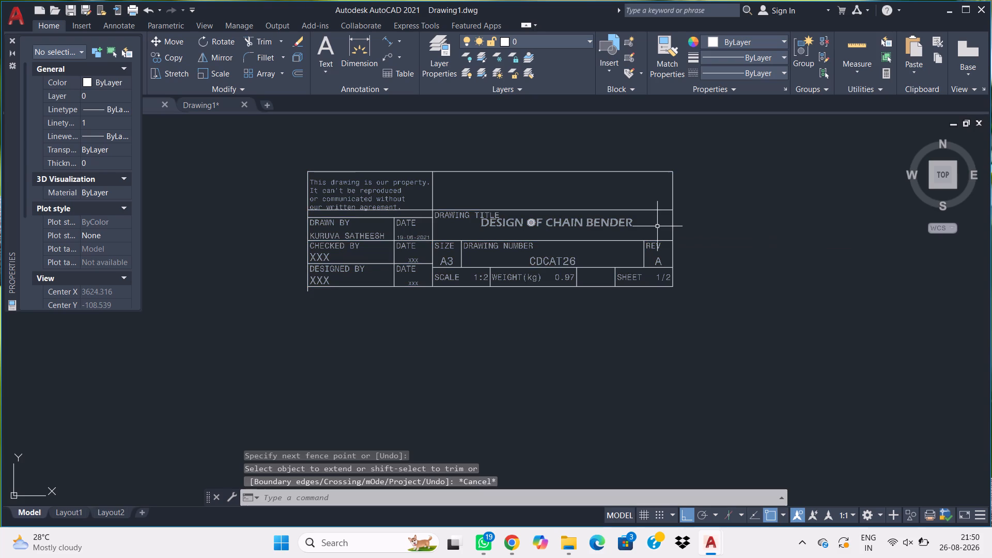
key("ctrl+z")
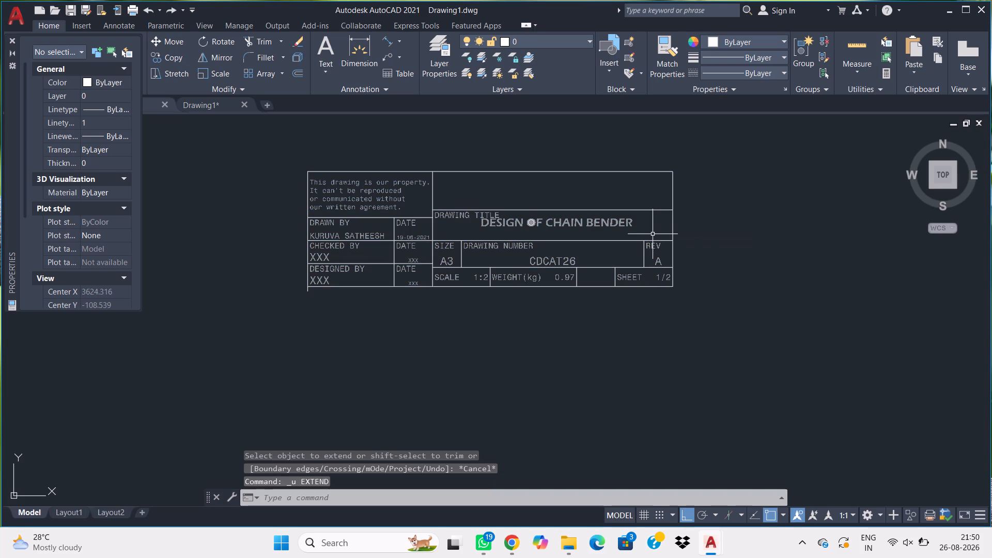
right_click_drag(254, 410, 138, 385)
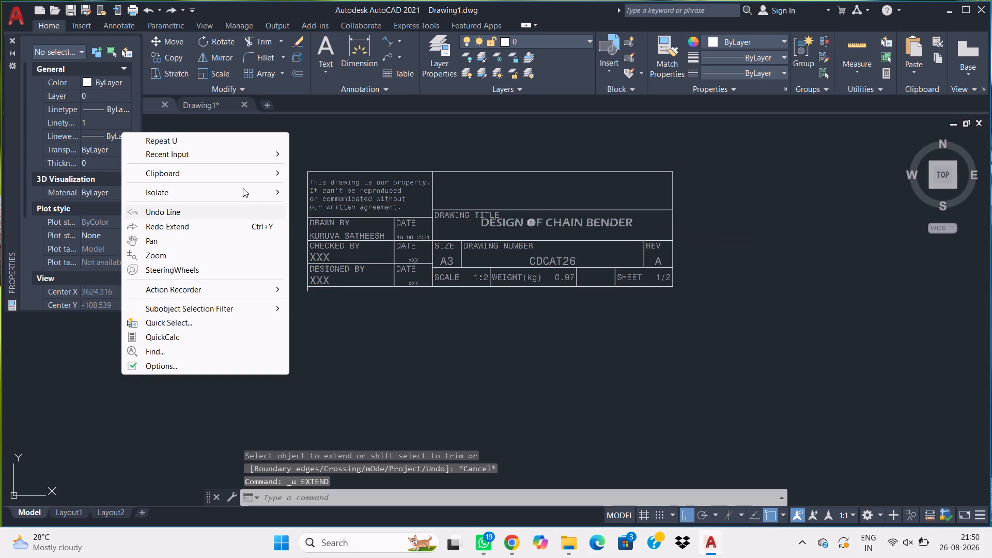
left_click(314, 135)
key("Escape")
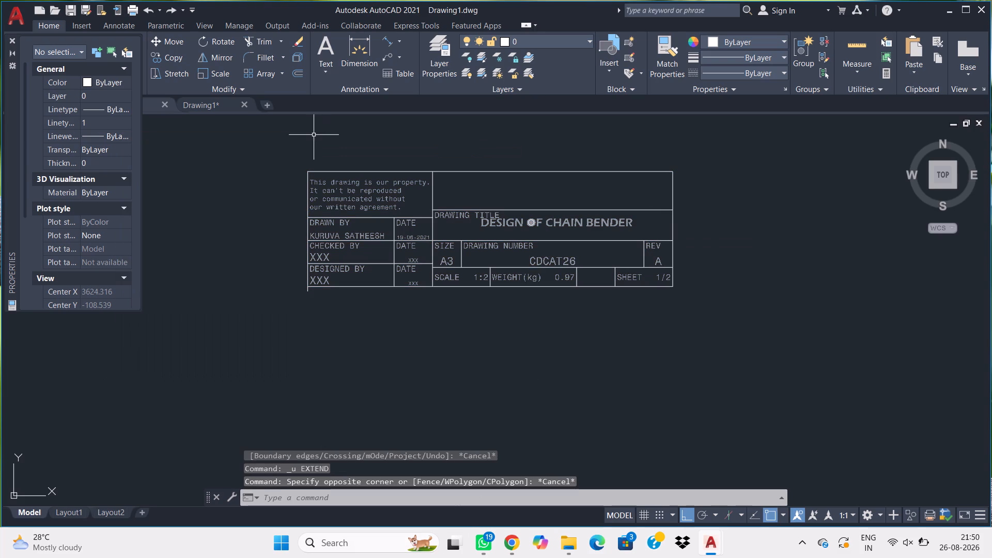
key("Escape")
Stretch the entire title block horizontally by about 1.87 units at 0°, using its lower-right corner as the base point.
left_click_drag(706, 344, 660, 325)
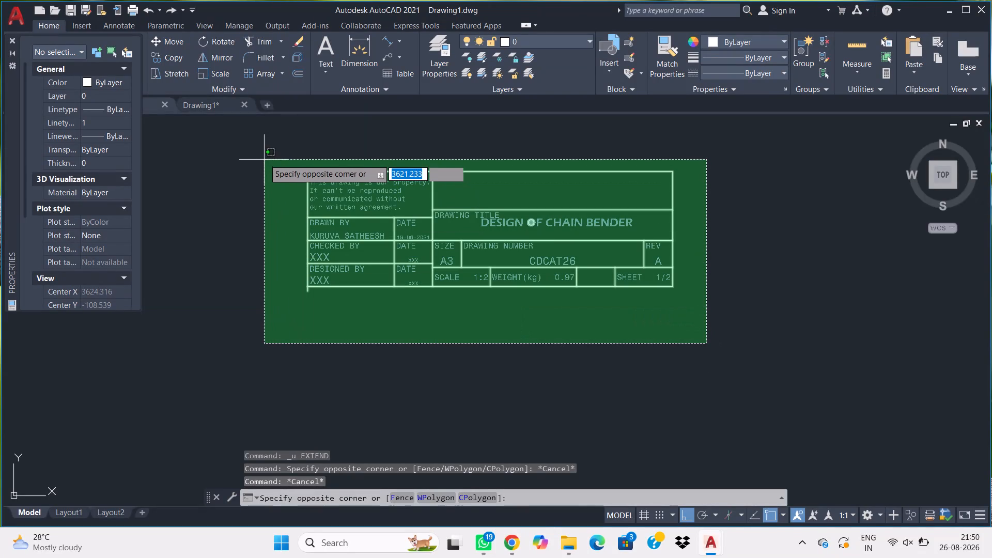
left_click(264, 158)
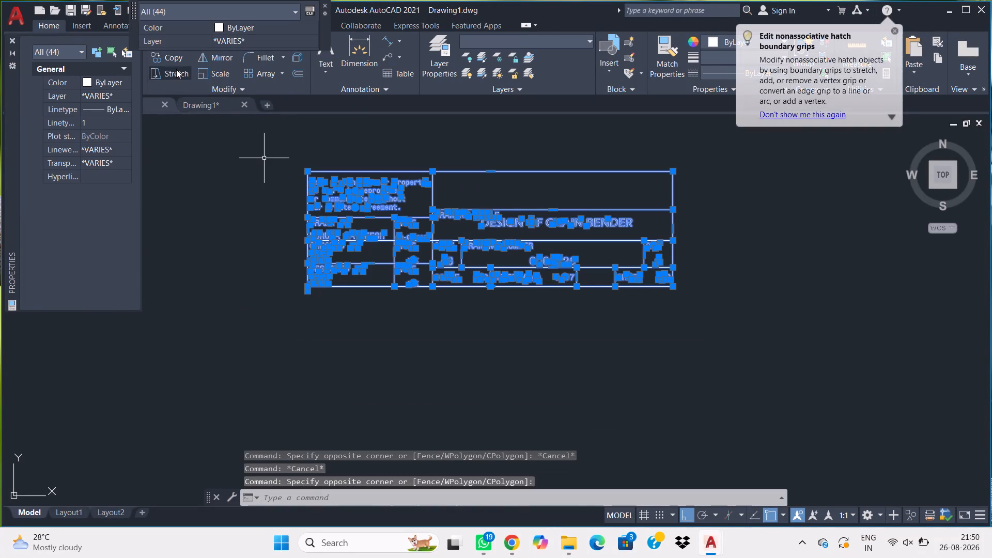
left_click(176, 69)
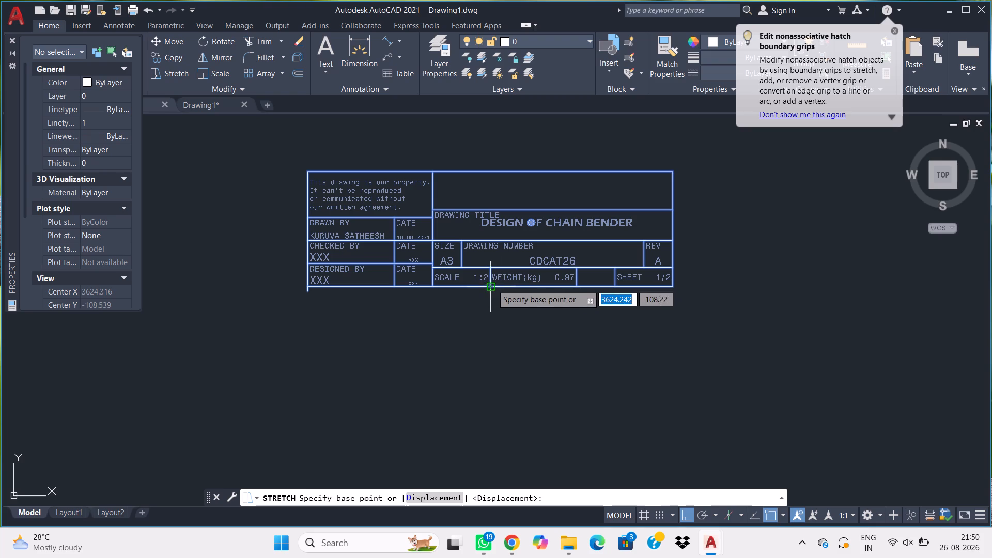
left_click(673, 288)
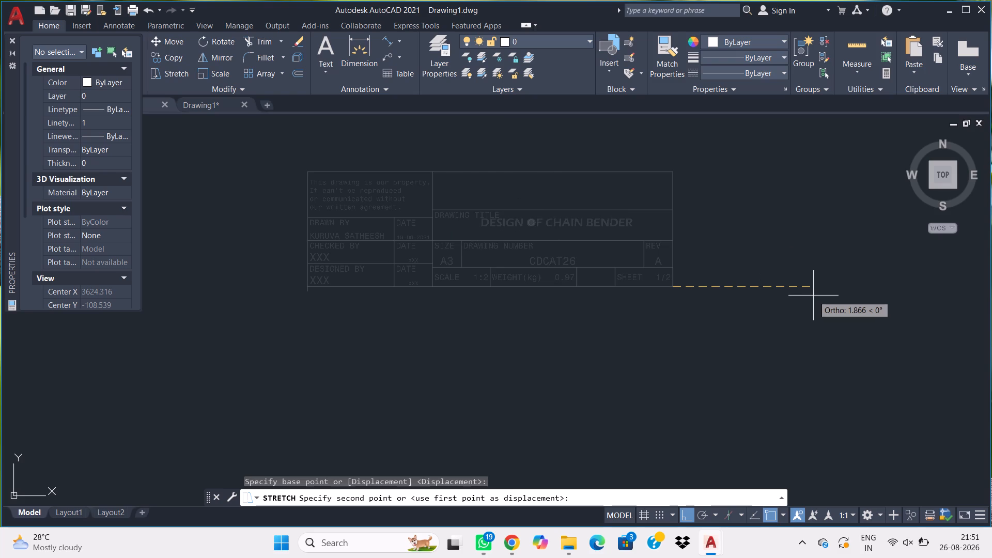
left_click(814, 296)
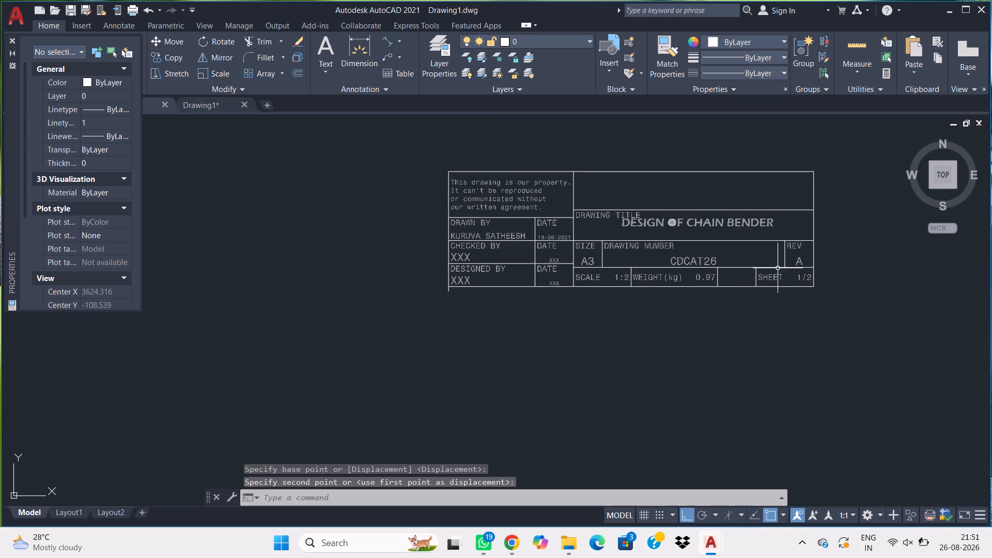
Close the object properties display.
scroll(626, 270, "up", 2)
scroll(621, 211, "down", 1)
middle_click_drag(622, 211, 561, 308)
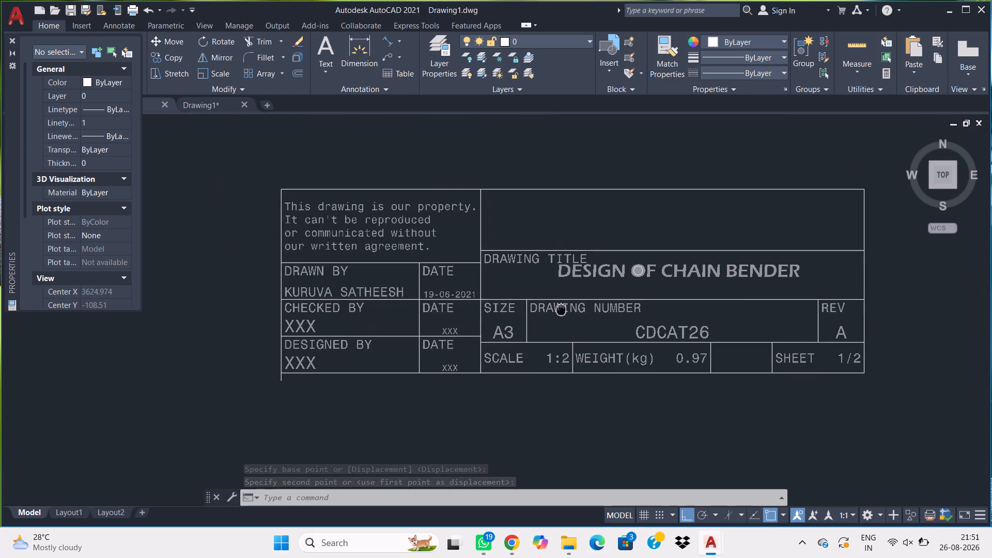
middle_click_drag(561, 308, 544, 287)
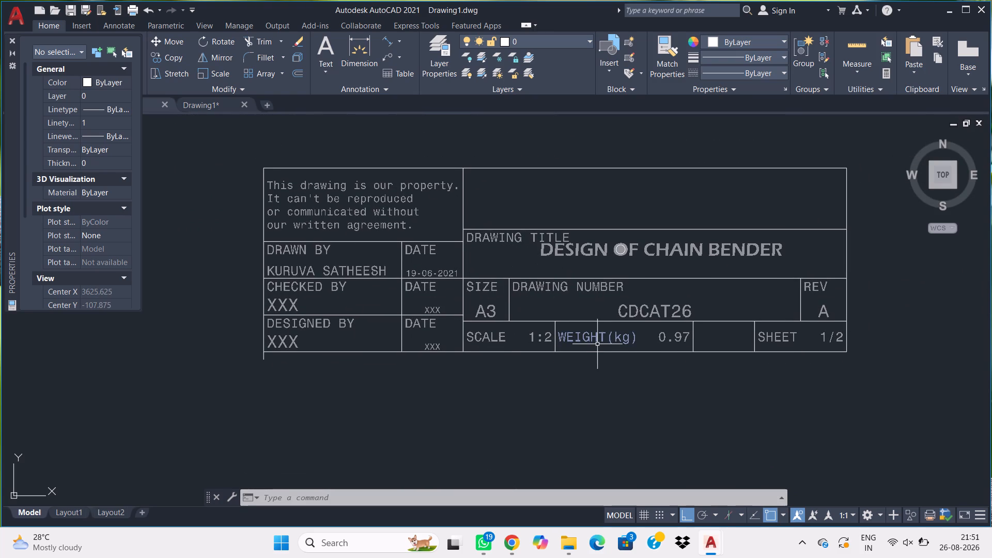
scroll(597, 345, "down", 1)
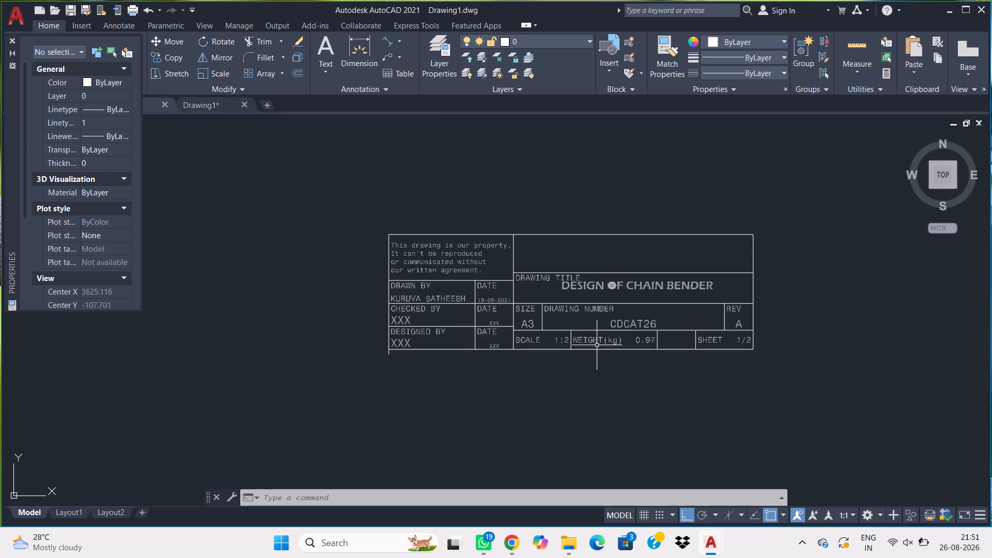
scroll(400, 376, "down", 1)
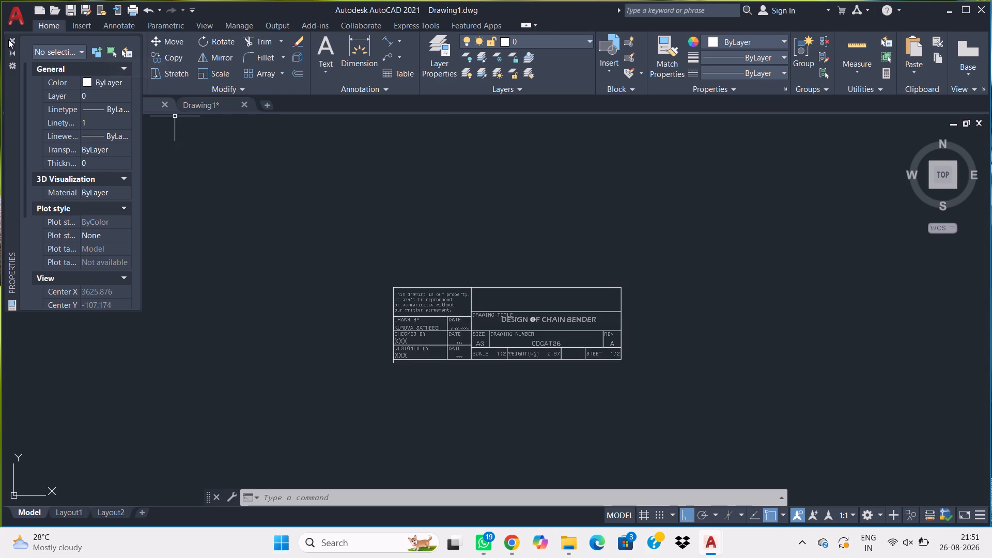
left_click(10, 38)
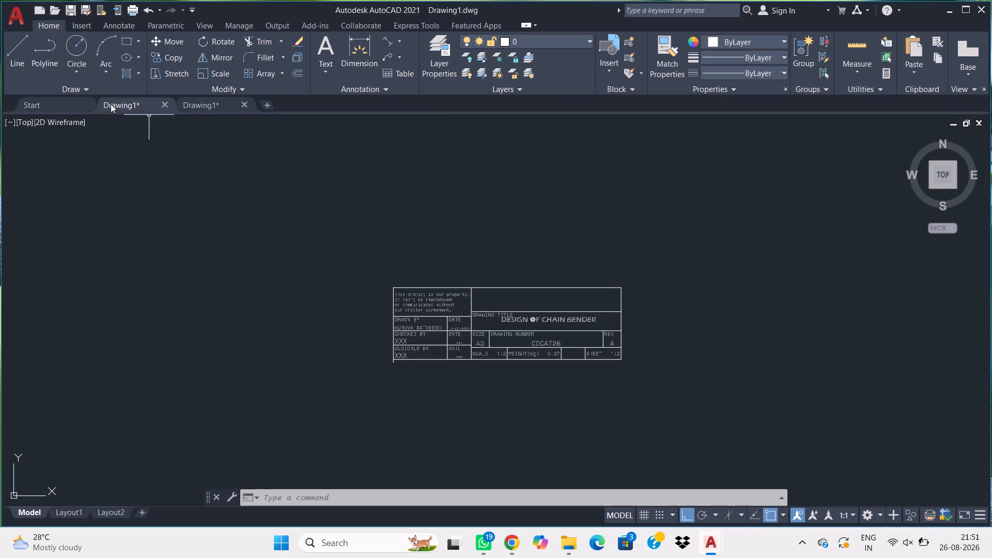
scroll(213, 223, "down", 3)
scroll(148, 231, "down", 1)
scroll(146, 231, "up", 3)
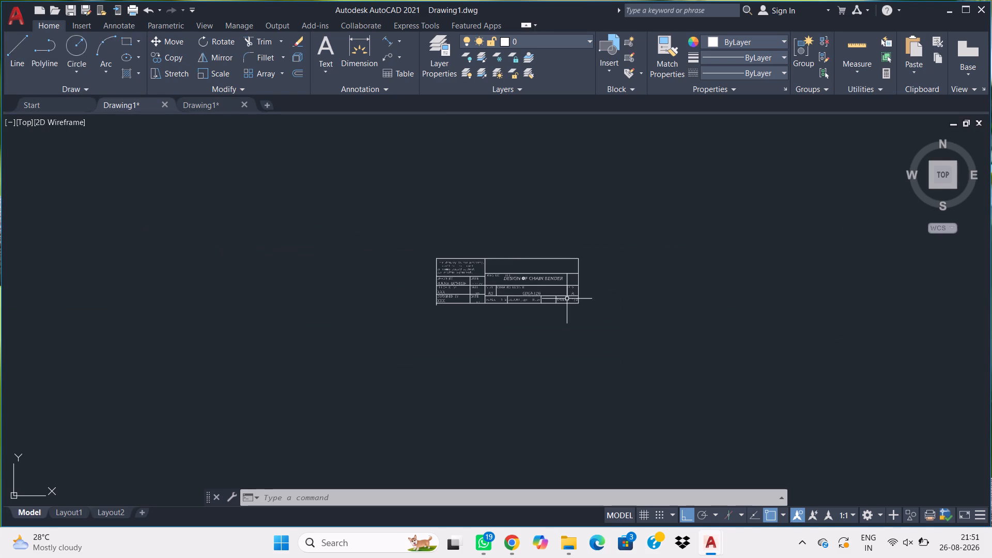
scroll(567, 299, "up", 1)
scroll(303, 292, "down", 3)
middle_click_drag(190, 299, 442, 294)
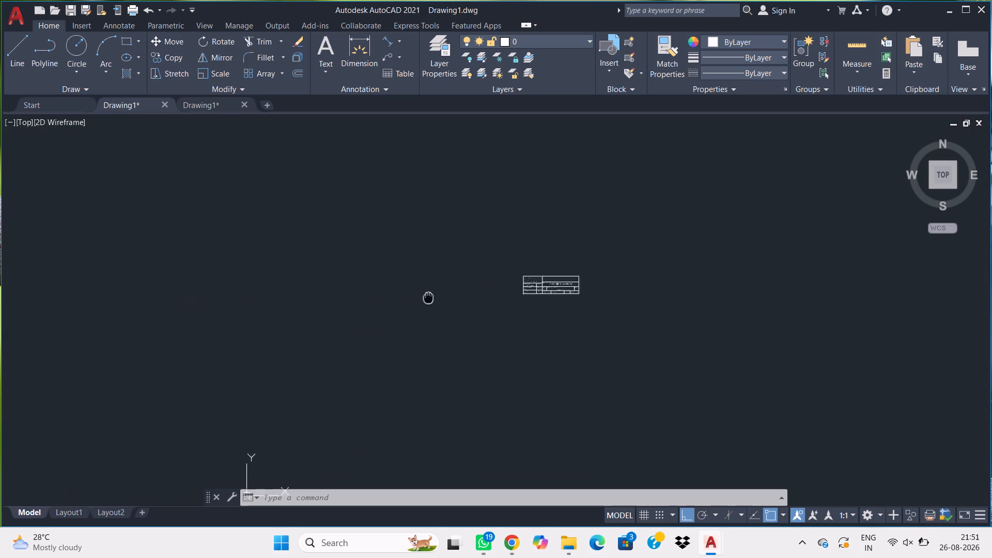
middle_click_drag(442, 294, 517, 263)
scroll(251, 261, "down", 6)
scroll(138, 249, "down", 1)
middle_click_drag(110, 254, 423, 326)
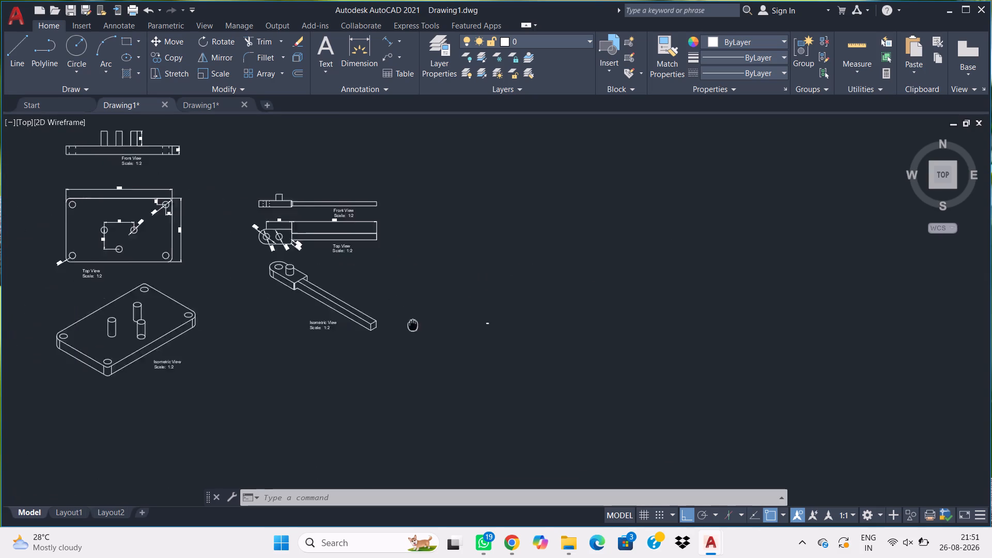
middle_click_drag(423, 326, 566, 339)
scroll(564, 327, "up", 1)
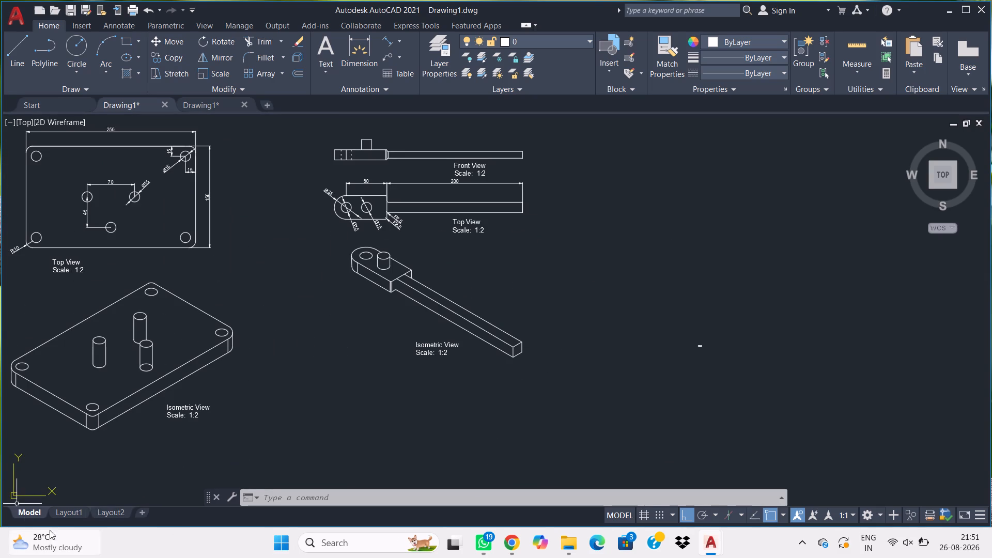
Switch to the border template drawing and open its Layout1 sheet.
left_click(214, 103)
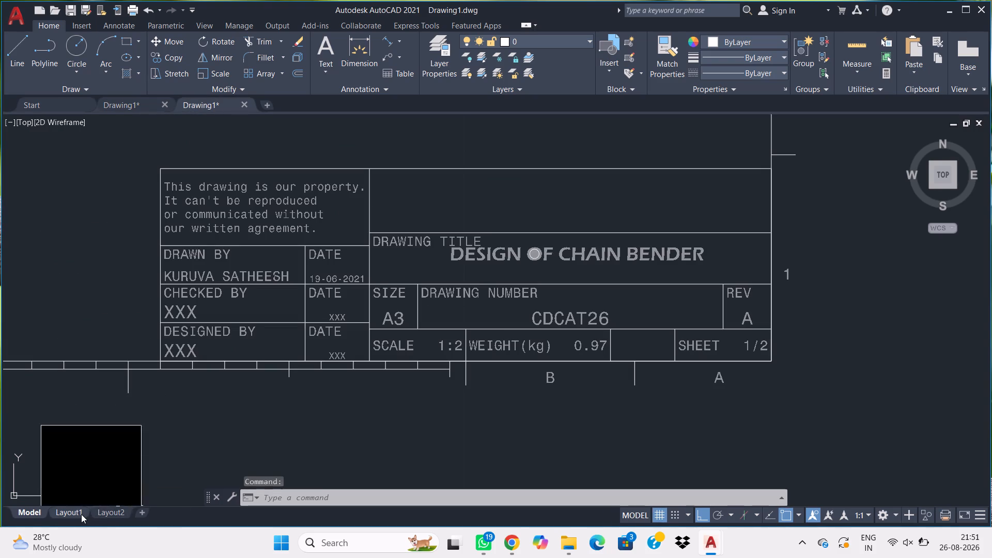
left_click(81, 514)
scroll(401, 284, "down", 2)
scroll(436, 273, "up", 3)
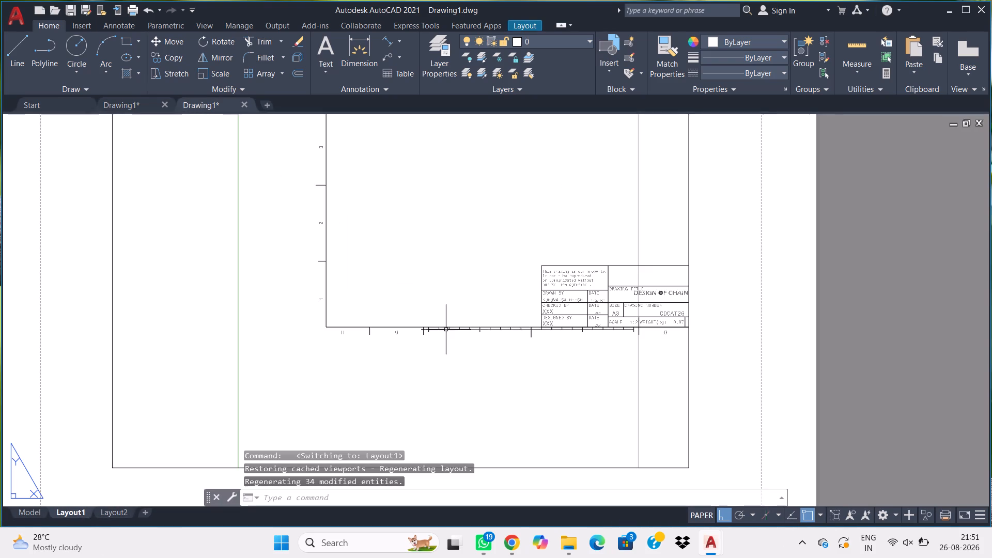
scroll(446, 331, "down", 2)
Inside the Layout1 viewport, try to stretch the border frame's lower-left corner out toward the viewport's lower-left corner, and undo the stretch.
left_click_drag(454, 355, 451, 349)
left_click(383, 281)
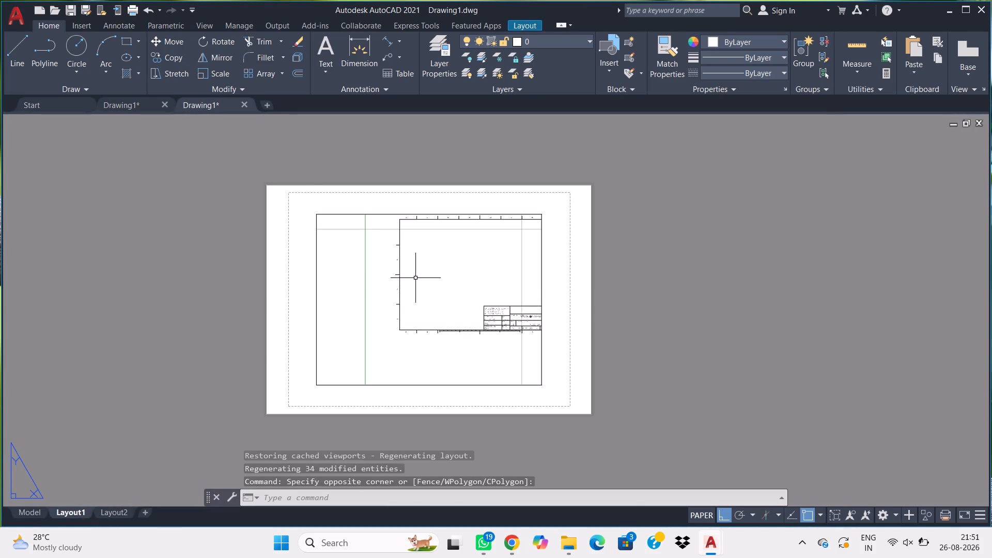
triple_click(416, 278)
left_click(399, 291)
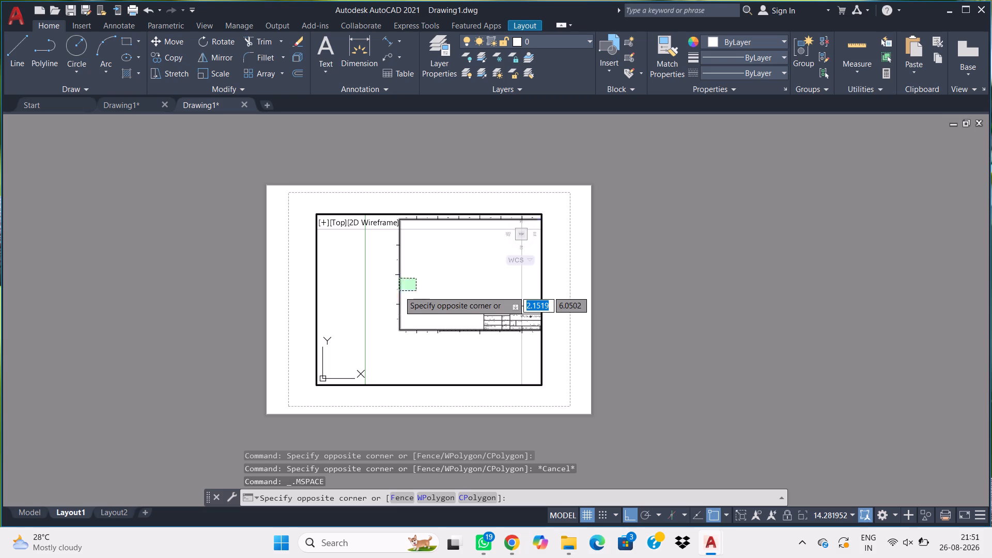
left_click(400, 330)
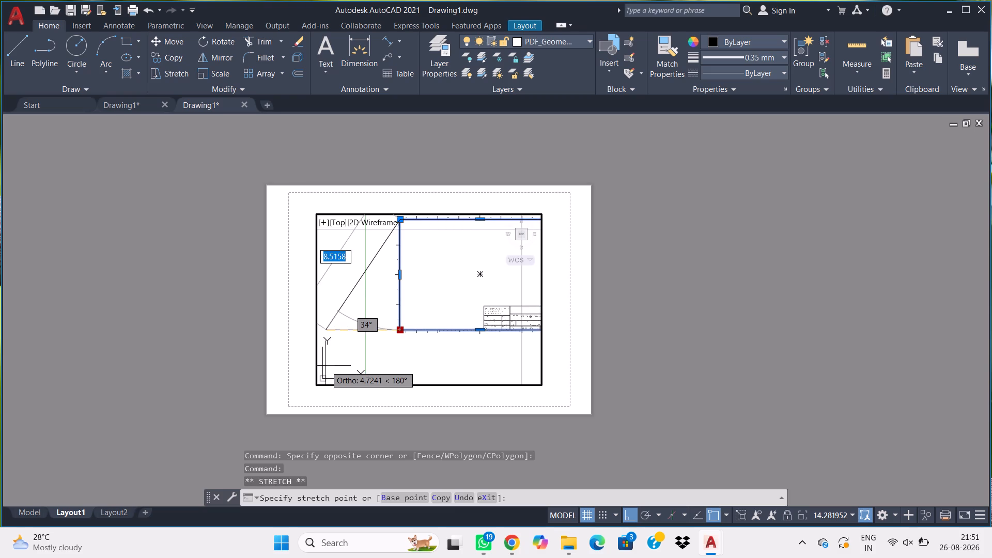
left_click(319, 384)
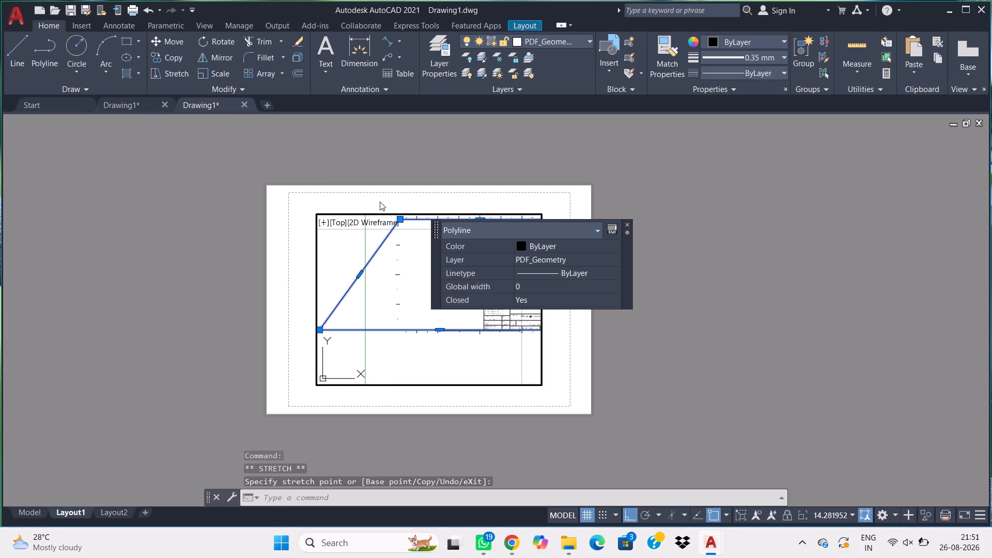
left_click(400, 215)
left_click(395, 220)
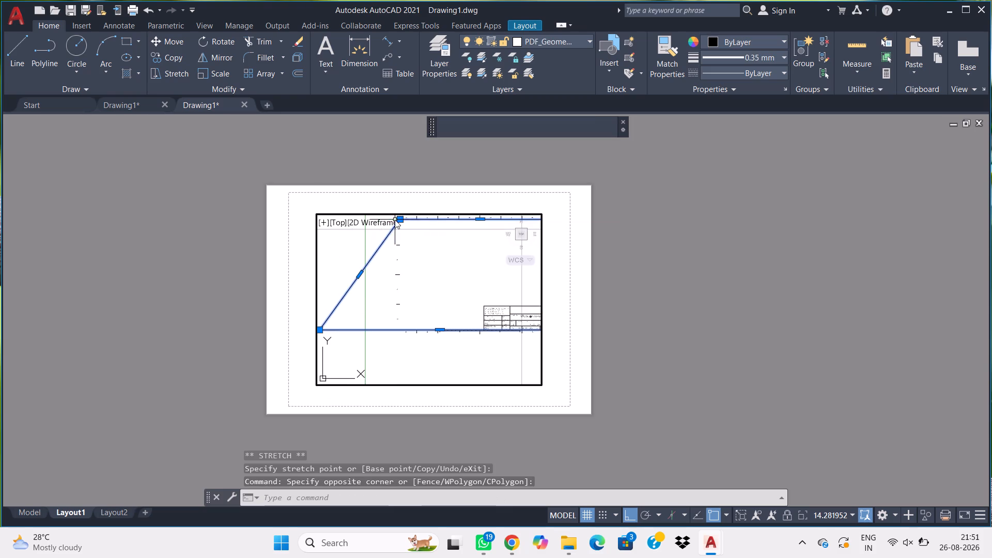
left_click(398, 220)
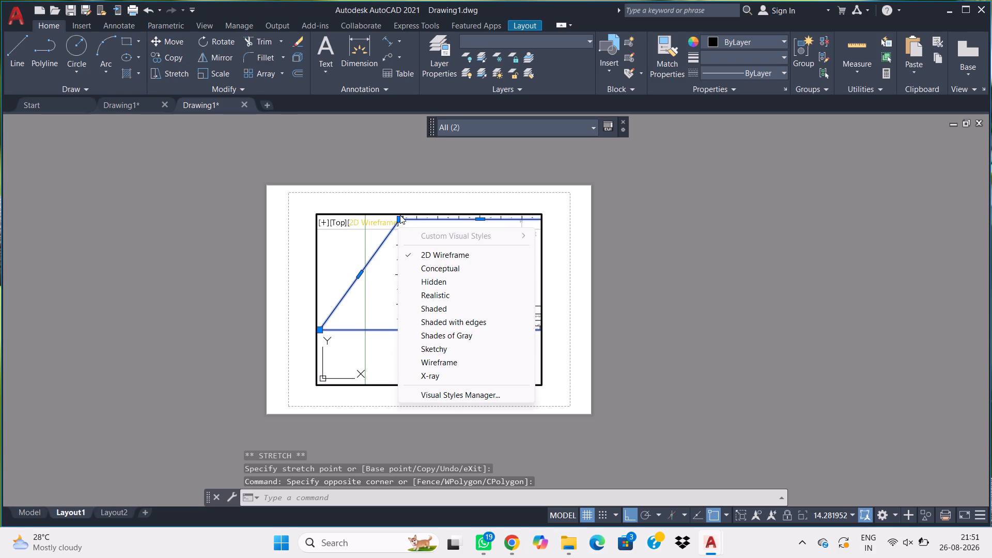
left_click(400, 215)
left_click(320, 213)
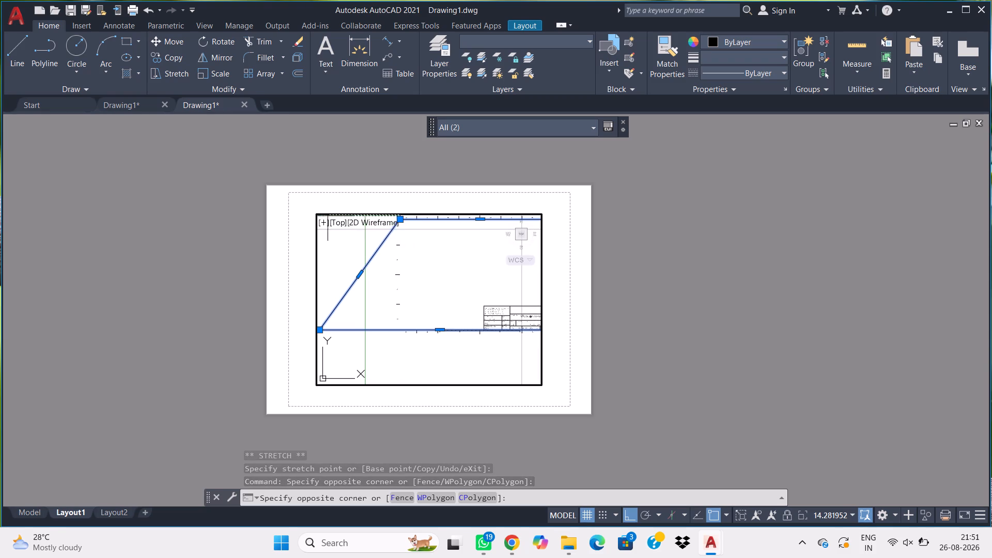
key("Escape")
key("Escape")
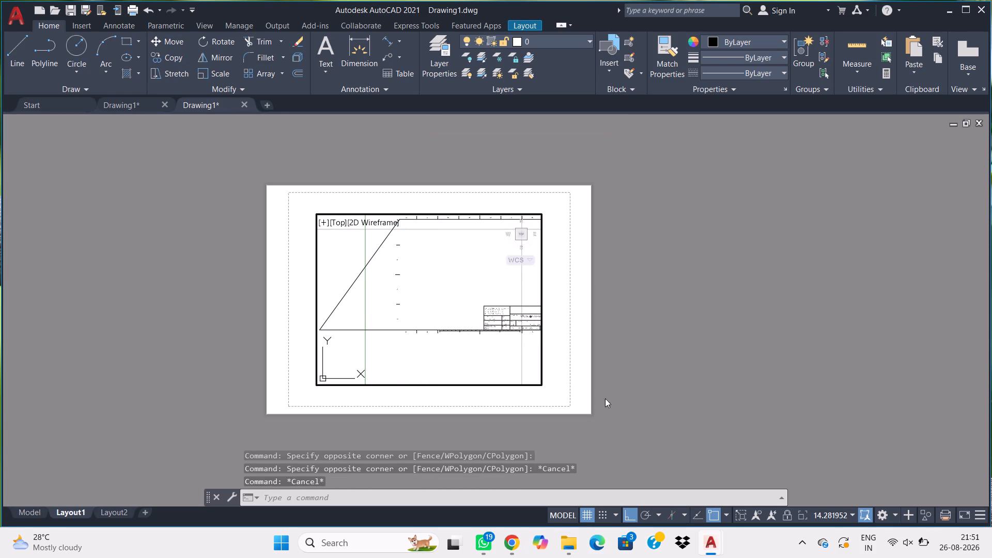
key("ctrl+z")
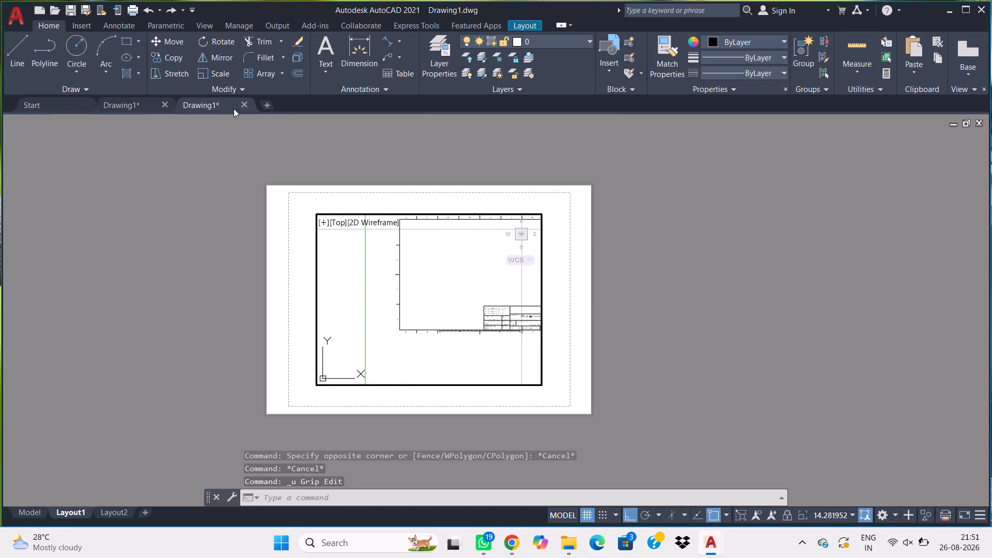
Return to the part drawing's model space and undo the last view changes.
left_click(112, 100)
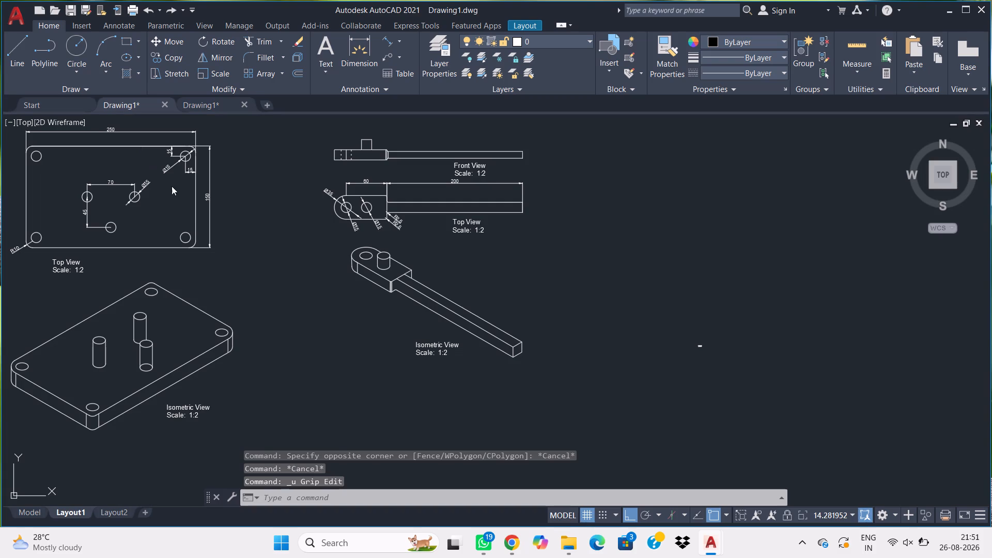
scroll(355, 290, "down", 1)
middle_click_drag(330, 285, 378, 329)
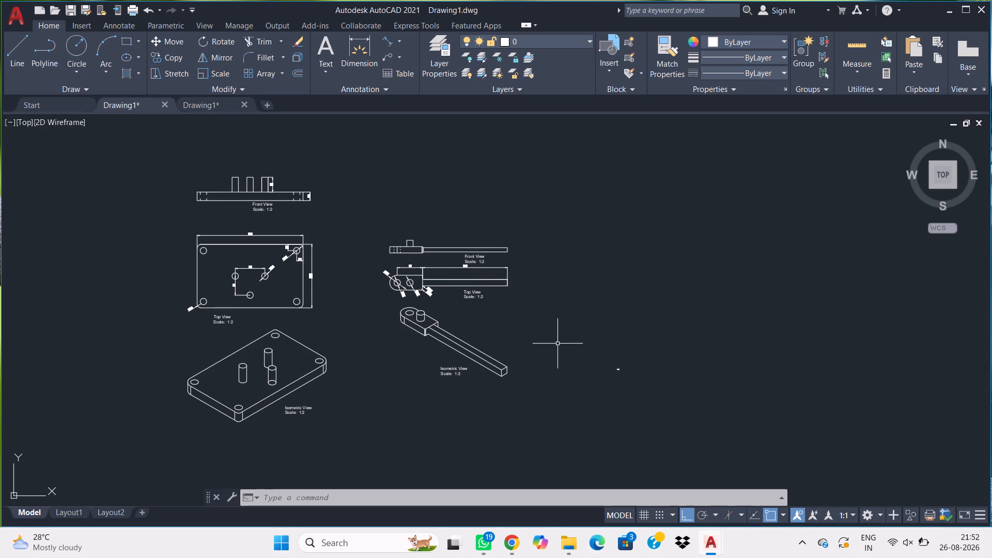
key("u")
key("space")
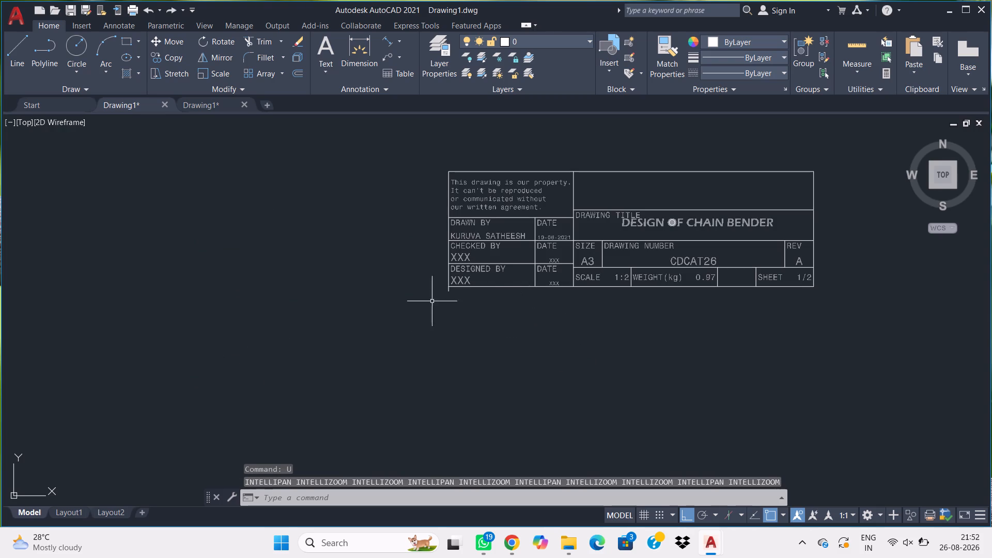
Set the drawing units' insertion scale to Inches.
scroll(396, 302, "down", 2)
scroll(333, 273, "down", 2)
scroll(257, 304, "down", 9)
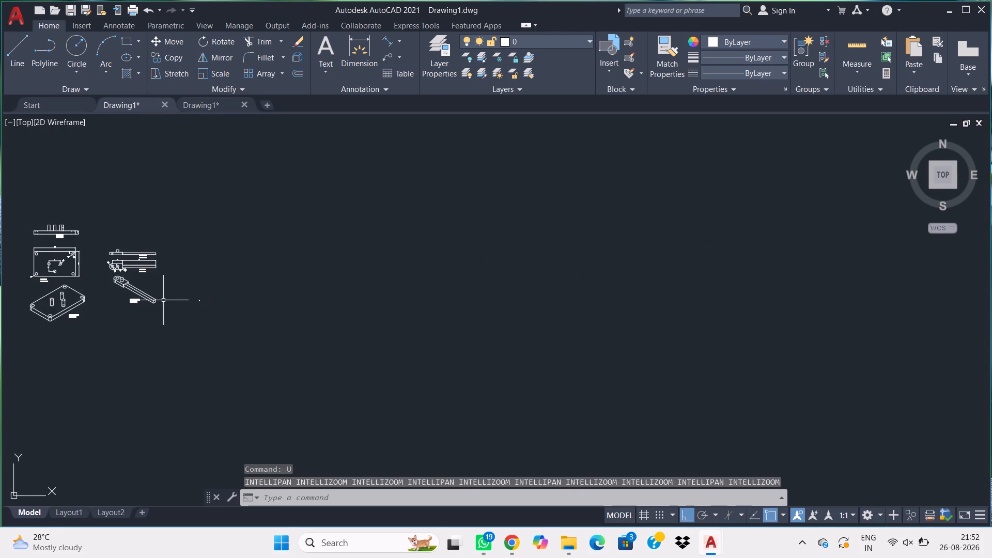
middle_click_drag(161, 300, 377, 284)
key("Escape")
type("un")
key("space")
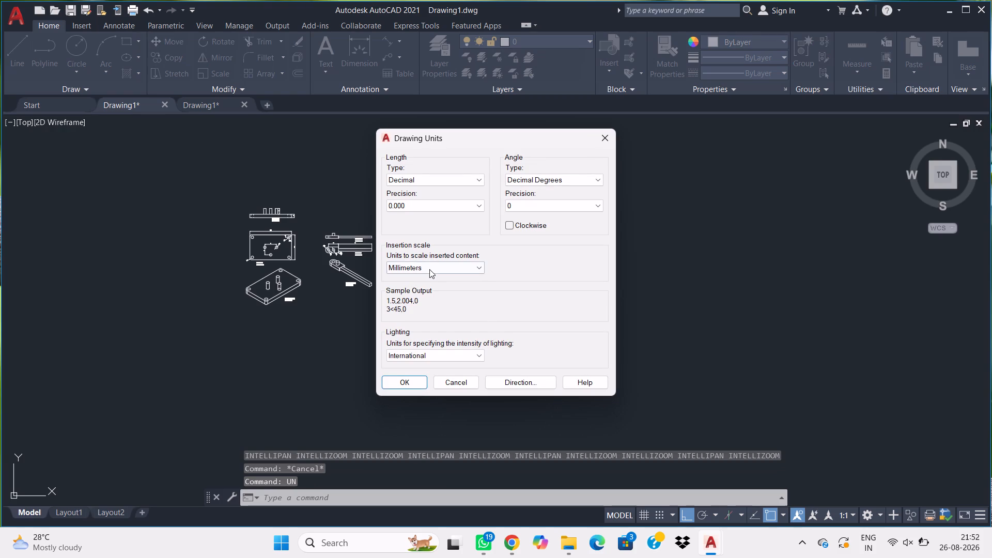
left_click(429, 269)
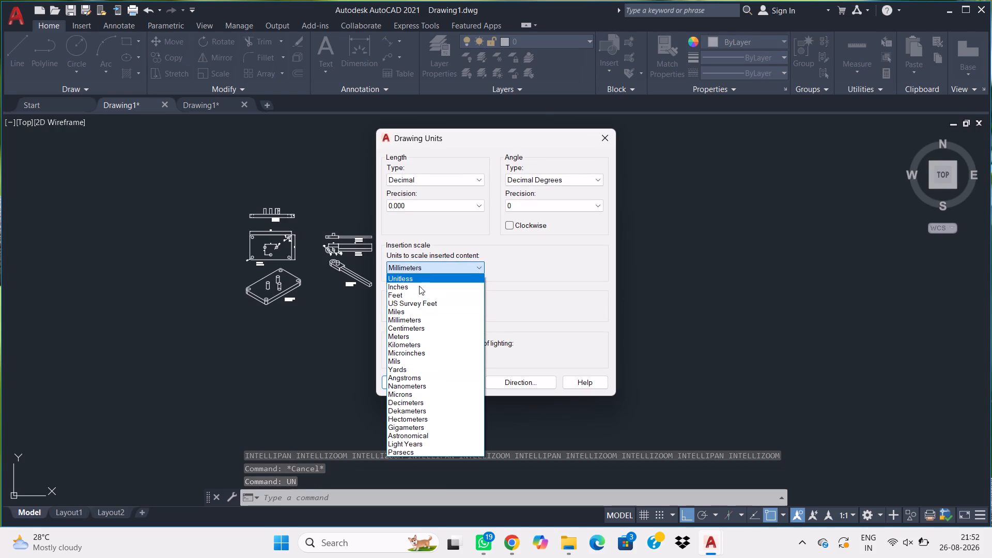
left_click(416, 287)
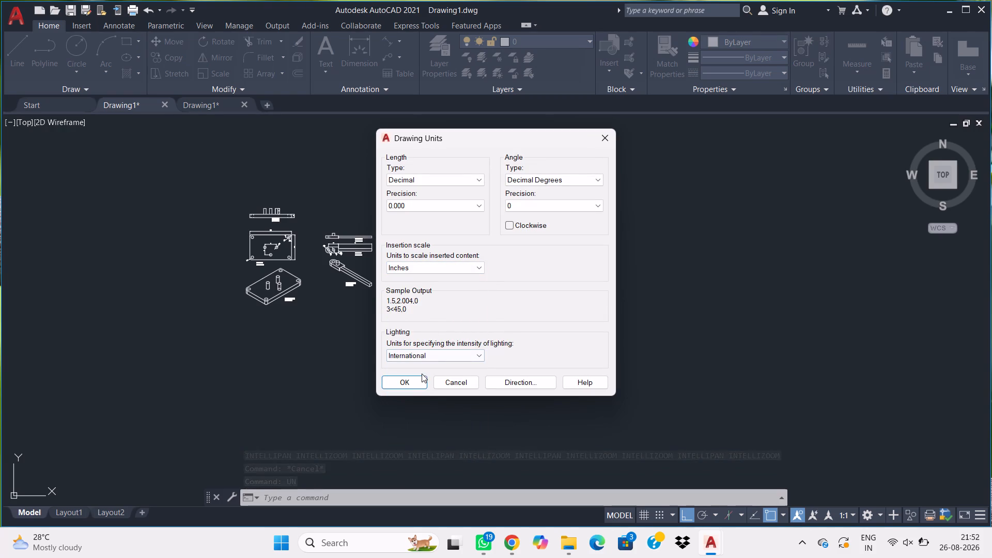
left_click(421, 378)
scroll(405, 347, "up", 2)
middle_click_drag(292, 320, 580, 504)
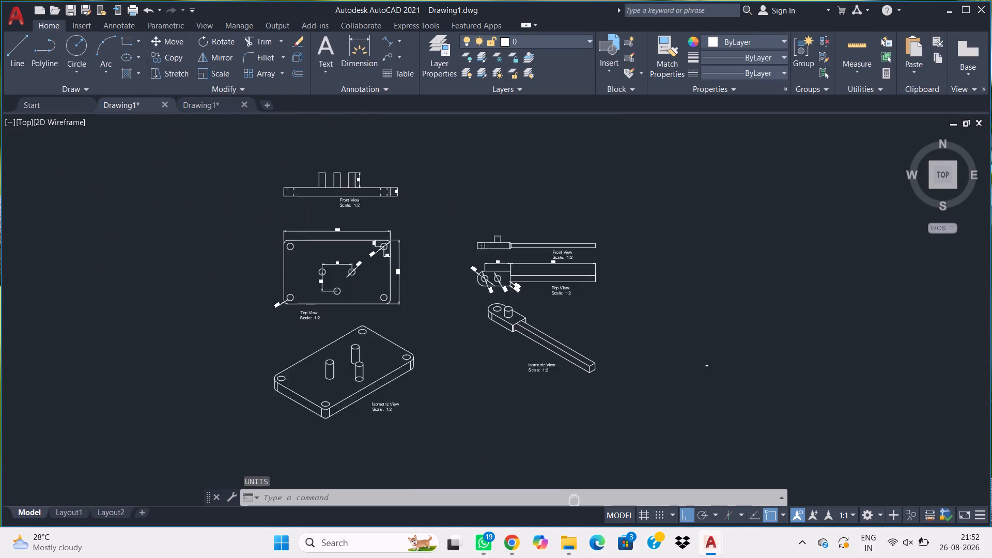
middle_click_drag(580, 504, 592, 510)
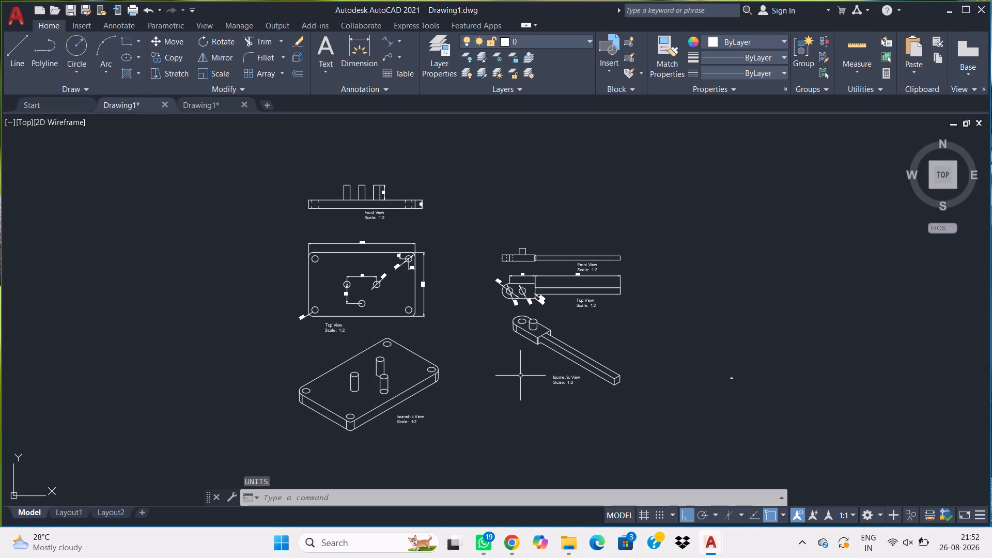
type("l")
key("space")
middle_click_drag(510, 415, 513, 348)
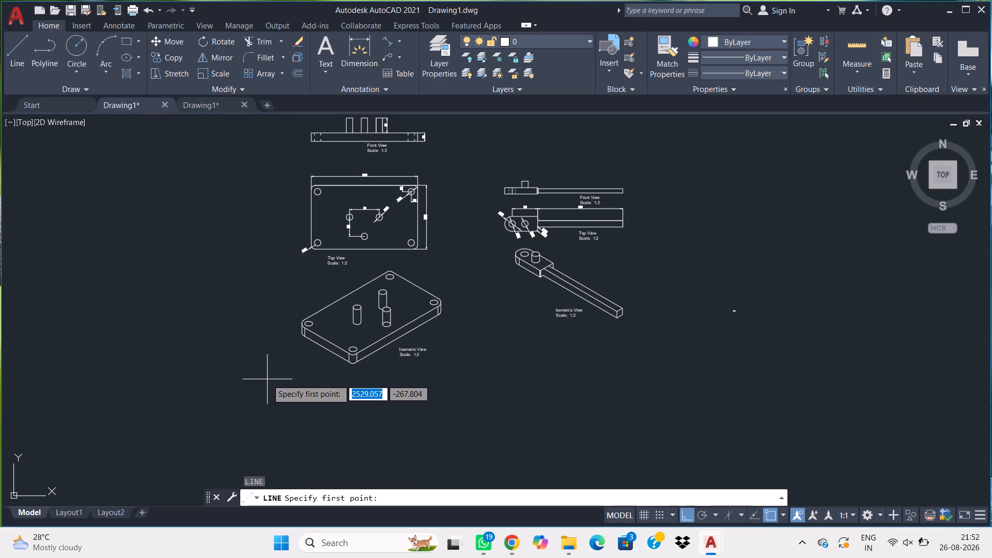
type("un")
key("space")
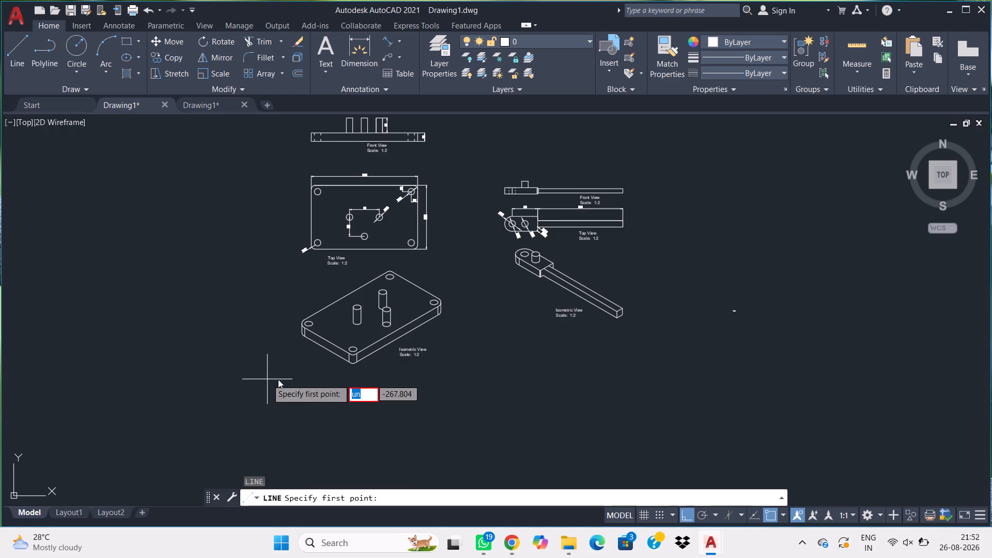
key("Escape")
Set the drawing units' insertion scale to Millimeters.
type("un")
key("space")
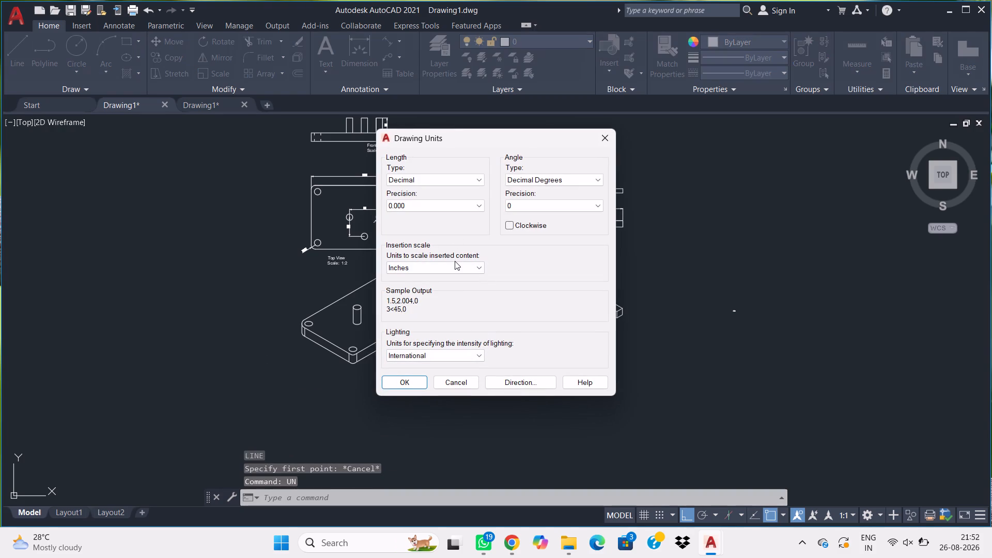
left_click(455, 261)
left_click(455, 263)
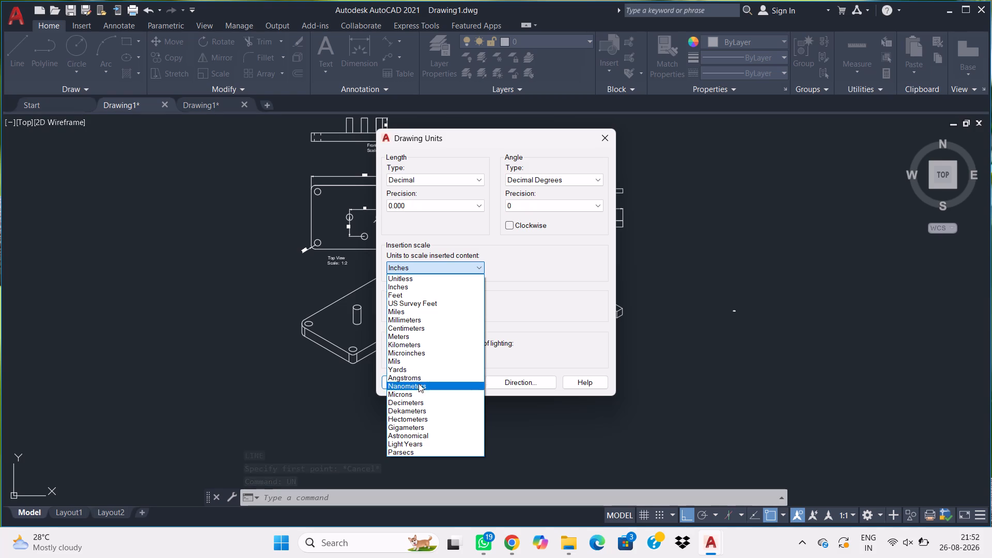
left_click(420, 321)
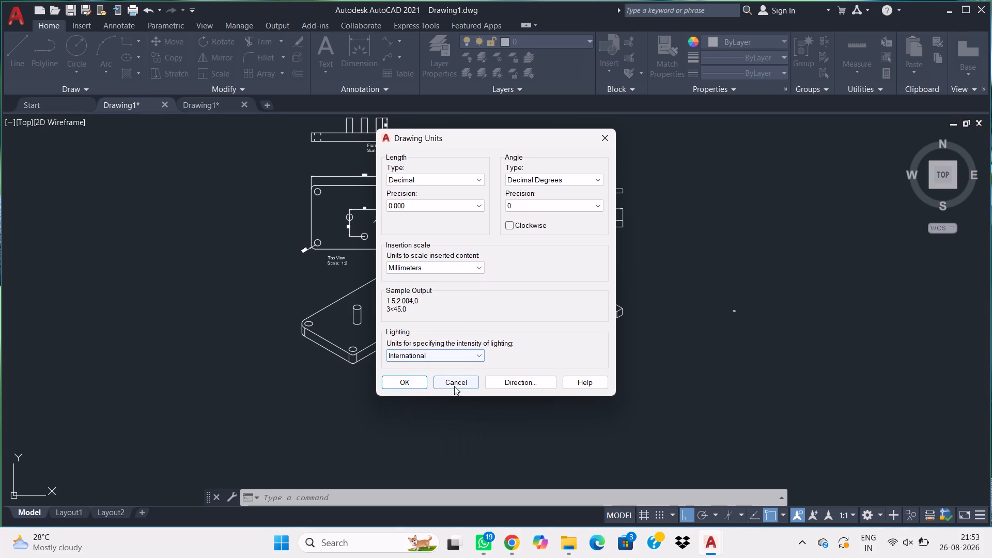
left_click(416, 388)
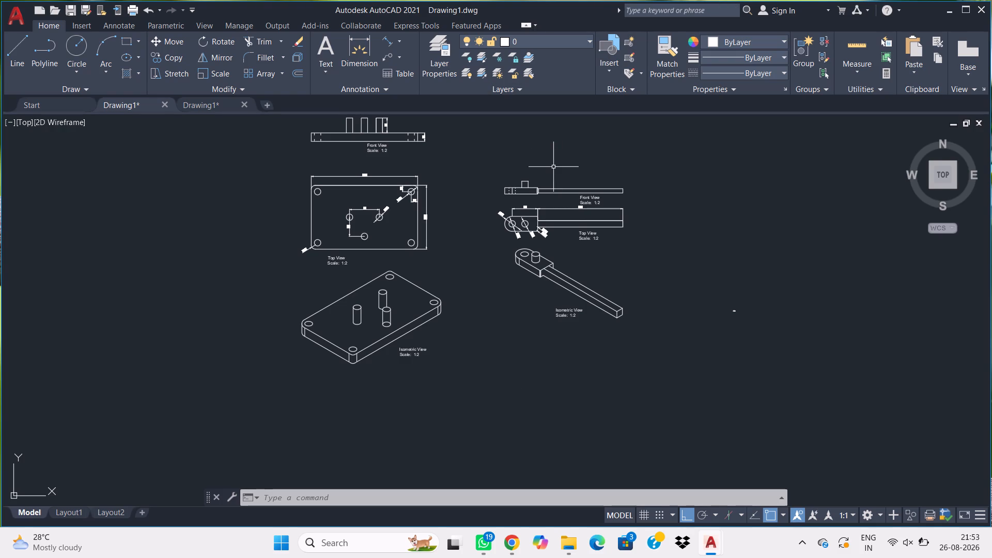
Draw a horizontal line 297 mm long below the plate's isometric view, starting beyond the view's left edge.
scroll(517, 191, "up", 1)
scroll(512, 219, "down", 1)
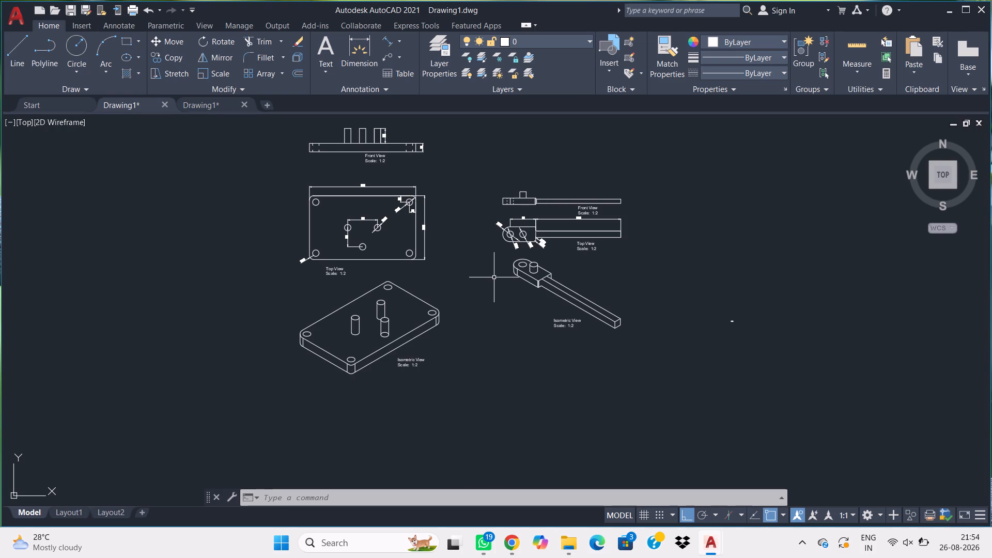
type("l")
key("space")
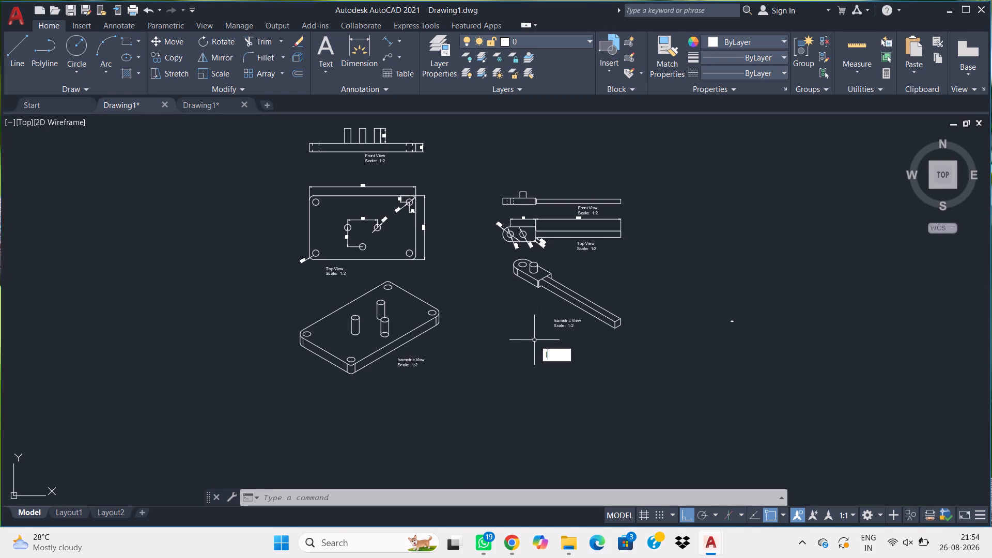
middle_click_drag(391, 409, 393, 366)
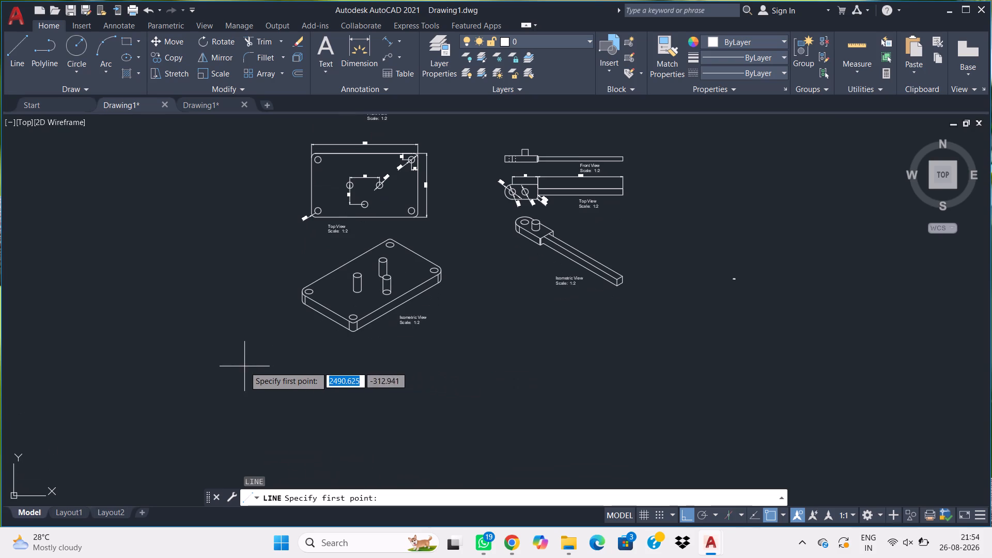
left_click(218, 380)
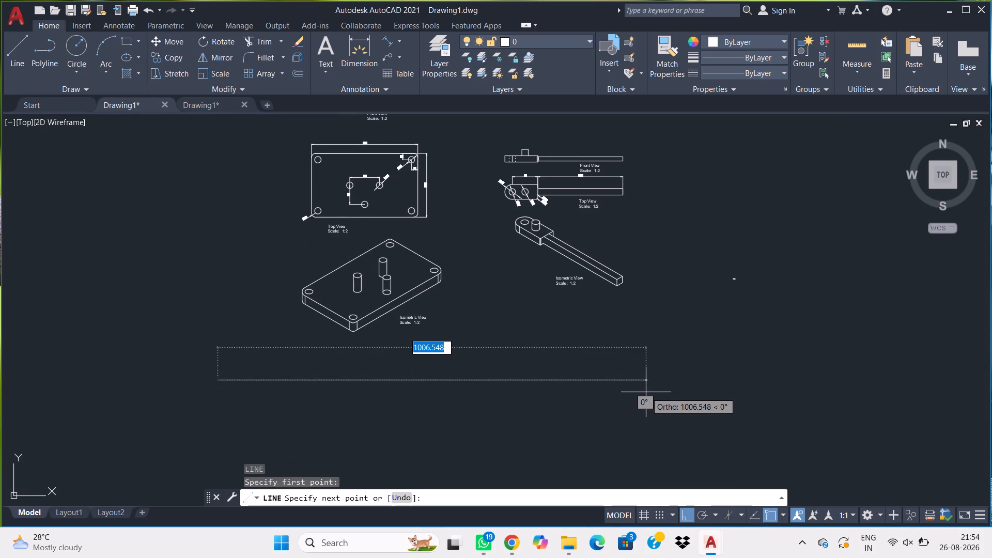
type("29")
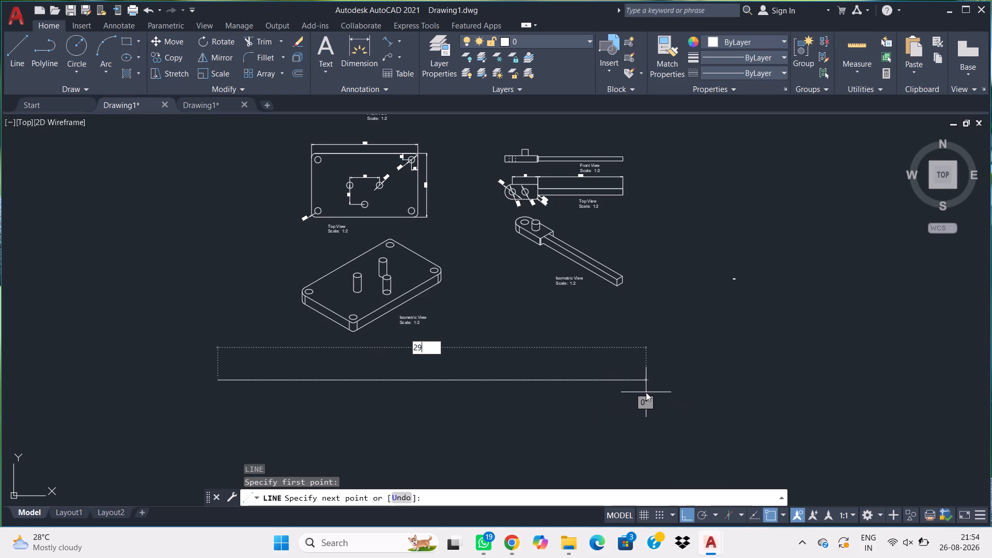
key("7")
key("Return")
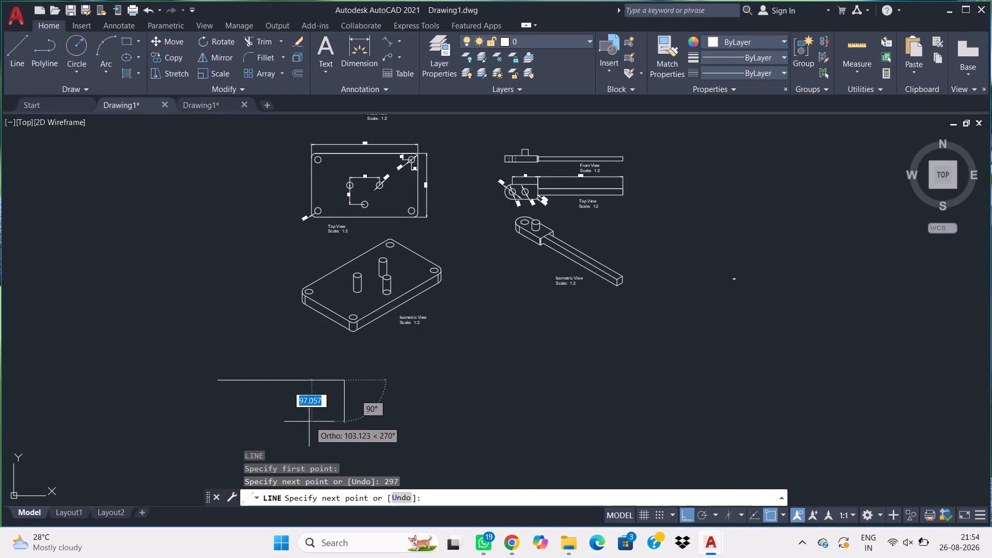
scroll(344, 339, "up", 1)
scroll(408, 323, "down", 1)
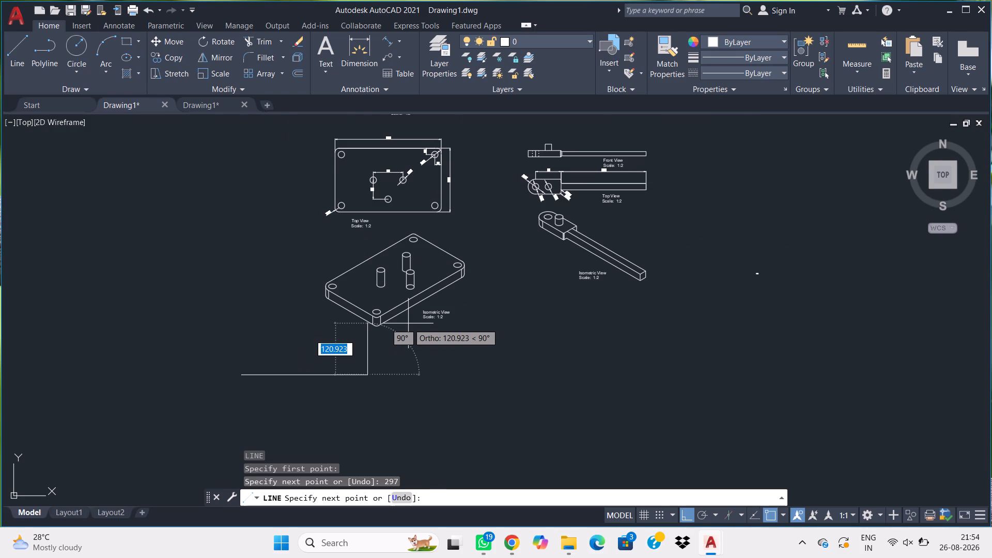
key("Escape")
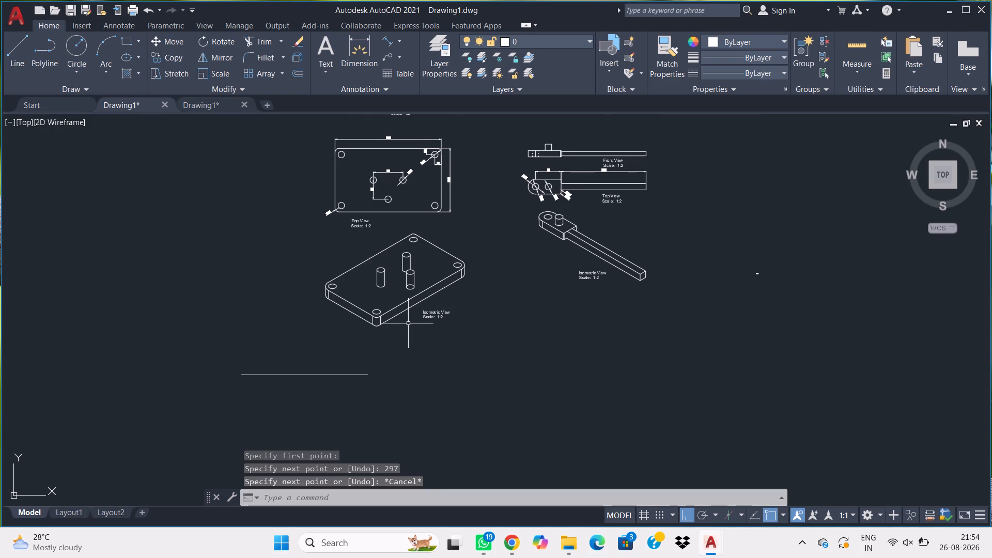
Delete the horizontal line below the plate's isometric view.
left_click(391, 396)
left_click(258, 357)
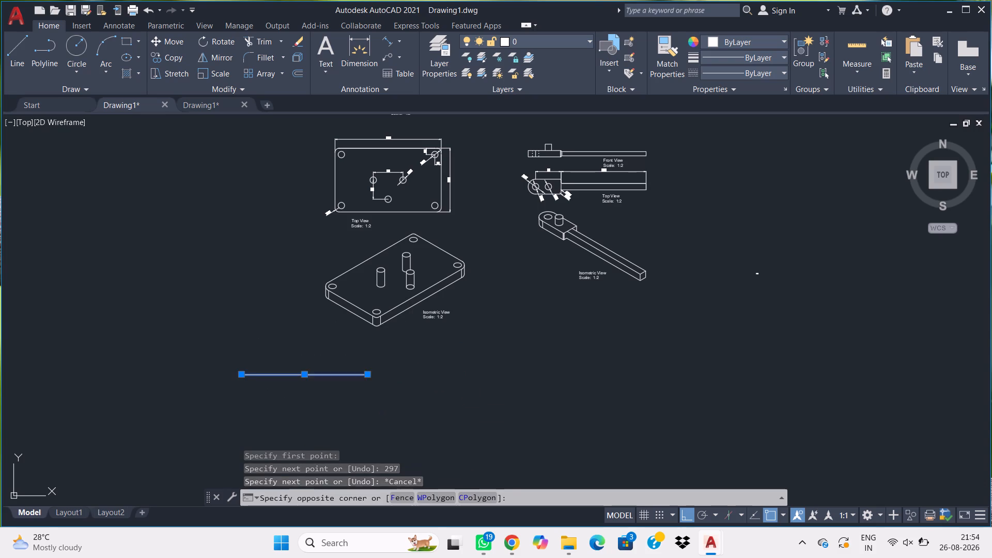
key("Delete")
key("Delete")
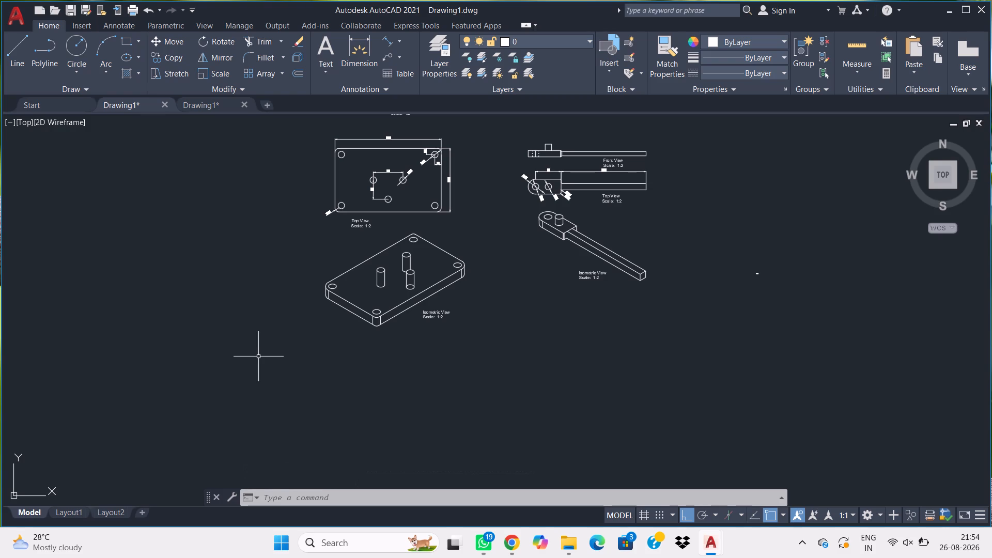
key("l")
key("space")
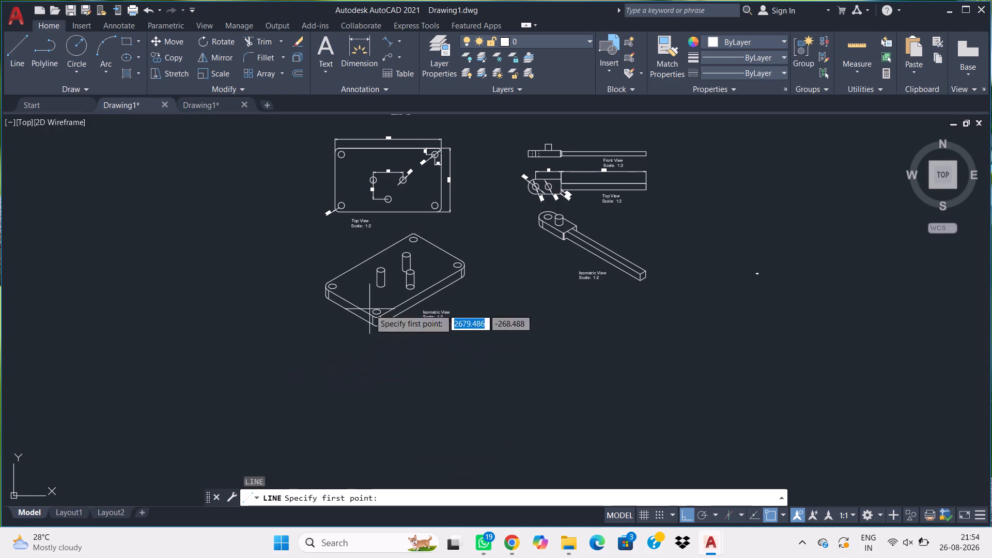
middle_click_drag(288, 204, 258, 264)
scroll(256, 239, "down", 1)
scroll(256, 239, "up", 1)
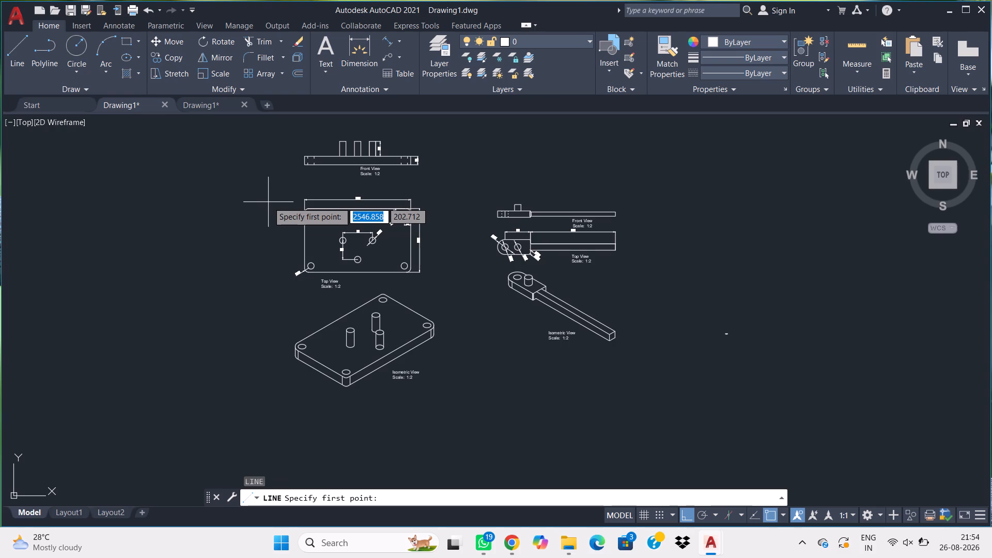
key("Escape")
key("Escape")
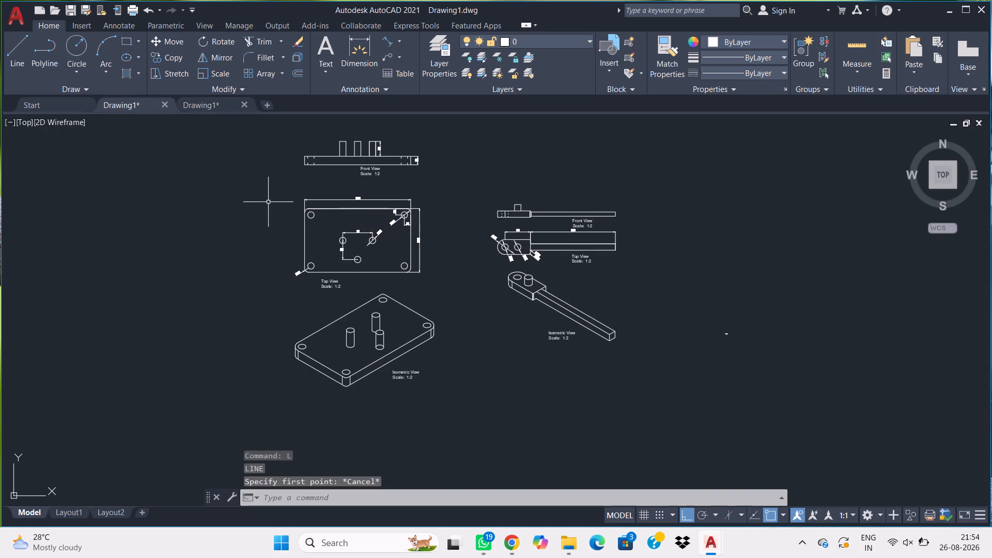
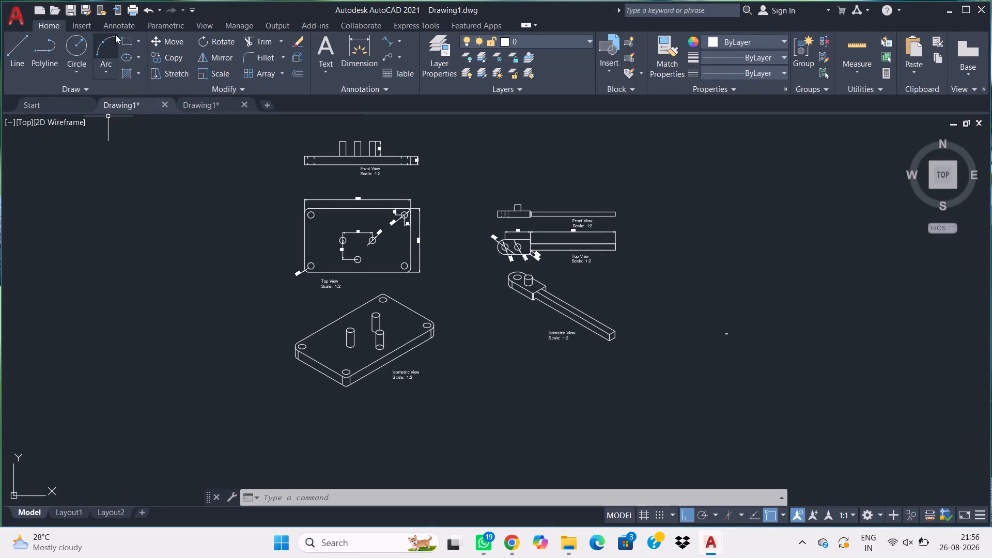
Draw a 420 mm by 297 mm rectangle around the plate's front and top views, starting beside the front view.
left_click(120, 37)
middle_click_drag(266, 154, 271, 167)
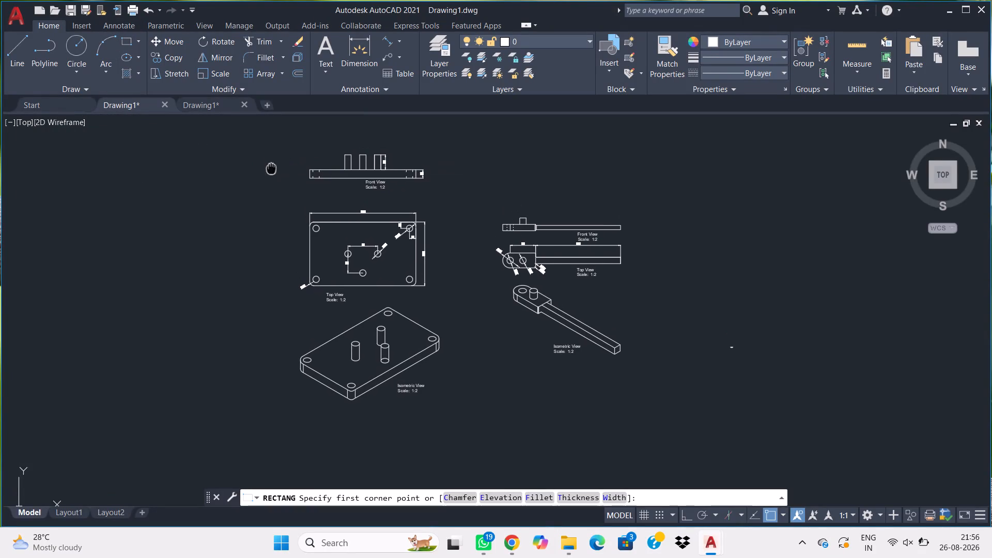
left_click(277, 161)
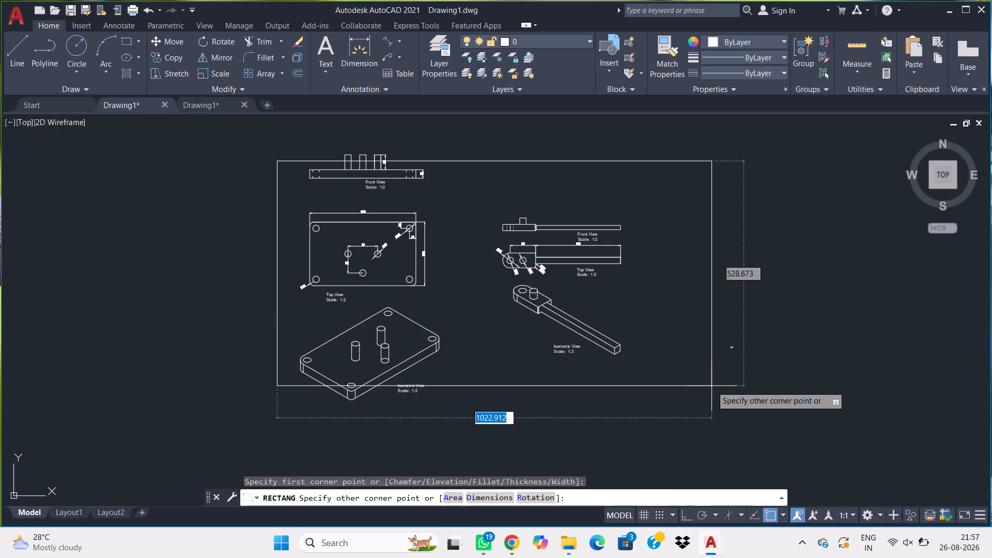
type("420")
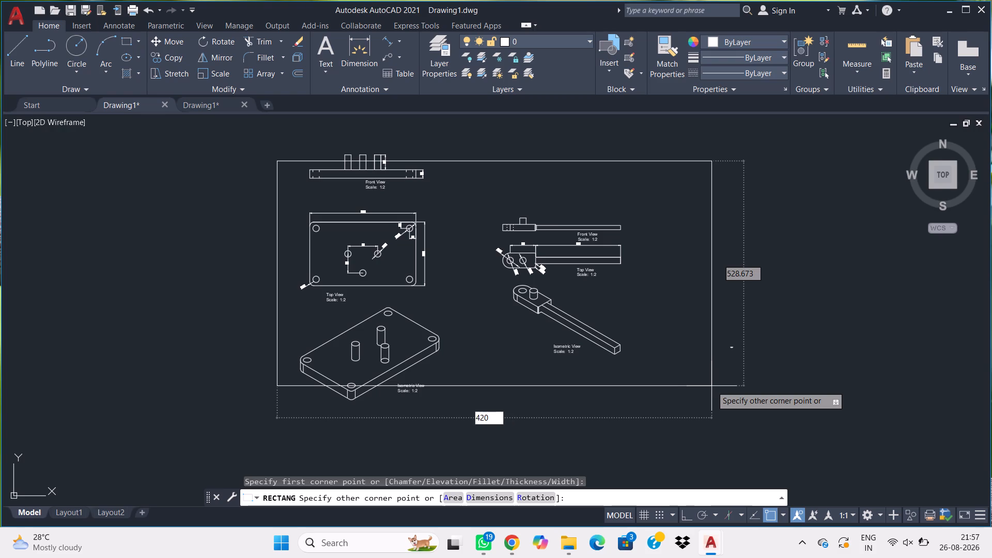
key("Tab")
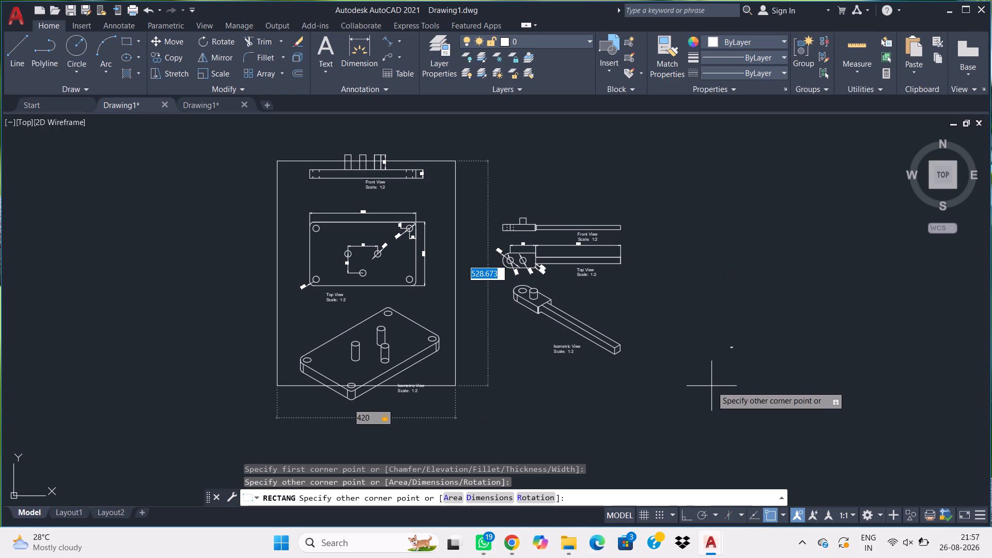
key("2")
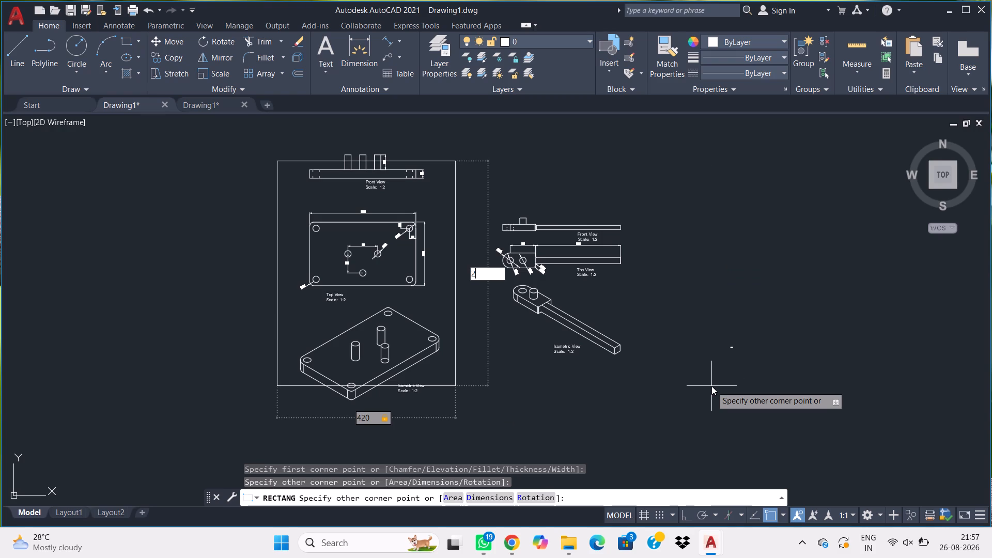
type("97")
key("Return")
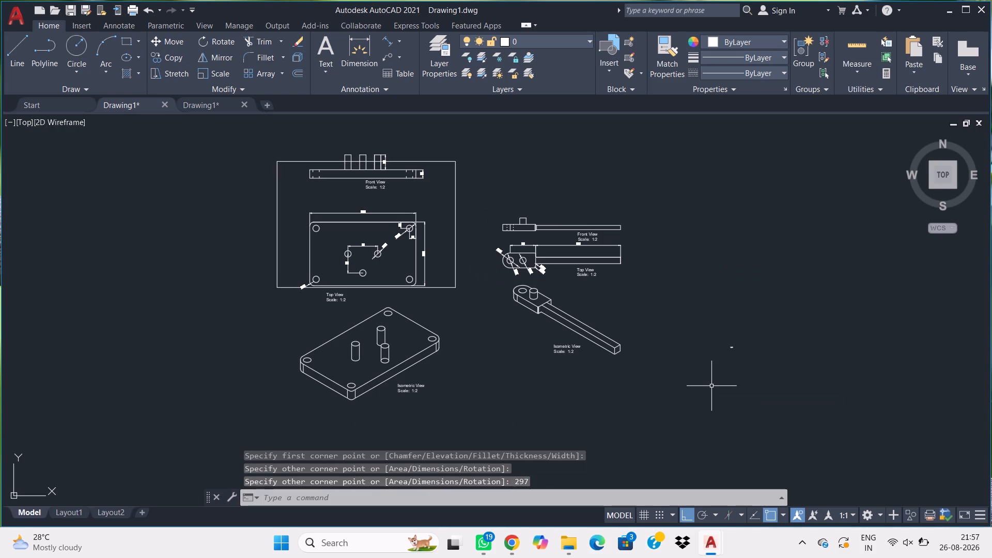
Inspect the new rectangle's properties and side lengths against the plate and handle views.
scroll(393, 288, "up", 2)
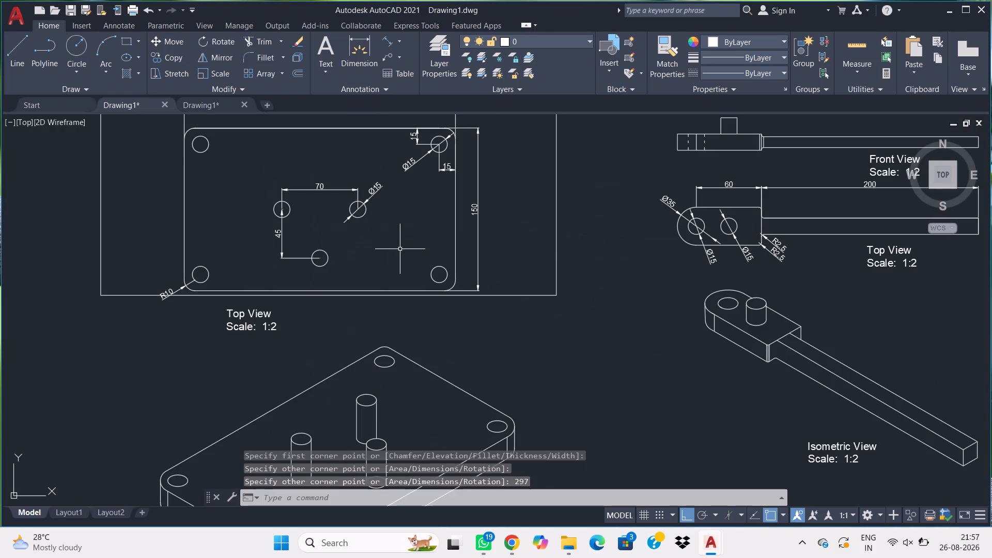
scroll(525, 270, "down", 3)
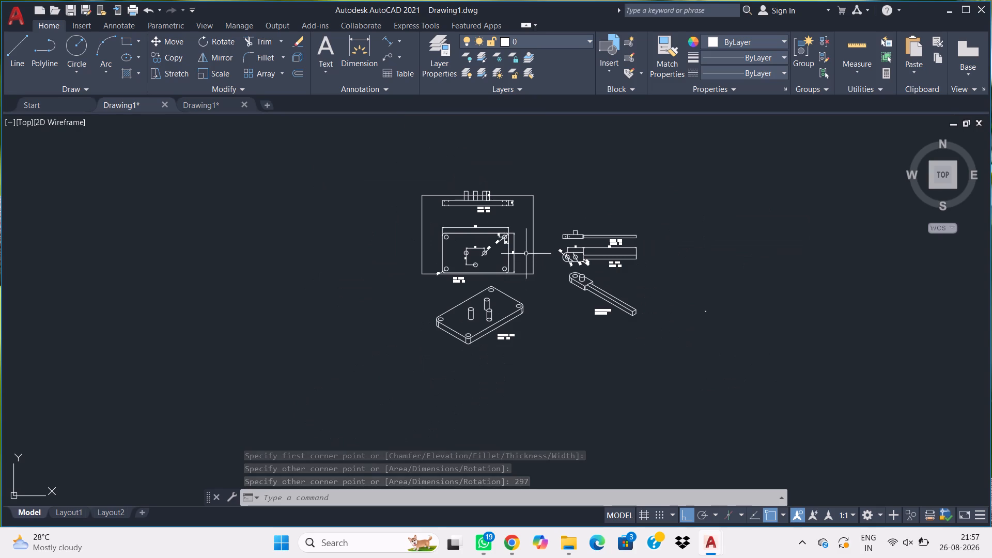
middle_click_drag(529, 251, 531, 261)
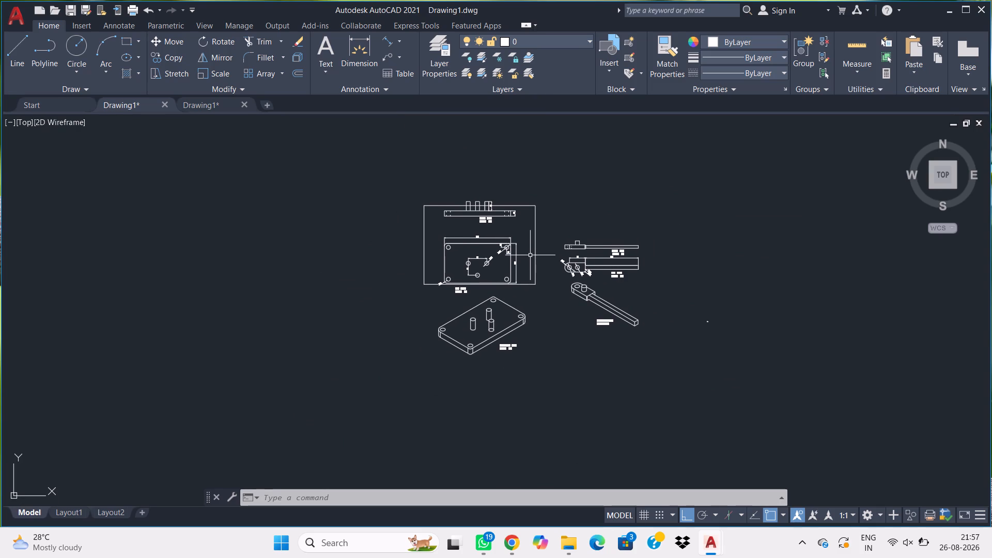
scroll(530, 255, "up", 2)
left_click(570, 335)
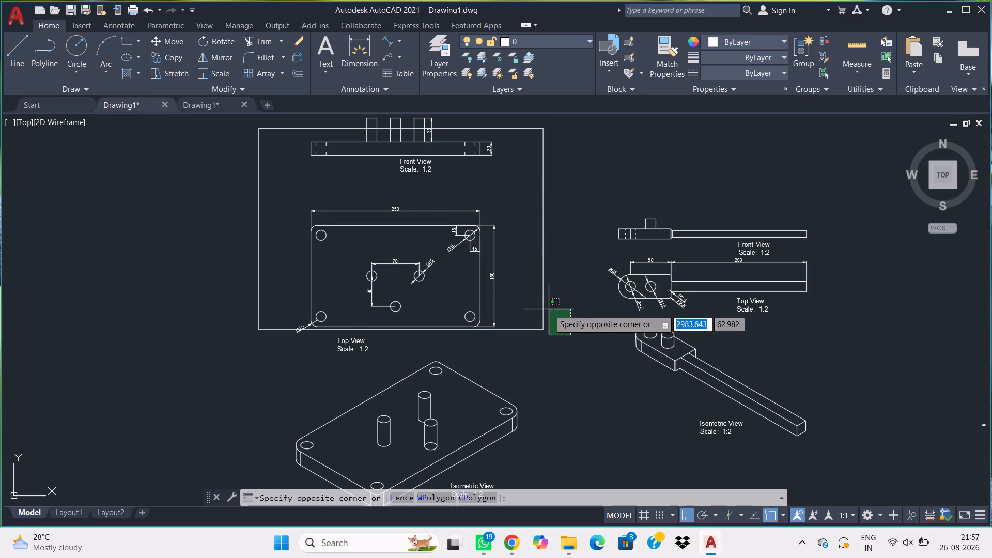
left_click(534, 309)
scroll(555, 347, "down", 1)
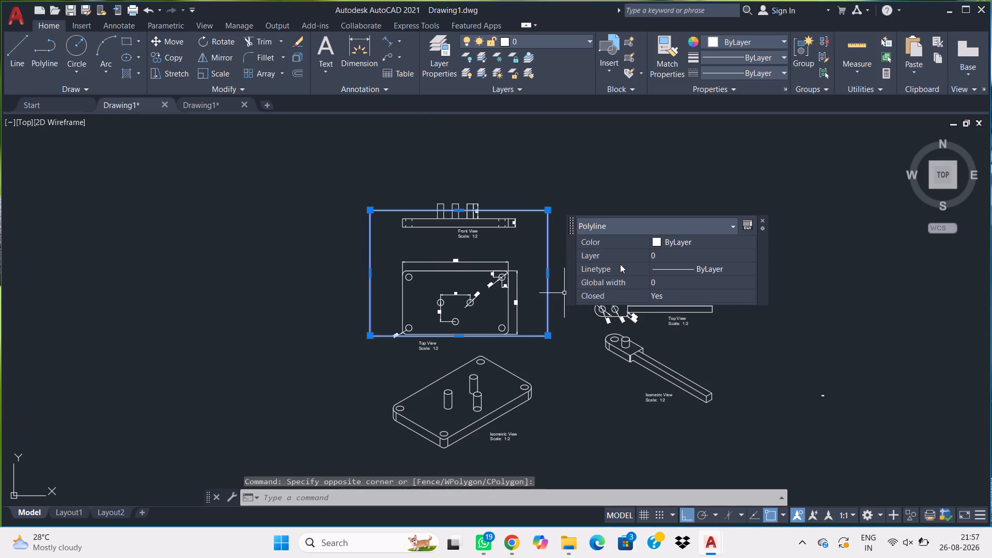
left_click(763, 221)
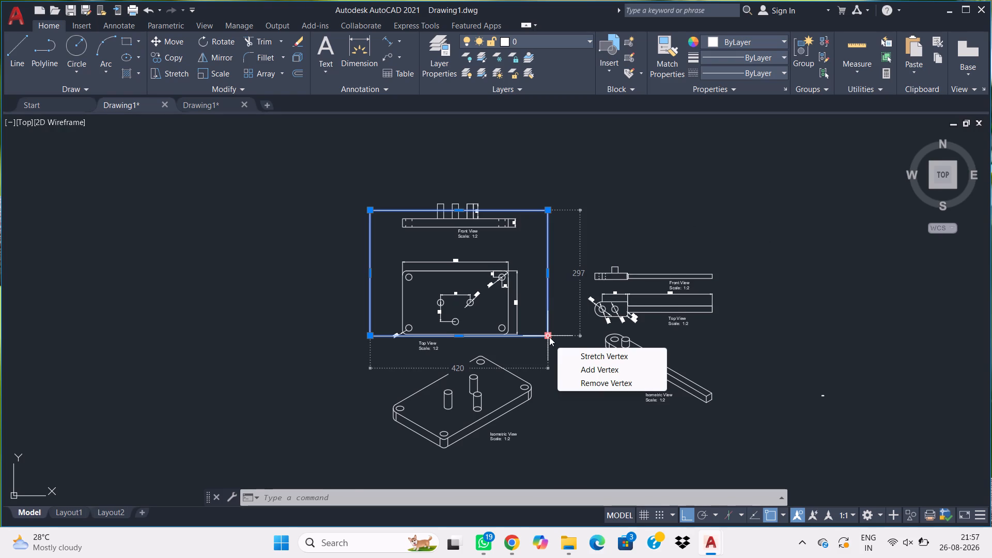
left_click(549, 337)
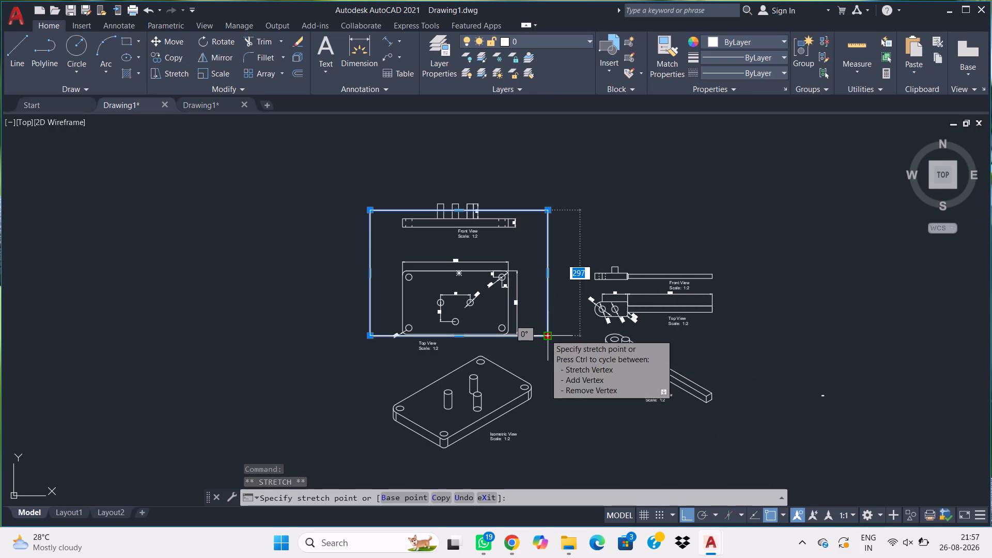
key("Escape")
key("Escape")
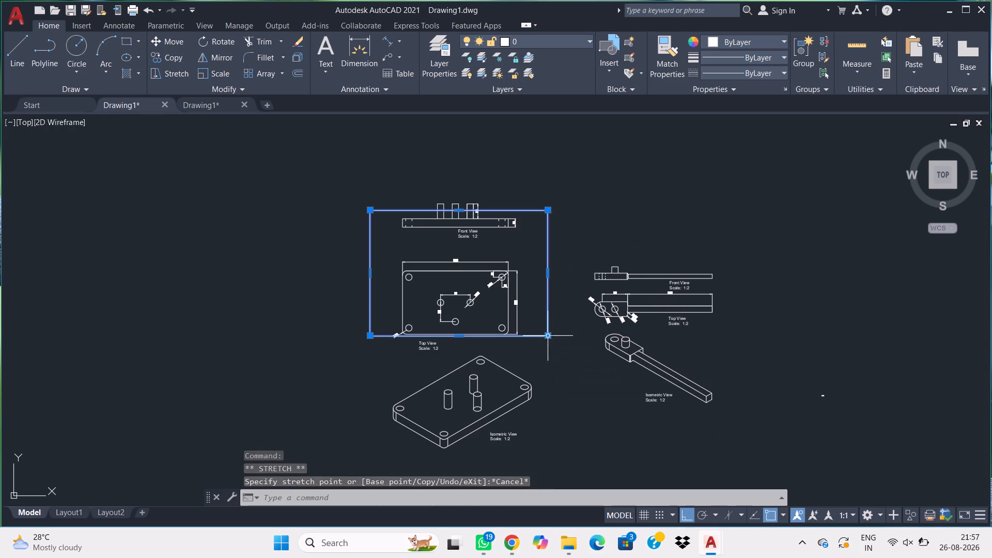
key("Escape")
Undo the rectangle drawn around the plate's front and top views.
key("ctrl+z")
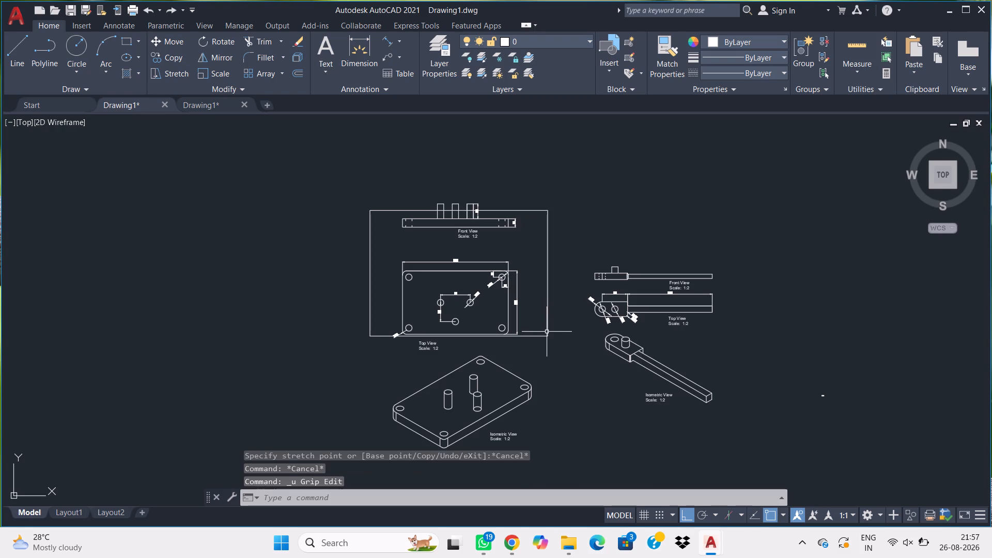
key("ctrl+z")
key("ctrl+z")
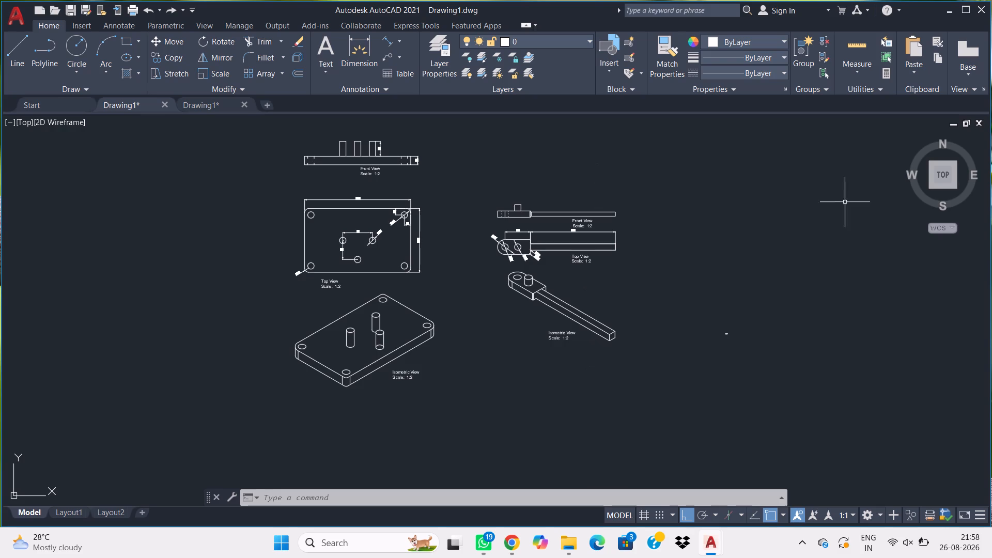
Examine the title block placed beyond the handle's views.
scroll(777, 336, "up", 3)
scroll(687, 322, "up", 2)
middle_click_drag(436, 343, 546, 327)
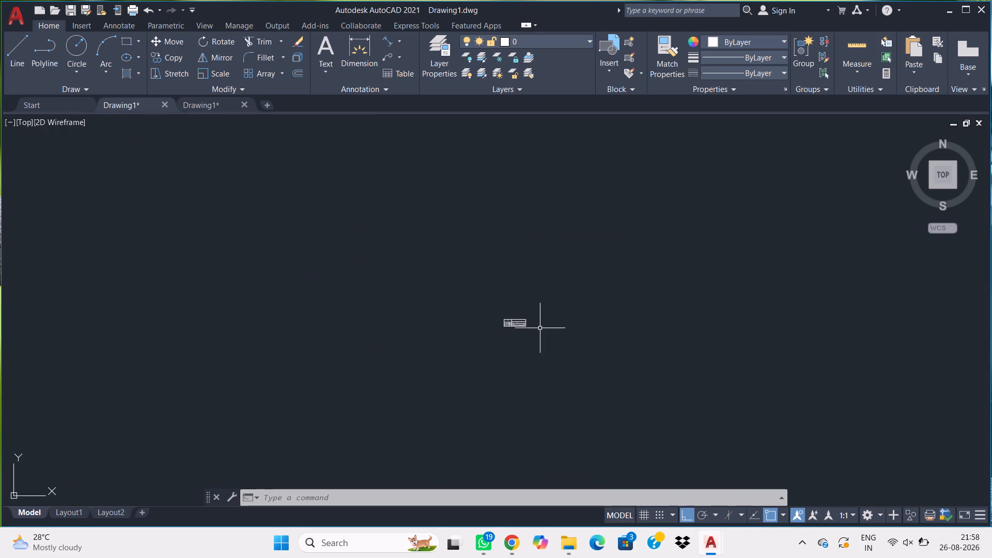
scroll(540, 328, "up", 4)
scroll(389, 313, "up", 2)
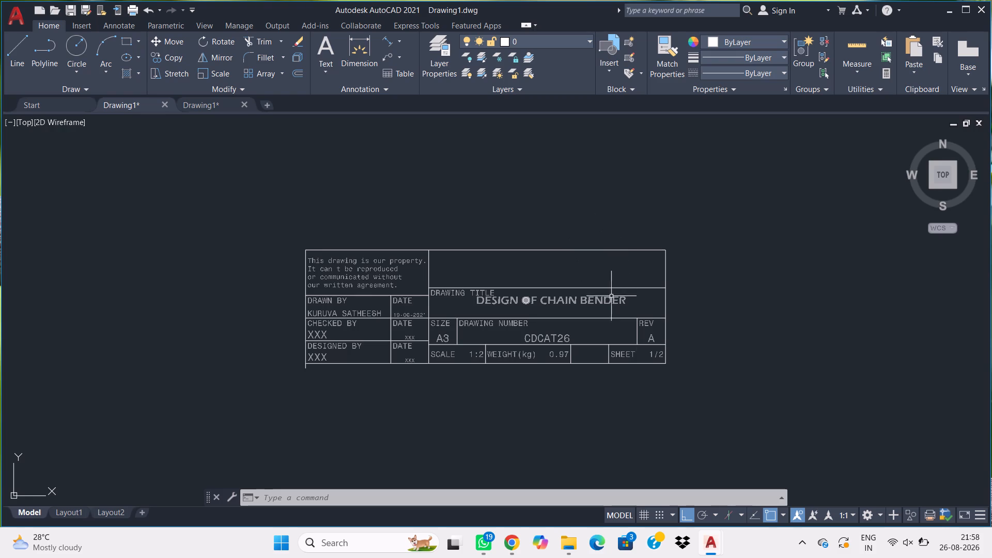
left_click(690, 378)
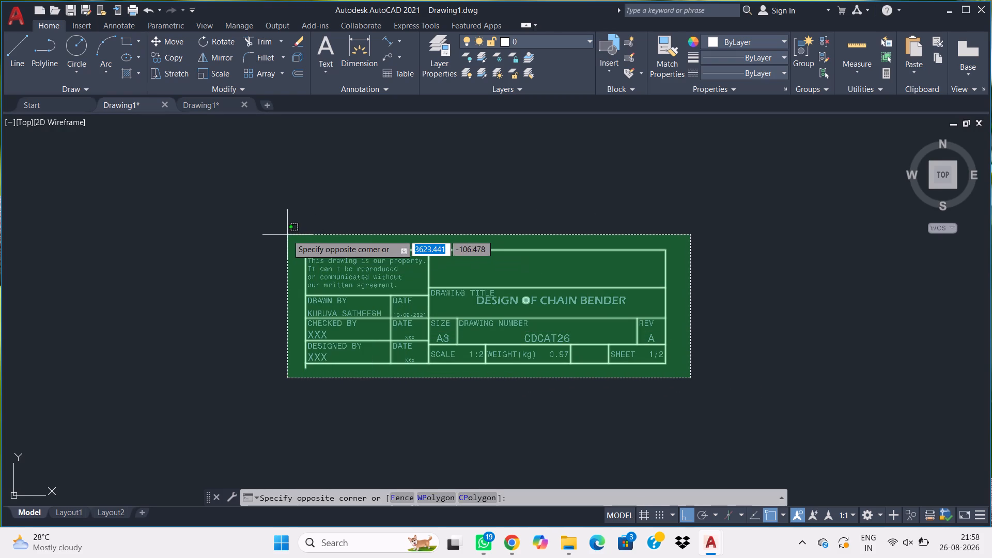
key("Escape")
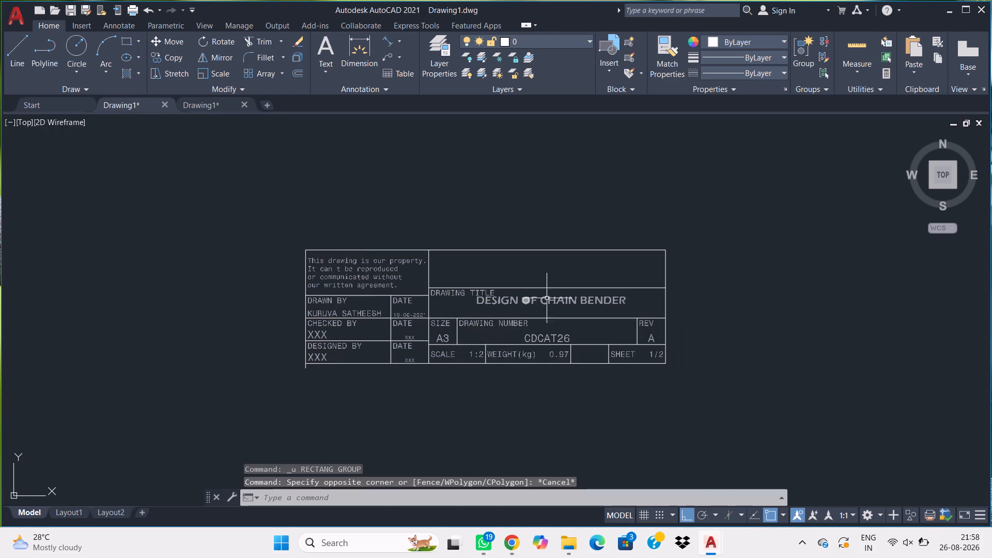
scroll(575, 290, "down", 1)
Draw a horizontal line 250 mm long below the handle's isometric view.
type("l")
key("space")
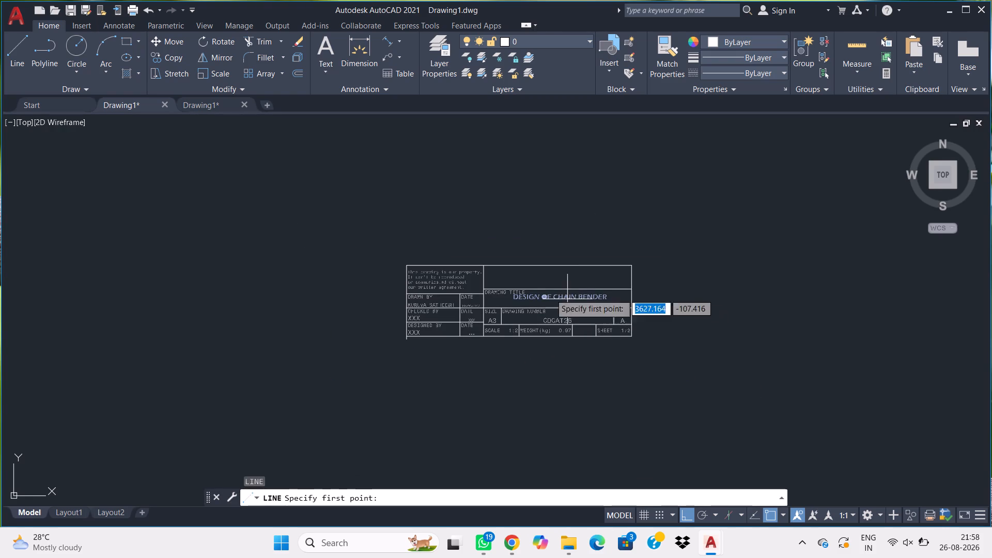
scroll(259, 208, "down", 3)
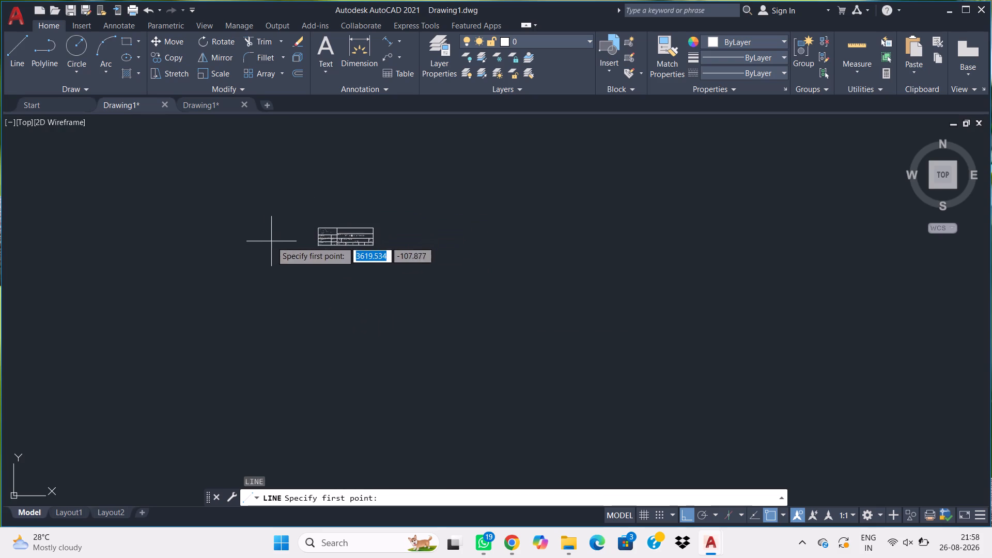
middle_click_drag(272, 242, 534, 309)
scroll(331, 279, "down", 2)
scroll(118, 266, "down", 6)
middle_click_drag(115, 266, 119, 267)
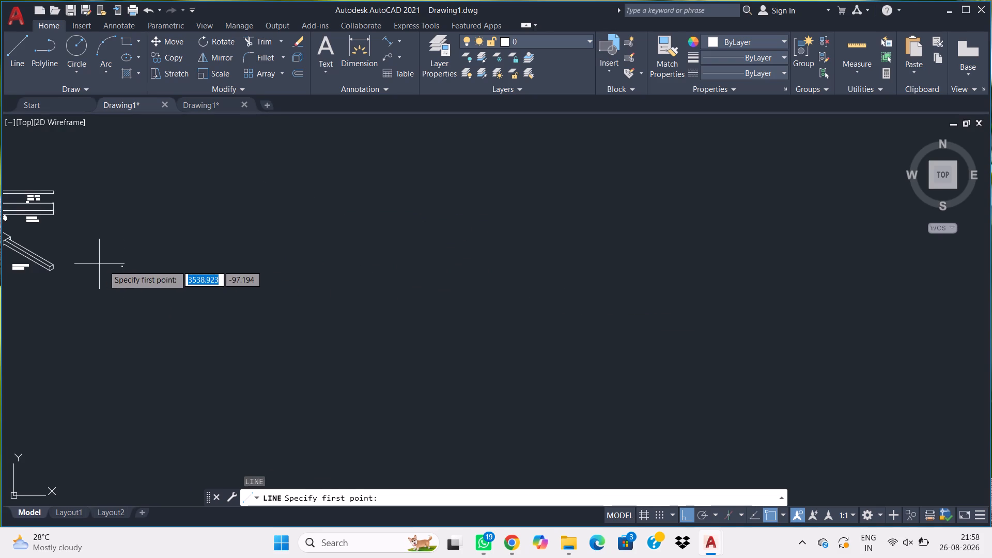
middle_click_drag(119, 267, 447, 259)
scroll(378, 278, "up", 2)
middle_click_drag(284, 267, 376, 265)
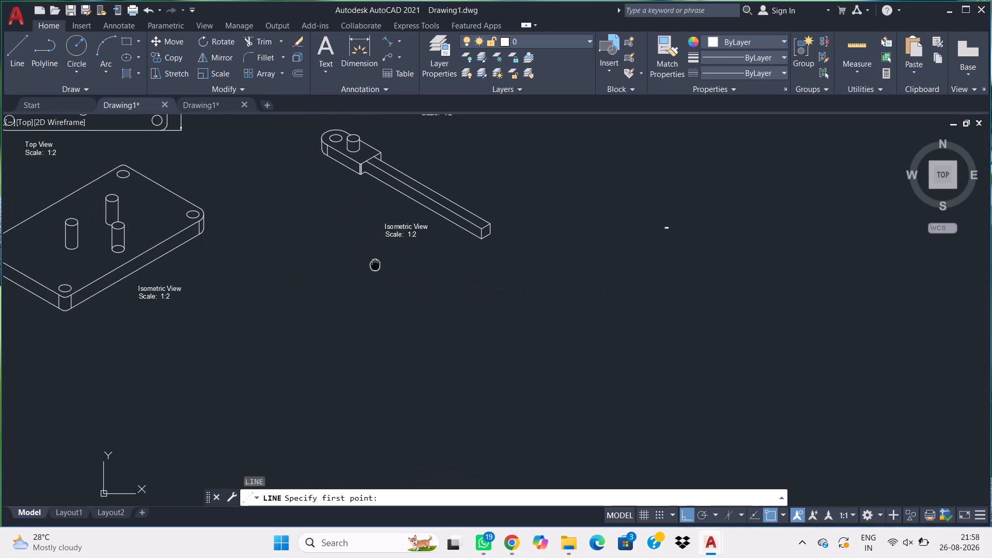
middle_click_drag(376, 265, 376, 265)
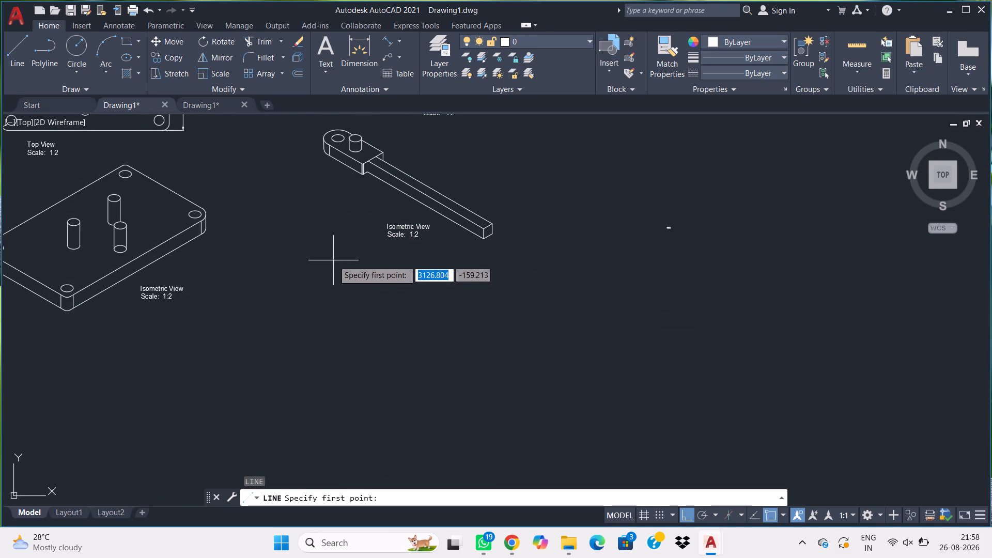
left_click(332, 257)
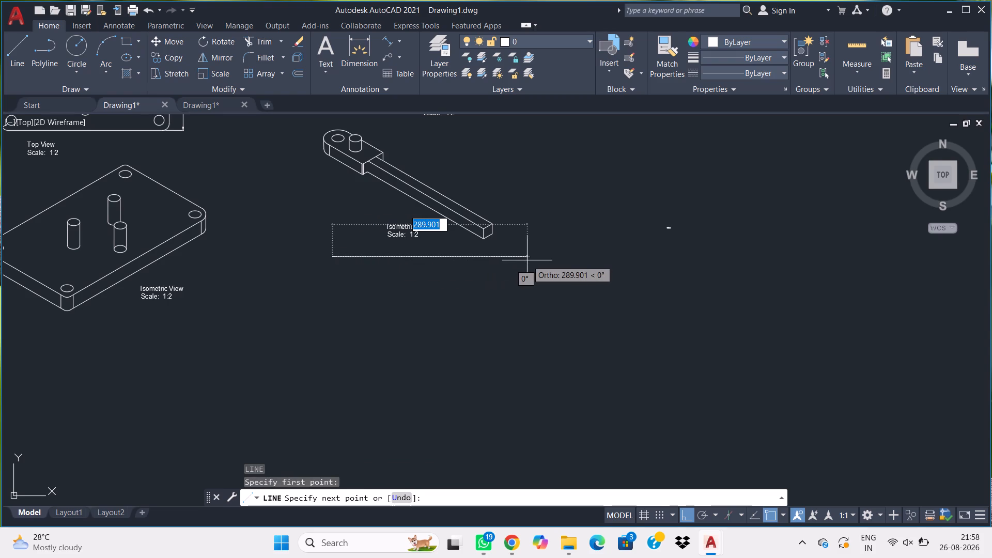
type("250")
key("Return")
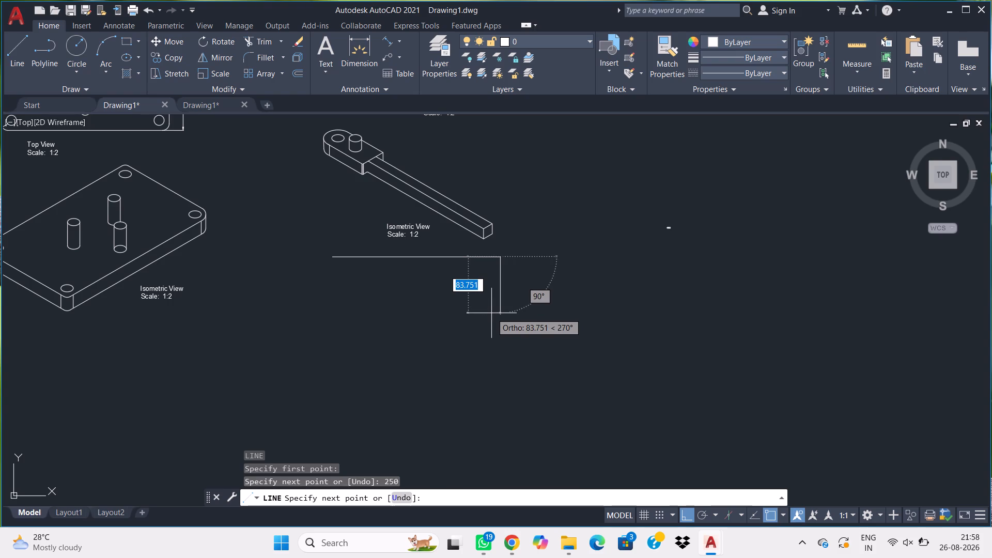
Draw a vertical line 100 mm long downward from the far end of the 250 mm line.
scroll(675, 255, "up", 2)
scroll(658, 202, "up", 2)
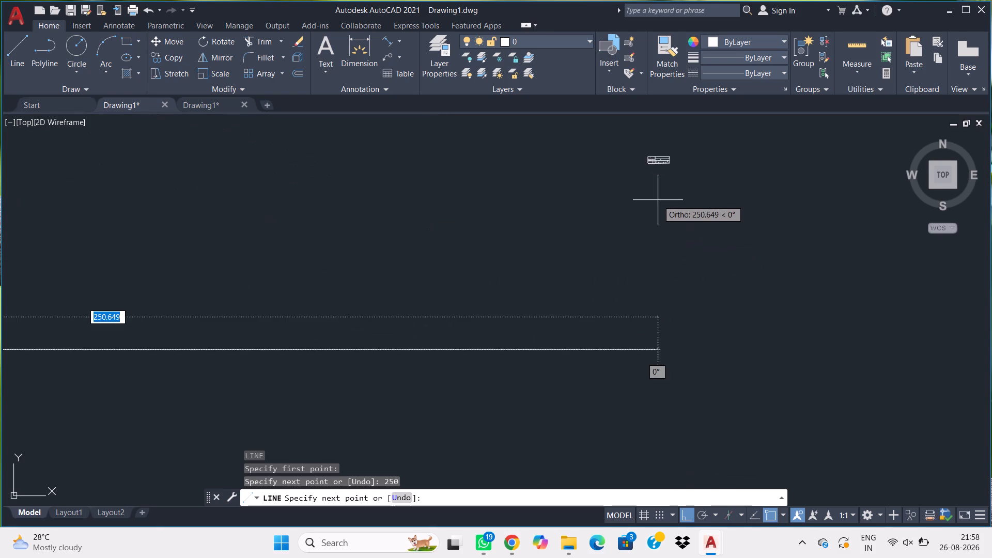
scroll(653, 192, "up", 2)
middle_click_drag(659, 171, 654, 252)
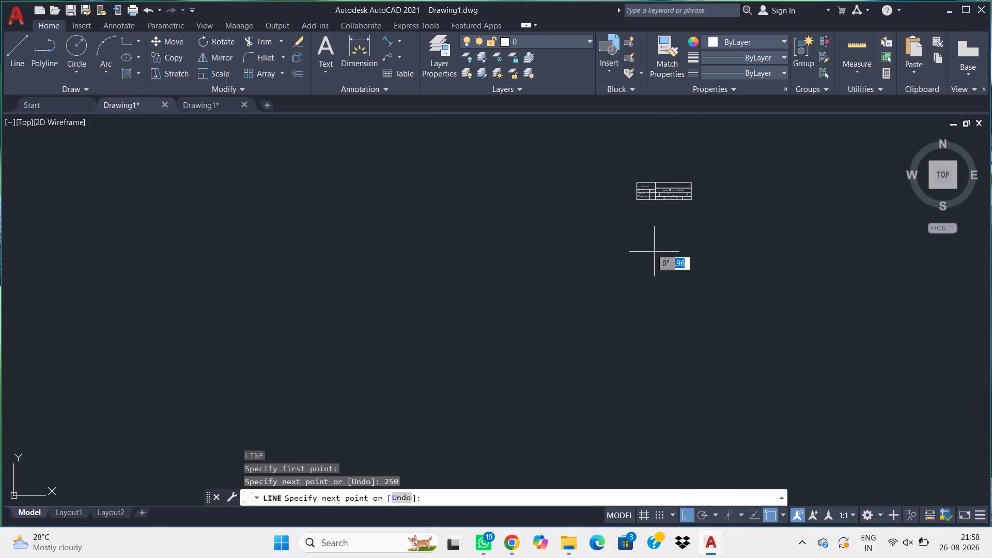
scroll(658, 227, "up", 2)
middle_click_drag(665, 184, 661, 218)
scroll(641, 225, "down", 4)
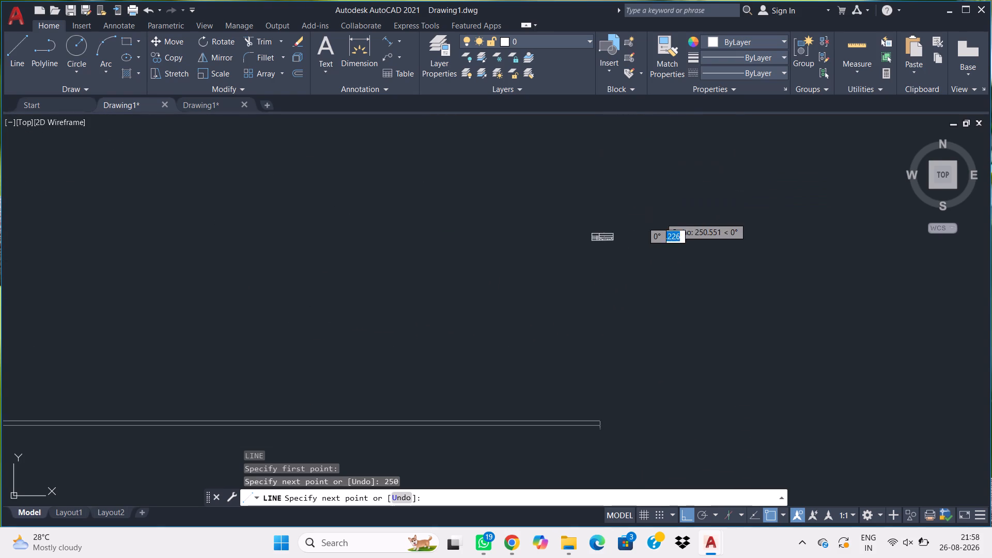
scroll(487, 286, "down", 2)
middle_click_drag(370, 309, 584, 205)
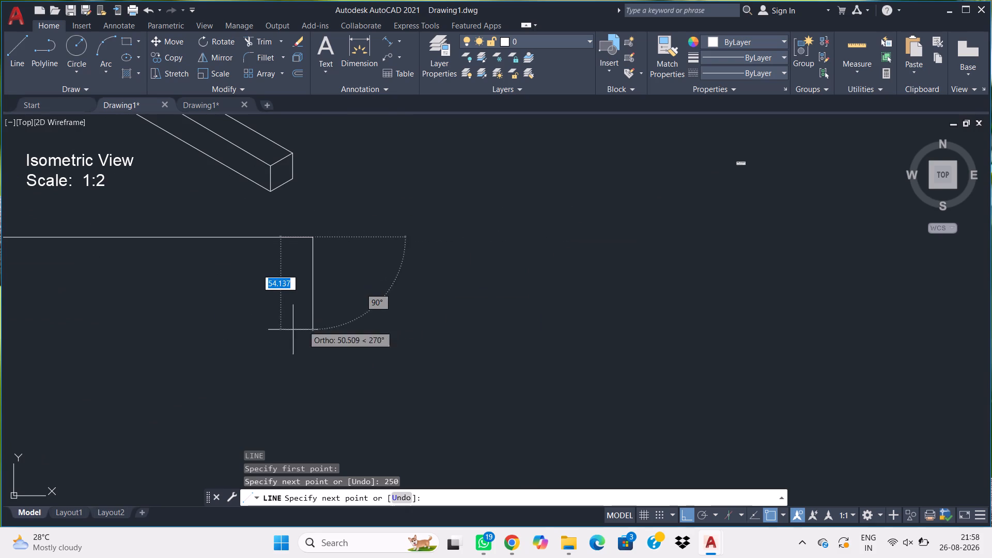
middle_click_drag(271, 362, 277, 329)
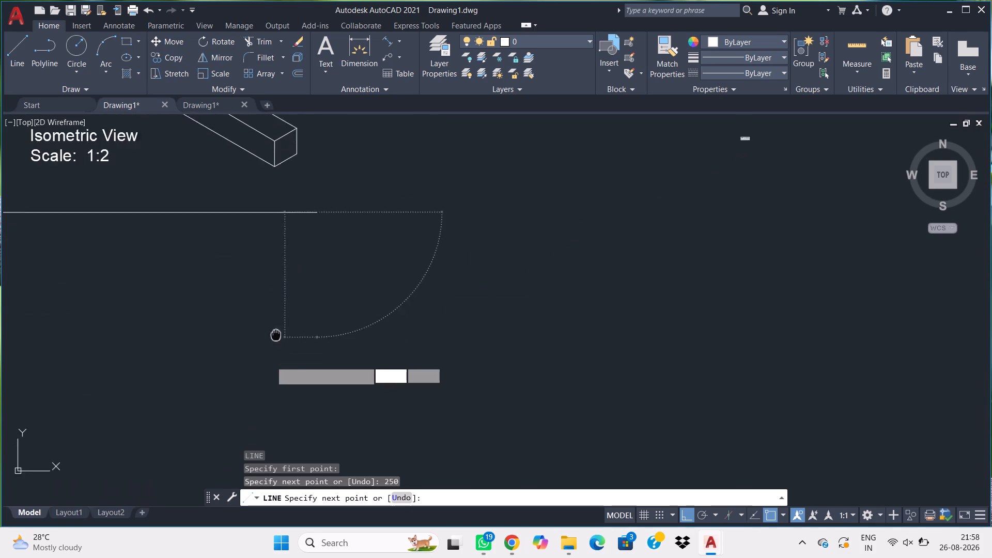
middle_click_drag(277, 329, 285, 298)
scroll(283, 303, "down", 2)
middle_click_drag(243, 317, 311, 328)
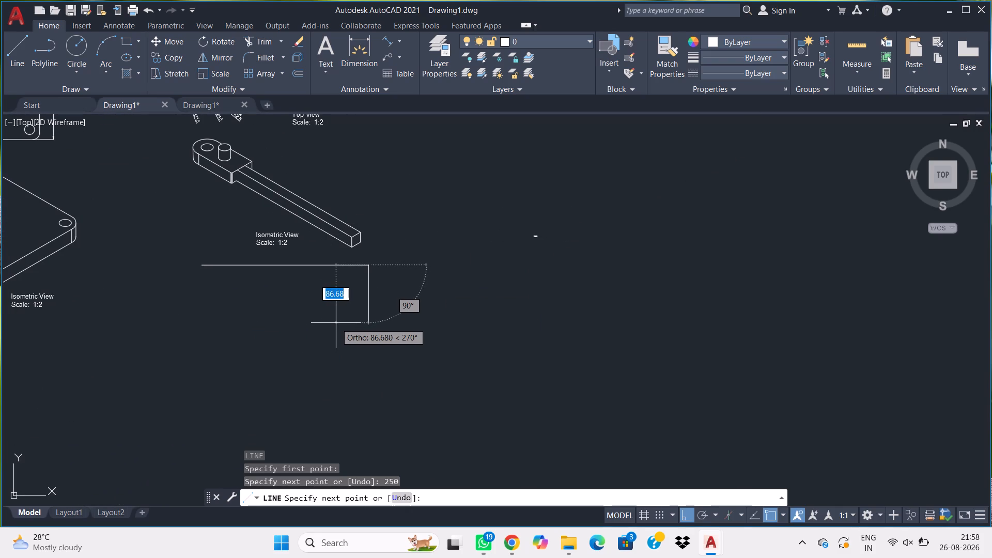
type("100")
key("Return")
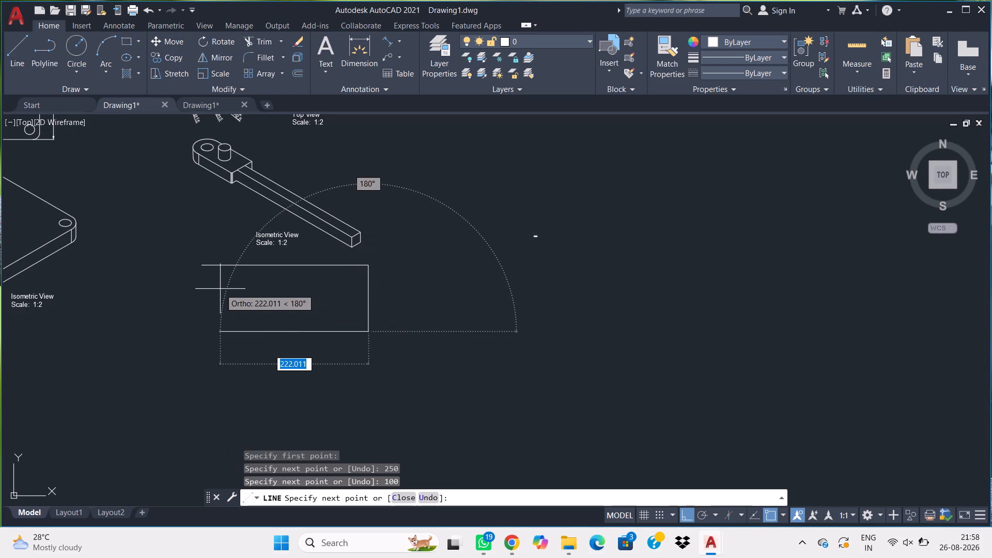
scroll(541, 247, "up", 1)
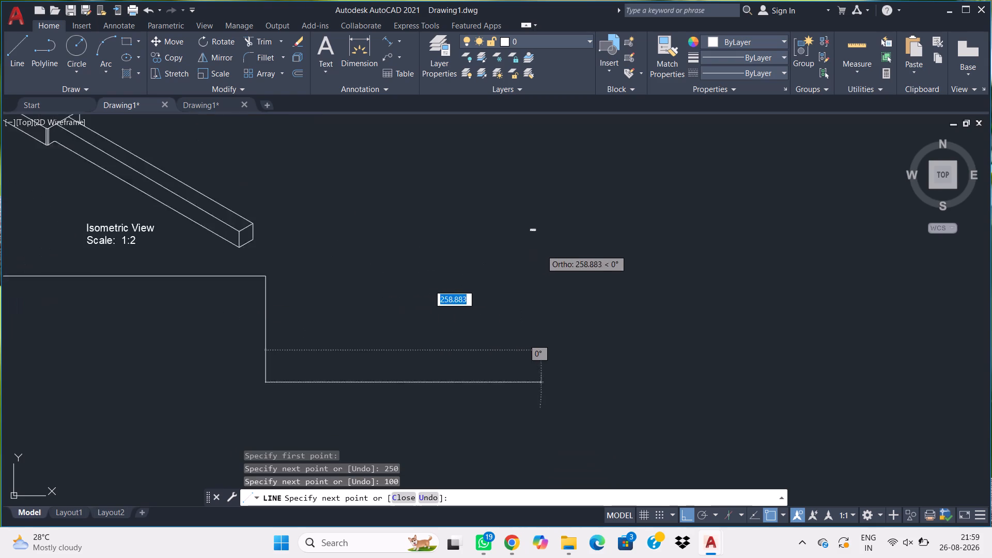
scroll(541, 246, "up", 1)
key("Escape")
Move the whole title block about 222 mm horizontally towards the 100 mm vertical line.
left_click(541, 239)
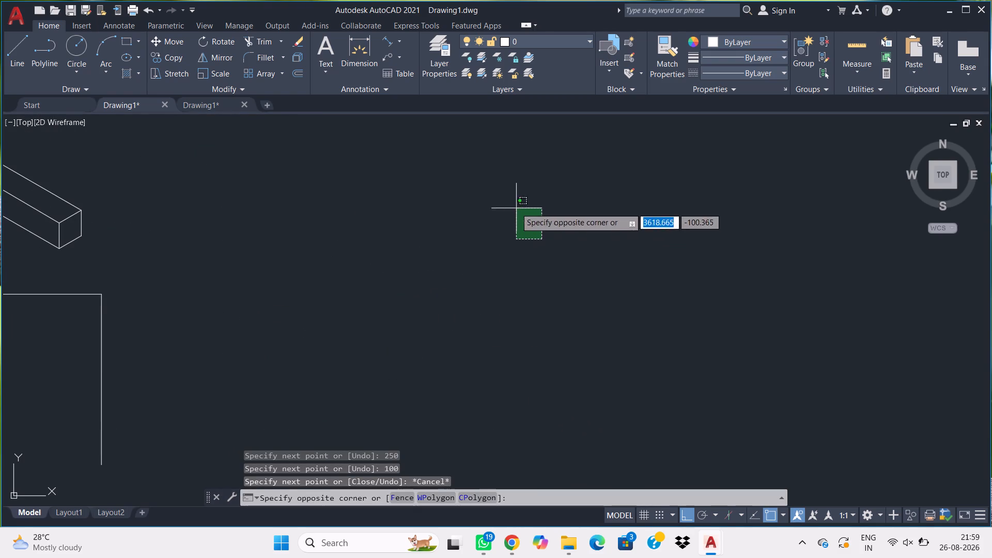
left_click(516, 207)
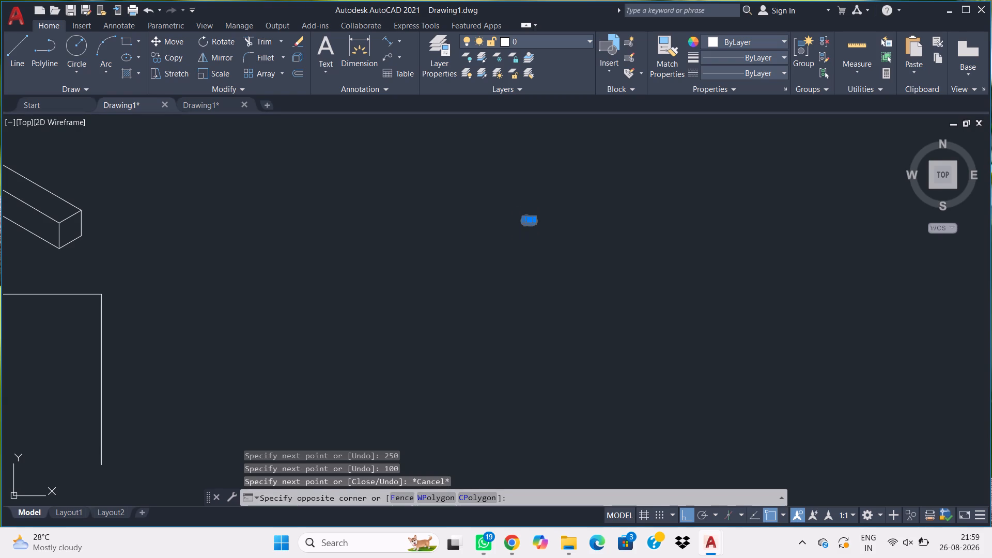
type("m")
key("space")
left_click(546, 240)
middle_click_drag(266, 339, 519, 228)
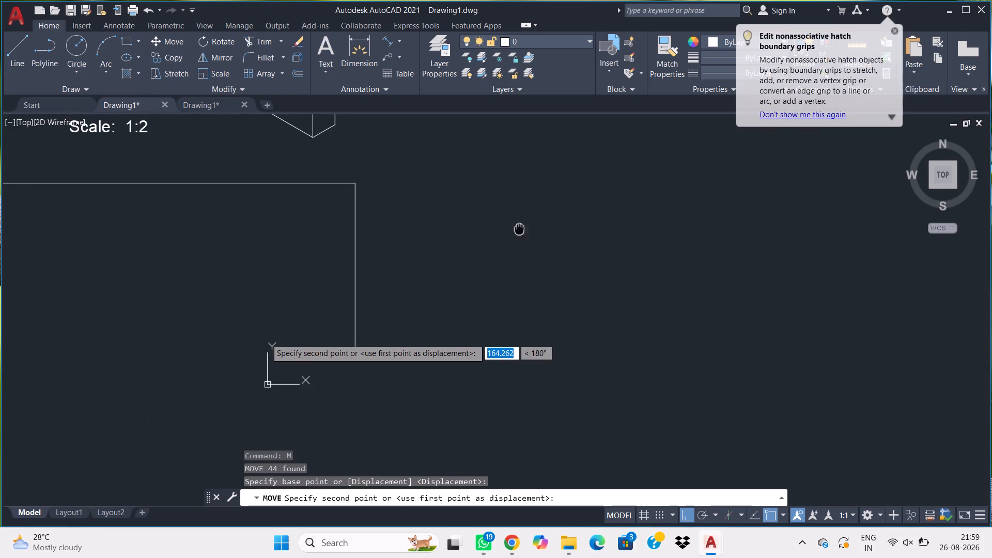
middle_click_drag(519, 228, 518, 235)
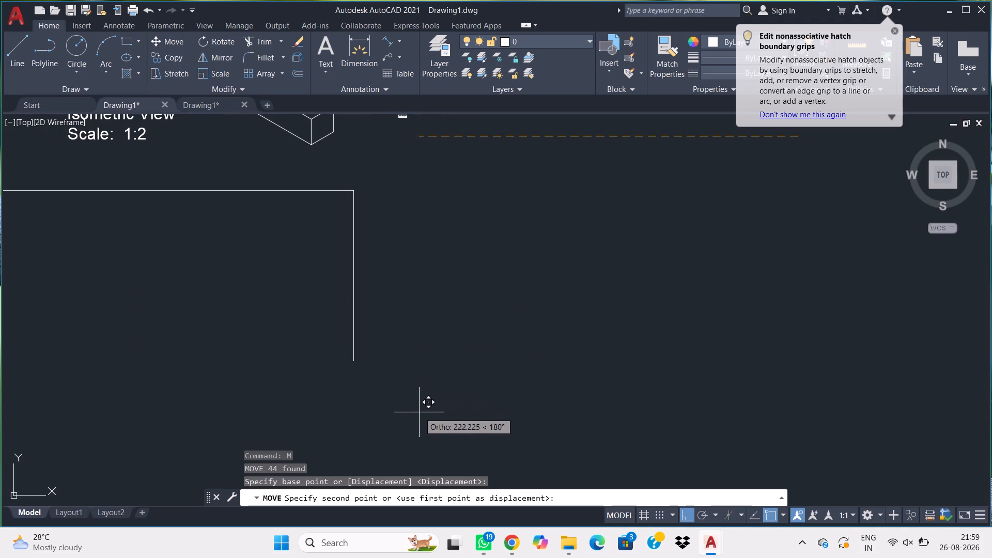
left_click(419, 412)
Move the title block about 88 mm straight down so it sits beside the vertical line.
middle_click_drag(418, 153, 433, 210)
left_click(439, 194)
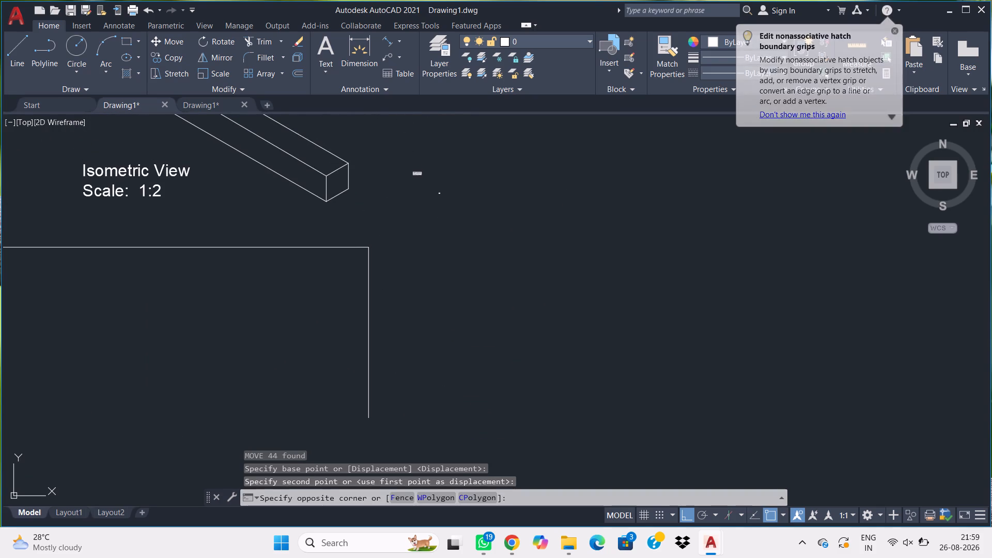
left_click(410, 159)
type("m")
key("space")
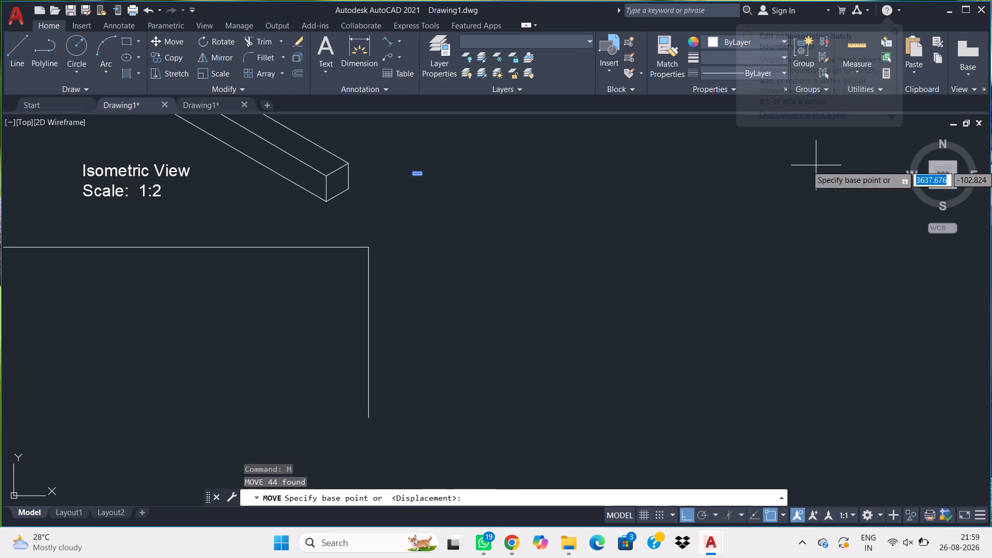
left_click(481, 192)
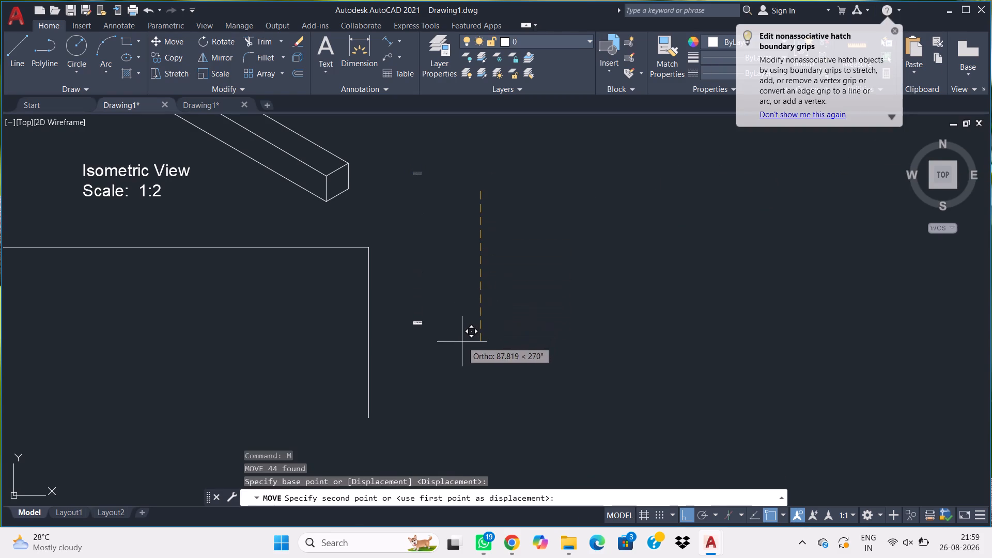
left_click(462, 342)
key("Escape")
Examine the relocated title block's size and text beside the vertical line.
scroll(447, 358, "up", 2)
middle_click_drag(360, 319, 383, 307)
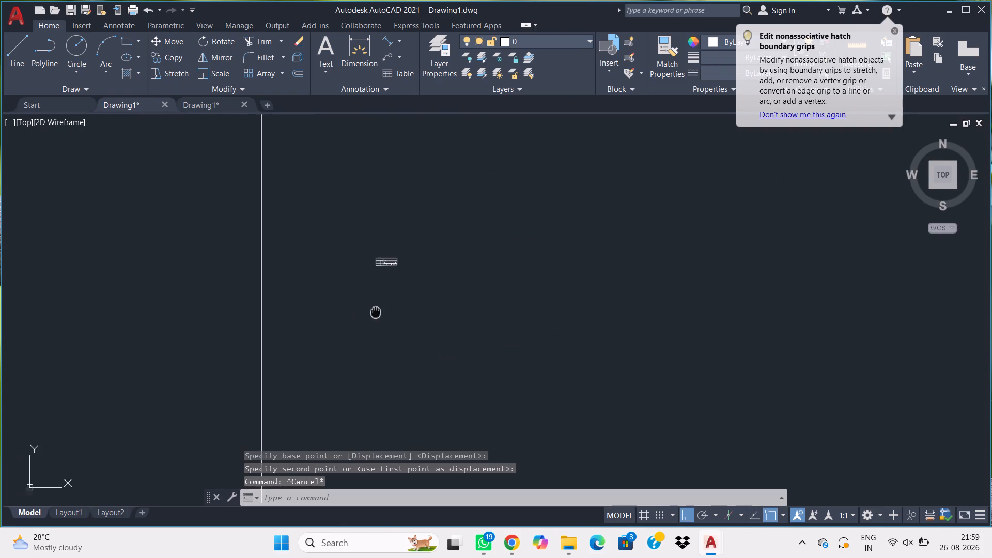
middle_click_drag(383, 307, 597, 237)
scroll(617, 171, "up", 3)
scroll(595, 213, "up", 1)
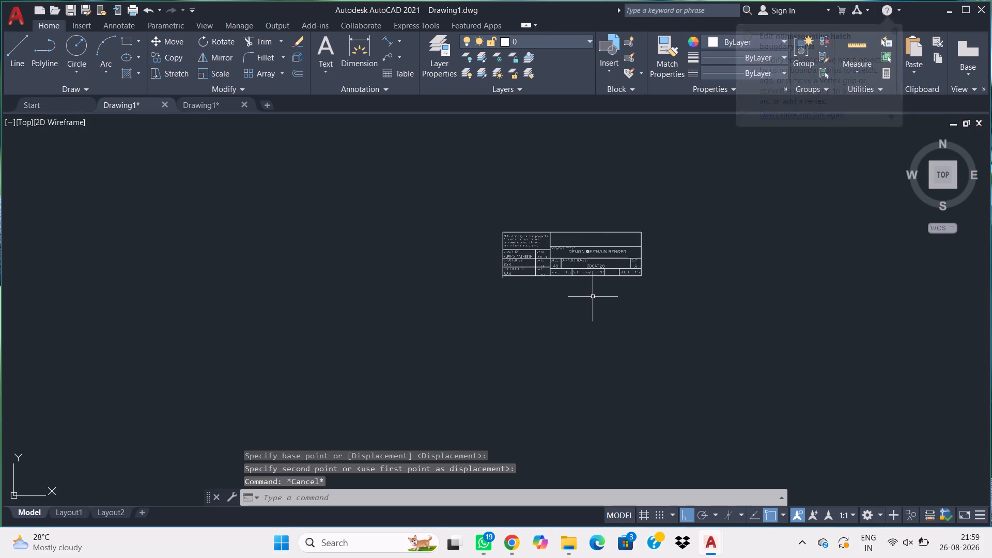
scroll(593, 297, "down", 11)
scroll(298, 267, "up", 2)
Delete the 250 mm horizontal line below the handle's isometric view.
middle_click_drag(296, 266, 297, 266)
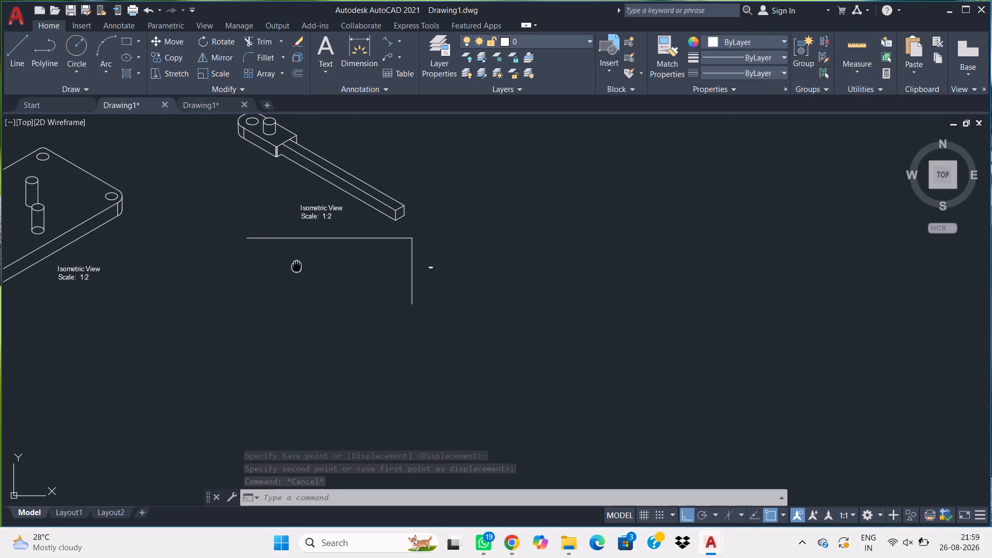
middle_click_drag(297, 266, 328, 274)
left_click(395, 261)
left_click(382, 240)
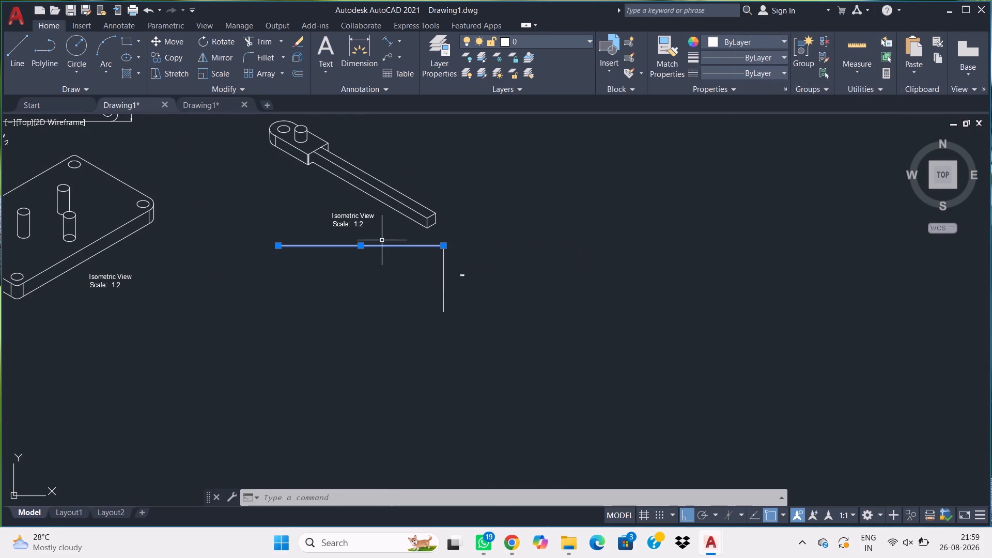
key("BackSpace")
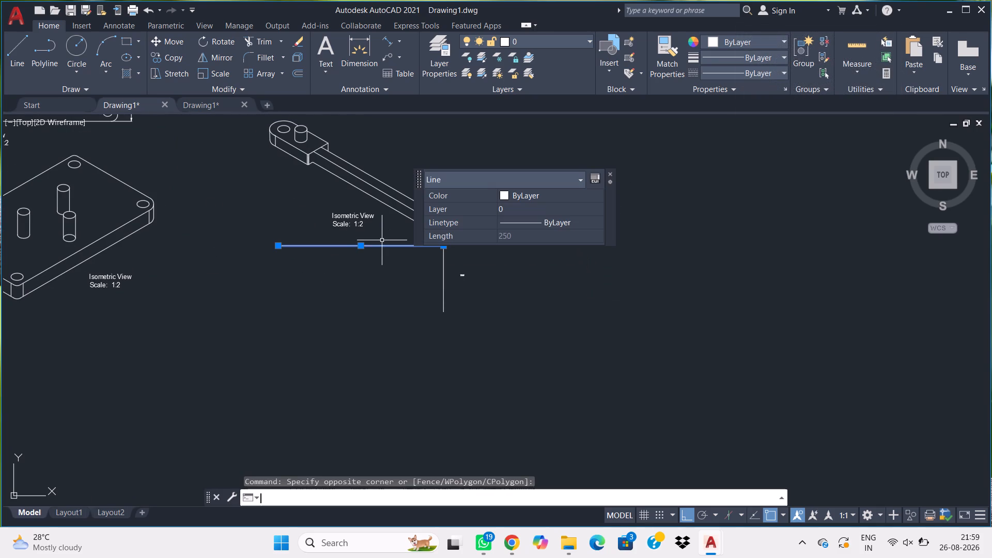
key("Delete")
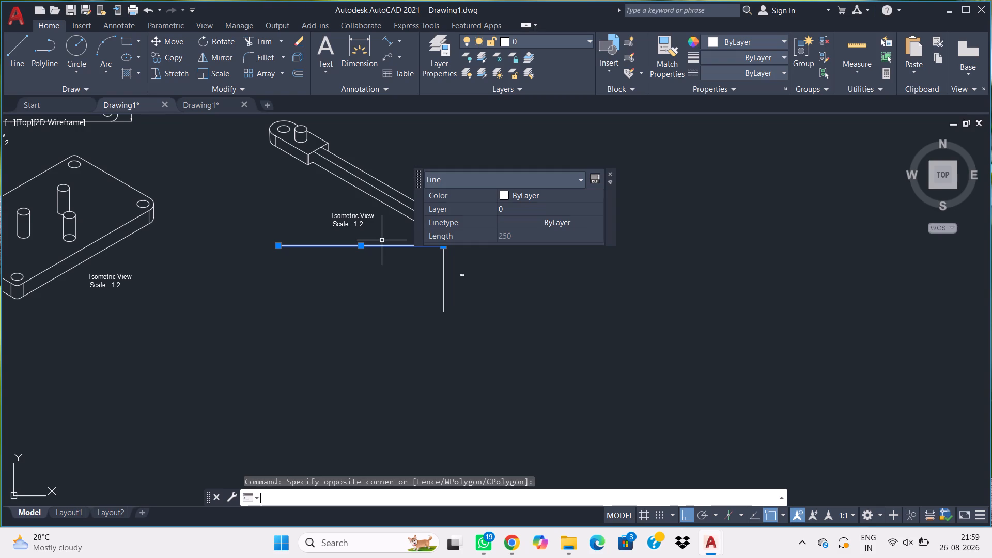
key("Escape")
left_click(406, 258)
left_click(397, 243)
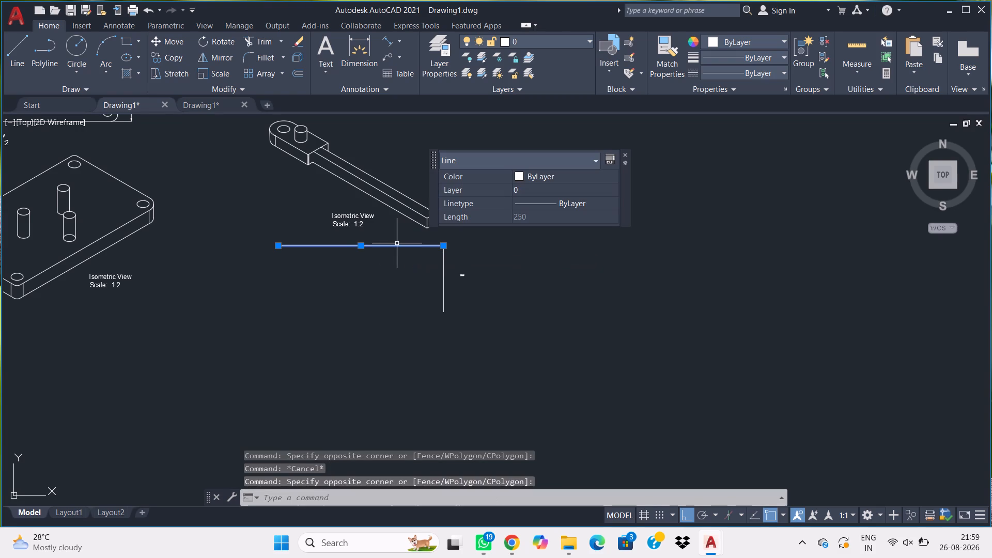
key("Delete")
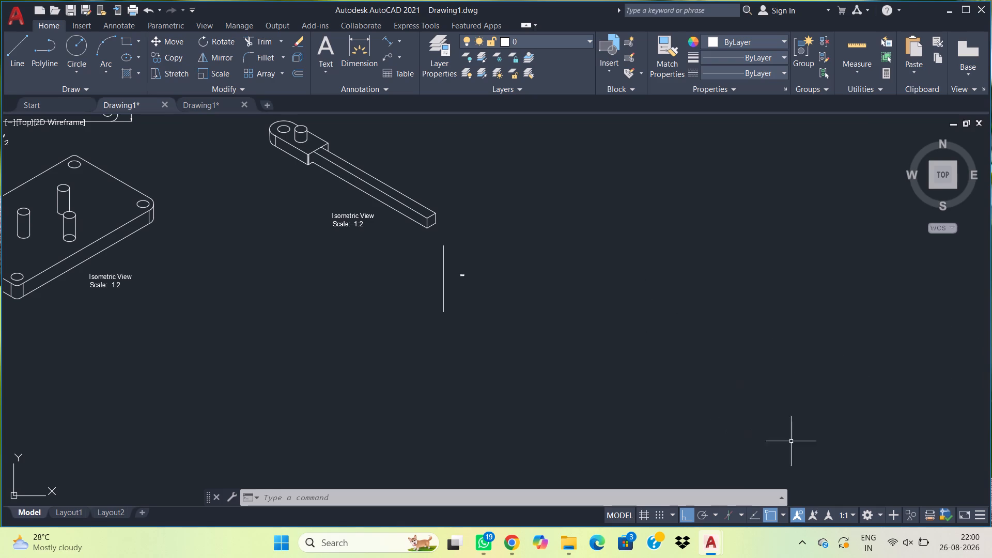
Draw a 100 mm horizontal line leftward from the vertical line's upper end, continuing with a 100 mm vertical line downward.
key("l")
key("space")
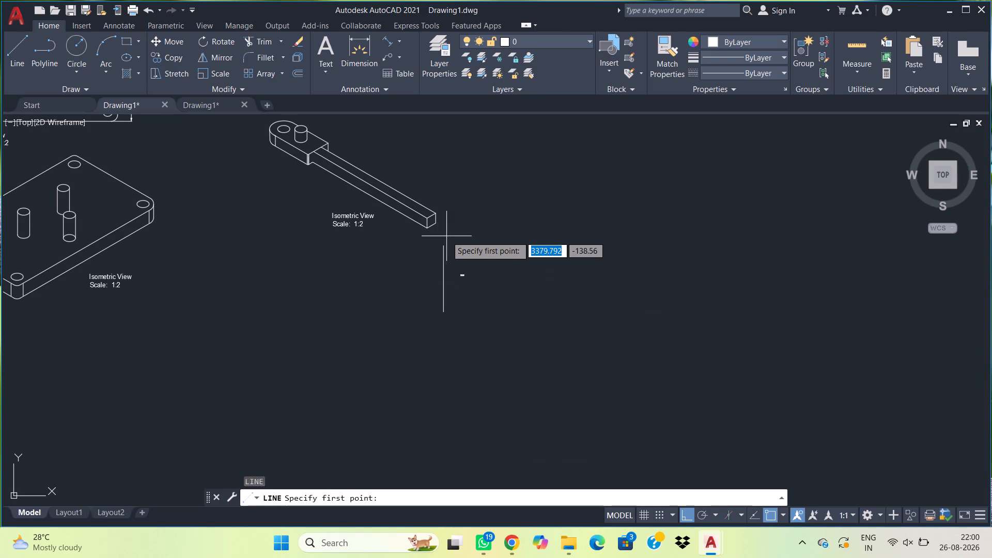
left_click(443, 246)
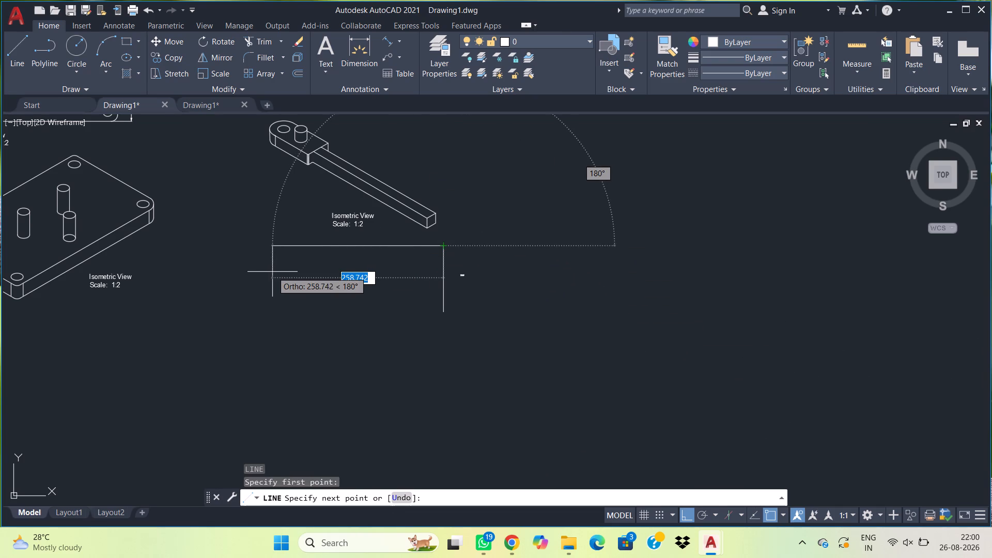
type("100")
key("Return")
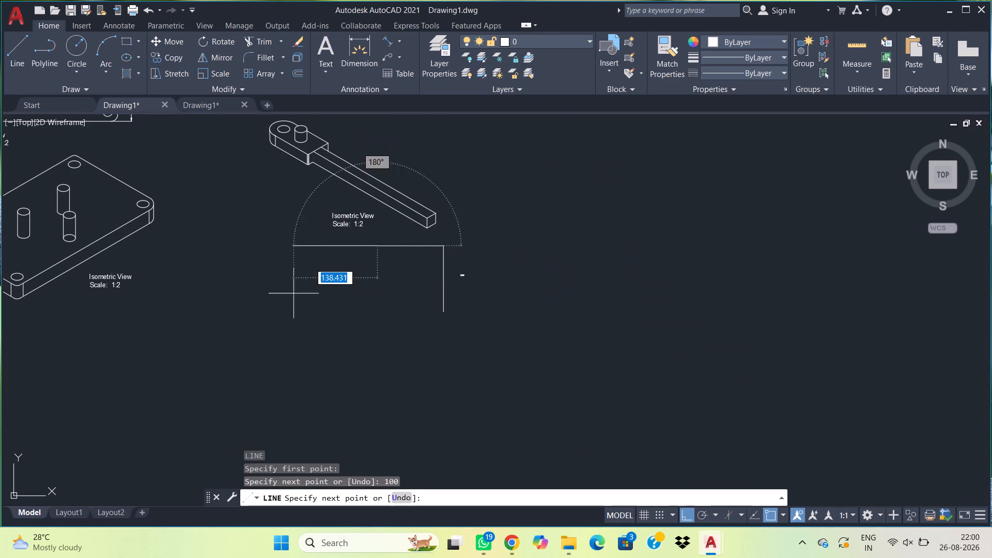
type("100")
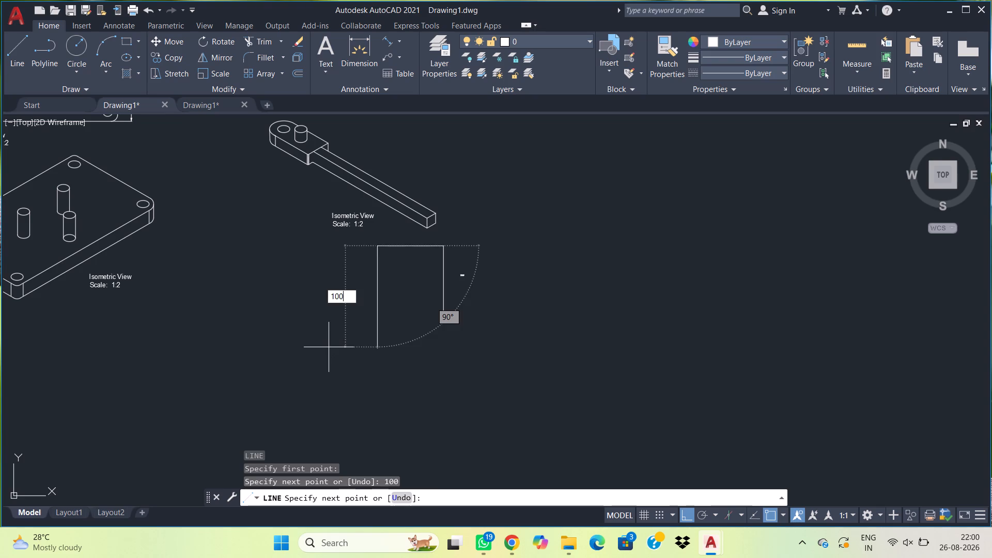
key("Return")
key("Escape")
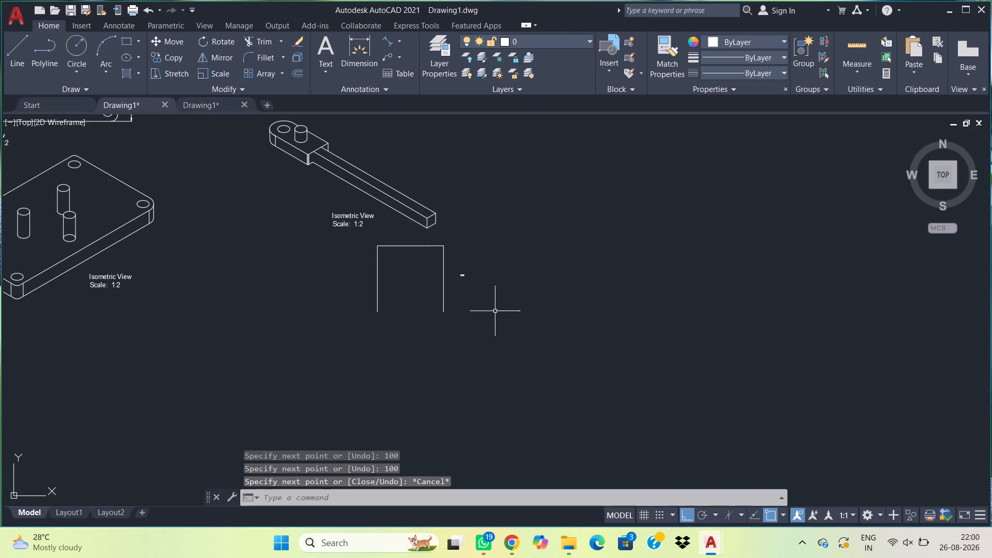
Compare the title block's size with the open 100 mm frame and the plate and handle views.
scroll(472, 231, "up", 3)
middle_click_drag(460, 342, 693, 167)
scroll(645, 213, "up", 2)
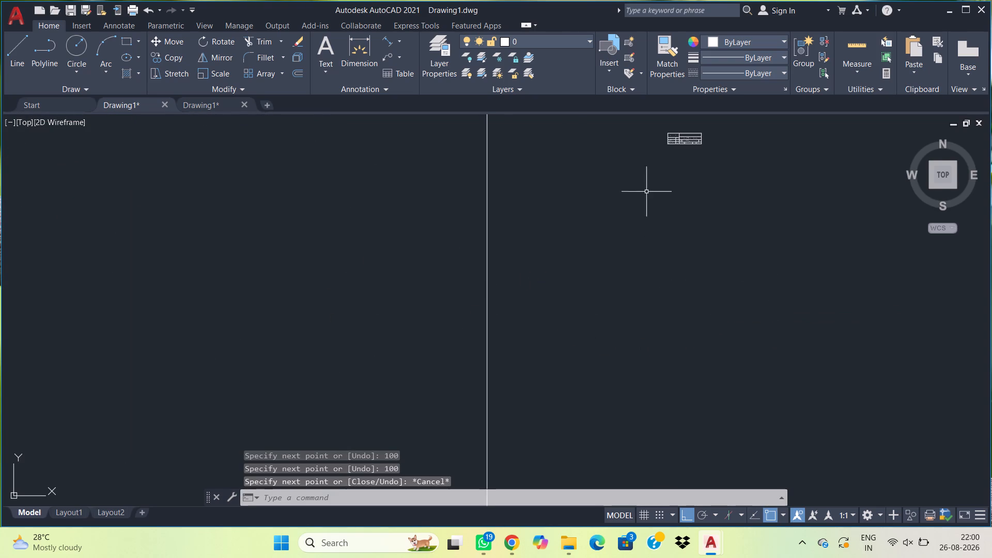
scroll(643, 187, "down", 6)
scroll(596, 222, "up", 1)
middle_click_drag(575, 162, 553, 237)
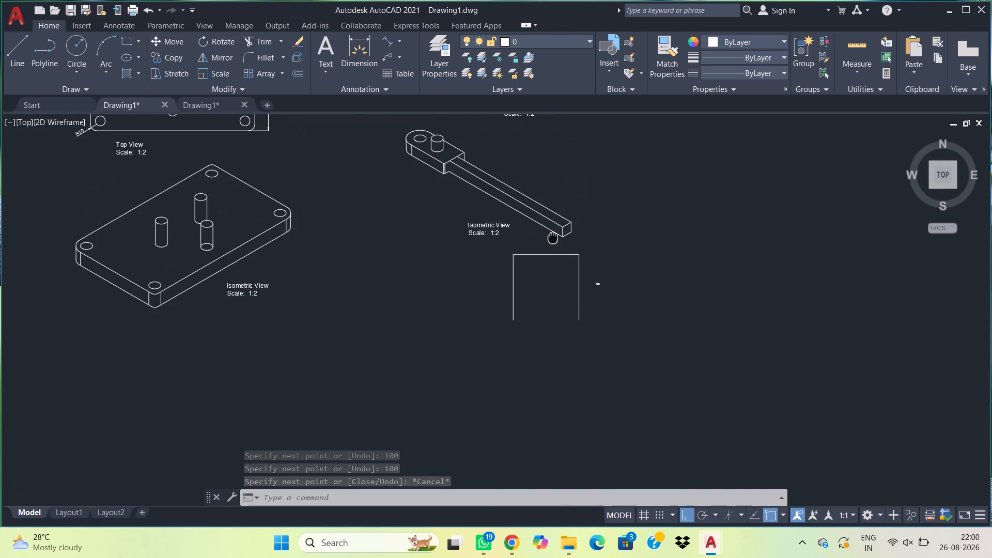
middle_click_drag(553, 237, 469, 340)
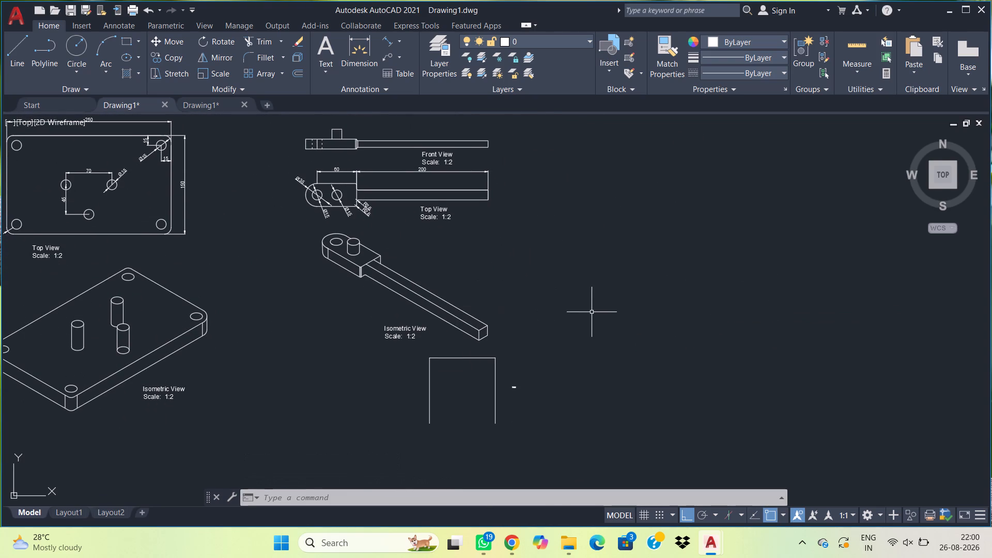
scroll(538, 405, "up", 2)
scroll(493, 371, "up", 4)
middle_click_drag(411, 338, 532, 329)
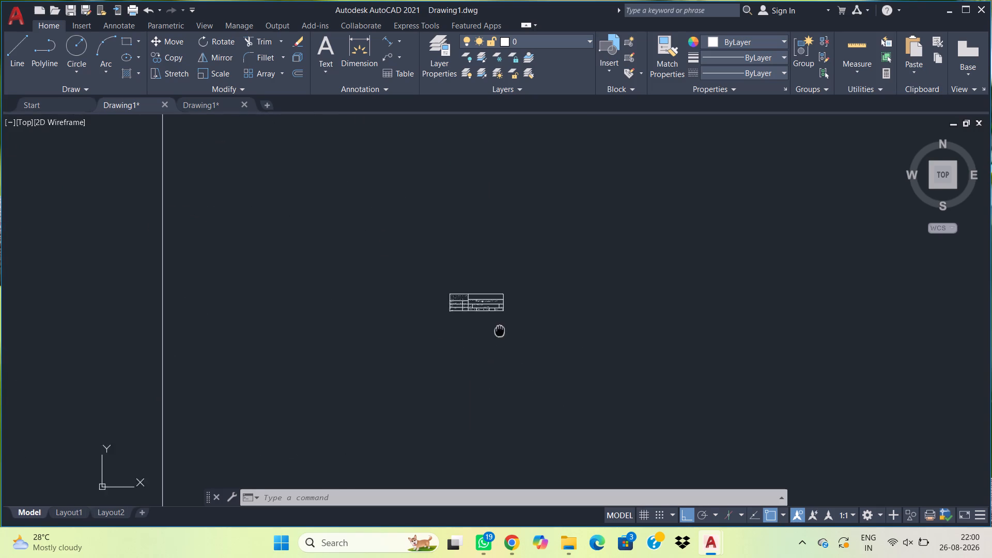
middle_click_drag(532, 329, 757, 311)
scroll(601, 283, "down", 5)
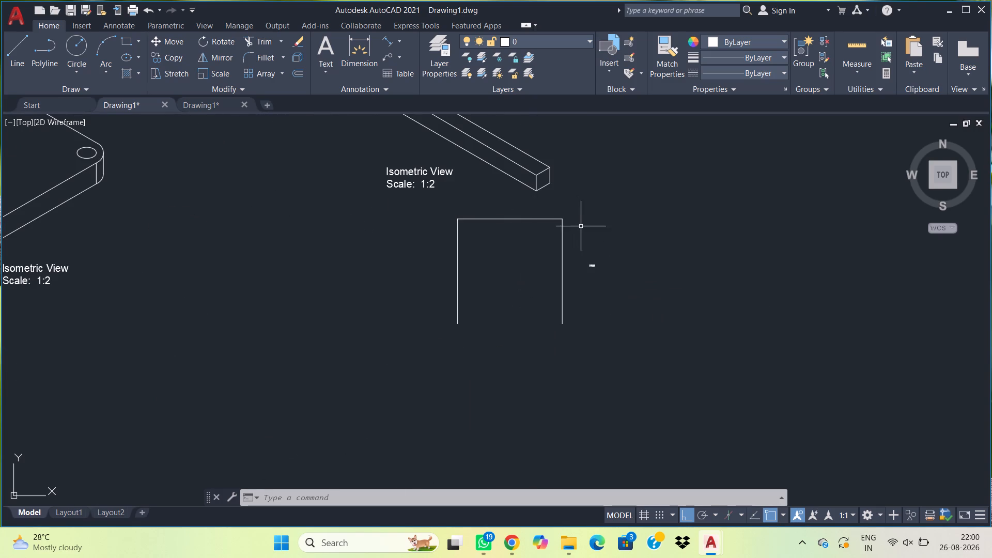
Shorten both vertical lines of the open 100 mm frame to 50 mm from their lower ends.
left_click(582, 240)
left_click(546, 247)
left_click_drag(487, 268, 474, 271)
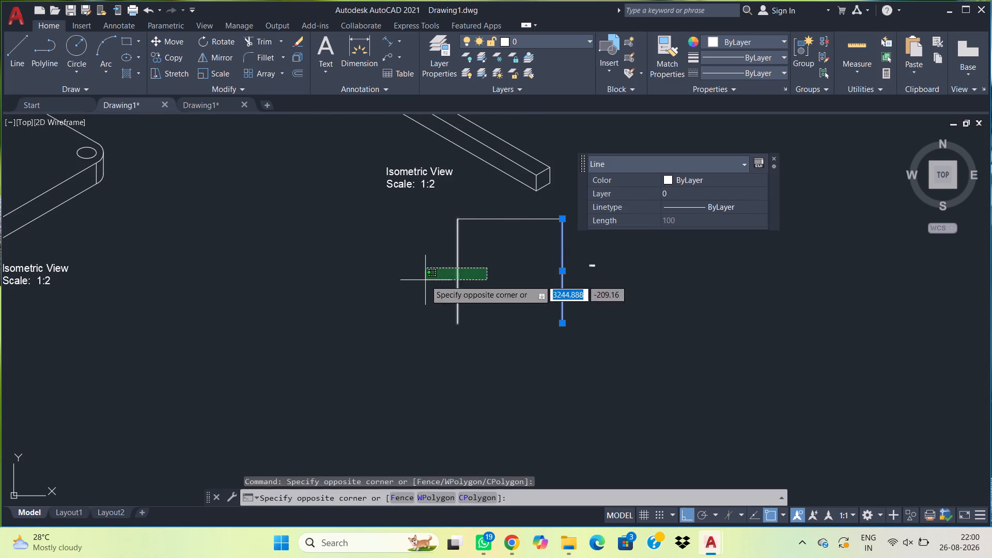
left_click(425, 281)
left_click(565, 324)
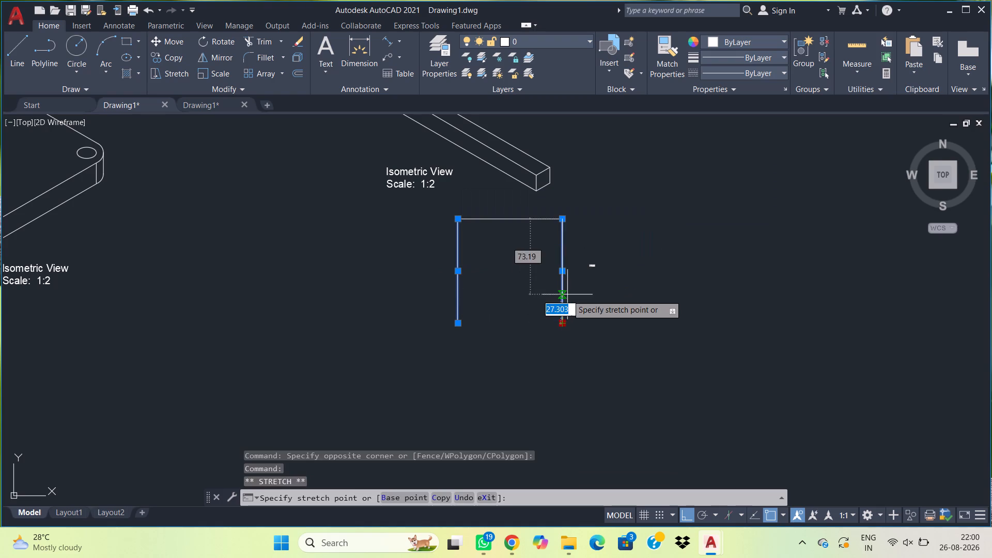
type("50")
key("Return")
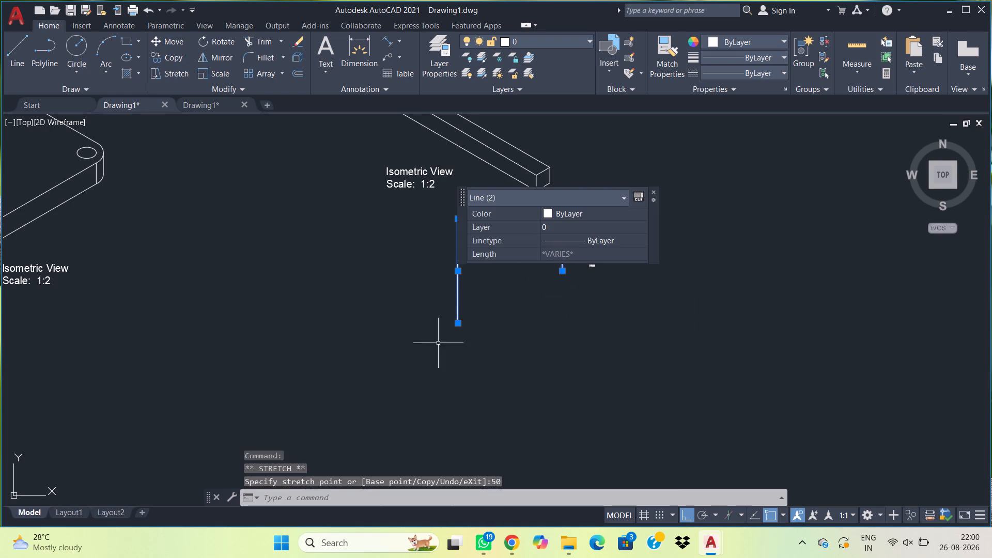
left_click(459, 327)
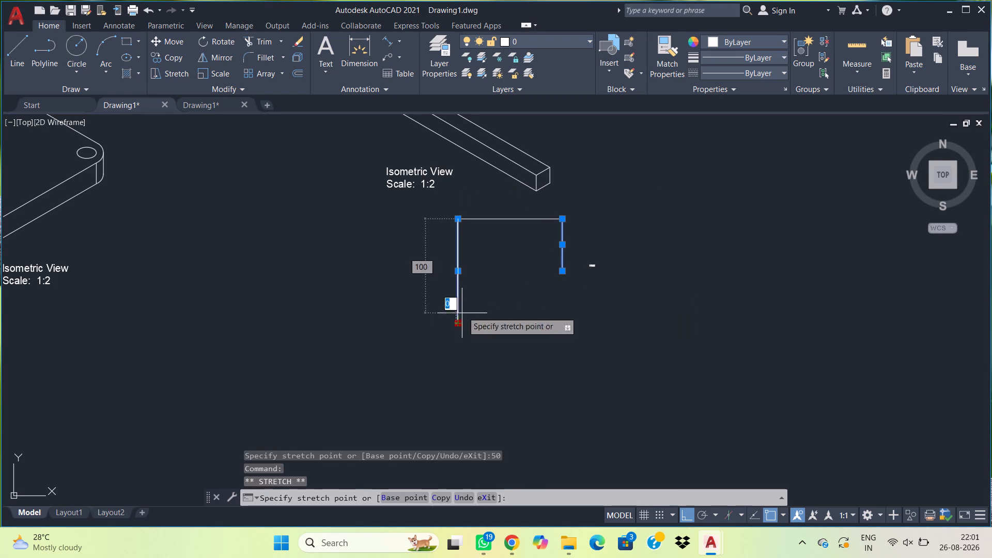
type("50")
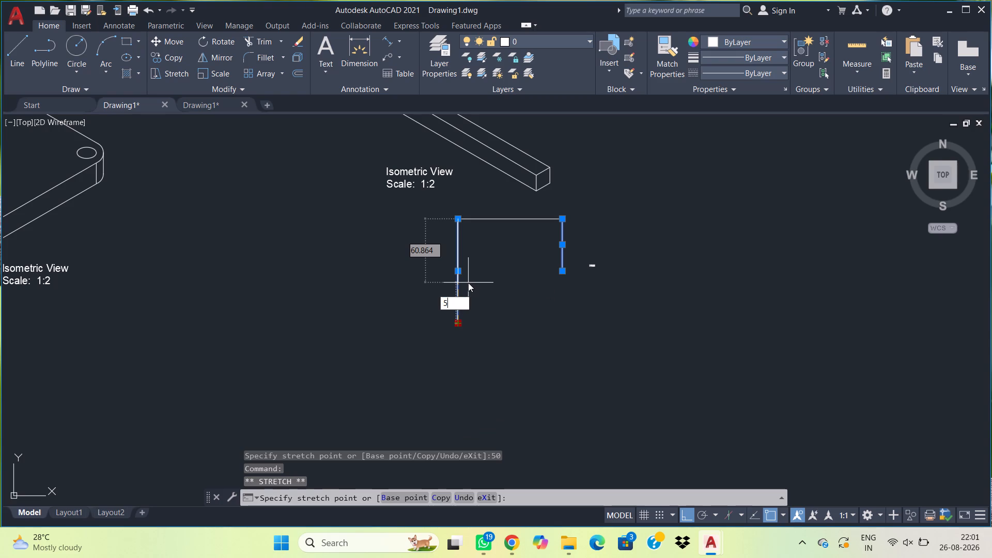
key("Return")
key("Escape")
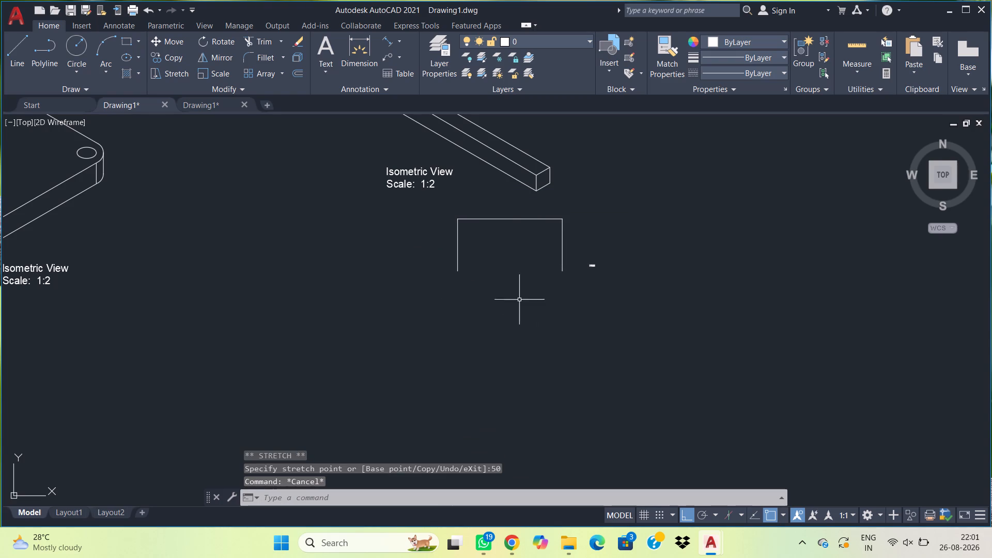
Copy the frame's upper 100 mm horizontal line down to the lower ends of the verticals to close the rectangle.
left_click(521, 231)
left_click(513, 209)
key("c")
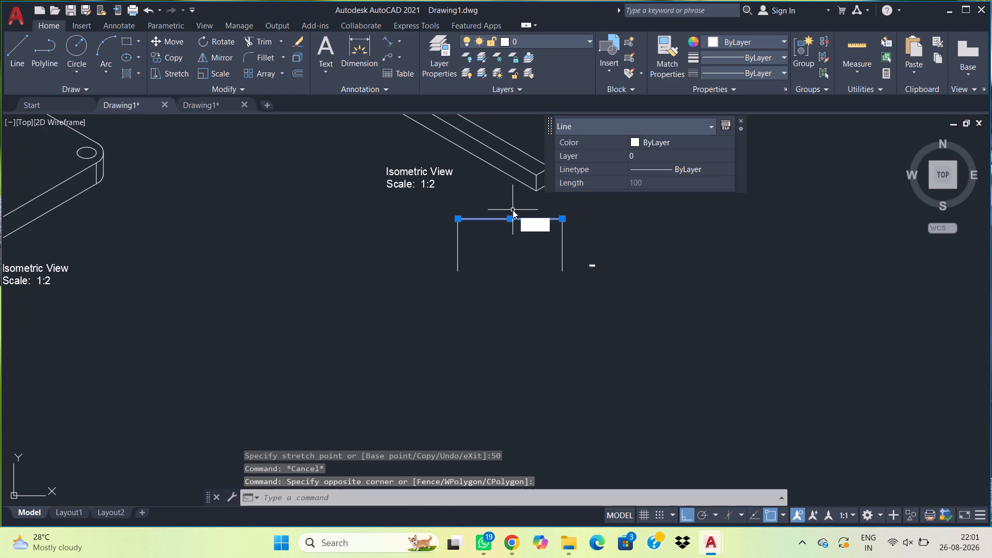
key("o")
key("space")
left_click(461, 219)
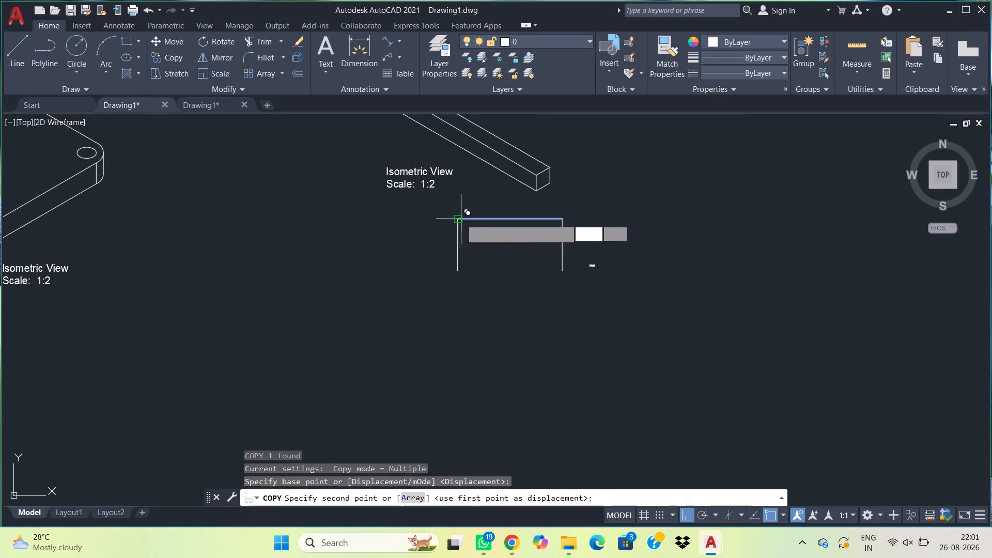
left_click(457, 266)
key("Escape")
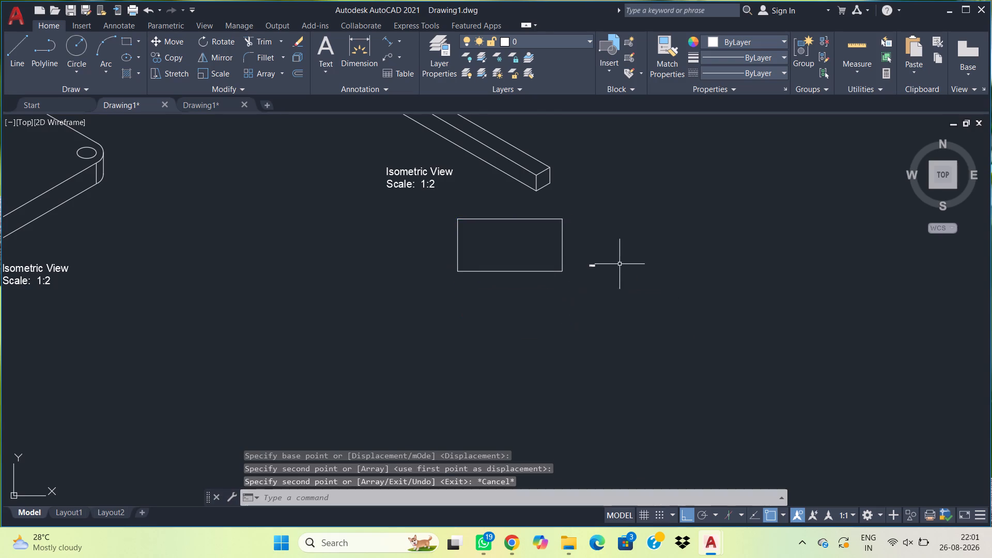
Compare the closed 100 by 50 mm frame with the small title block and the plate and handle views.
scroll(546, 283, "up", 2)
middle_click_drag(552, 213, 497, 282)
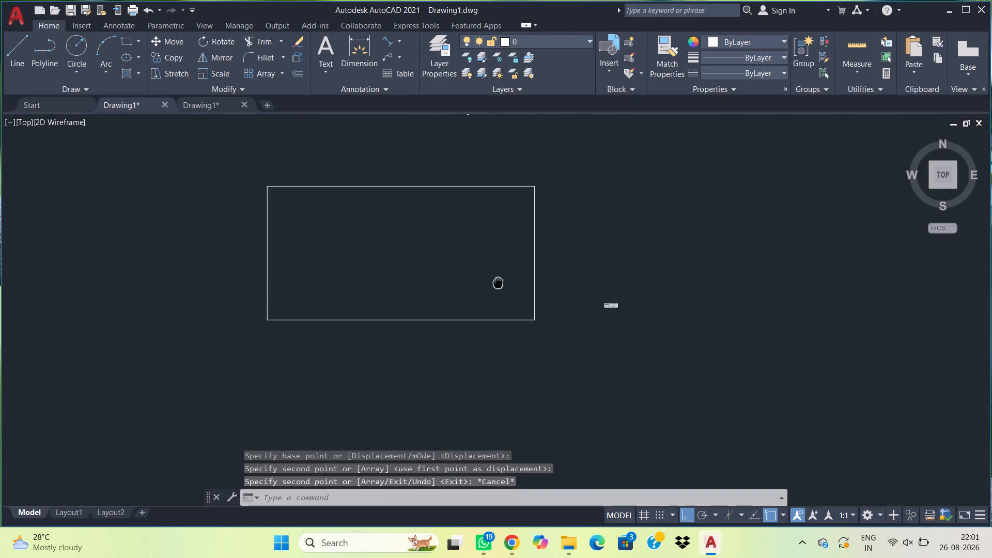
middle_click_drag(497, 282, 492, 284)
scroll(497, 274, "up", 2)
scroll(532, 213, "down", 5)
scroll(602, 172, "down", 1)
middle_click_drag(617, 155, 619, 228)
scroll(597, 224, "down", 1)
scroll(590, 229, "up", 1)
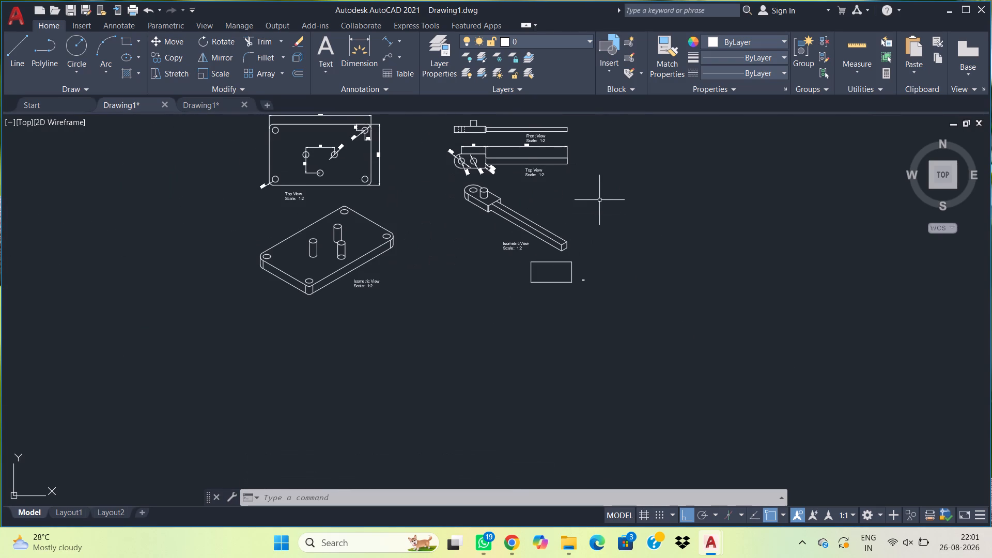
middle_click_drag(599, 200, 591, 220)
scroll(581, 303, "up", 6)
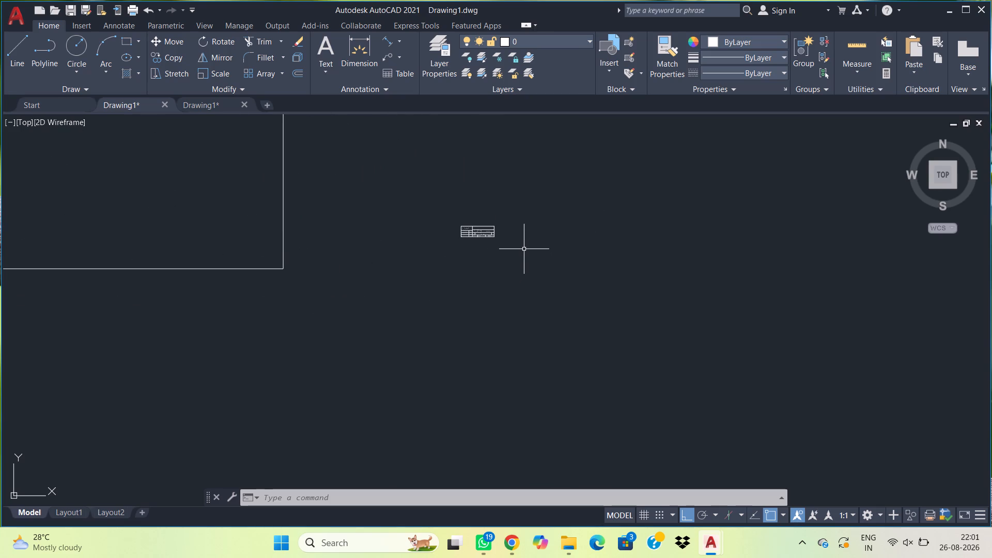
scroll(510, 205, "down", 4)
middle_click_drag(549, 184, 550, 185)
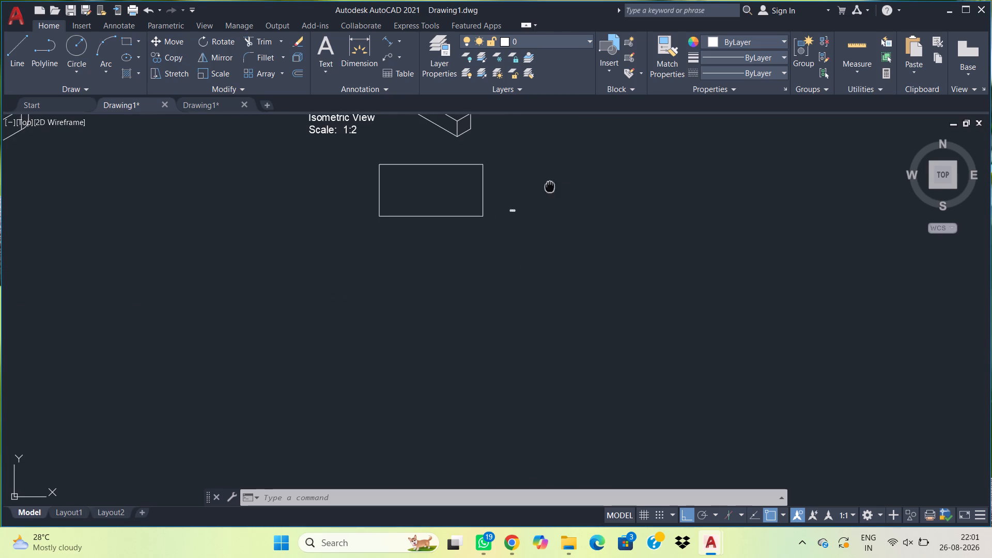
middle_click_drag(550, 185, 641, 298)
scroll(642, 283, "down", 3)
scroll(597, 247, "up", 2)
scroll(532, 235, "down", 3)
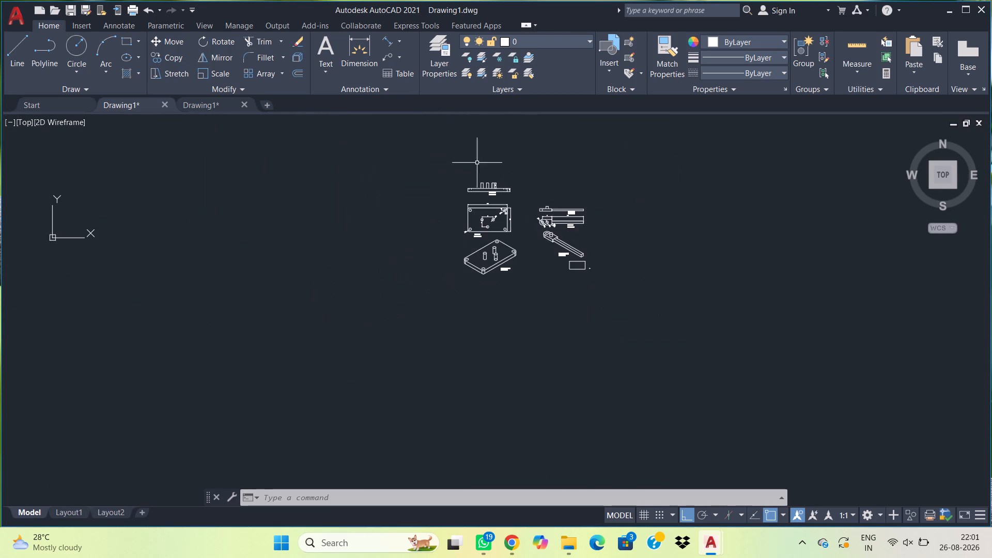
Draw a sheet outline rectangle about 804 by 605 mm around the plate views, handle views and small frame.
left_click(125, 38)
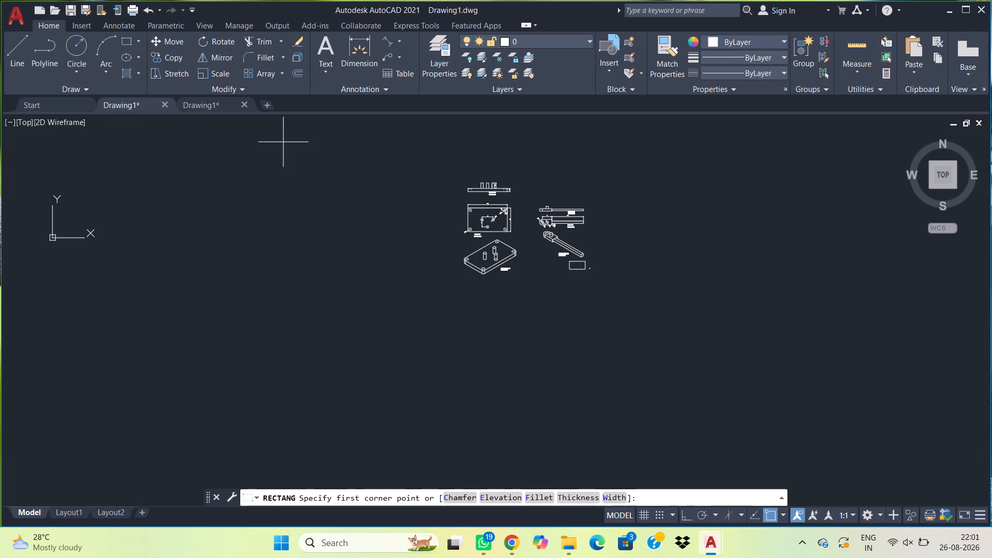
scroll(460, 180, "up", 1)
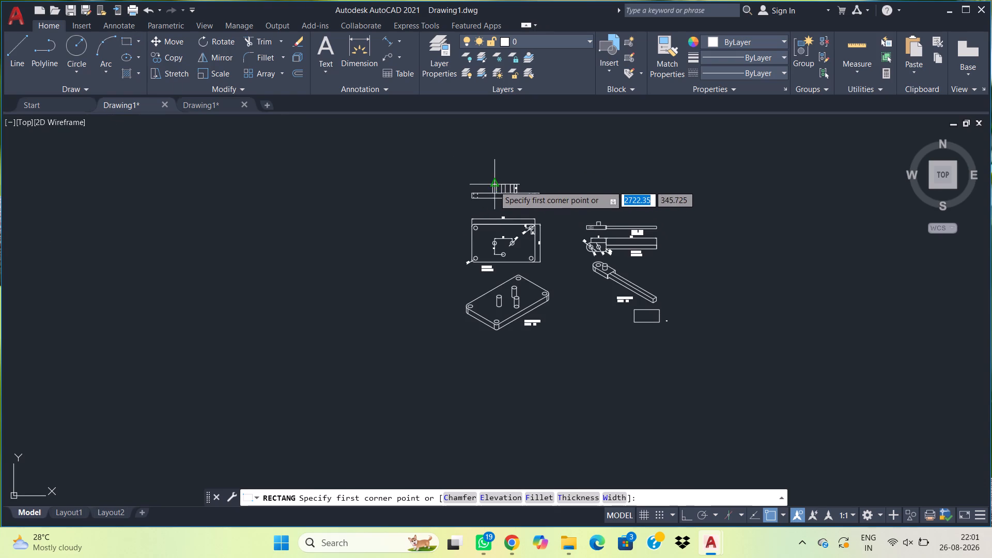
left_click(460, 180)
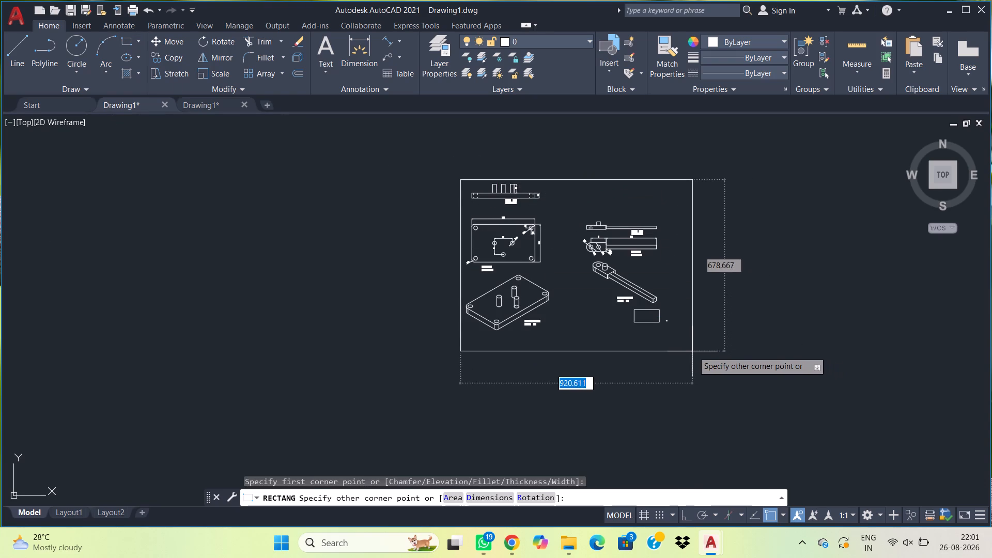
left_click(663, 333)
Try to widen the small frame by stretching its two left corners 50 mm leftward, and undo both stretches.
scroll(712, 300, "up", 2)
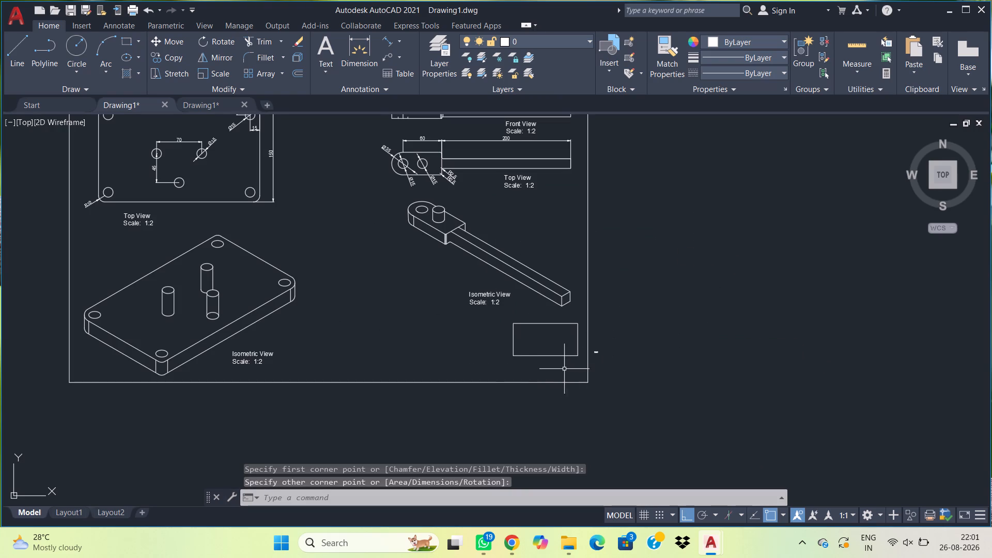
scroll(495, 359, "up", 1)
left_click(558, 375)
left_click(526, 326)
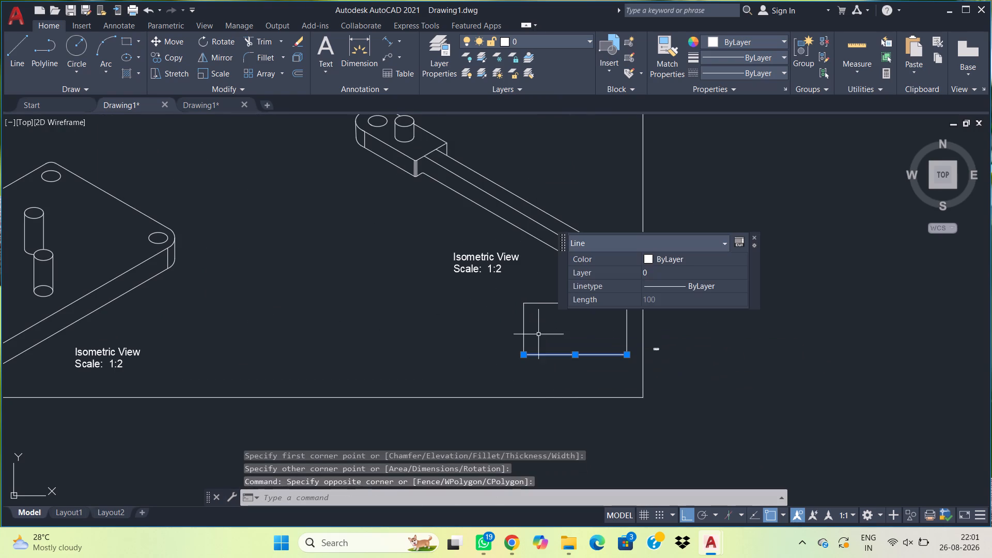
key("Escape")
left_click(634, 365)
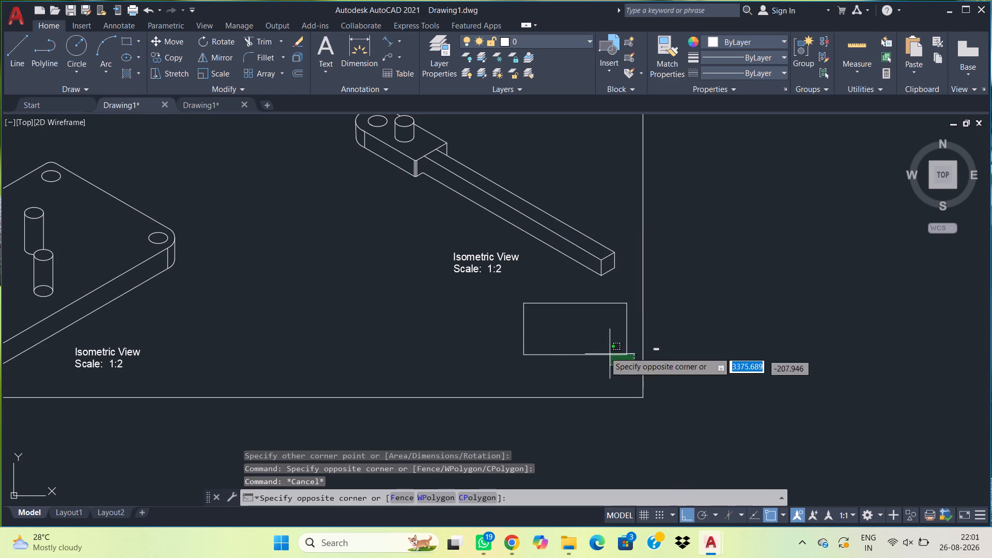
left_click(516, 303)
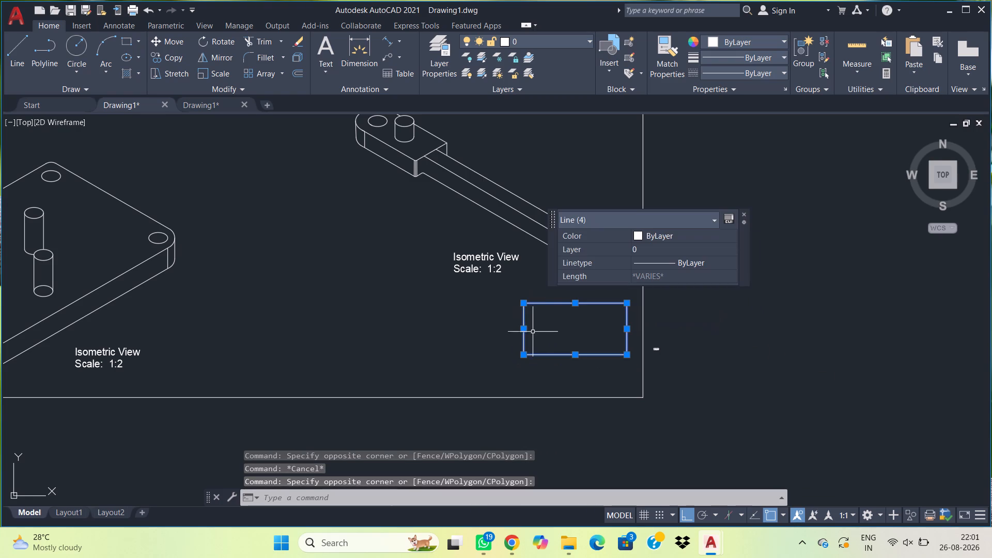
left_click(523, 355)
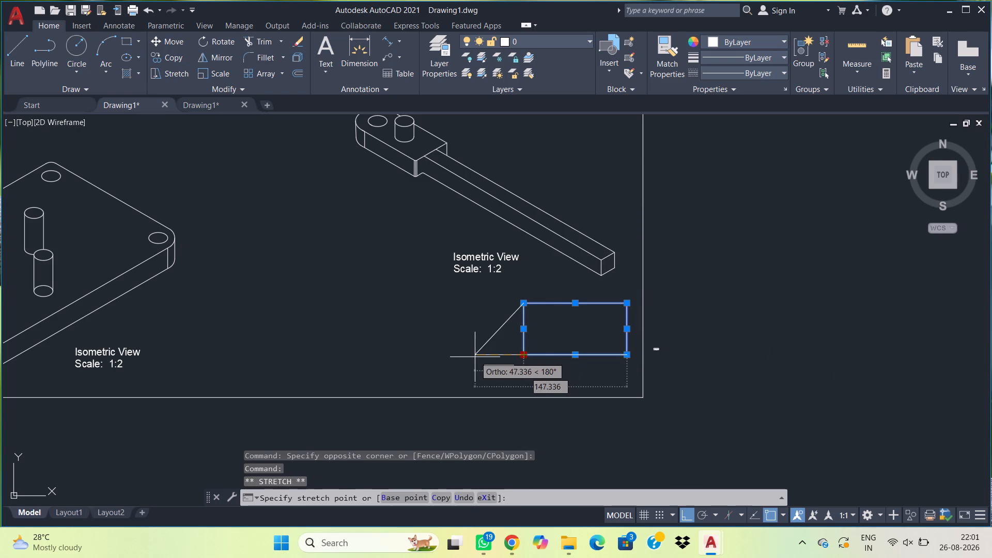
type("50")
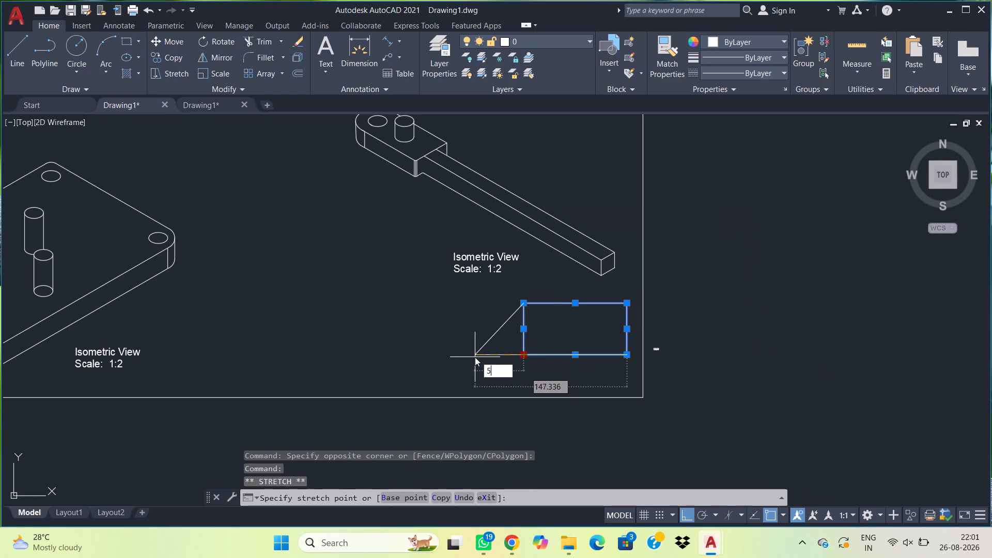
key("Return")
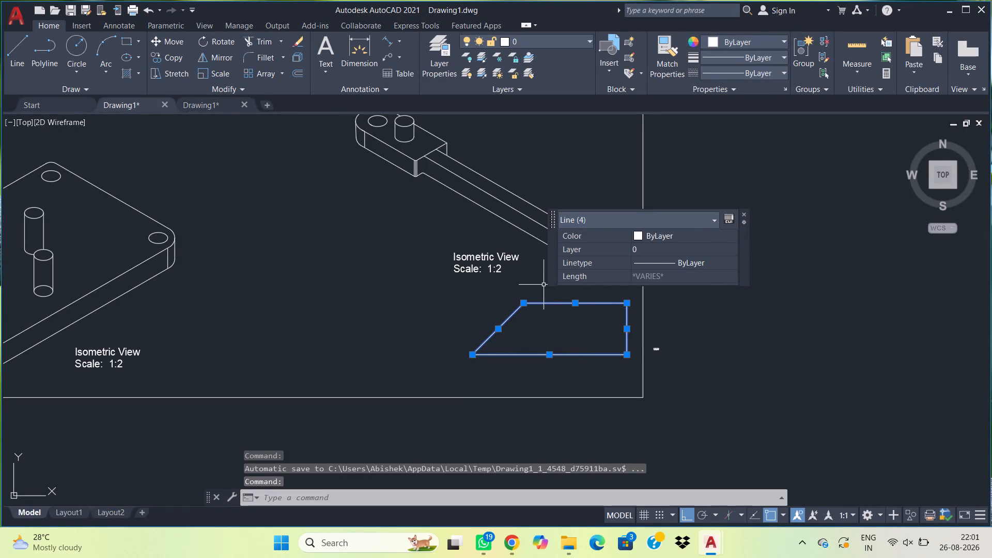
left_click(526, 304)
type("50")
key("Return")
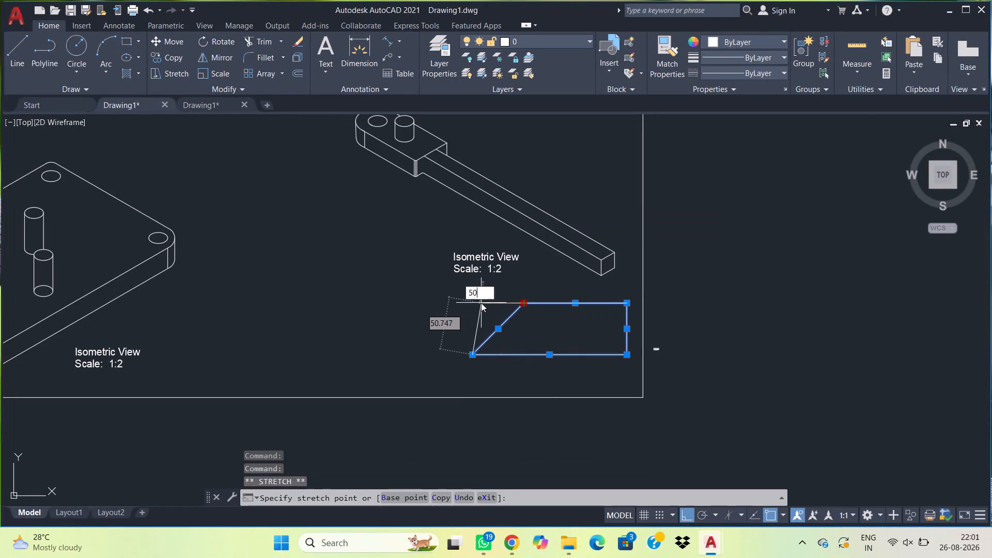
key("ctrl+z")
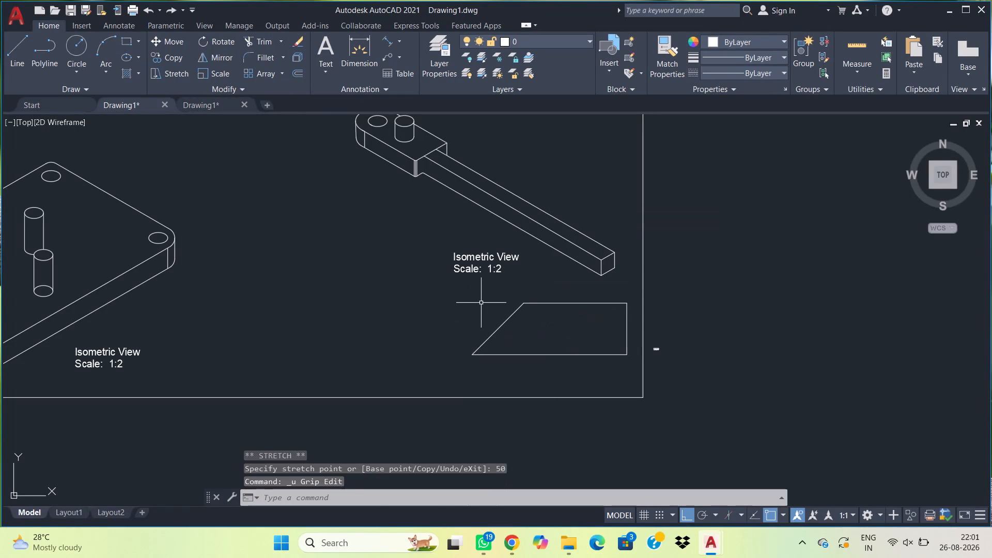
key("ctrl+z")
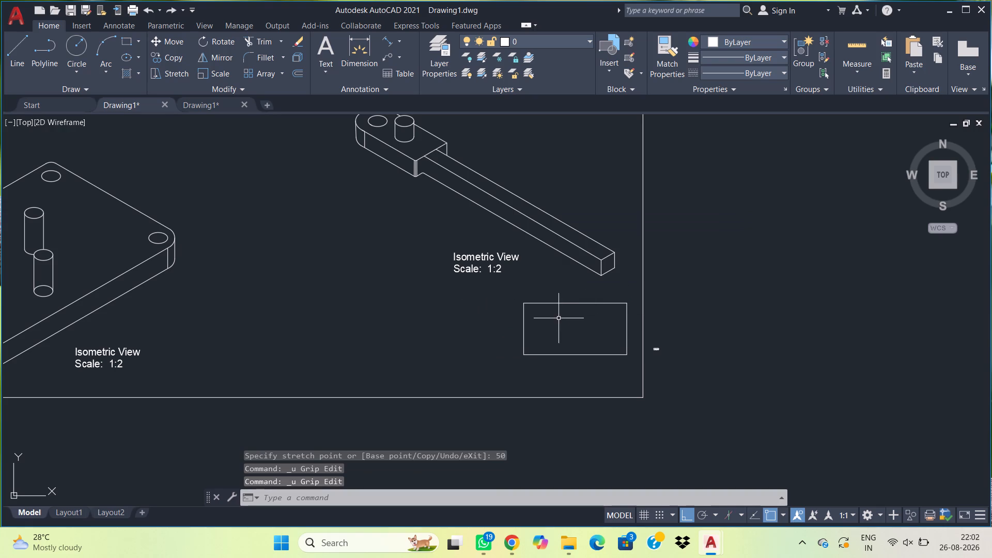
Lengthen the small frame's upper and lower horizontal lines 50 mm leftward to 150 mm each.
left_click_drag(562, 323, 562, 316)
left_click(556, 295)
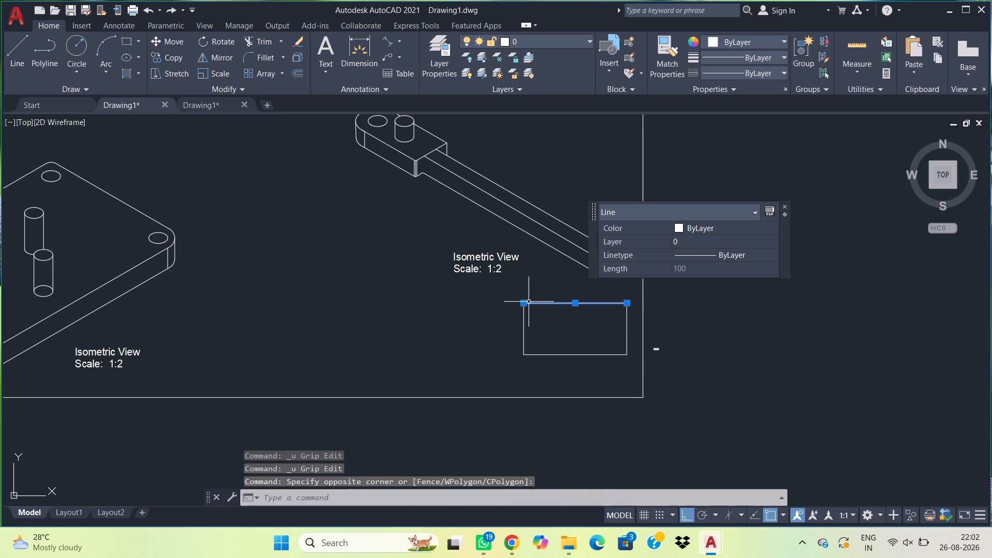
left_click(524, 304)
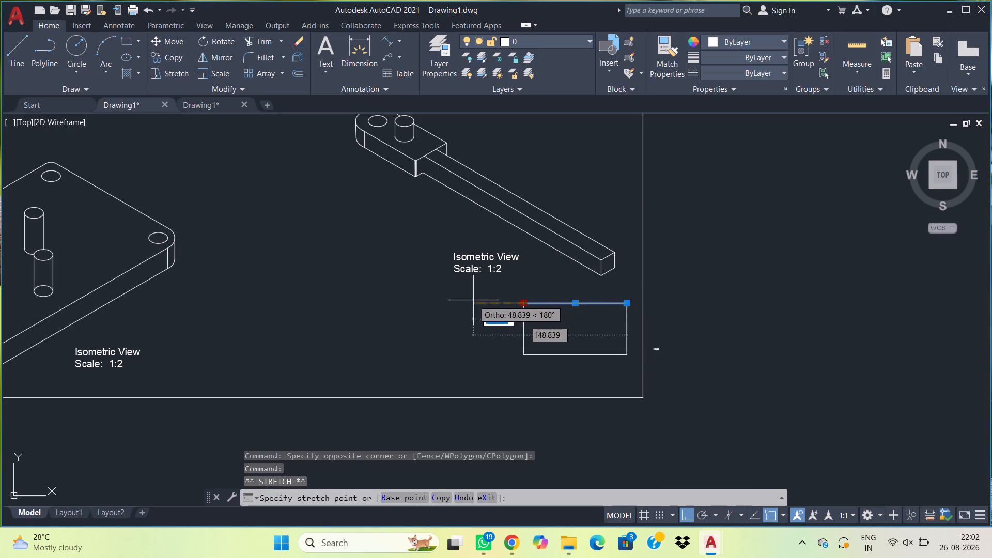
type("50")
key("Return")
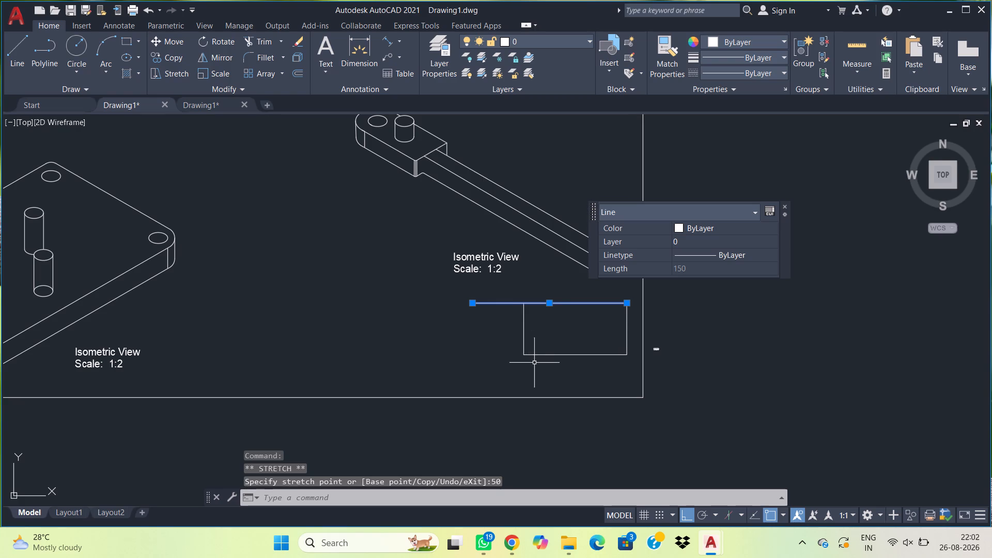
left_click_drag(554, 378, 548, 360)
left_click(543, 347)
left_click(523, 355)
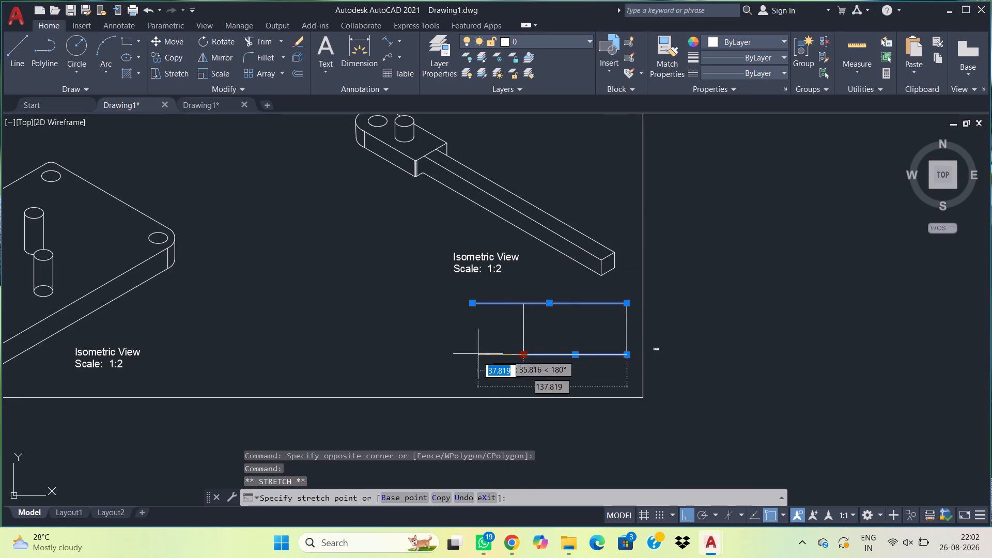
type("50")
key("Return")
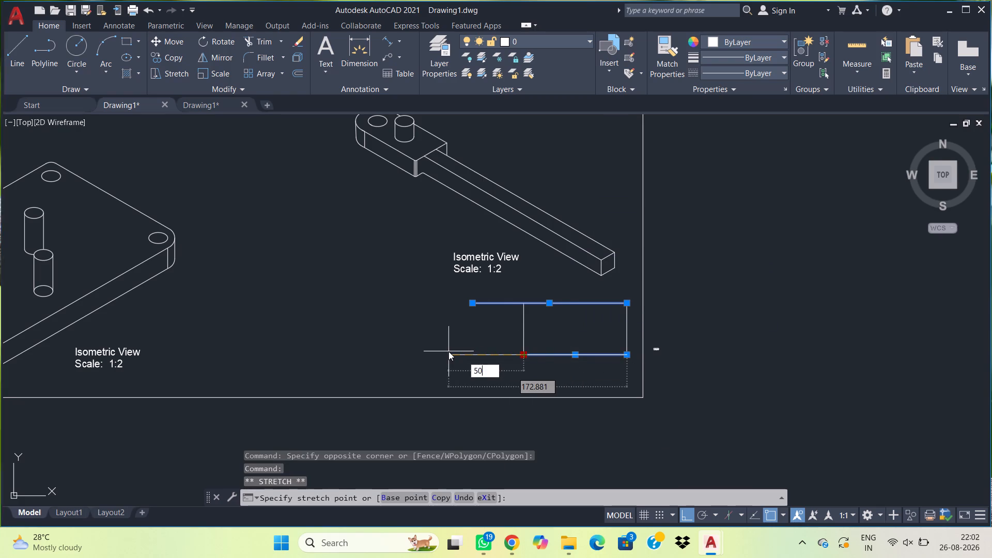
Move both ends of the small frame's left vertical line to the left endpoints of the lengthened horizontal lines, closing the frame.
left_click(534, 332)
left_click(503, 330)
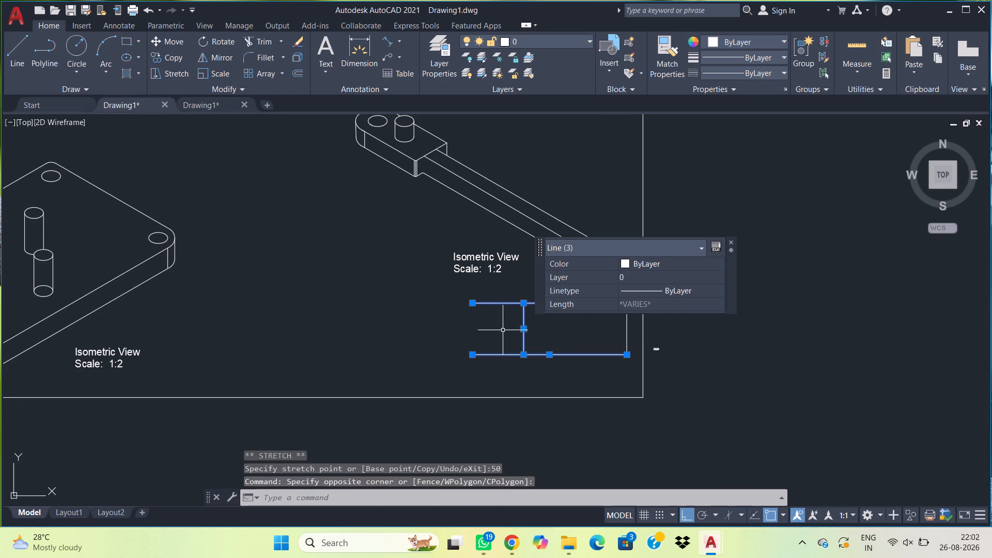
left_click(522, 301)
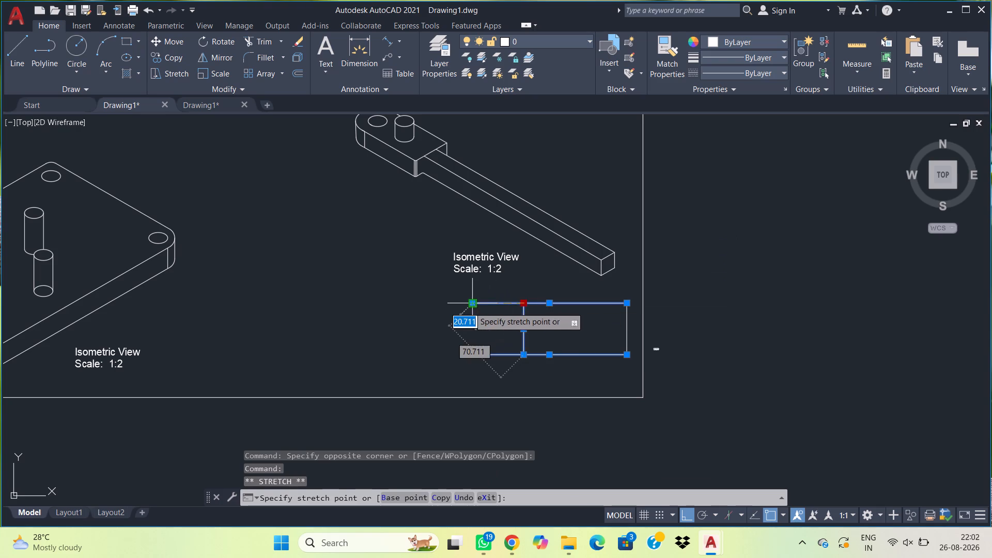
left_click(470, 301)
left_click(522, 355)
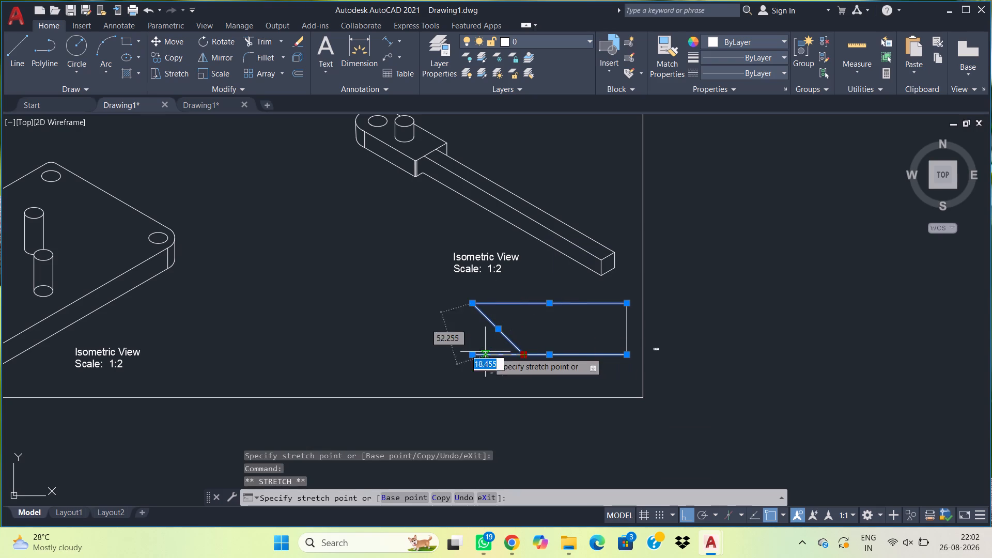
left_click(473, 350)
key("Escape")
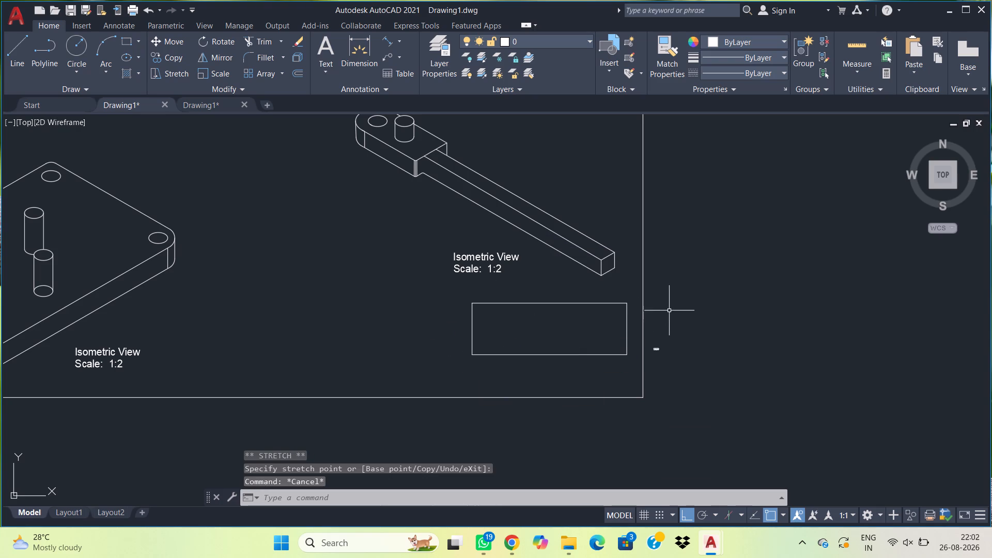
Compare the widened frame with the small title block beside the sheet outline.
scroll(653, 332, "down", 2)
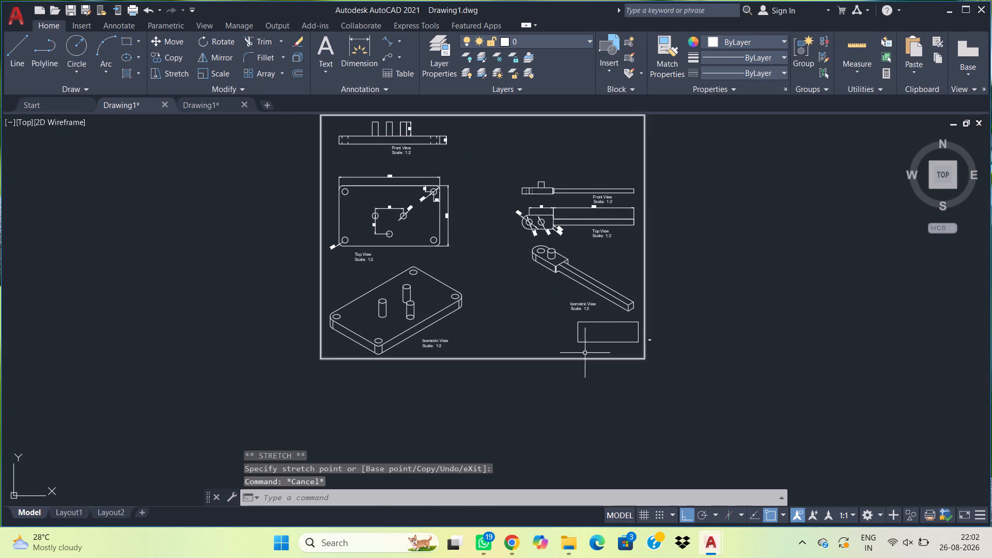
scroll(655, 342, "up", 7)
middle_click_drag(544, 370, 608, 309)
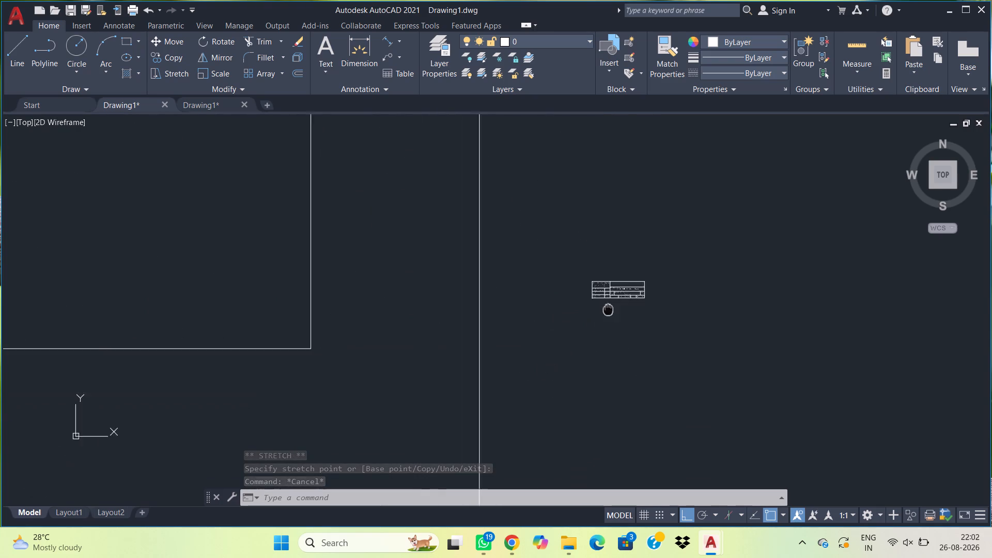
middle_click_drag(608, 309, 615, 306)
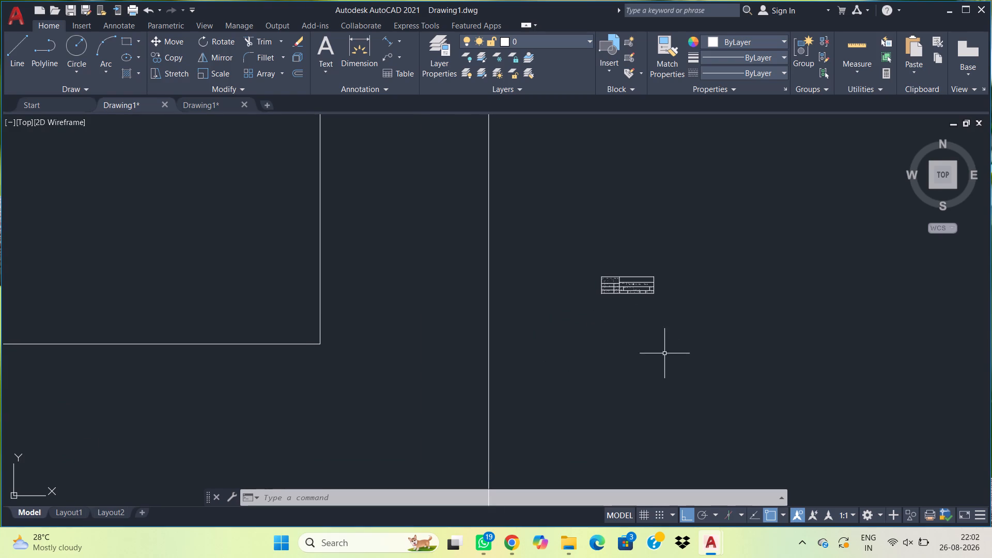
scroll(509, 349, "down", 2)
scroll(446, 322, "down", 3)
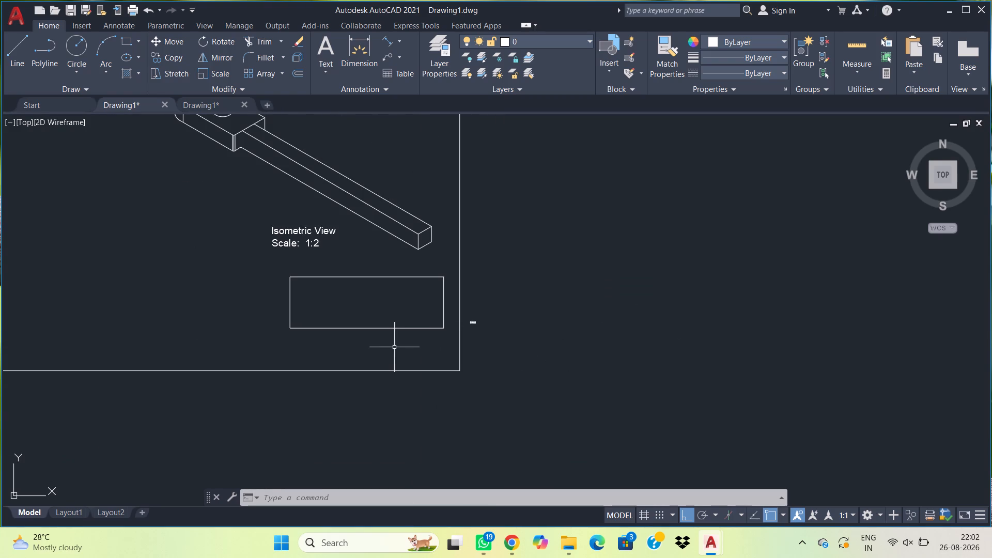
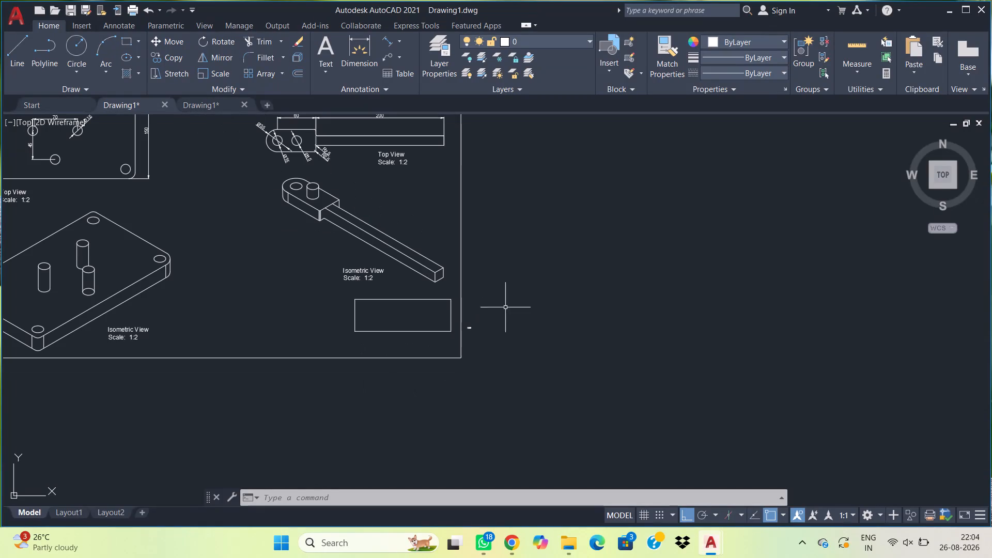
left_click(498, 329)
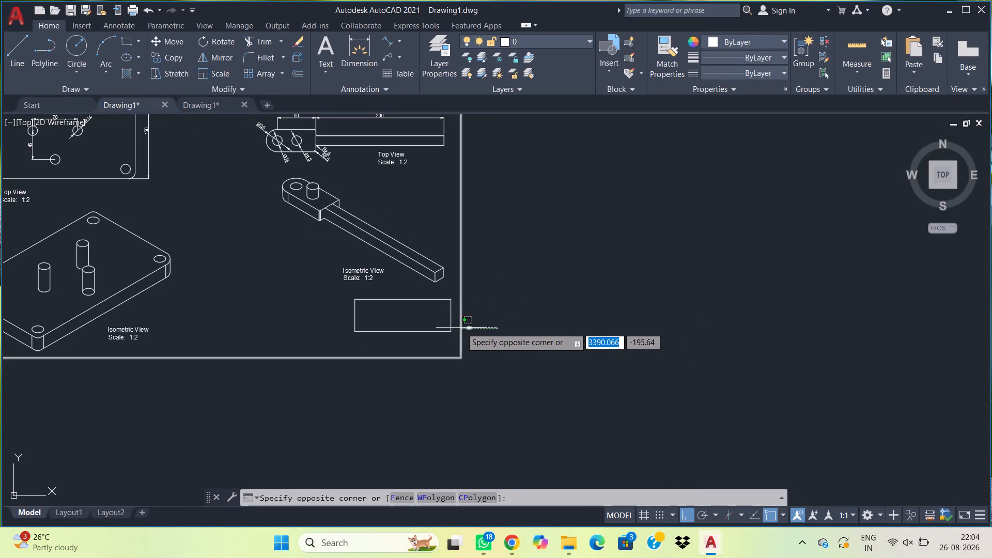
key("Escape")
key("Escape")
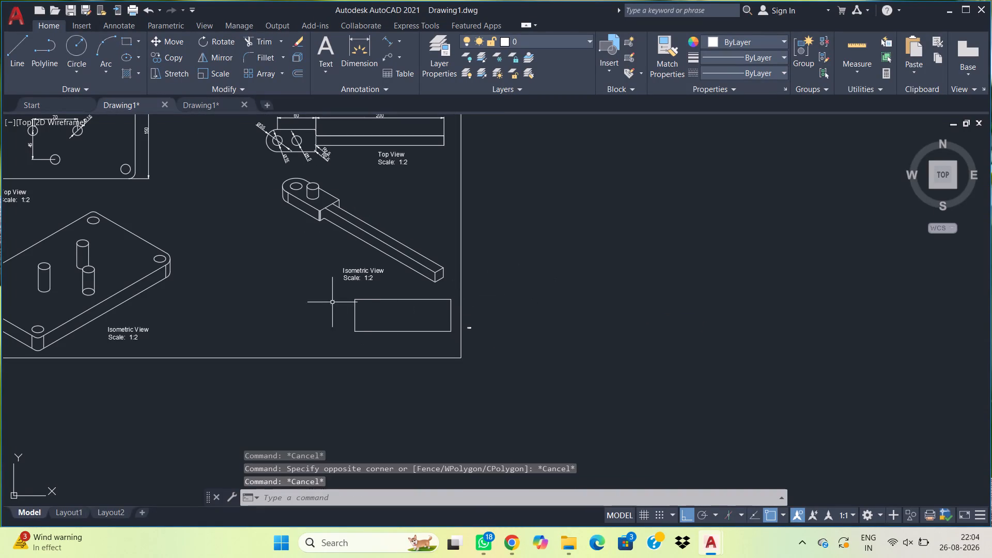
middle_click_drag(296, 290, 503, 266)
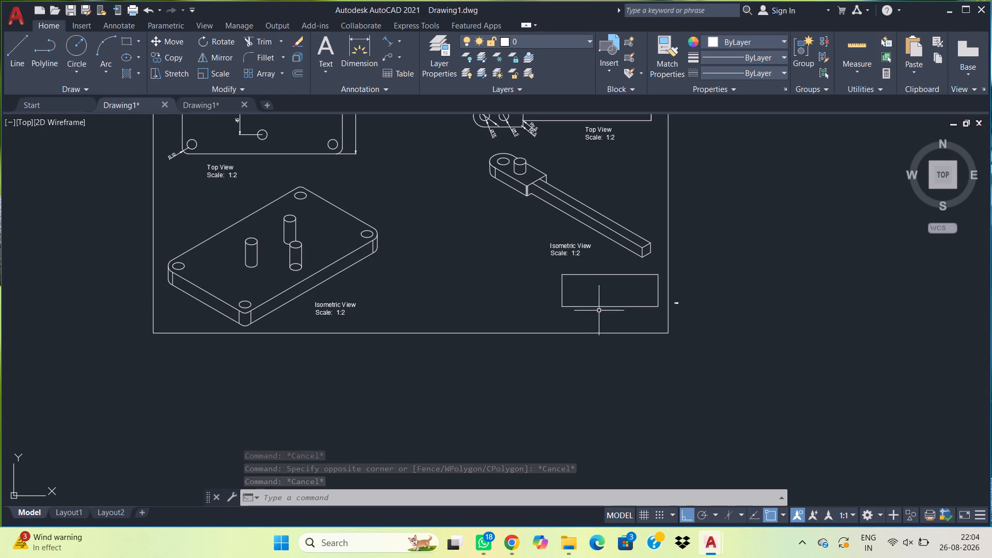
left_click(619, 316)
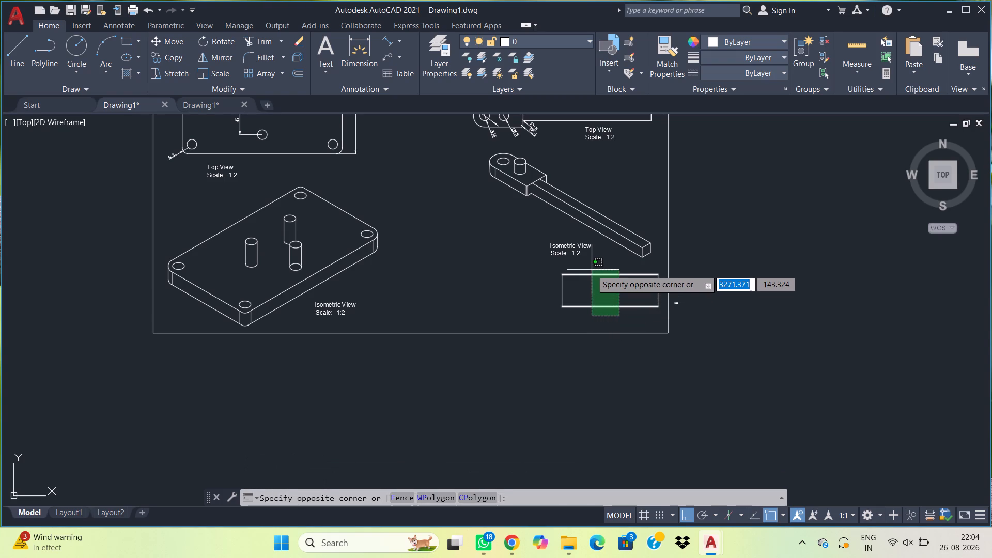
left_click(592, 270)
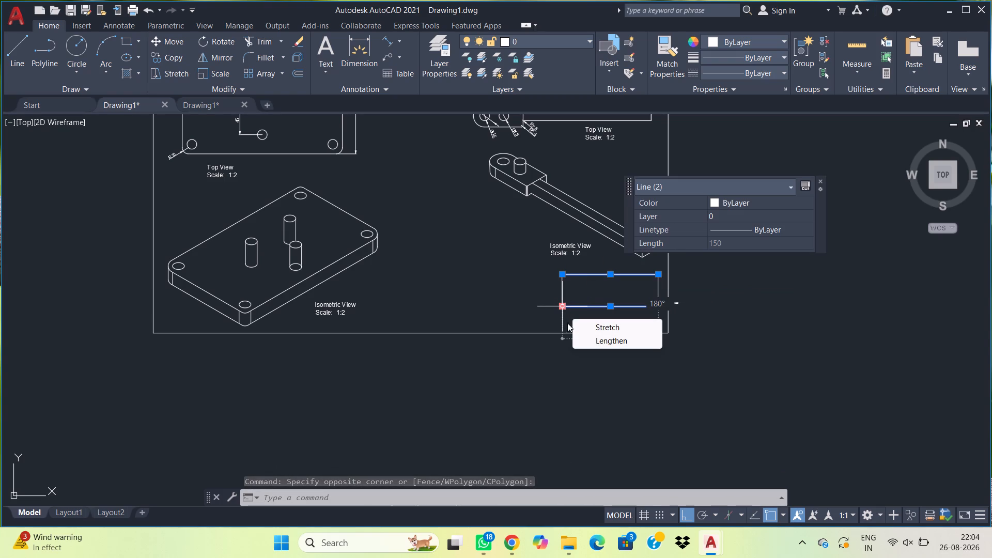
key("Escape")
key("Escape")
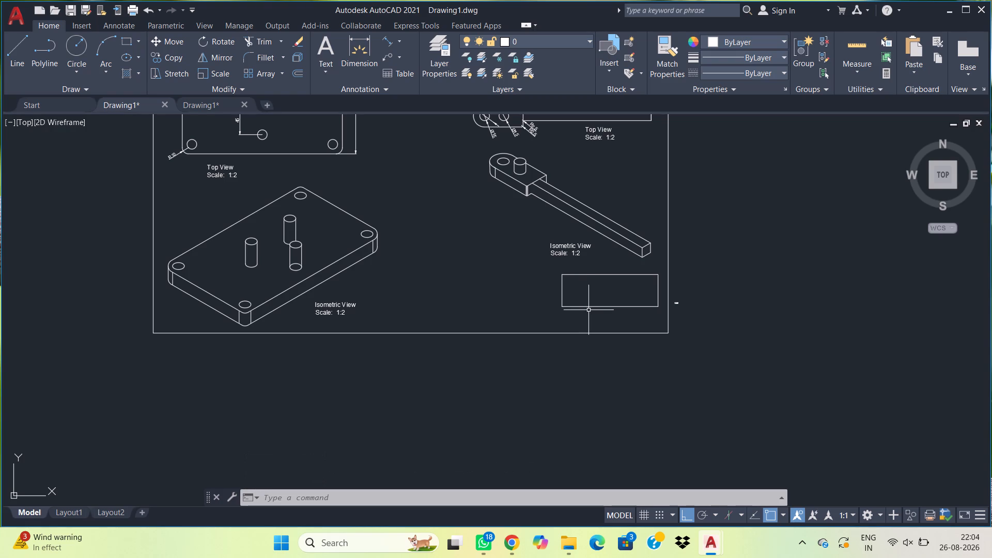
Stretch the small frame's upper line leftward and its right end to the sheet outline's right edge, about 282 mm overall.
left_click(592, 282)
left_click(586, 271)
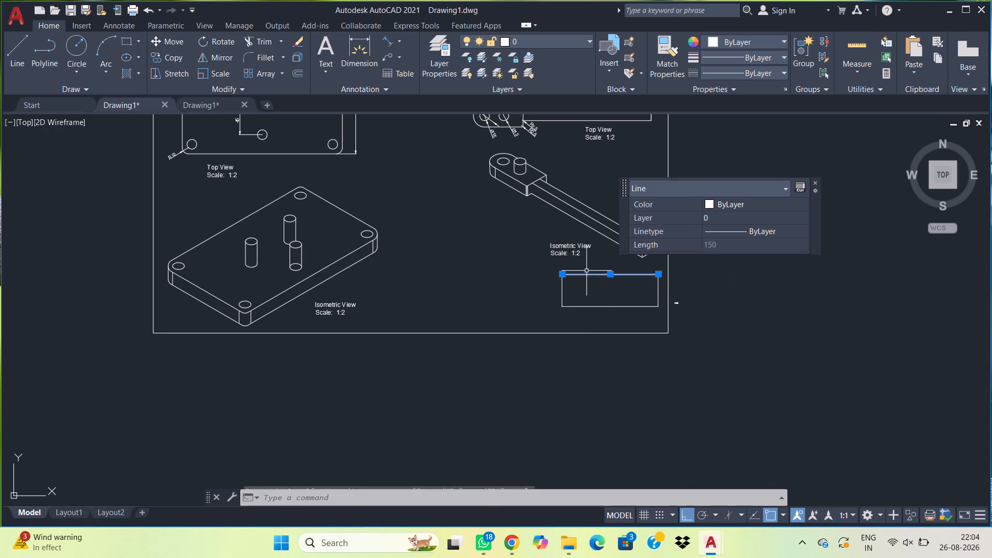
left_click(562, 274)
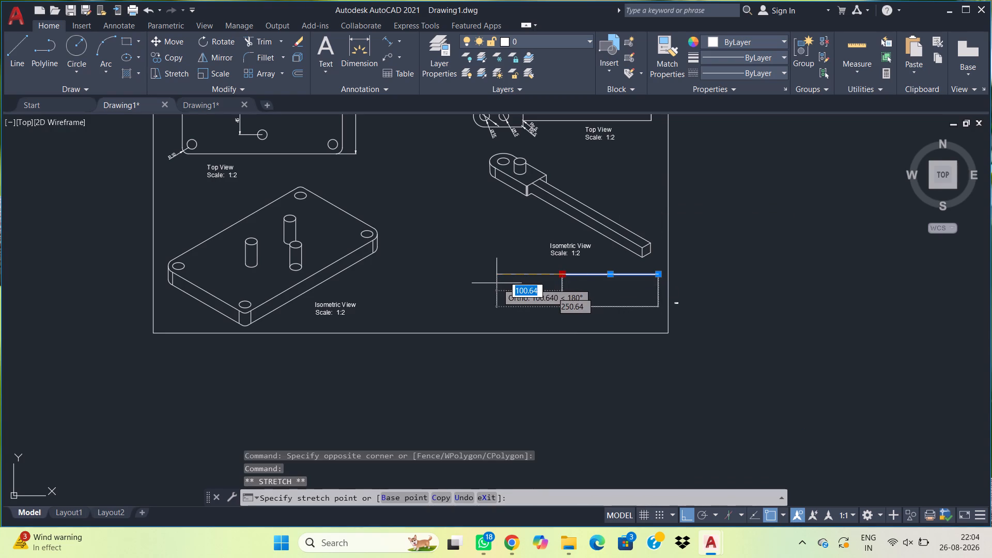
left_click(487, 283)
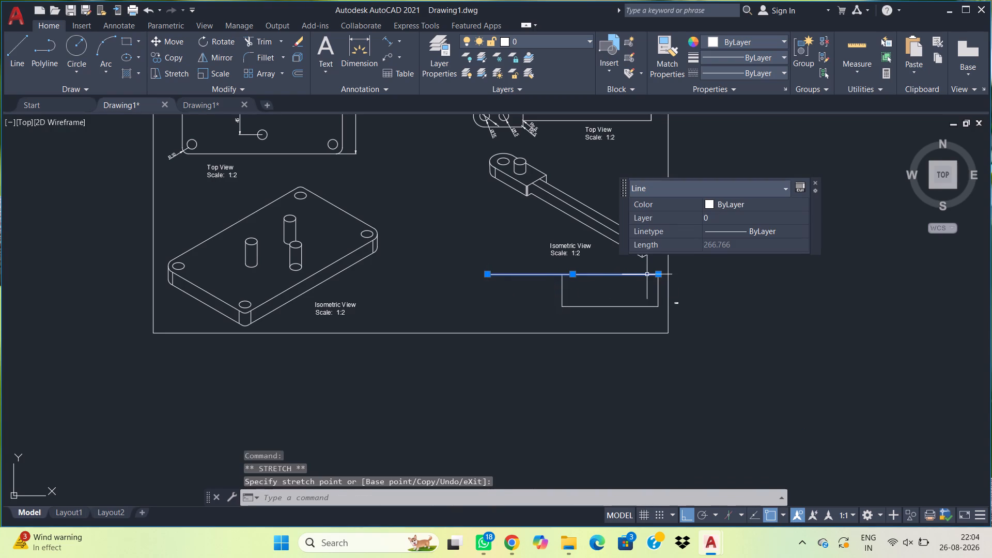
left_click(658, 275)
left_click(666, 275)
Erase the small frame's lower horizontal line.
left_click(595, 316)
left_click(591, 302)
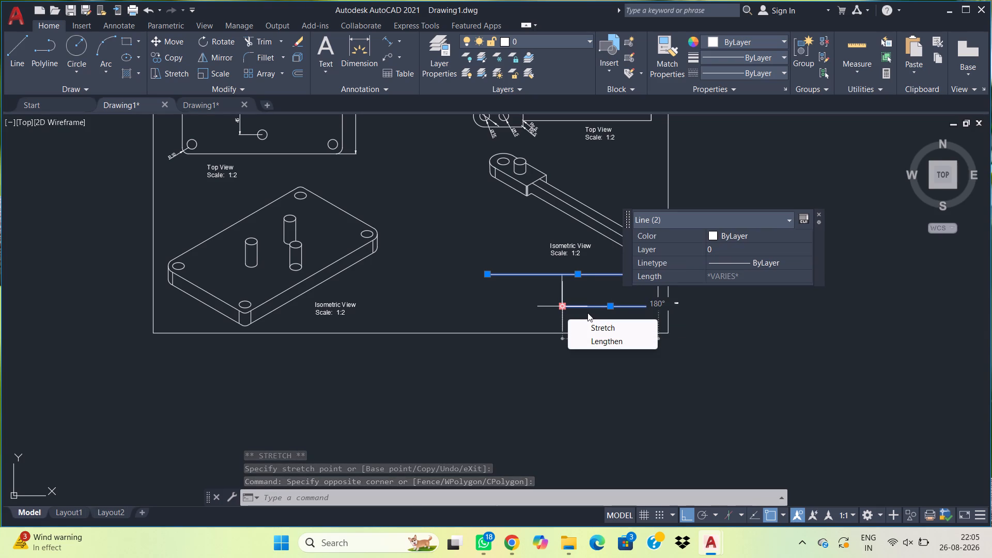
key("Escape")
key("Escape")
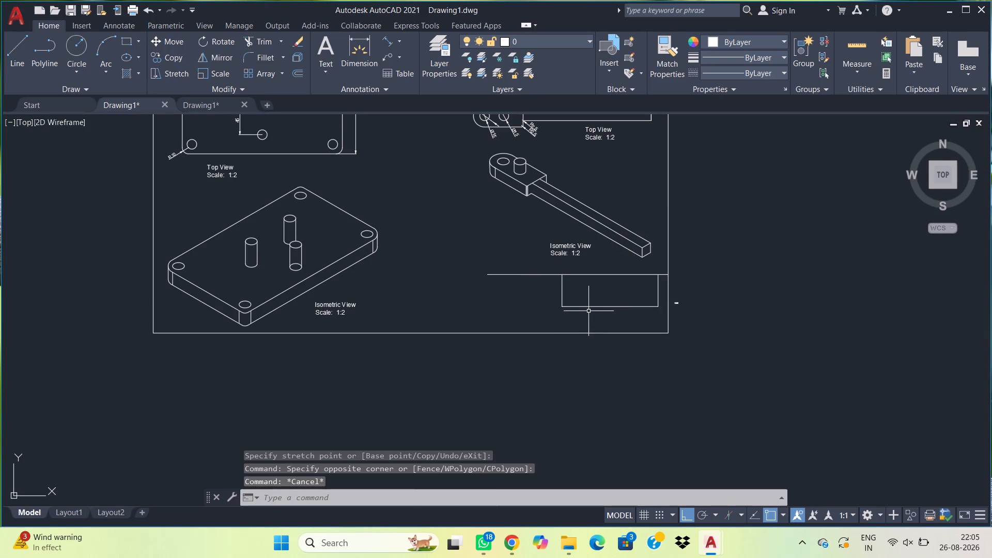
left_click(597, 314)
left_click(590, 297)
key("Delete")
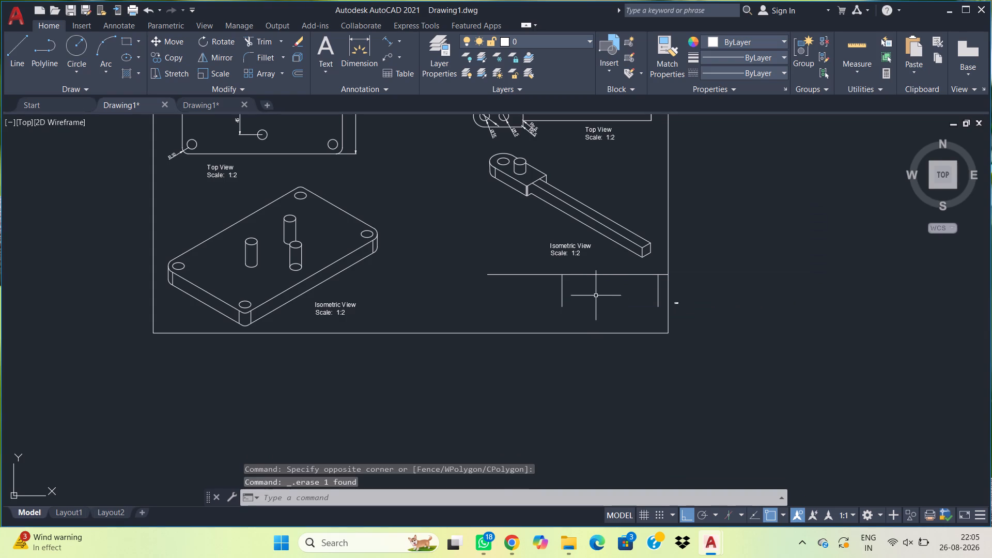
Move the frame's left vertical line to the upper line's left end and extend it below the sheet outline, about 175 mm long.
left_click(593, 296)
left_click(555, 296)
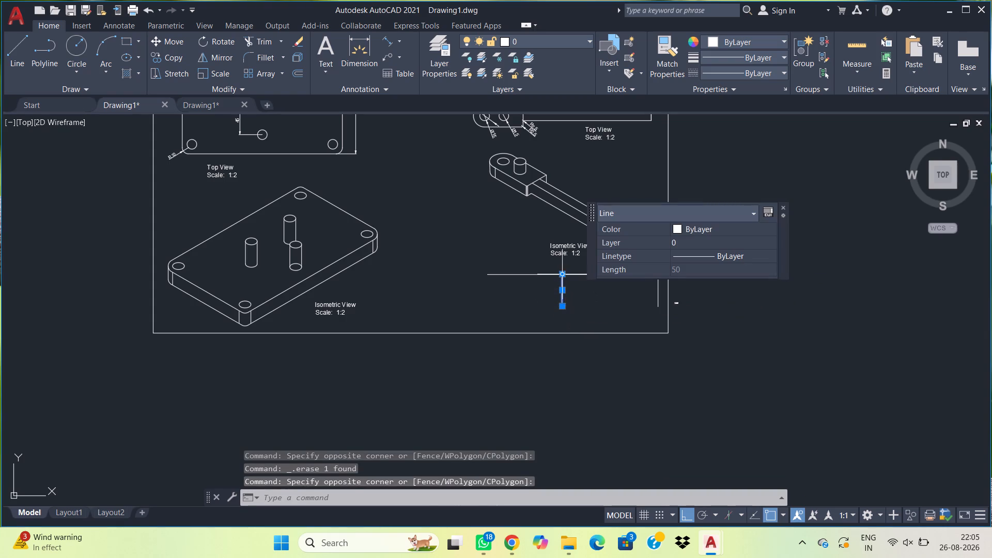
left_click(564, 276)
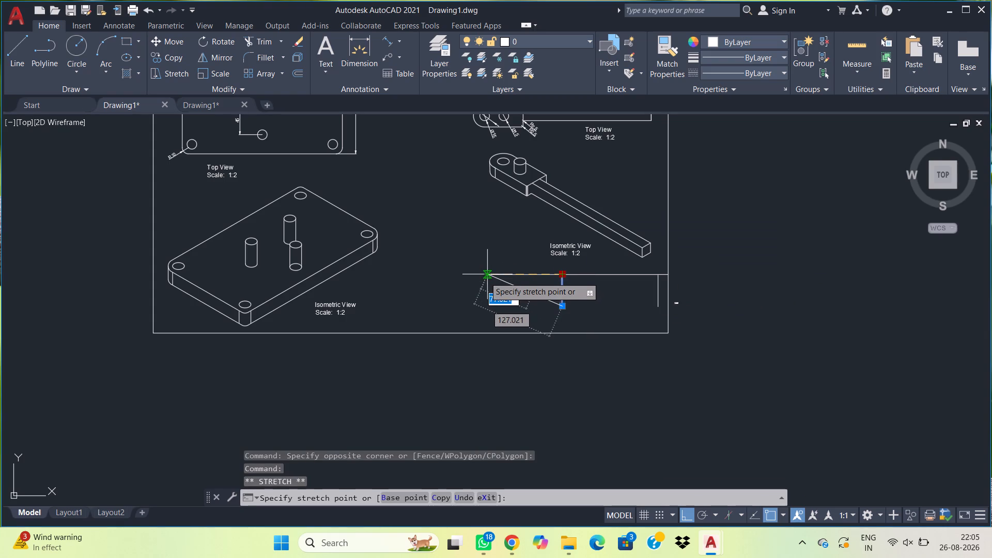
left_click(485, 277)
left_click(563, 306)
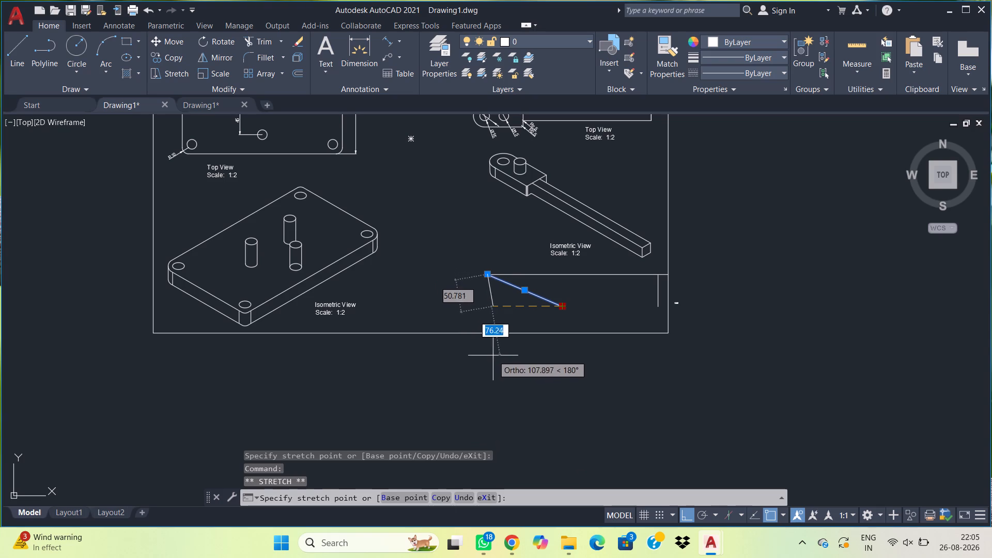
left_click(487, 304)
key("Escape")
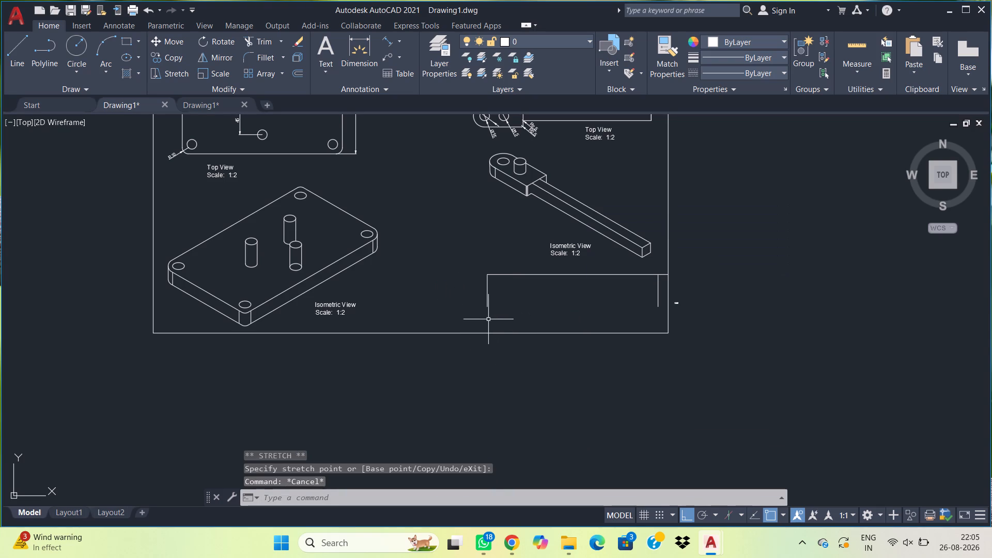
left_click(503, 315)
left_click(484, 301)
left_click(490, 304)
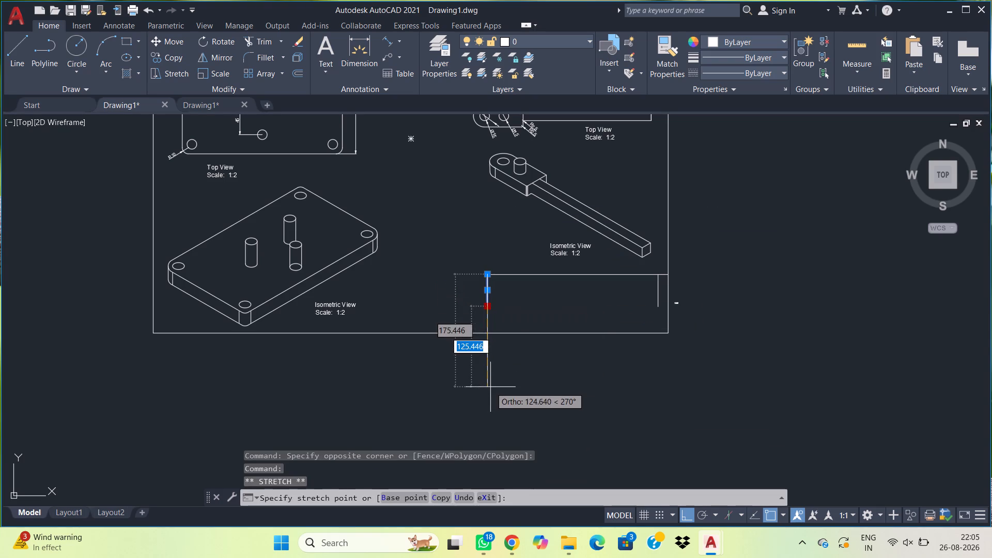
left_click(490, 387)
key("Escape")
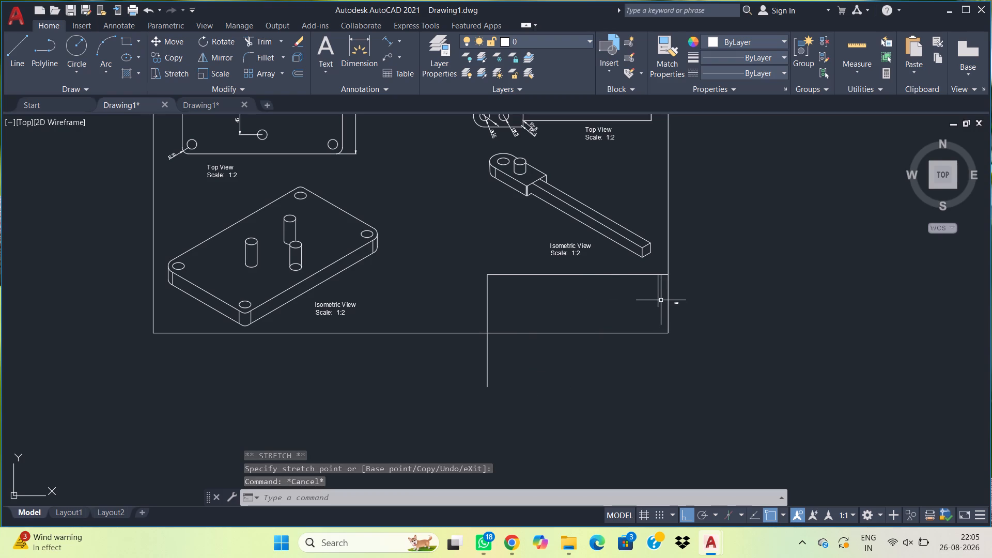
Erase the short right vertical line of the small frame just inside the sheet outline.
left_click(663, 305)
left_click(649, 296)
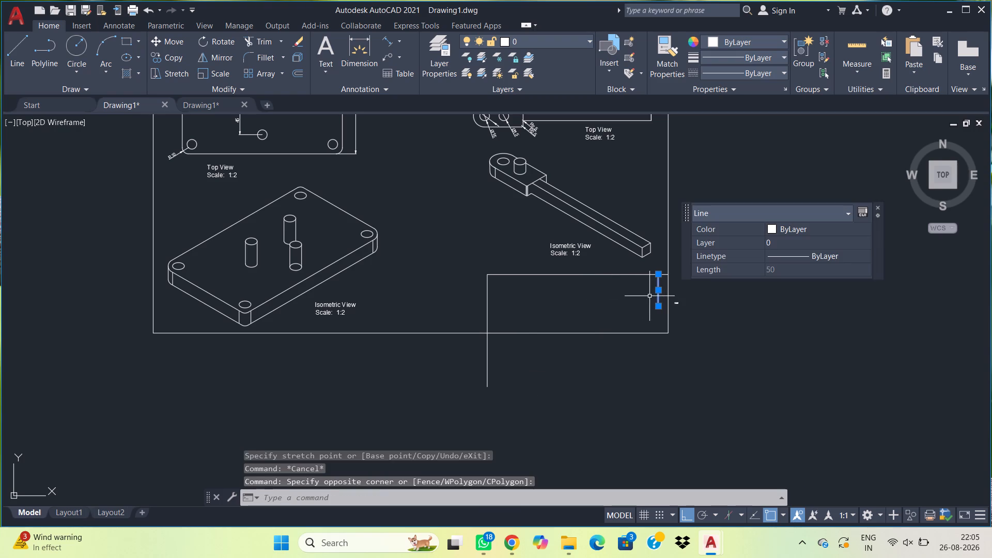
key("Delete")
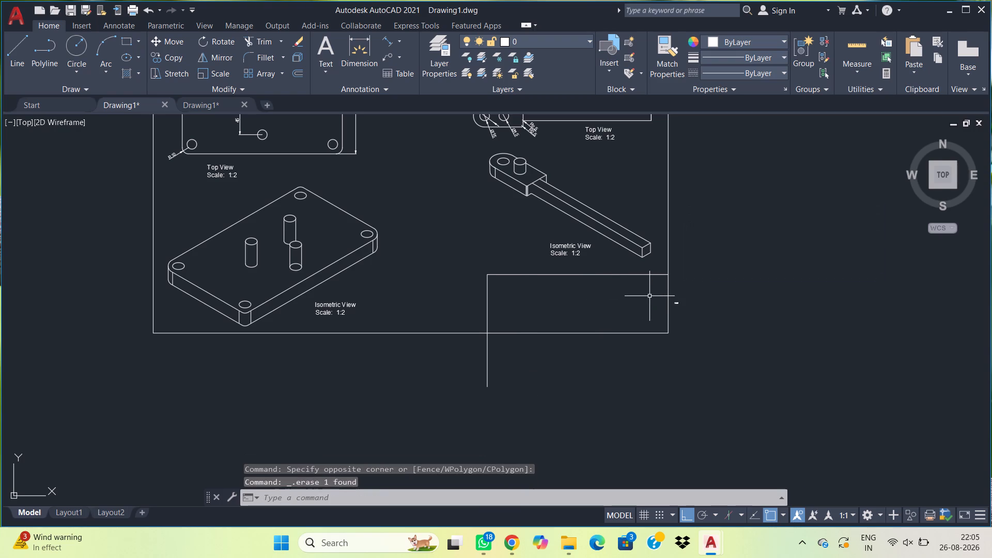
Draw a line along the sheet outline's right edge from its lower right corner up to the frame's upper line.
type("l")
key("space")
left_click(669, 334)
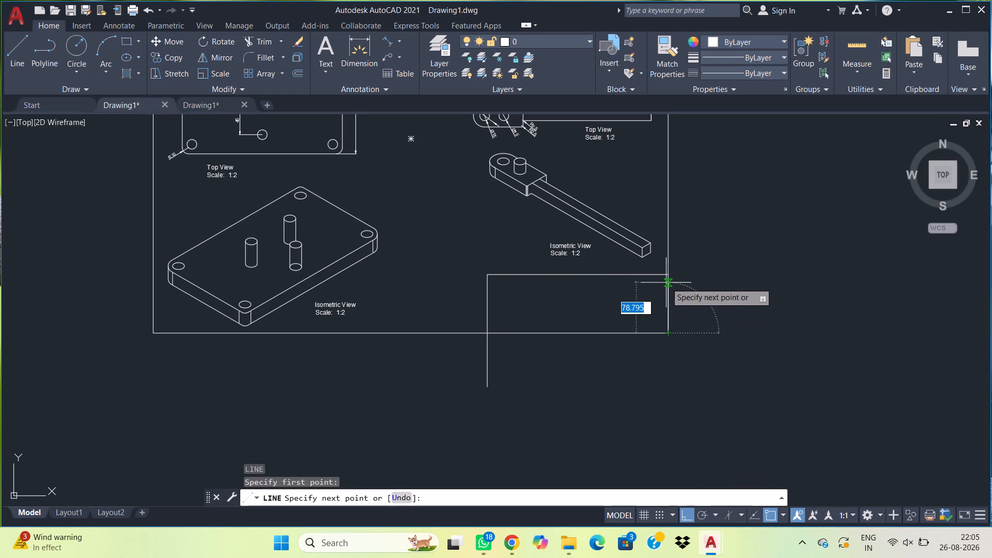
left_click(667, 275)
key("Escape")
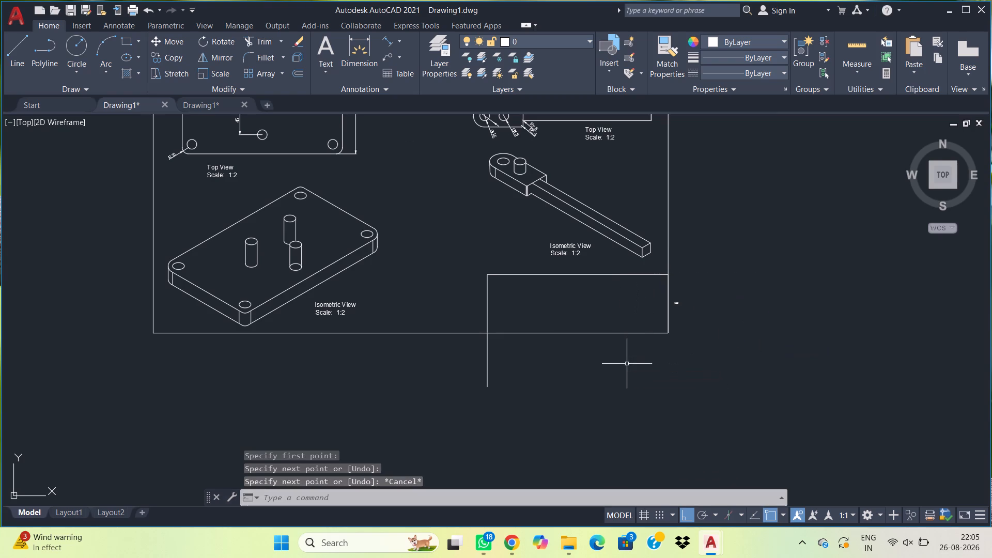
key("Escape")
Erase the overlong left vertical line and the short line drawn over the sheet outline's right edge.
left_click_drag(524, 371, 499, 370)
left_click(477, 370)
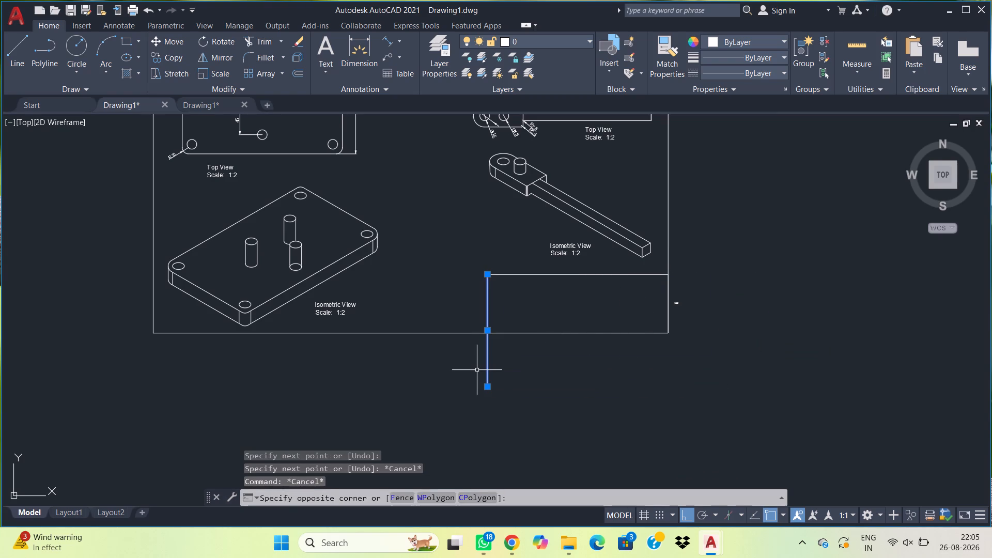
key("Delete")
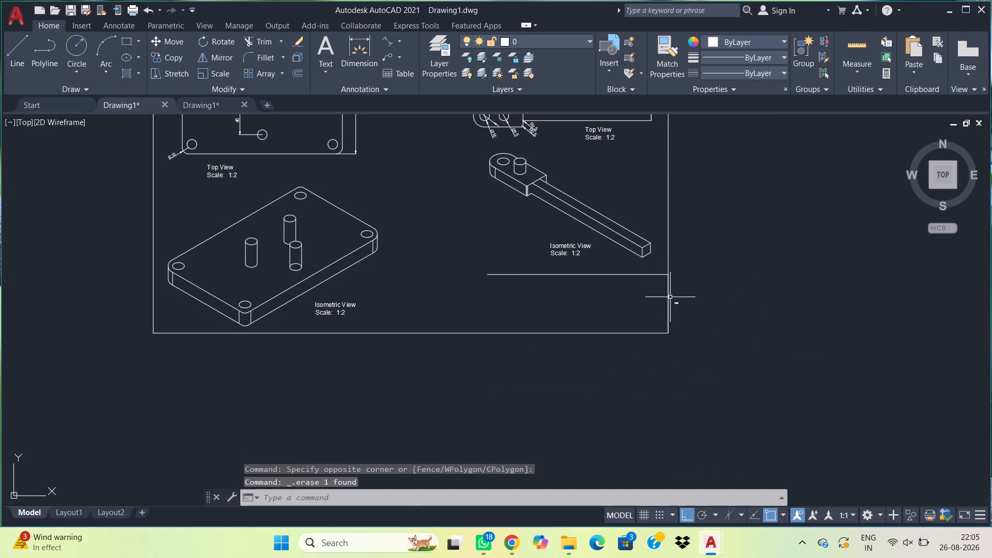
left_click(670, 297)
key("Delete")
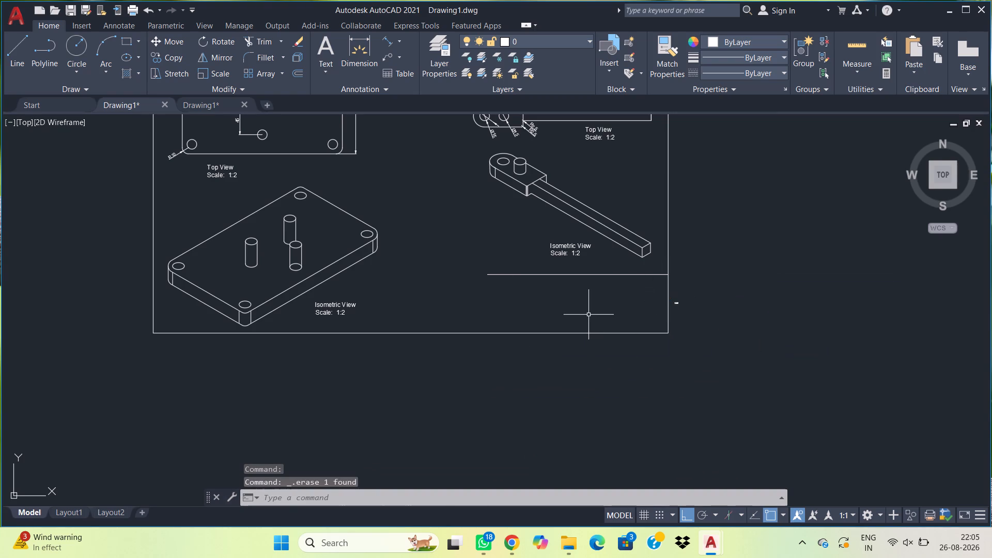
Draw a vertical line from the upper line's left end down to the sheet outline's bottom edge, closing the title block frame.
type("l")
key("space")
left_click(486, 276)
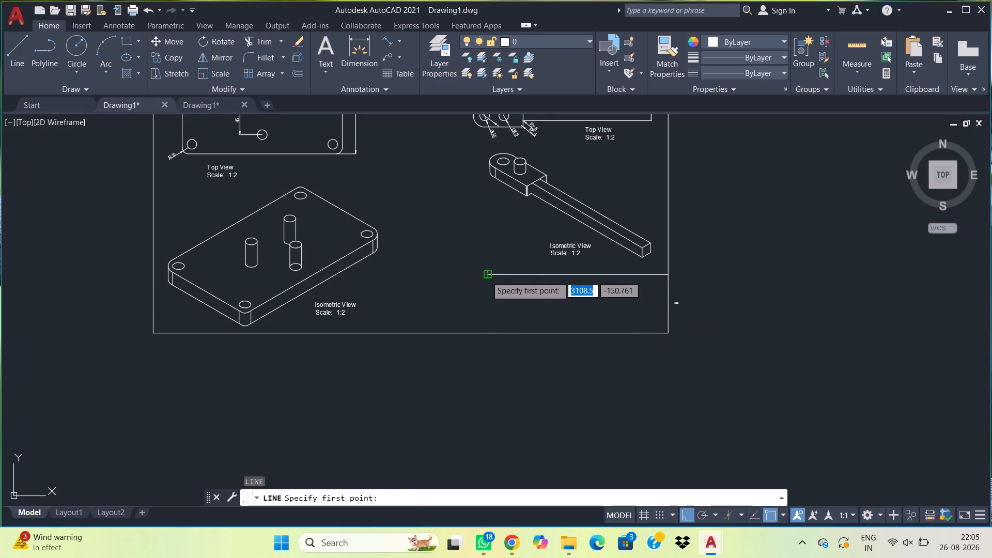
left_click(487, 333)
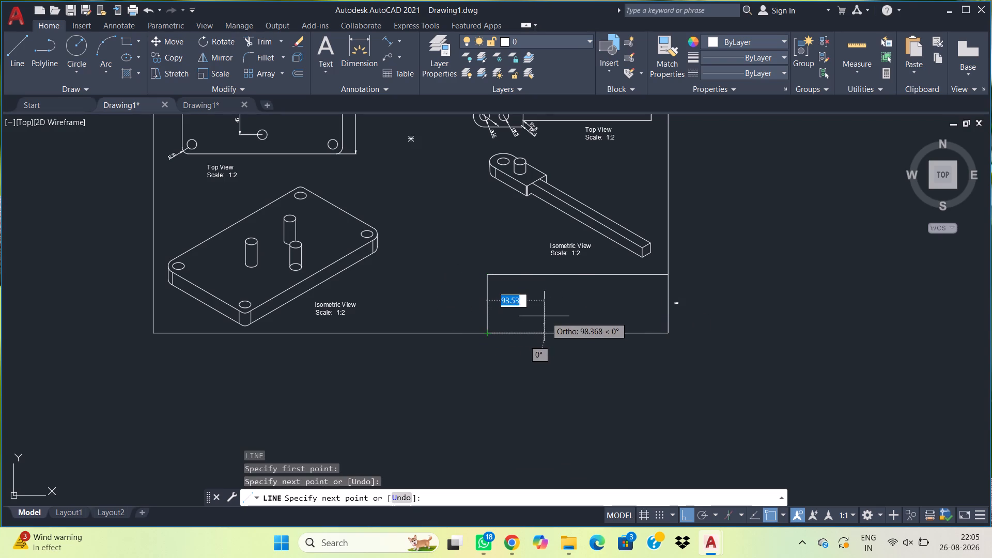
key("Escape")
Erase the tiny title block lying just outside the sheet outline's right edge.
scroll(564, 271, "down", 1)
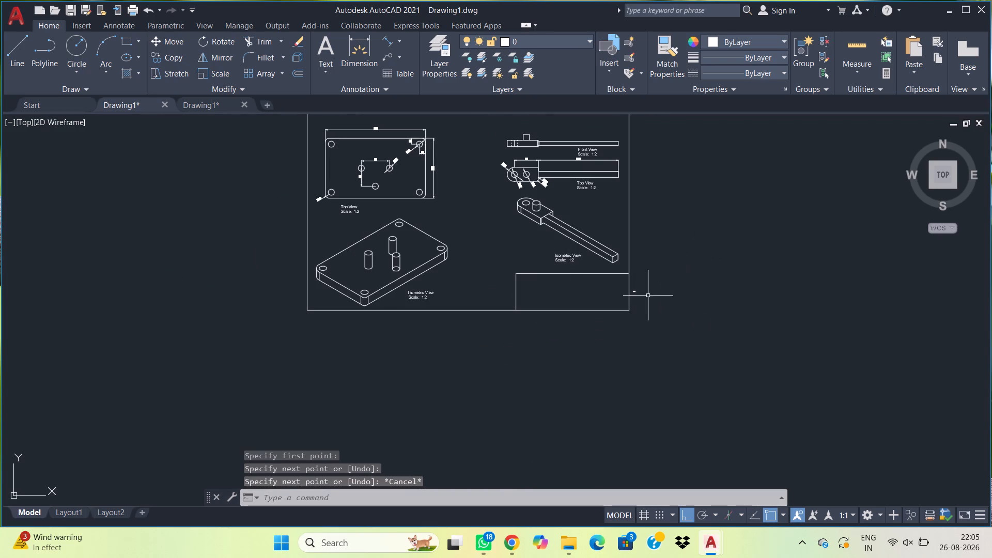
left_click(653, 300)
left_click(633, 286)
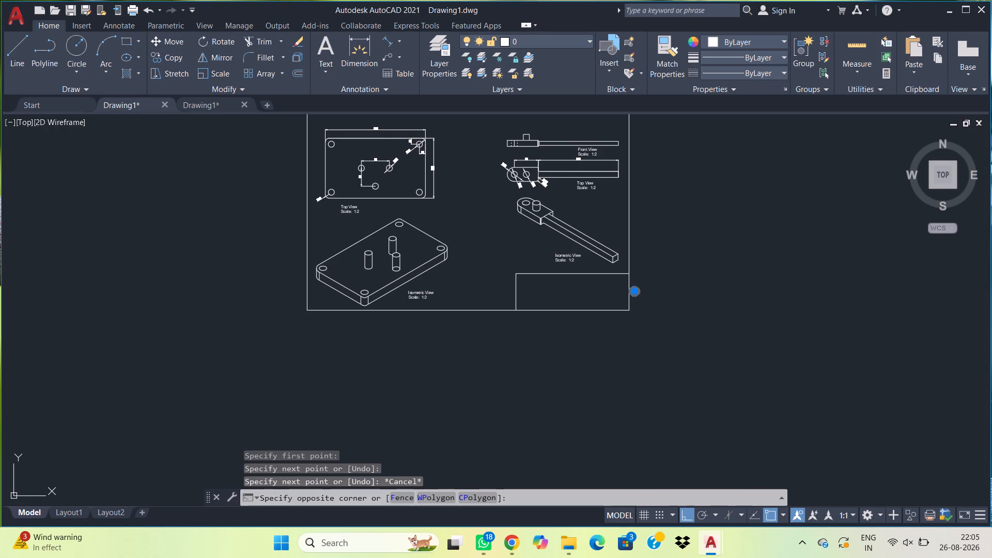
key("Delete")
Draw a vertical divider in the title block from its upper line to the bottom edge, about 114 units from its left side.
scroll(612, 308, "up", 2)
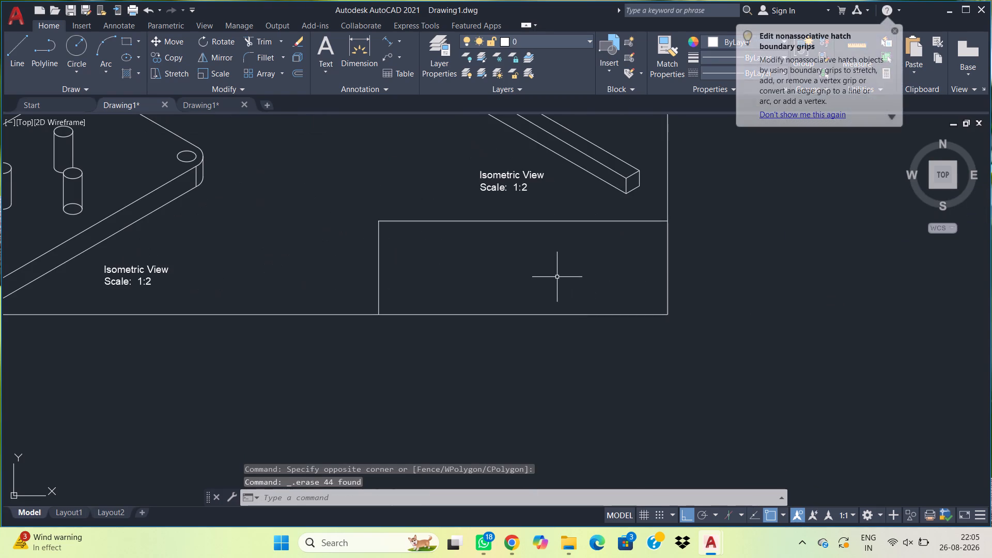
middle_click_drag(557, 276, 557, 284)
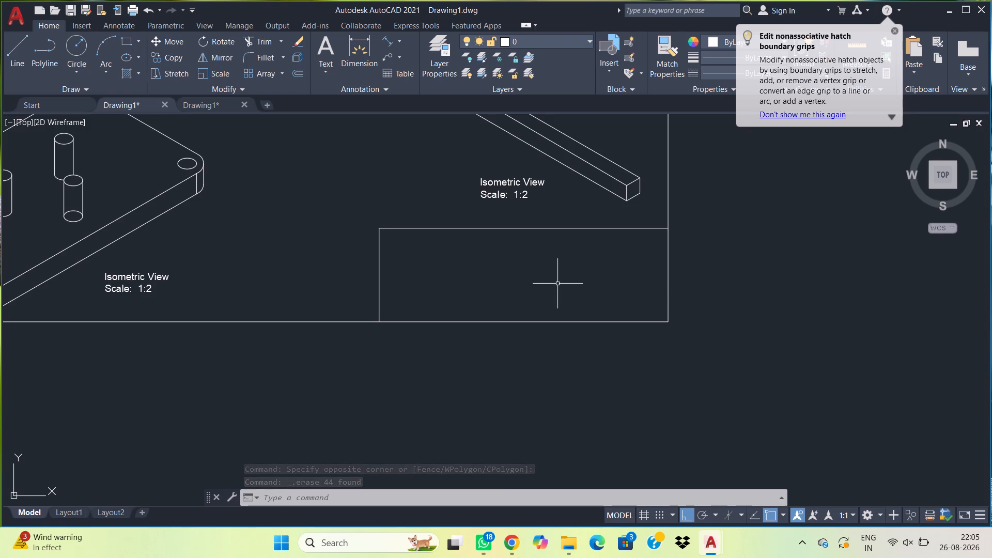
type("l")
key("space")
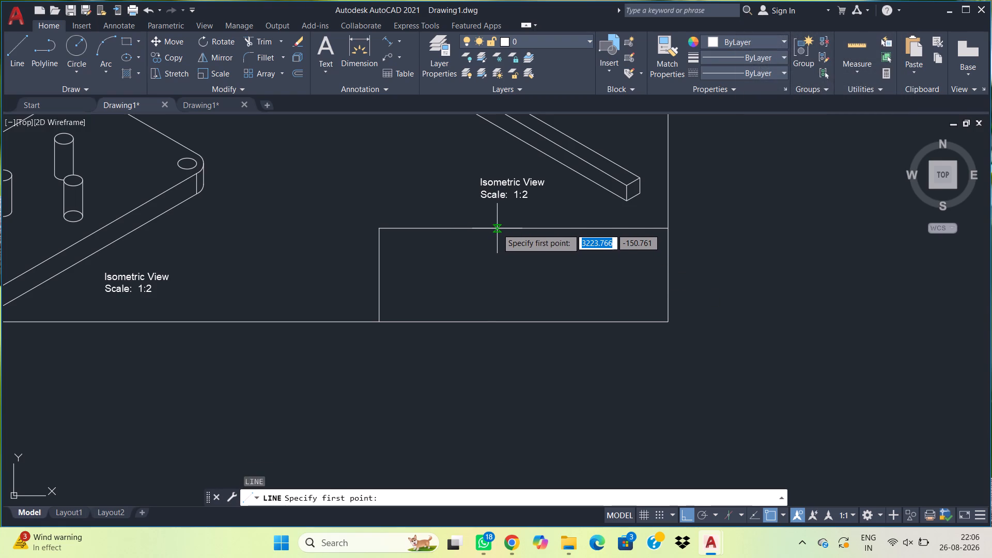
left_click(496, 229)
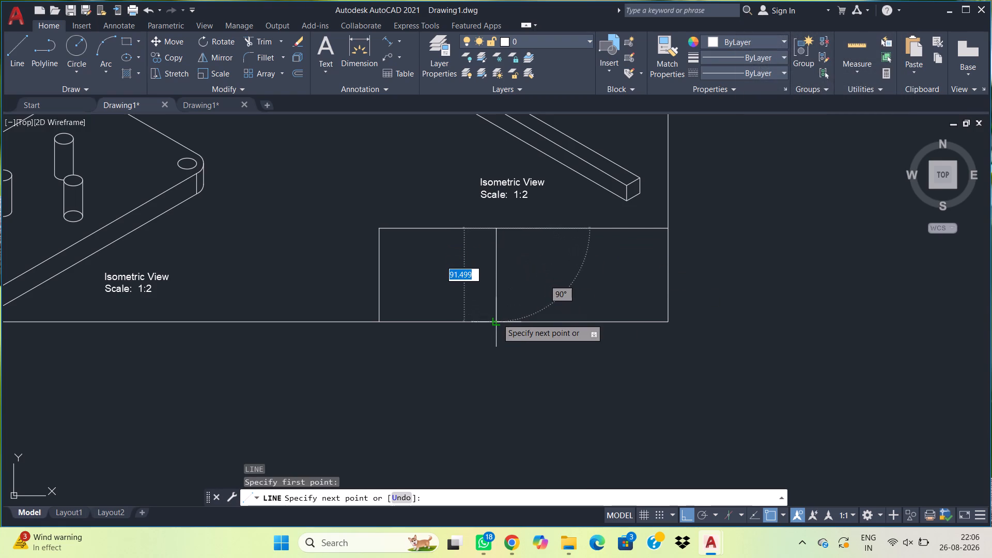
left_click(497, 318)
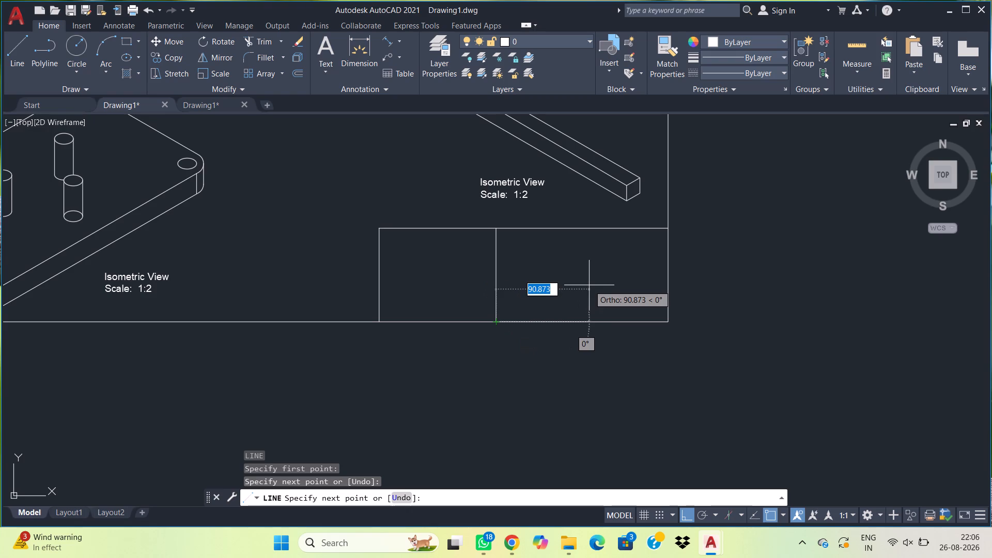
key("Escape")
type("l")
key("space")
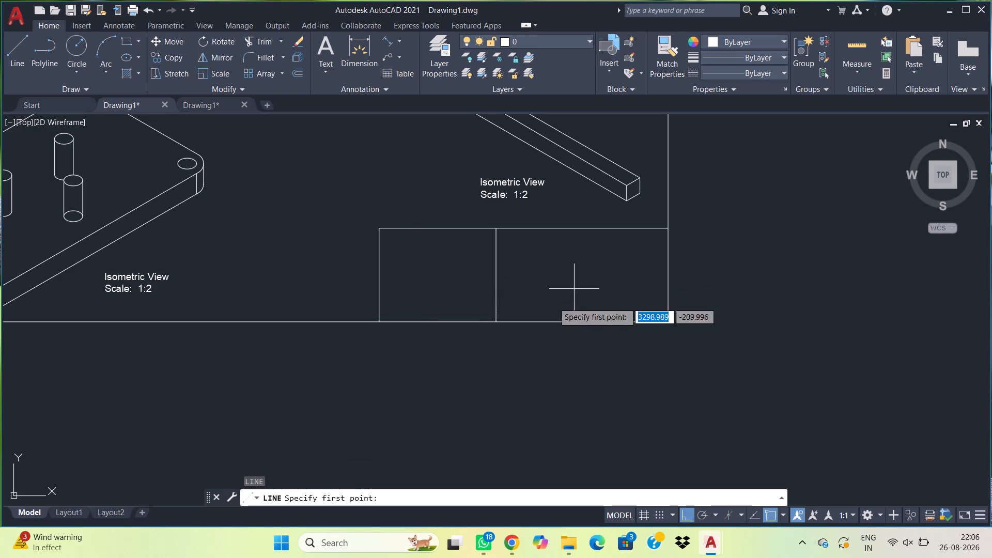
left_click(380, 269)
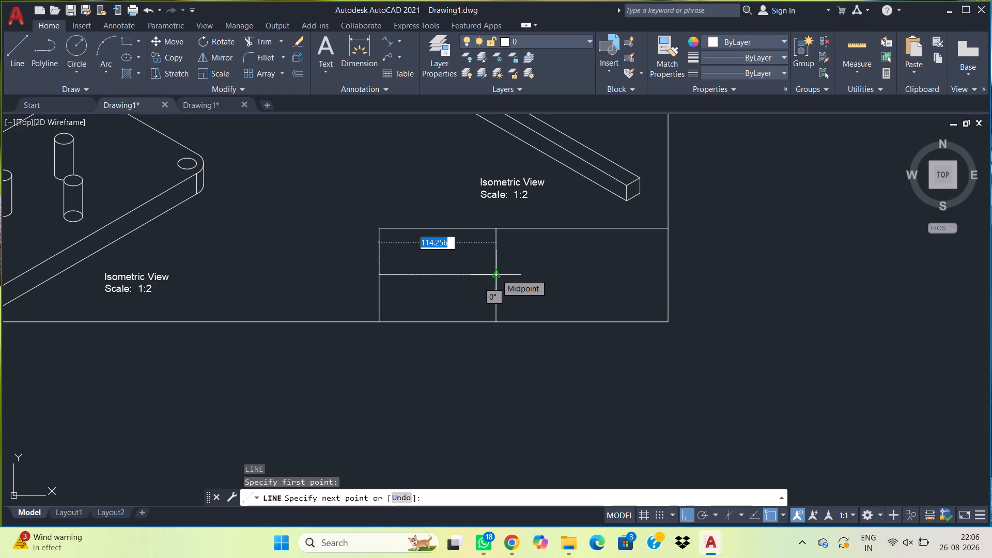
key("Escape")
Draw a horizontal line across the title block's left compartment, about 30 units below its upper line.
key("space")
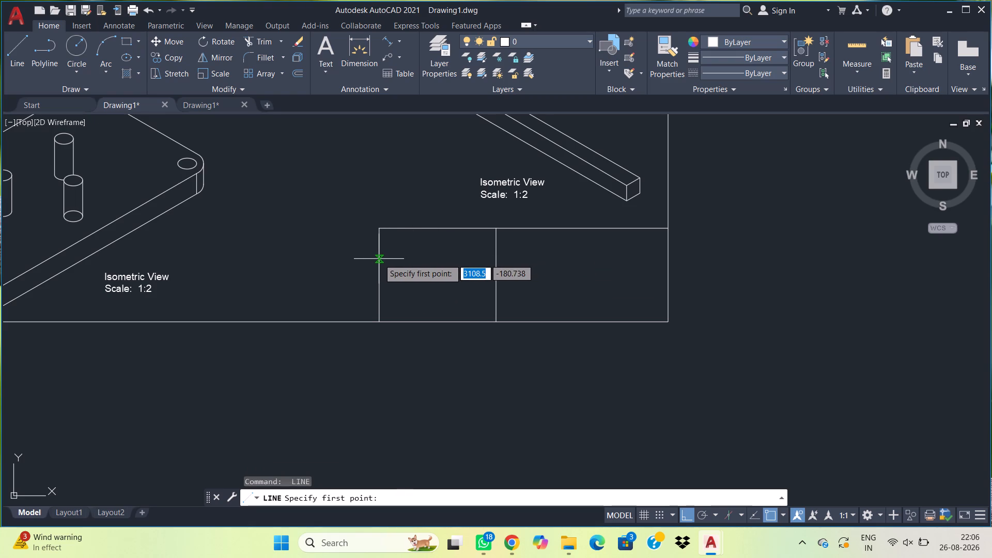
left_click(379, 259)
left_click(495, 260)
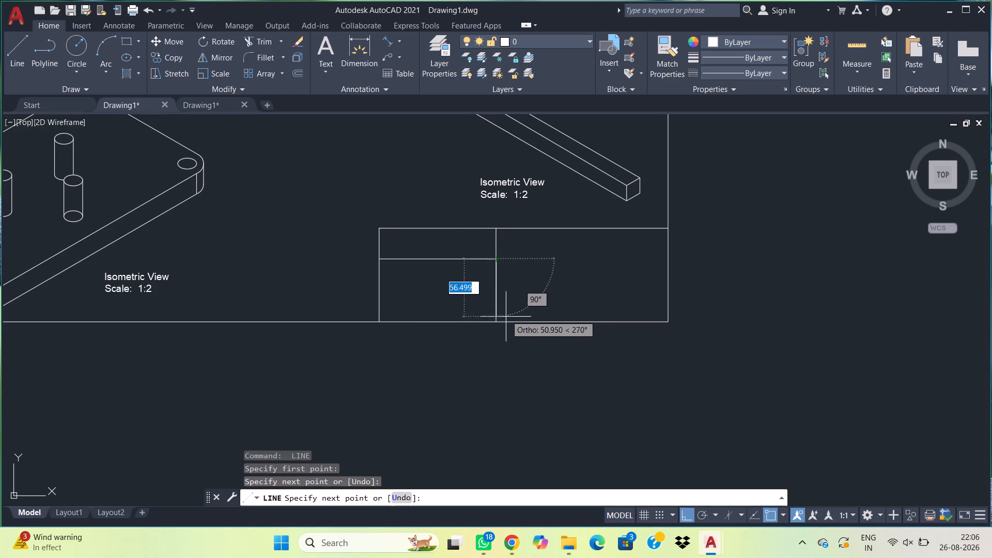
key("Escape")
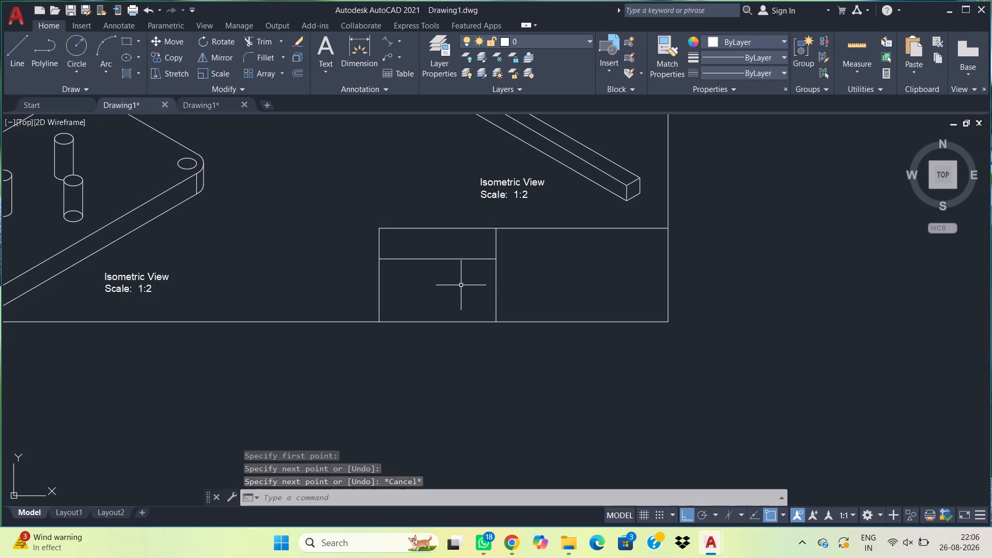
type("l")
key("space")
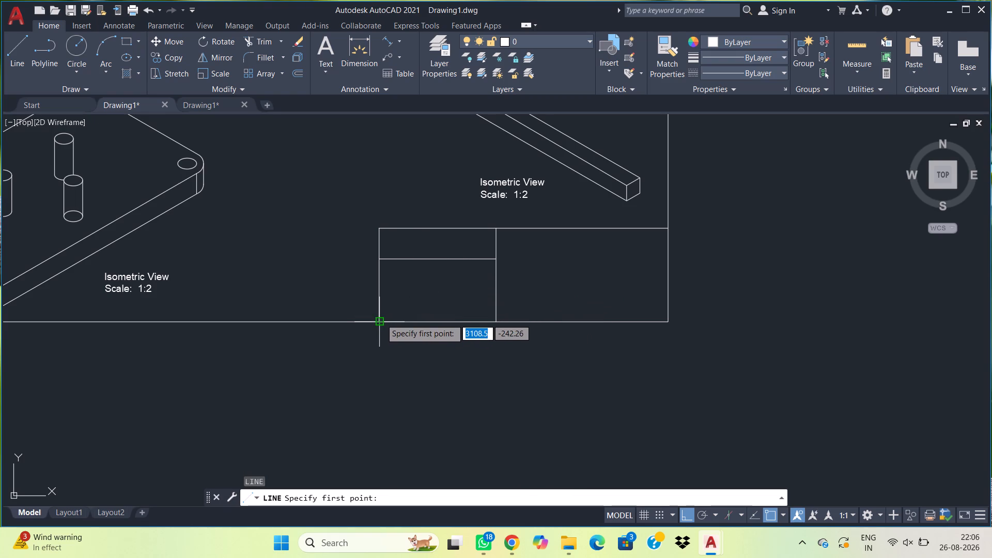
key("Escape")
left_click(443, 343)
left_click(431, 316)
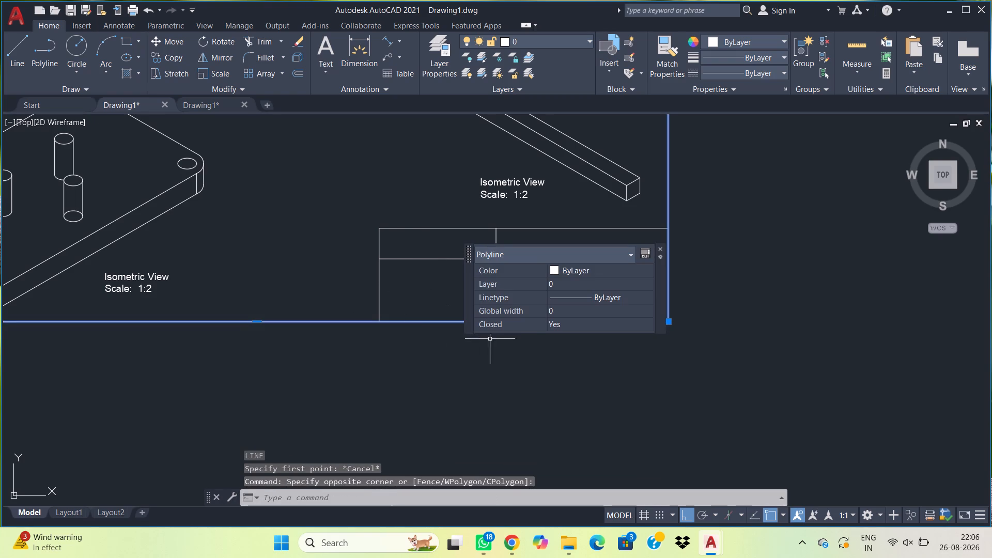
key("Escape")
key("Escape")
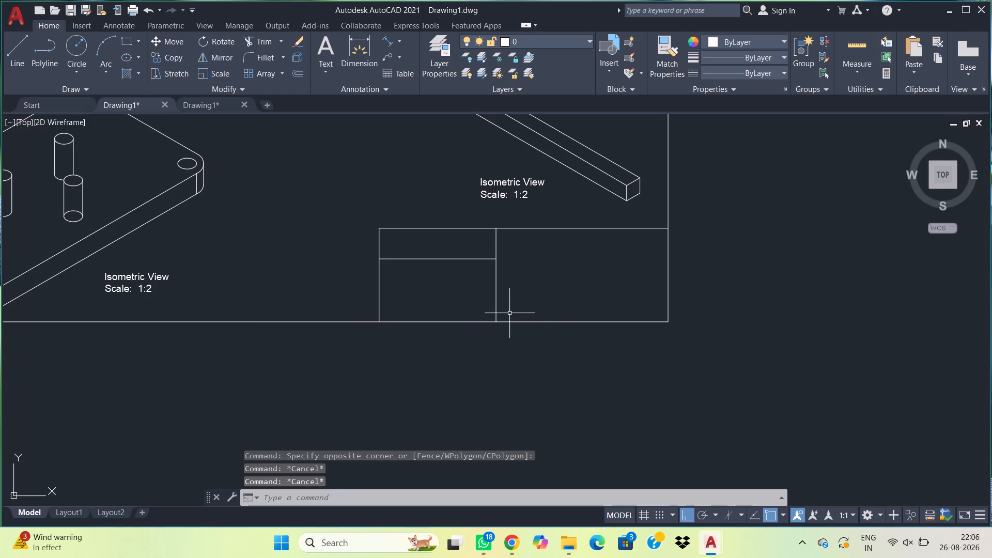
Draw a horizontal line about 114 units long just below the sheet's bottom edge, spanning the title block's left compartment.
key("l")
key("space")
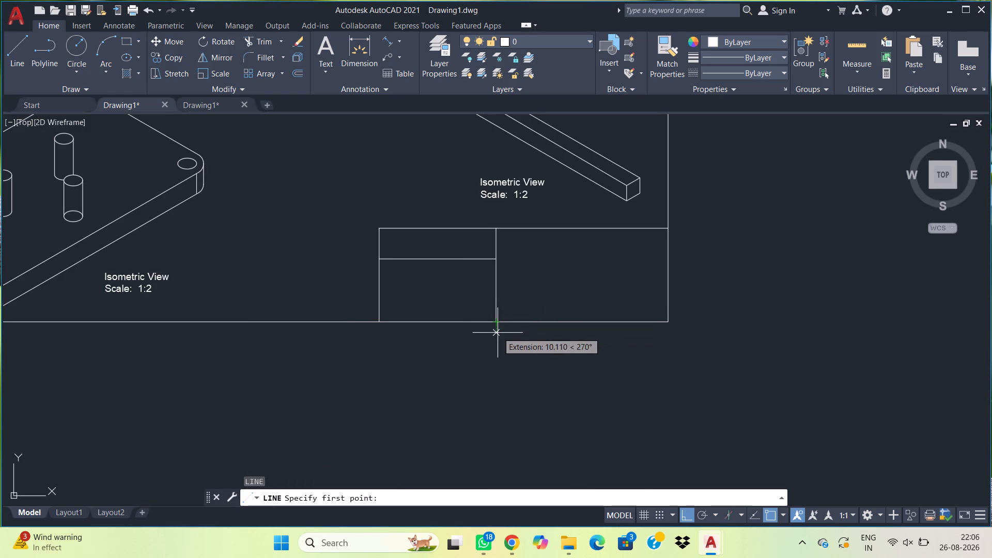
left_click(498, 333)
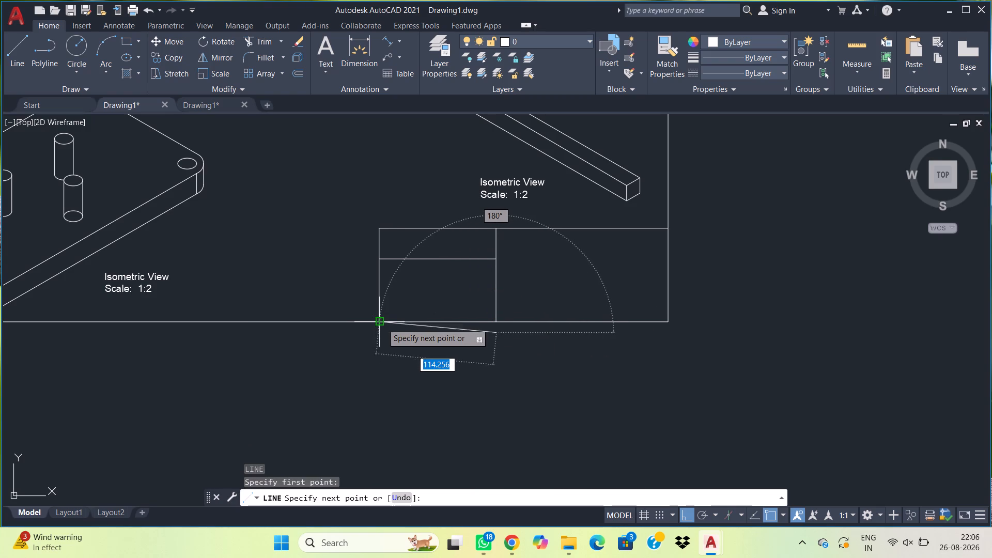
left_click(380, 333)
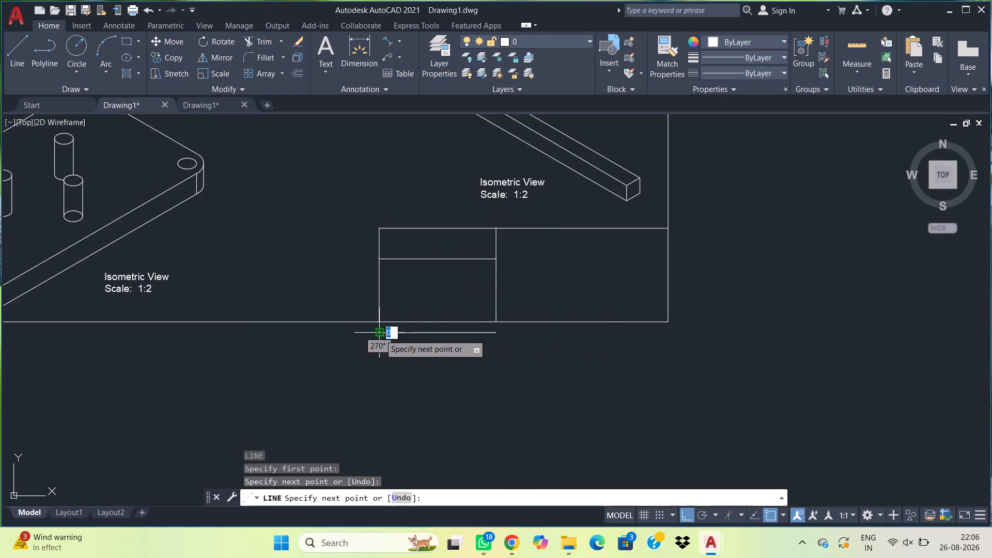
key("Escape")
Move the line below the sheet straight up onto the bottom edge of the title block's left compartment.
left_click_drag(475, 362, 476, 355)
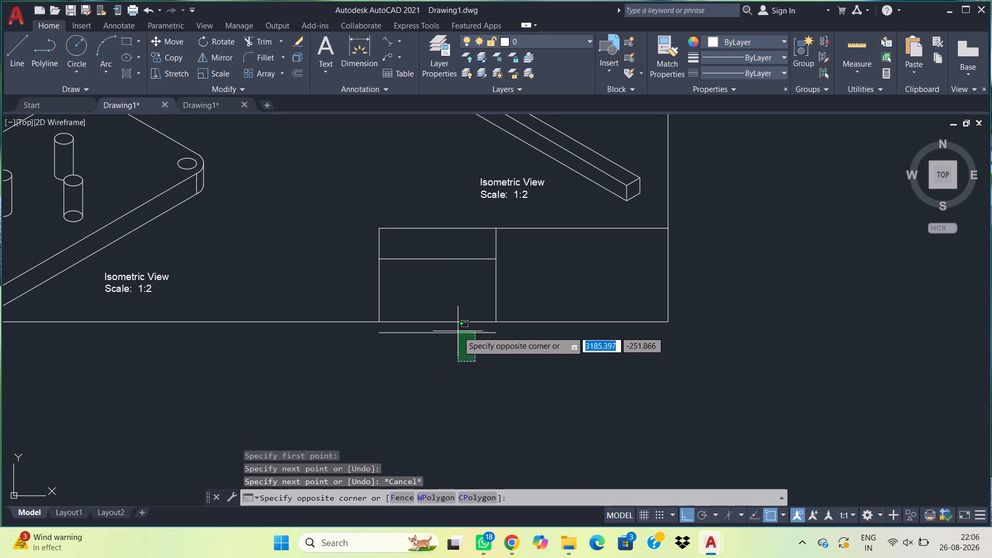
left_click(458, 331)
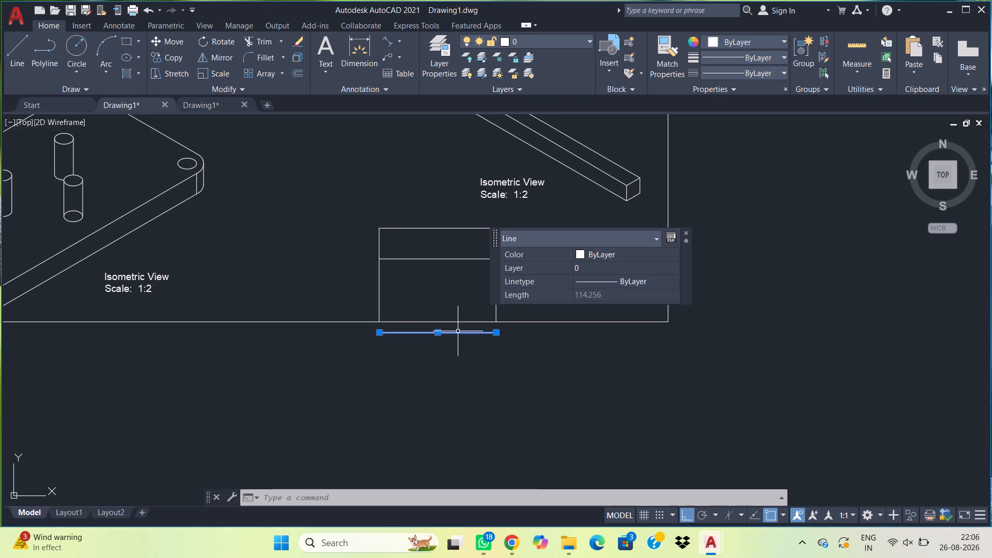
type("m")
key("space")
left_click(440, 331)
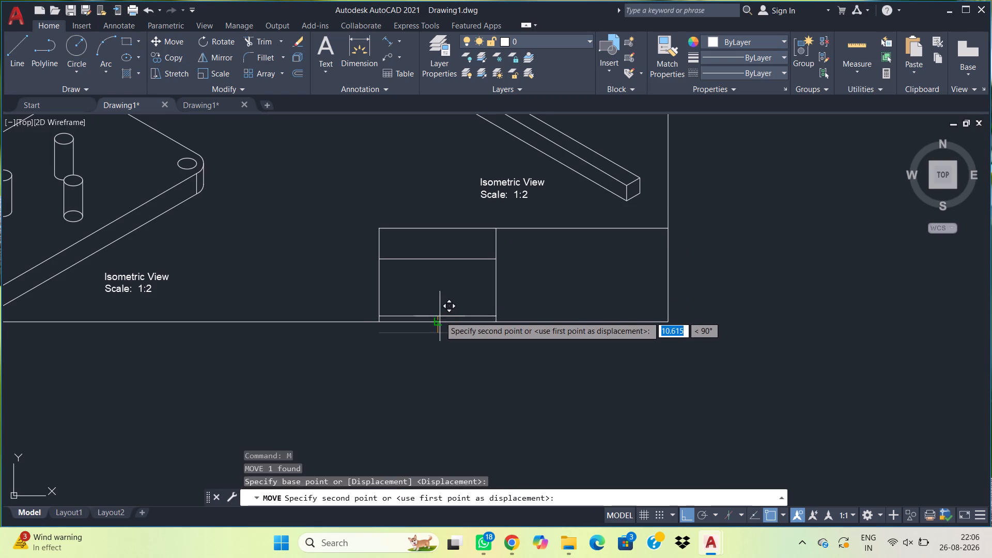
left_click(440, 320)
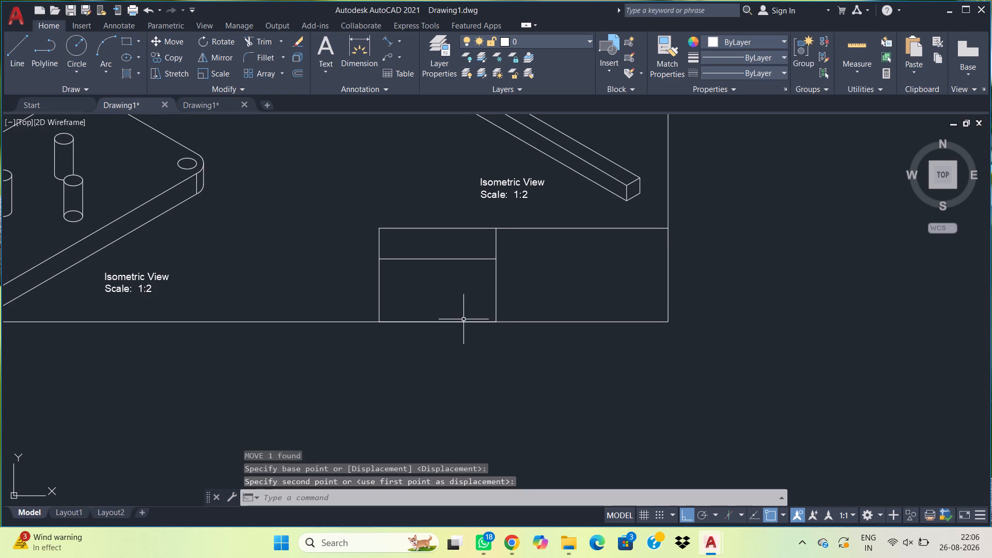
Offset the left compartment's bottom line upward by 20.
left_click(462, 322)
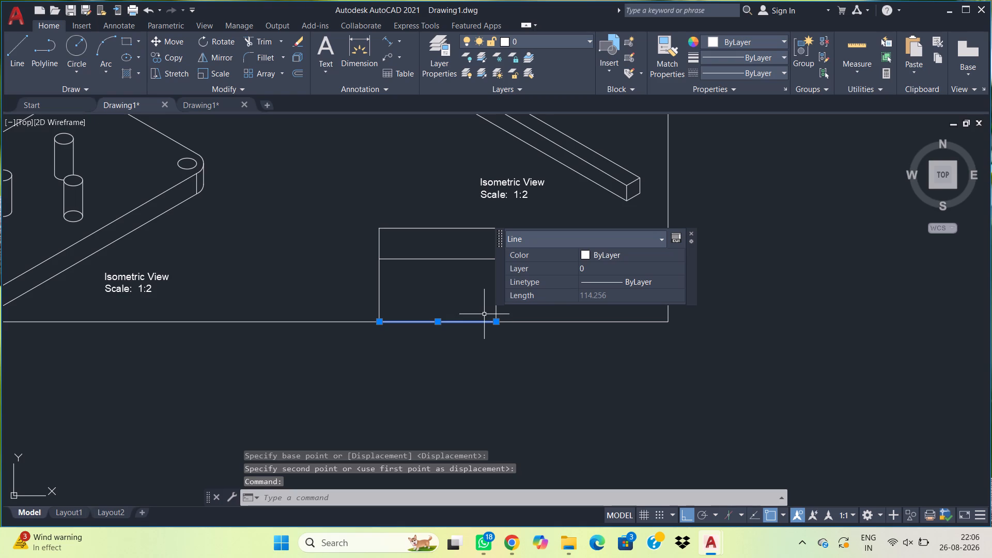
type("o")
key("space")
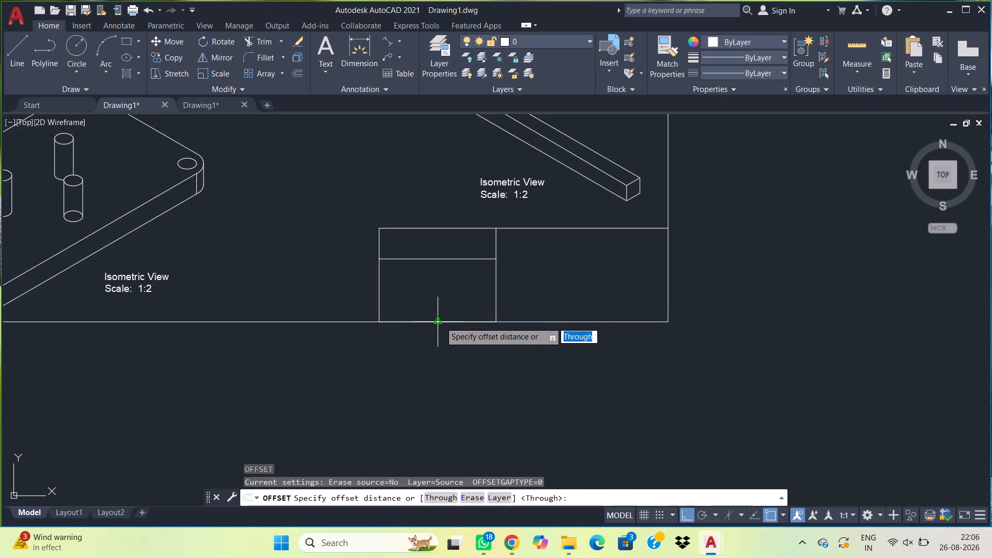
left_click(440, 322)
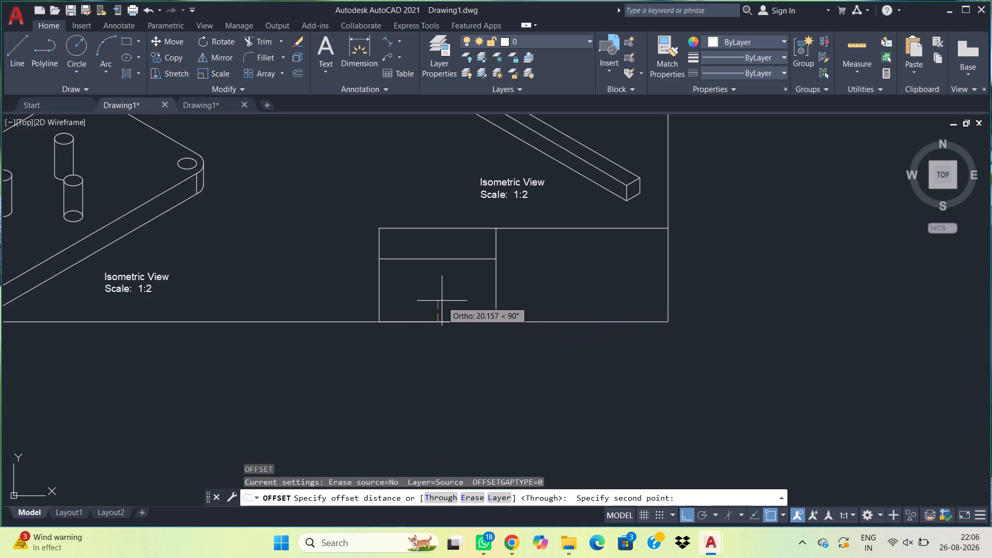
type("10")
key("Return")
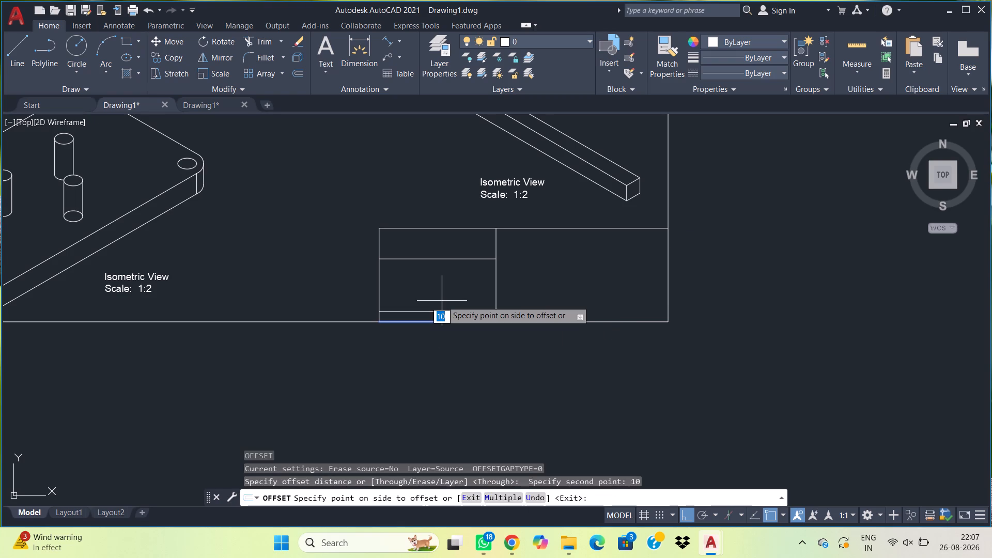
key("ctrl+z")
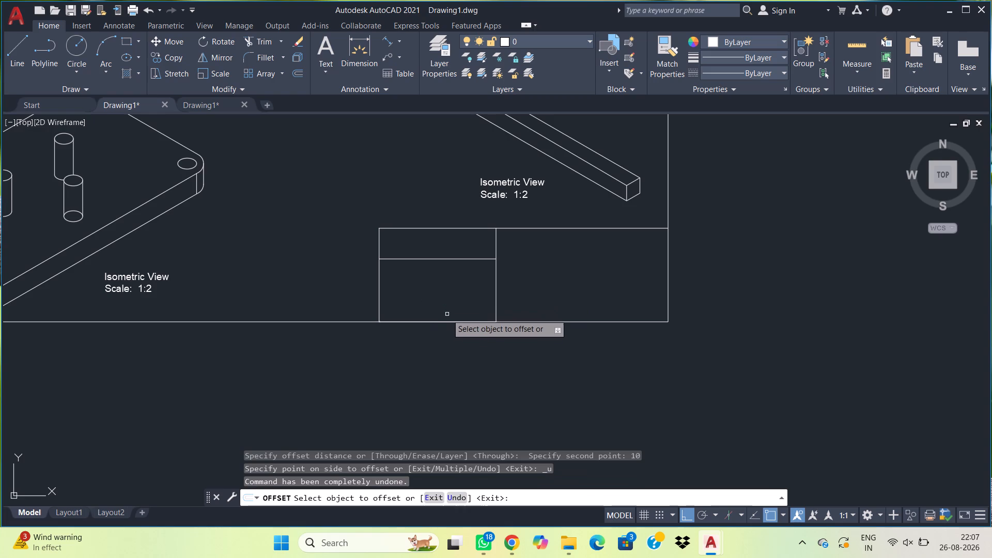
left_click(447, 320)
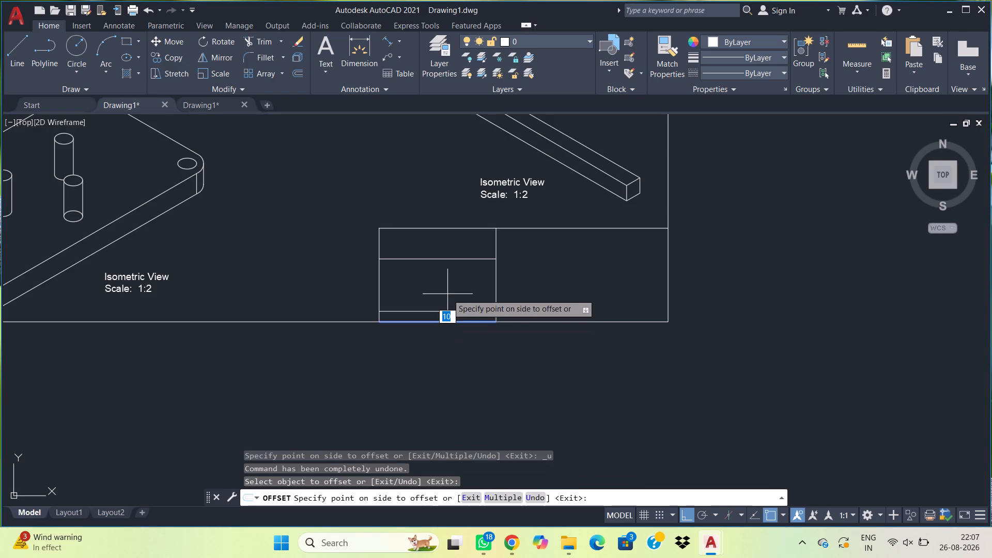
type("20")
key("Return")
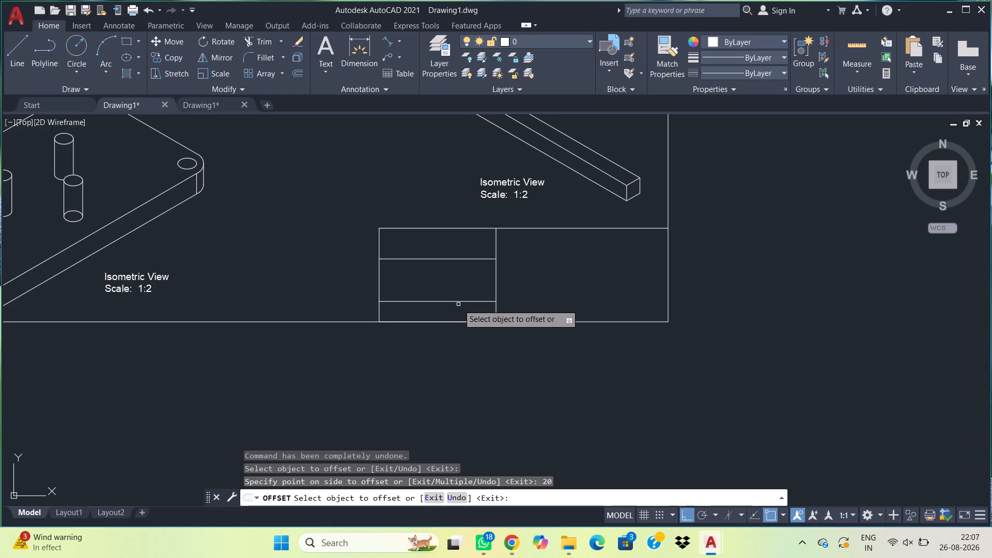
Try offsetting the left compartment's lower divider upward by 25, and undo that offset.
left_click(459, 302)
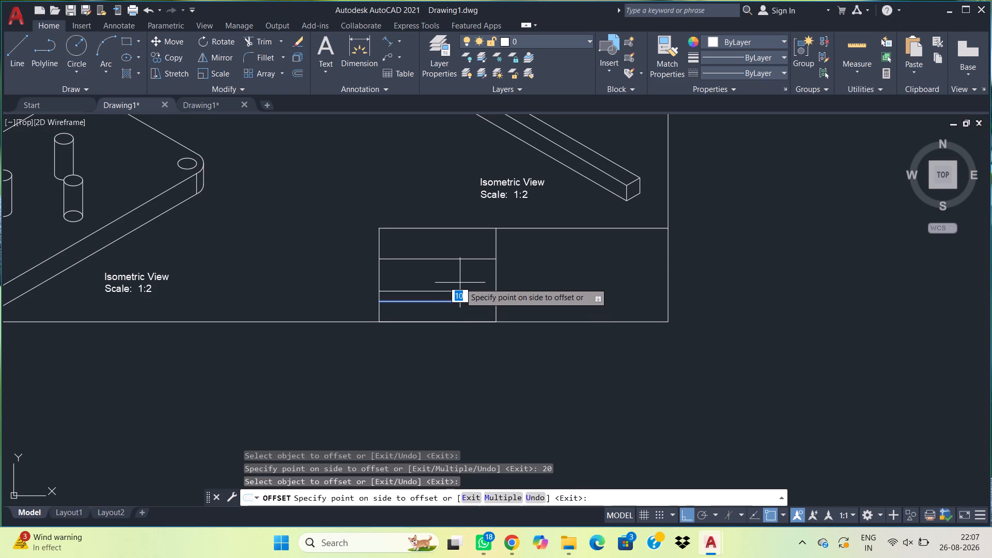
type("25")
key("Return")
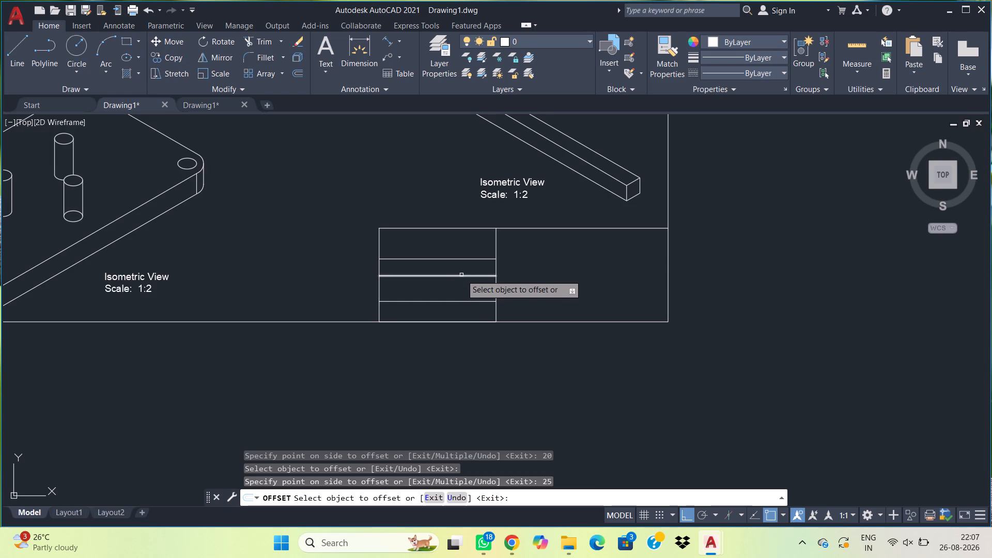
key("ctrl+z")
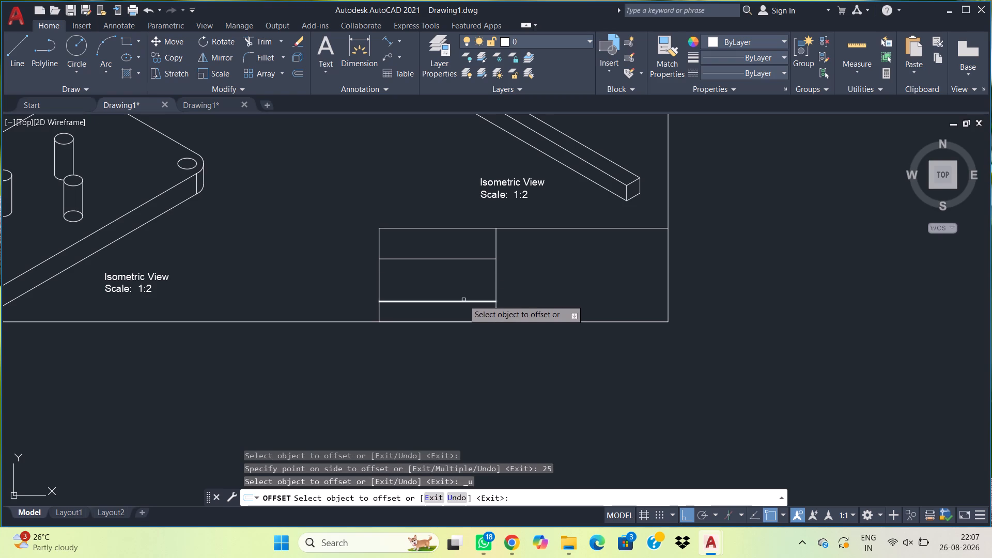
Offset the left compartment's lower divider upward by 20 to add another row line.
left_click(463, 300)
type("20")
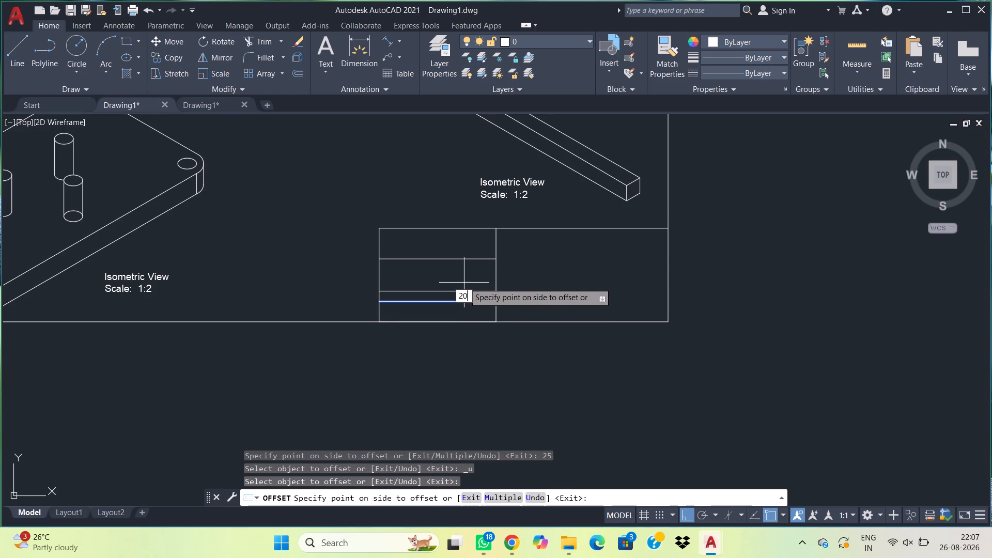
key("Return")
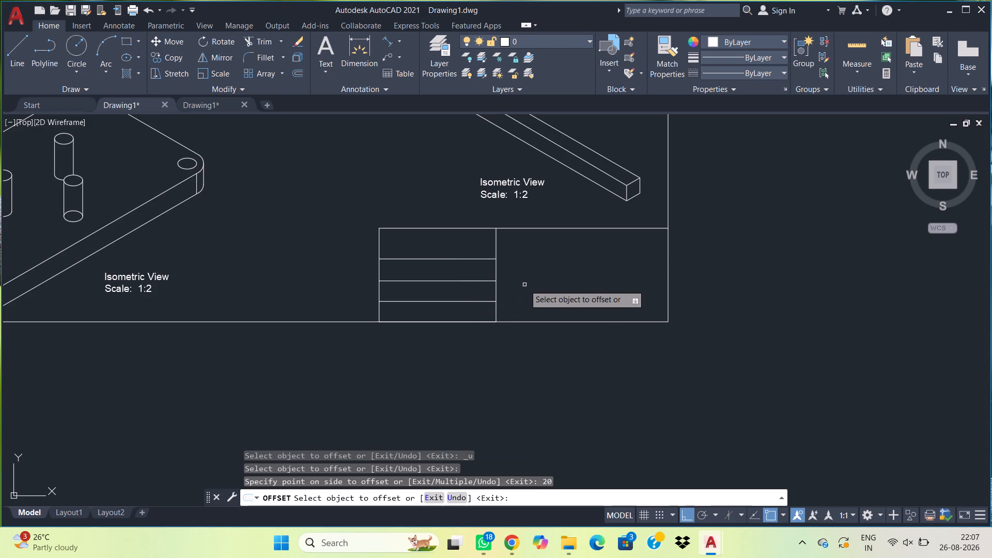
scroll(524, 285, "left", 1)
scroll(526, 279, "up", 1)
scroll(526, 279, "down", 7)
scroll(593, 260, "down", 16)
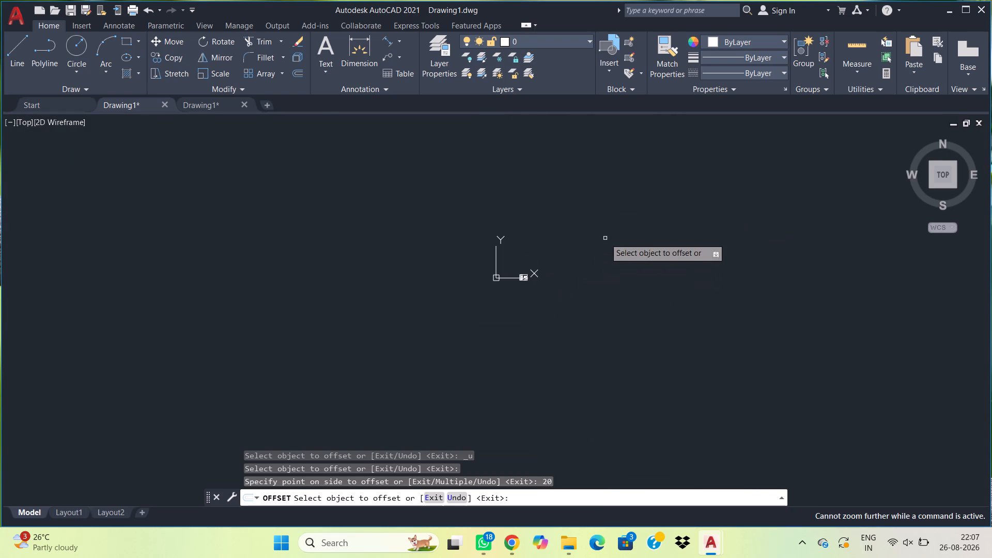
scroll(603, 240, "down", 2)
key("Escape")
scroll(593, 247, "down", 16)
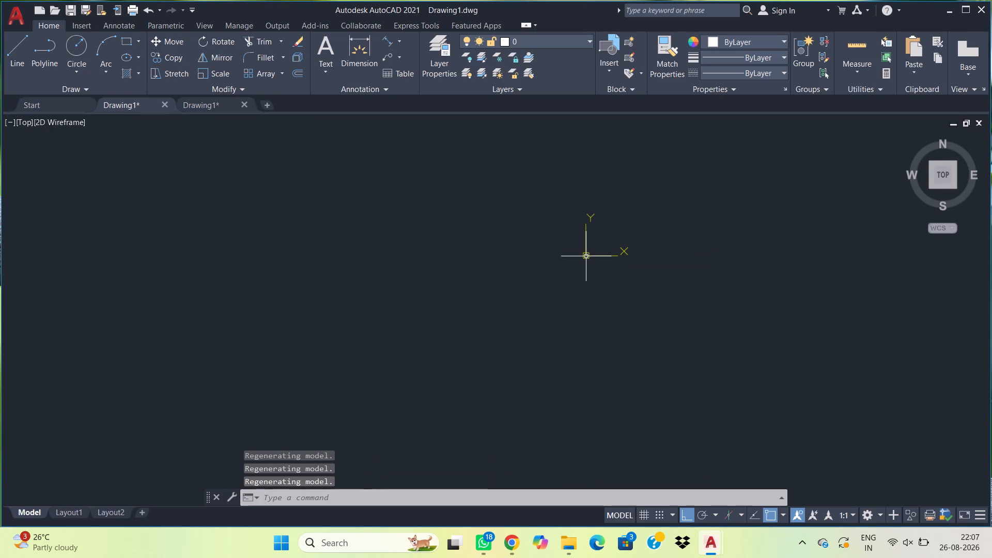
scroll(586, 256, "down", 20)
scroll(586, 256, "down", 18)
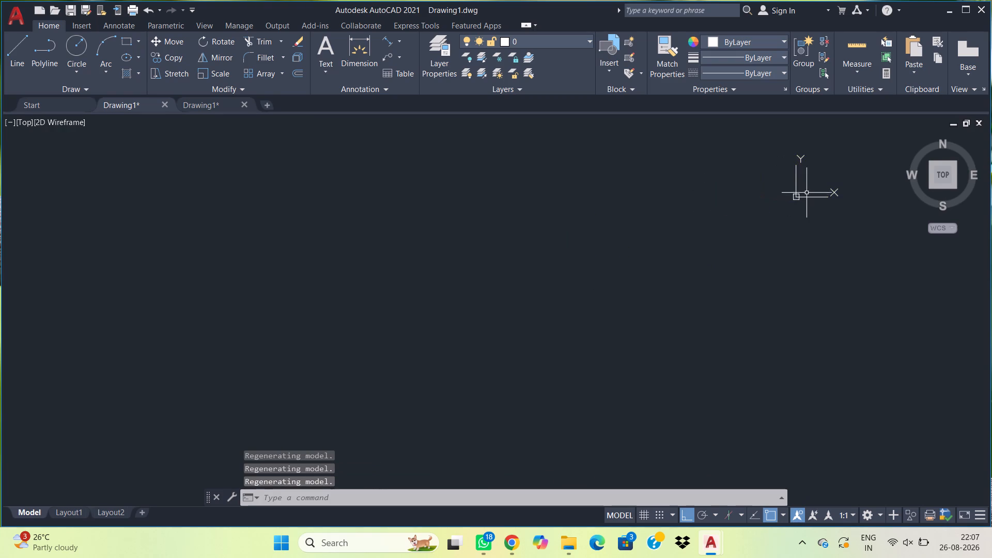
Look around the drawing's model space for its geometry.
scroll(807, 192, "down", 2)
middle_click_drag(797, 203, 619, 260)
scroll(616, 254, "up", 1)
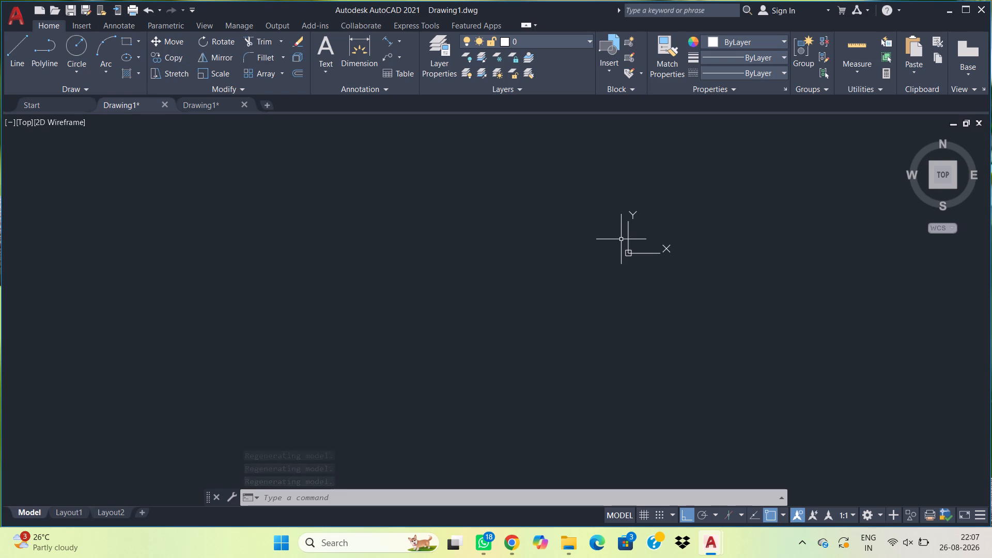
key("ctrl+z")
scroll(622, 238, "down", 4)
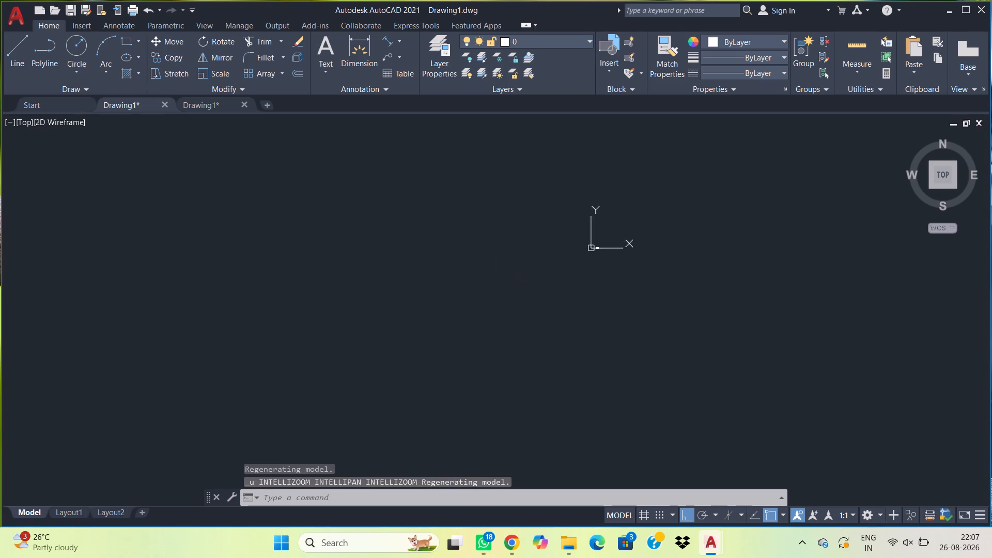
scroll(608, 248, "down", 2)
scroll(565, 256, "up", 7)
scroll(755, 219, "down", 12)
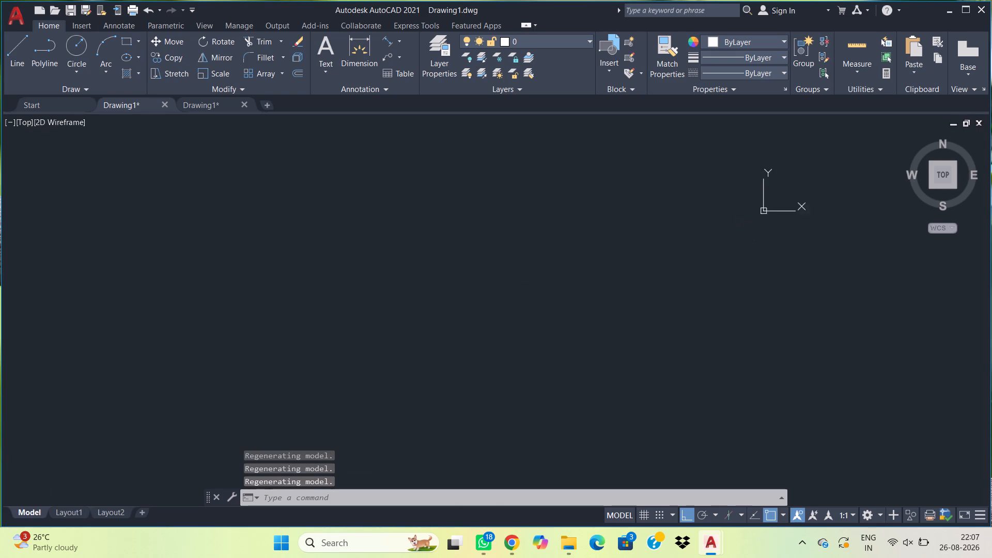
scroll(778, 205, "down", 1)
middle_click_drag(813, 195, 553, 358)
scroll(703, 260, "down", 8)
scroll(702, 274, "down", 20)
scroll(702, 274, "down", 6)
scroll(923, 228, "up", 4)
scroll(741, 267, "up", 5)
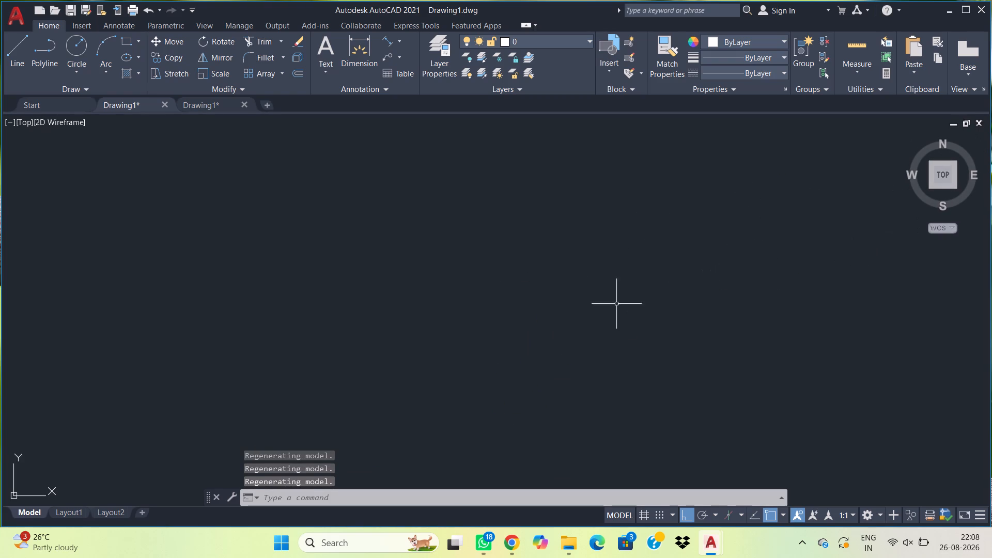
scroll(512, 326, "up", 7)
scroll(376, 355, "up", 5)
scroll(374, 357, "down", 8)
scroll(354, 260, "down", 5)
scroll(268, 198, "down", 20)
scroll(268, 198, "down", 2)
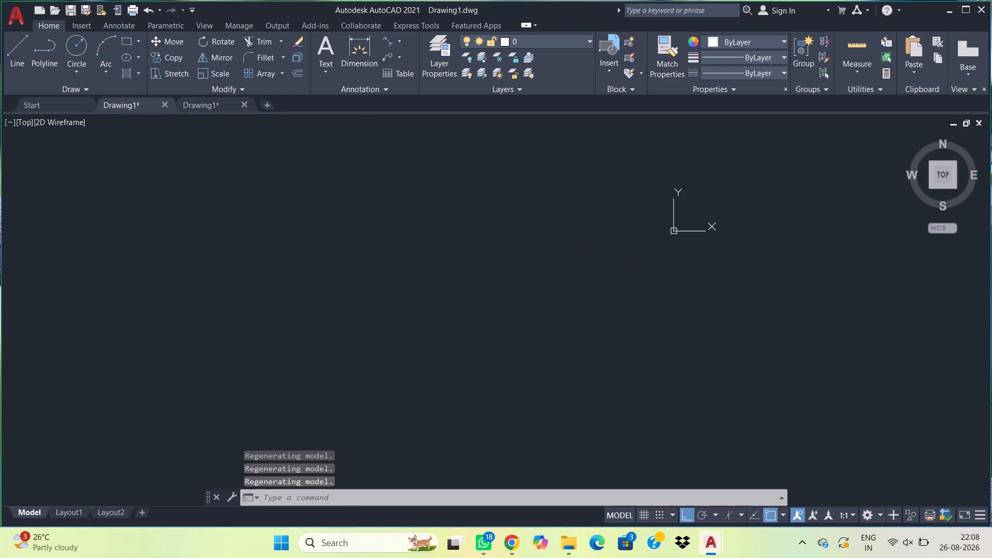
scroll(703, 220, "down", 9)
scroll(706, 225, "up", 6)
scroll(729, 188, "down", 10)
scroll(831, 173, "down", 12)
middle_click_drag(826, 185, 470, 387)
middle_click_drag(837, 189, 824, 201)
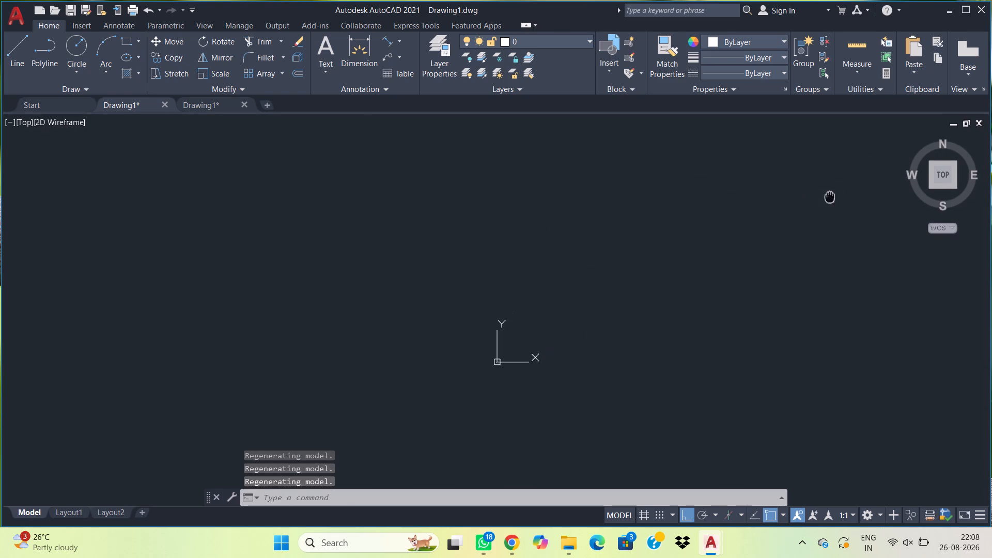
middle_click_drag(824, 201, 512, 330)
scroll(550, 265, "down", 20)
scroll(550, 265, "down", 9)
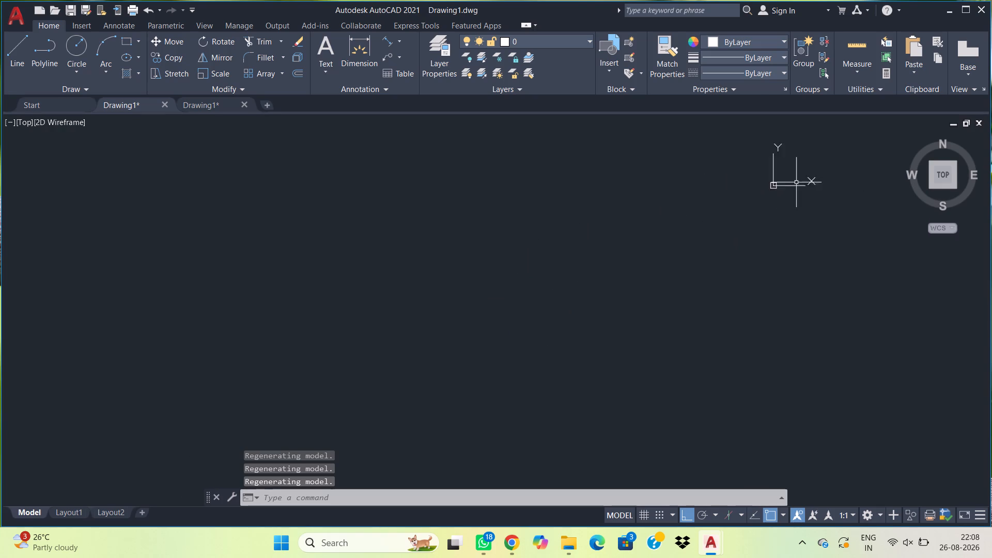
middle_click_drag(814, 176, 447, 311)
scroll(538, 240, "down", 4)
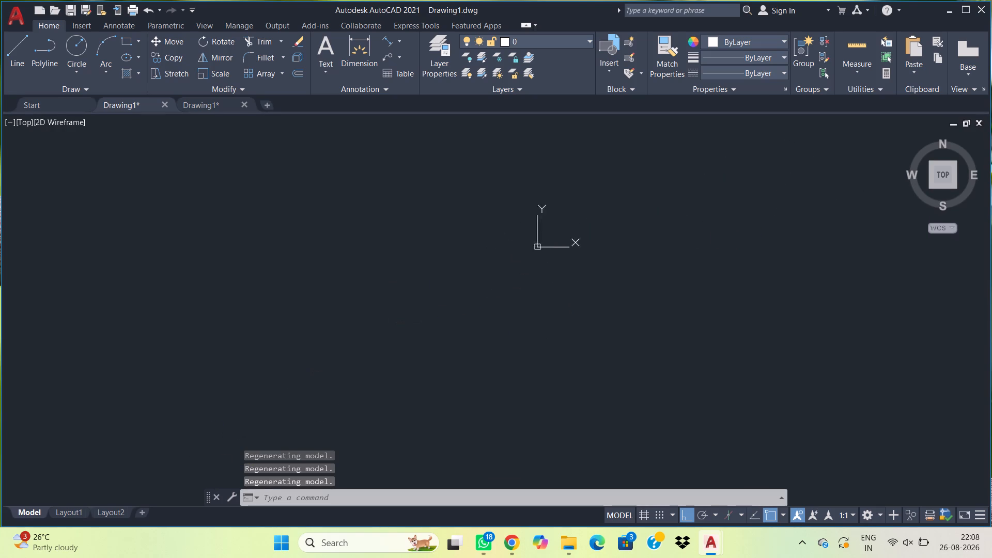
scroll(637, 240, "down", 15)
middle_click_drag(783, 177, 389, 388)
scroll(631, 238, "down", 3)
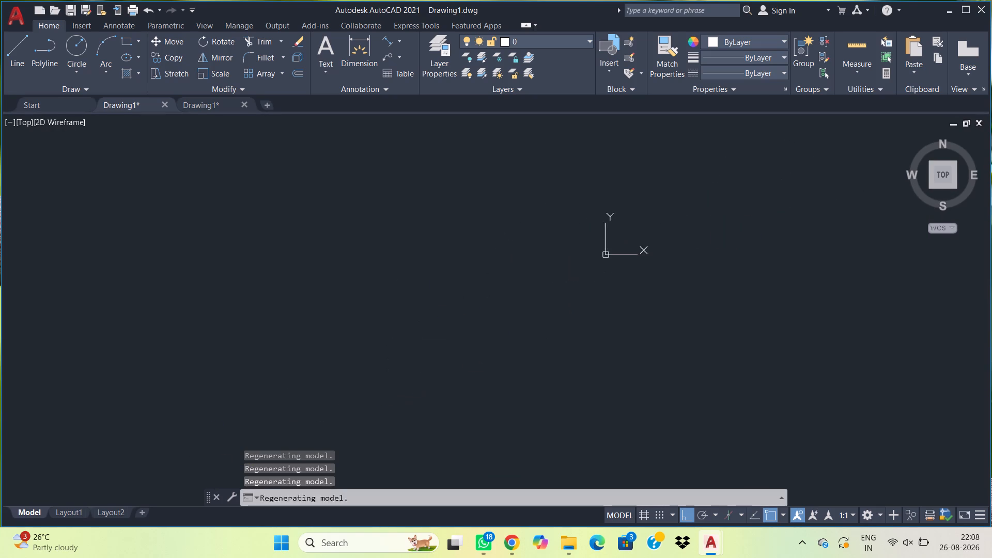
scroll(628, 241, "down", 9)
scroll(756, 184, "down", 11)
middle_click_drag(787, 167, 471, 352)
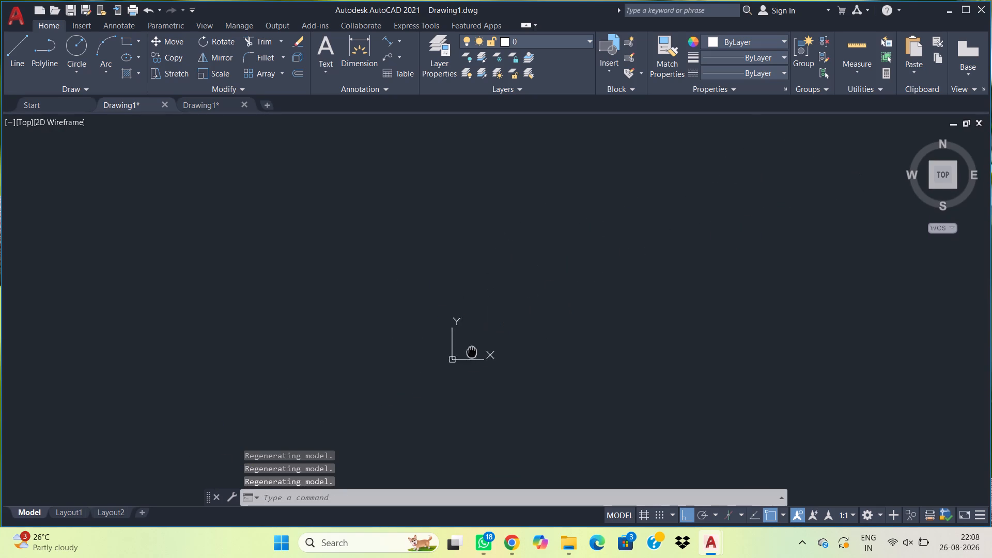
middle_click_drag(471, 352, 444, 354)
scroll(447, 330, "up", 5)
middle_click_drag(394, 386, 762, 157)
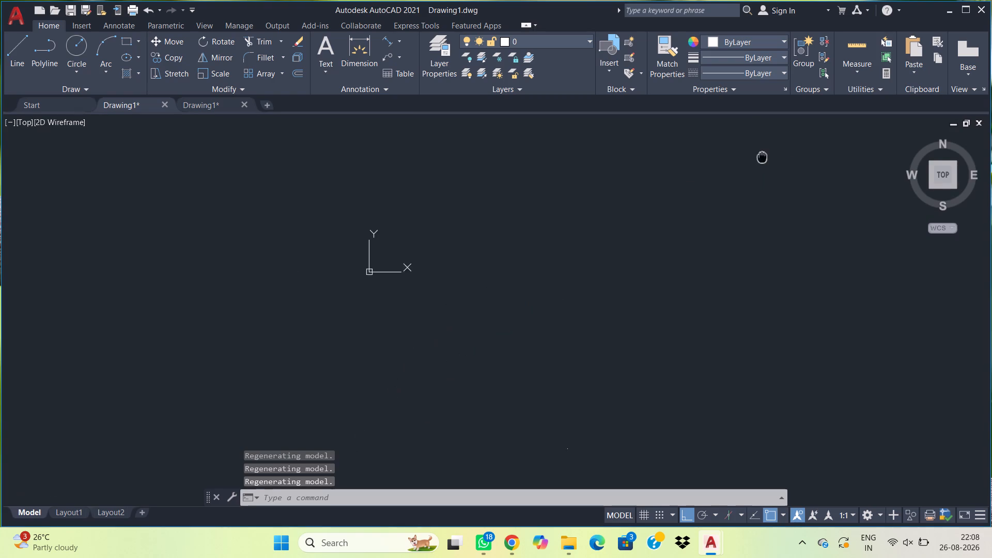
middle_click_drag(762, 157, 789, 146)
scroll(536, 240, "up", 4)
middle_click_drag(383, 337, 990, 48)
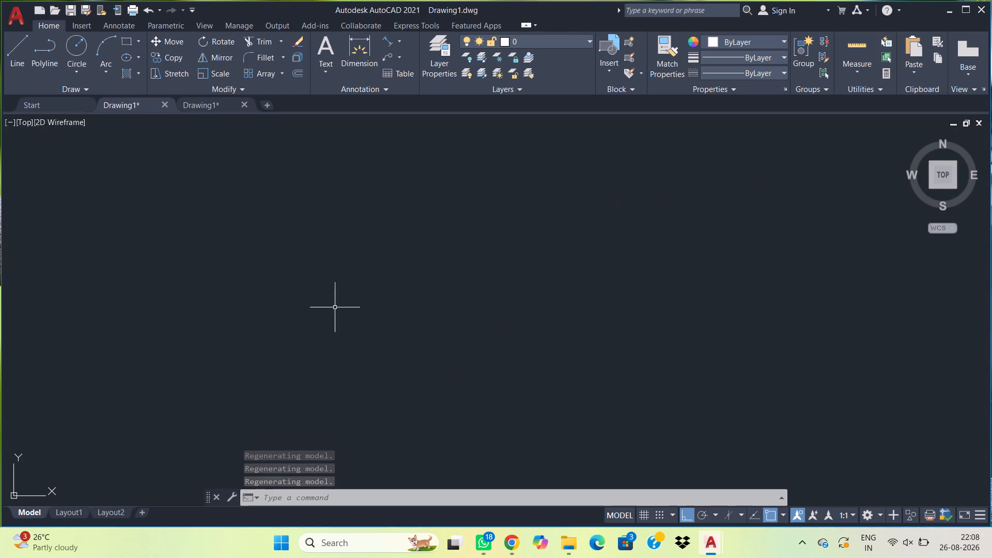
middle_click_drag(318, 319, 828, 134)
middle_click_drag(329, 348, 648, 212)
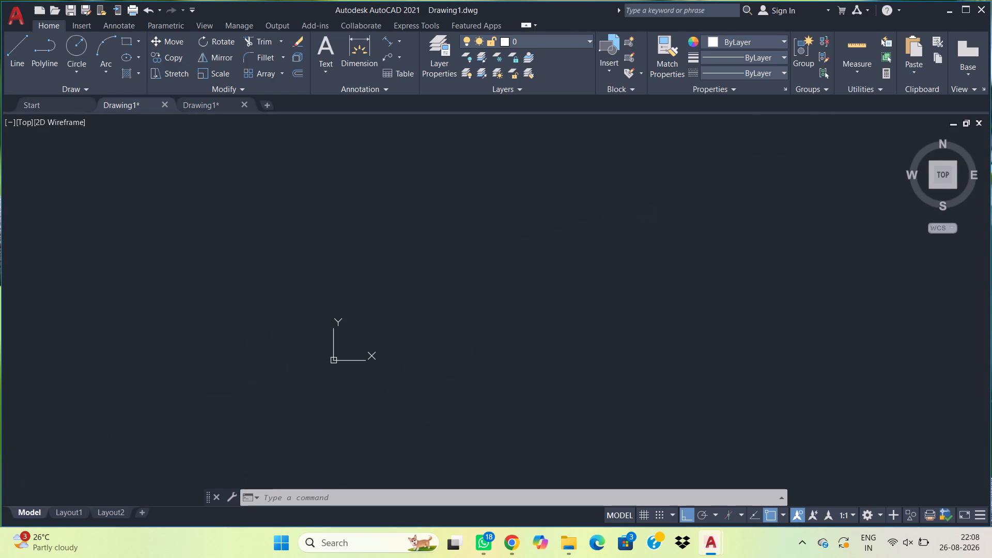
scroll(483, 289, "up", 20)
scroll(483, 289, "up", 3)
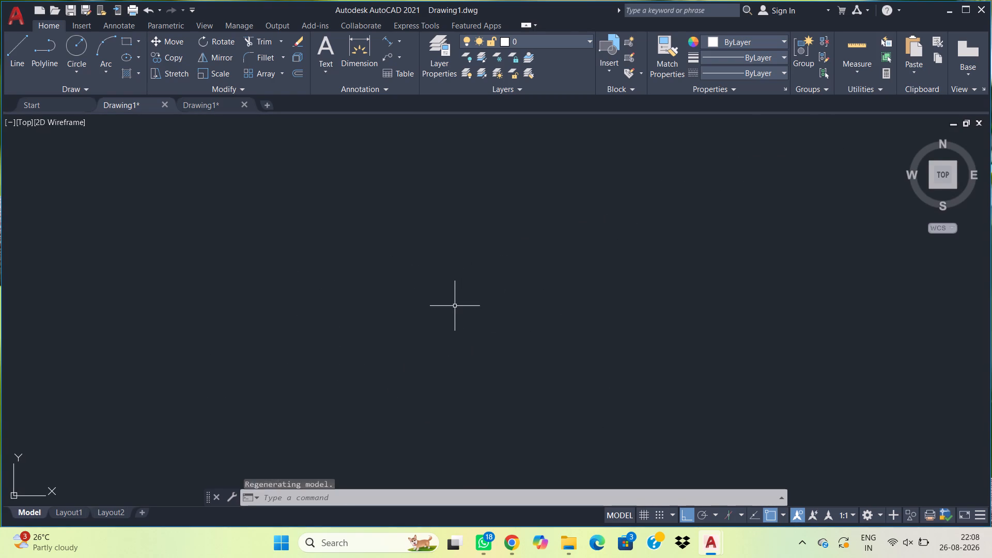
scroll(455, 305, "up", 20)
scroll(455, 305, "up", 6)
middle_click_drag(446, 307, 874, 141)
scroll(520, 314, "down", 6)
middle_click_drag(431, 335, 652, 219)
scroll(439, 329, "up", 3)
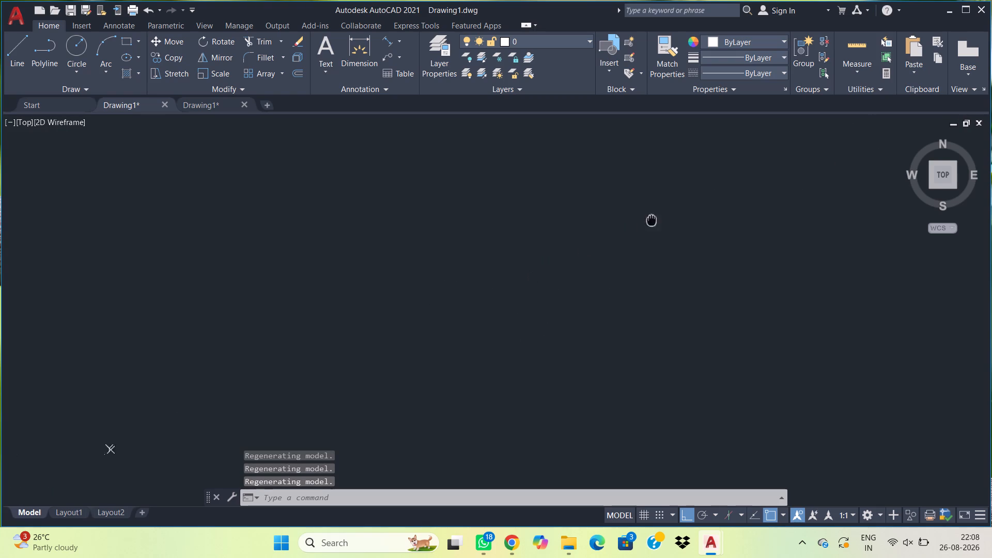
scroll(572, 258, "up", 20)
scroll(572, 258, "up", 12)
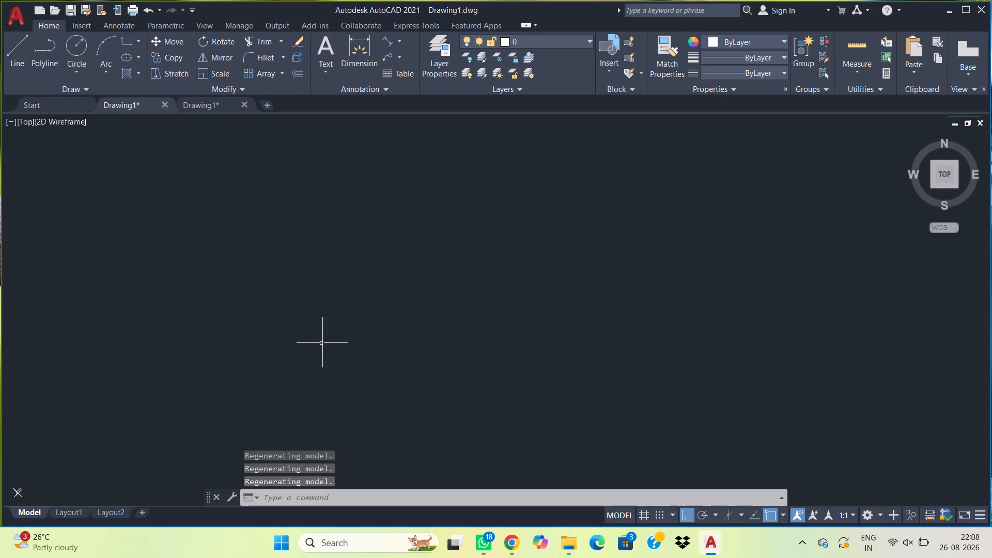
scroll(321, 343, "up", 20)
scroll(321, 343, "up", 15)
scroll(328, 346, "up", 20)
scroll(328, 346, "up", 18)
middle_click_drag(337, 345, 874, 69)
scroll(174, 328, "down", 6)
middle_click_drag(322, 245, 750, 68)
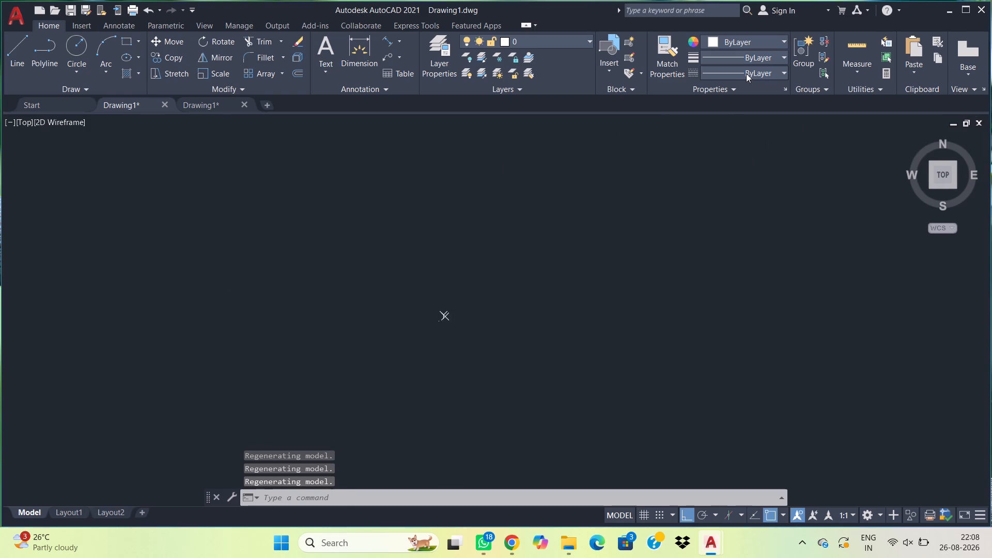
middle_click_drag(299, 350, 892, 183)
scroll(7, 502, "up", 7)
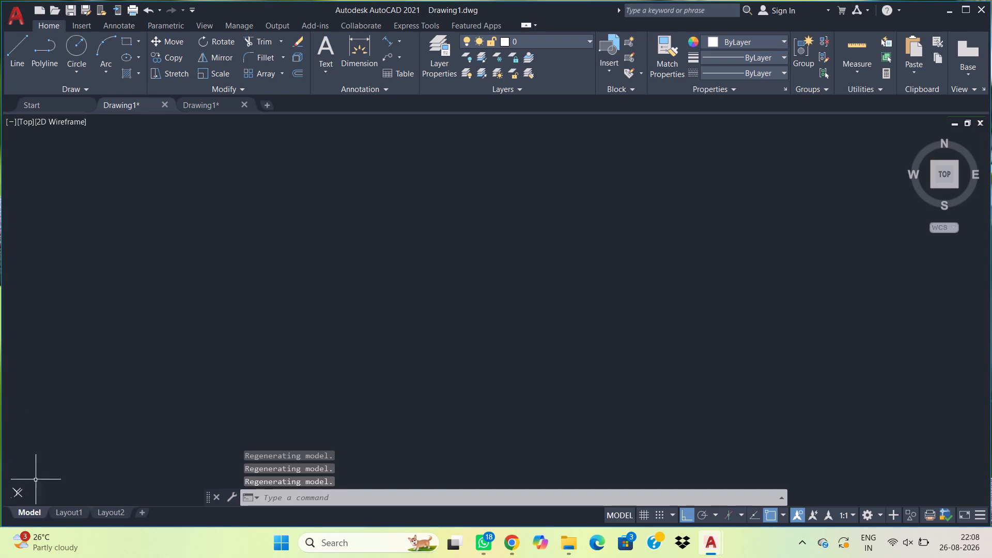
scroll(37, 479, "up", 20)
scroll(37, 479, "up", 9)
middle_click_drag(28, 498, 219, 342)
middle_click_drag(208, 356, 575, 163)
scroll(586, 181, "down", 5)
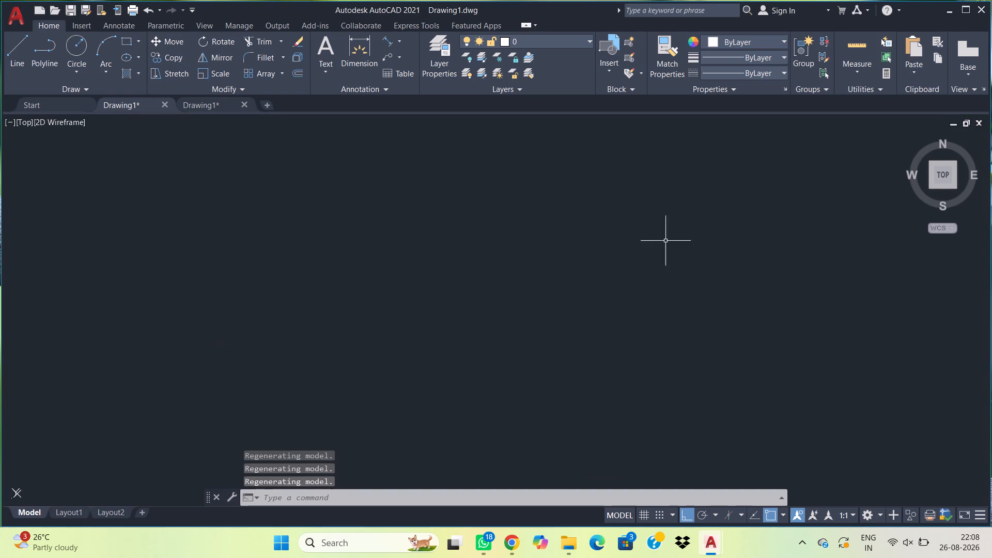
Check the other open drawing's layout and this drawing's Layout1, returning to model space.
left_click(184, 101)
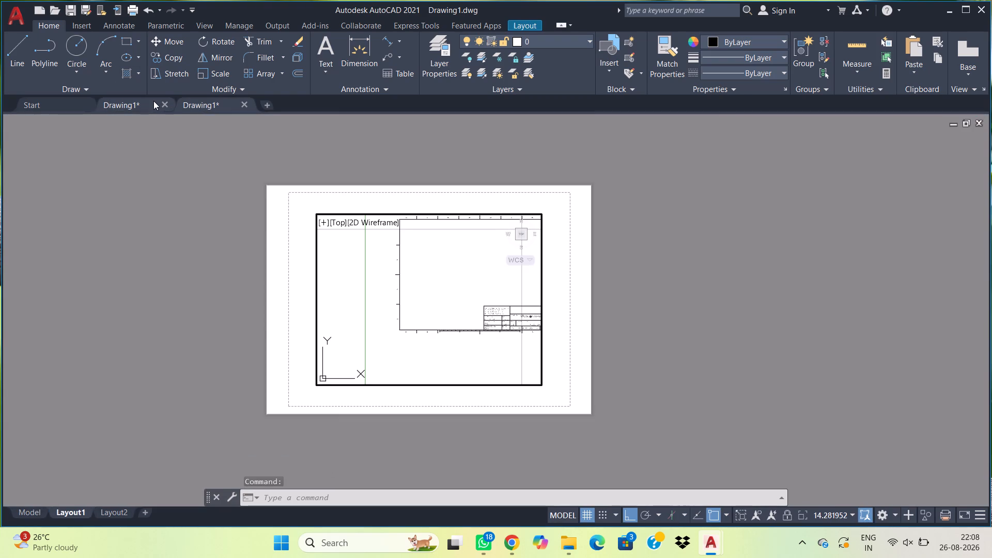
left_click(153, 100)
scroll(189, 254, "down", 7)
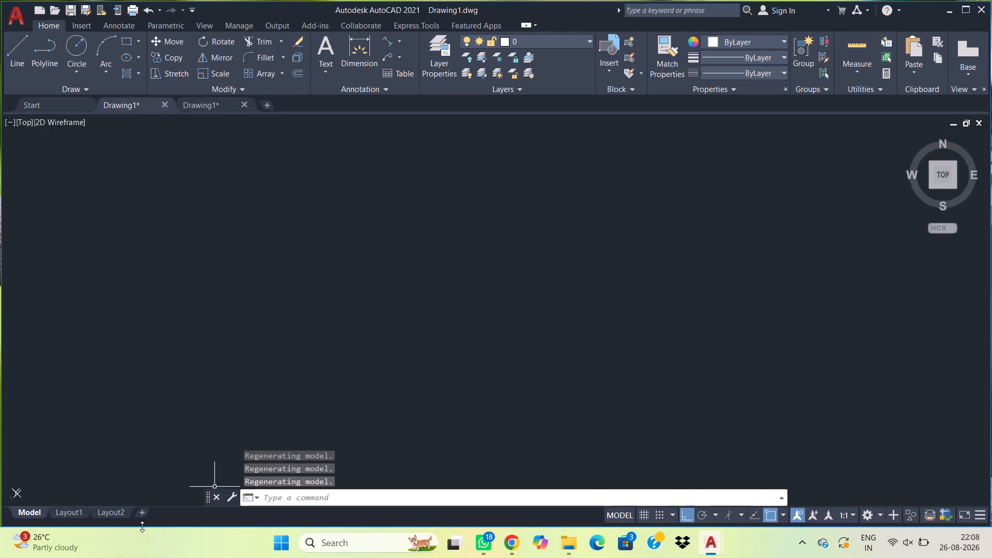
left_click(75, 508)
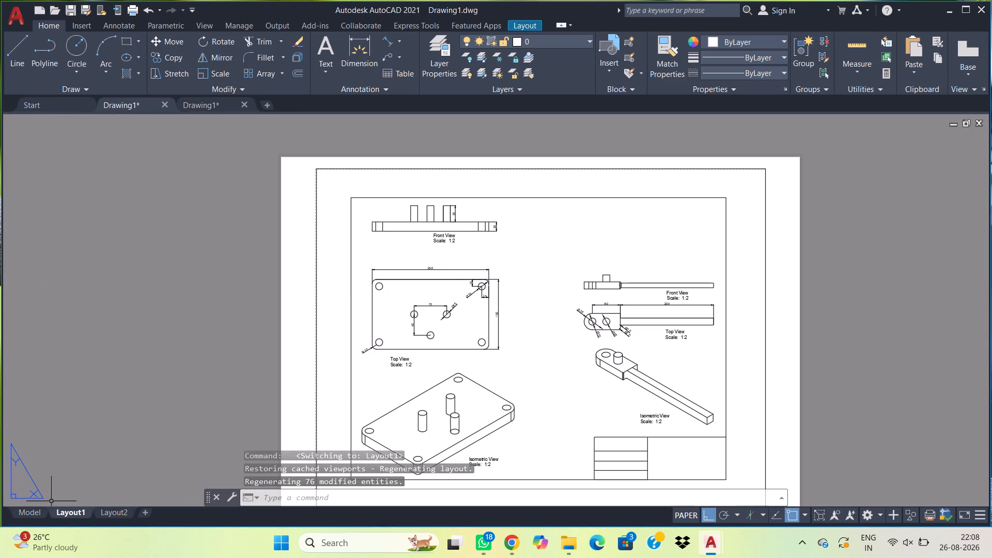
left_click(32, 509)
scroll(501, 121, "down", 7)
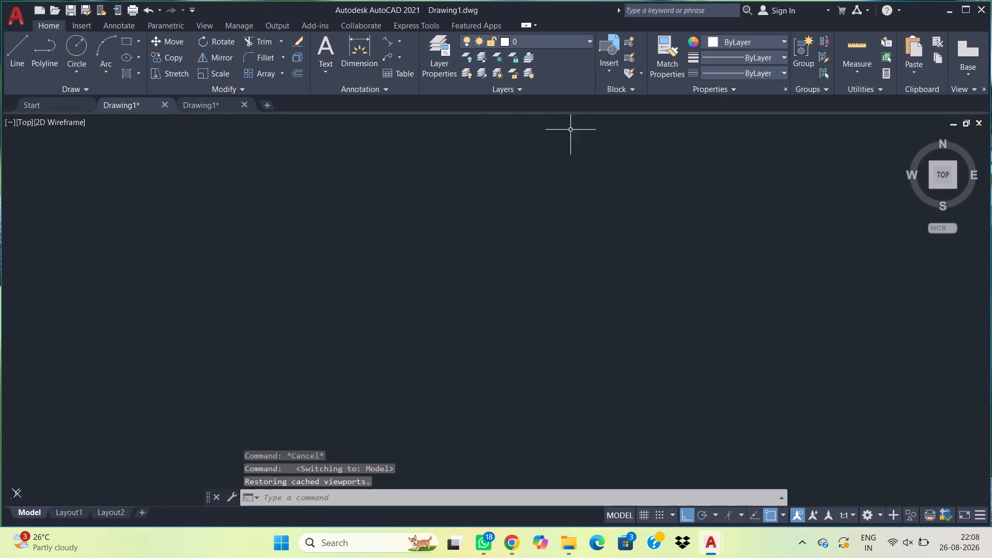
scroll(538, 254, "down", 13)
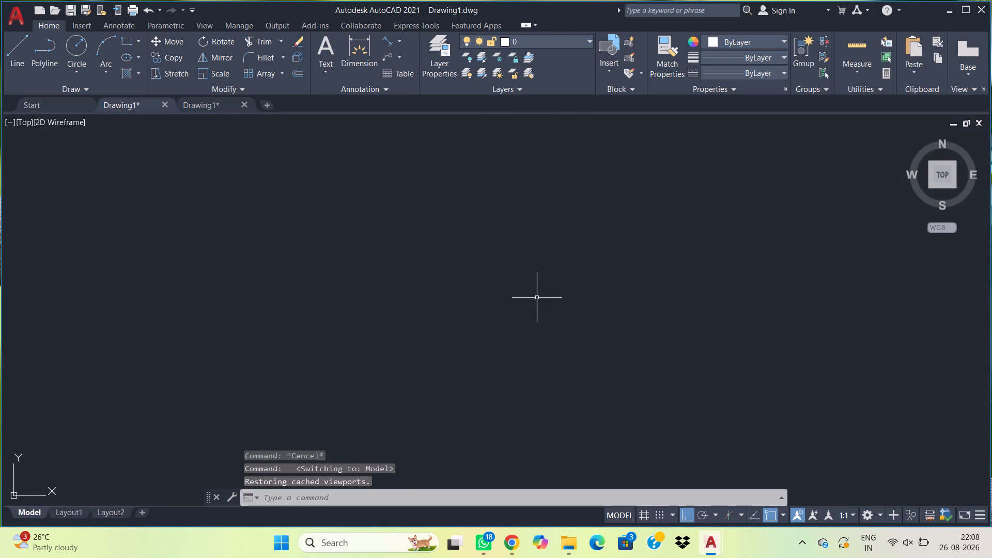
Switch from model space back to Layout1 and examine the title block in the sheet outline's lower right corner.
left_click(81, 515)
scroll(655, 454, "up", 1)
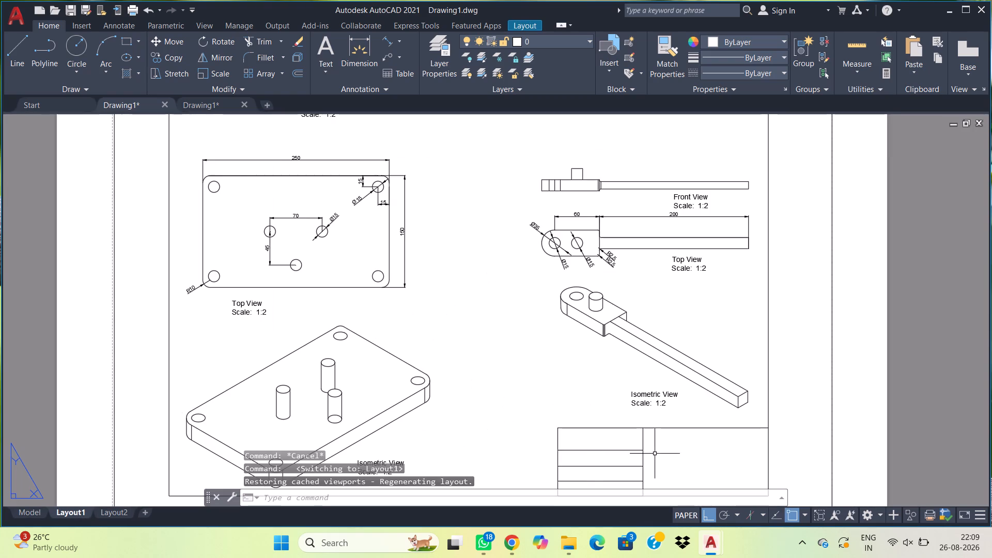
scroll(655, 454, "down", 1)
middle_click_drag(763, 452, 746, 366)
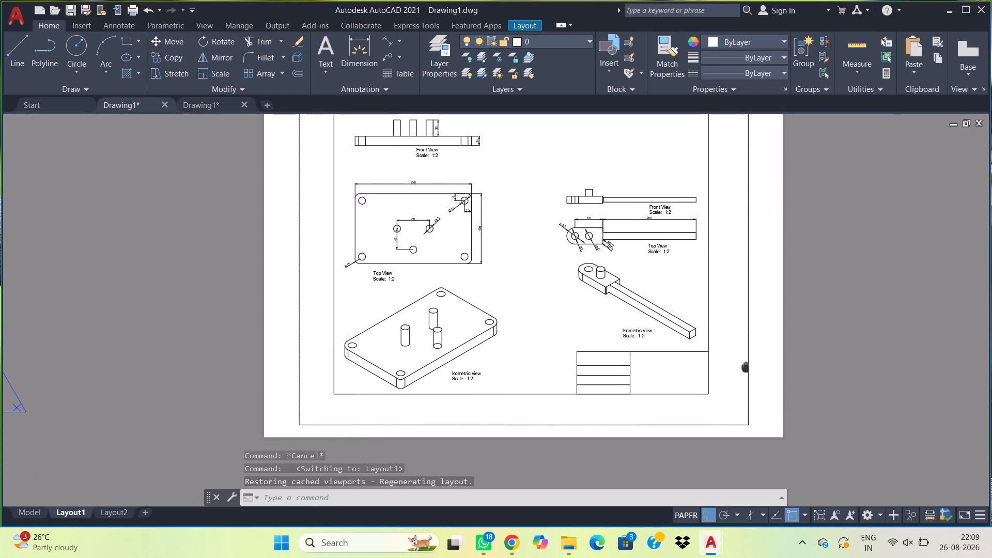
middle_click_drag(746, 366, 734, 395)
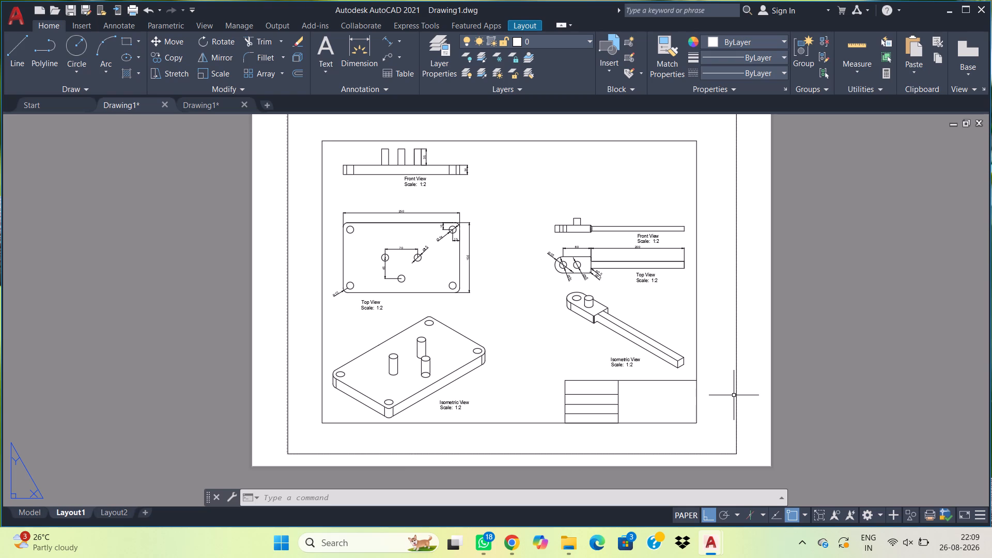
scroll(613, 423, "up", 2)
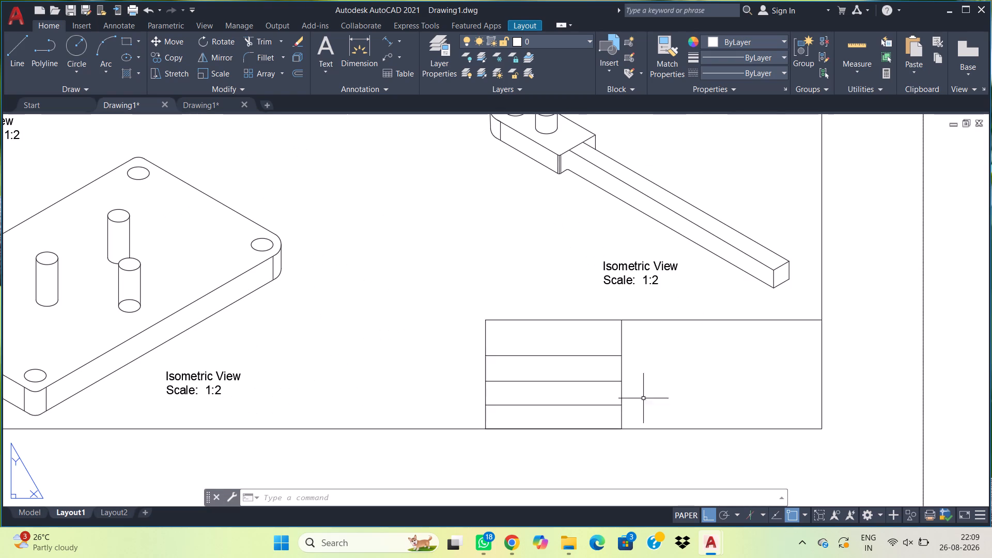
Stretch the title block's top line and left edge about 23 units further left, keeping the corners joined and widening the left compartment.
scroll(654, 389, "up", 1)
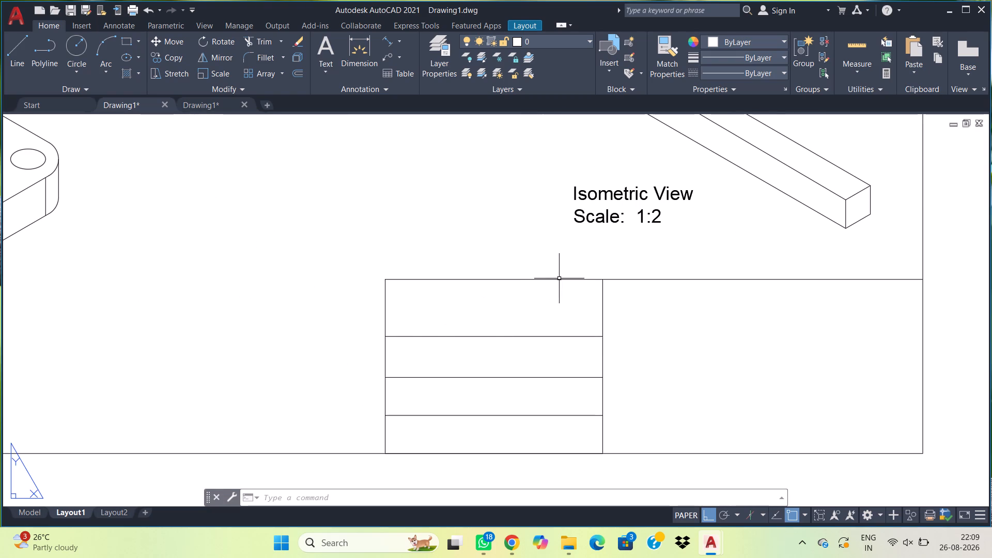
double_click(562, 278)
left_click(575, 278)
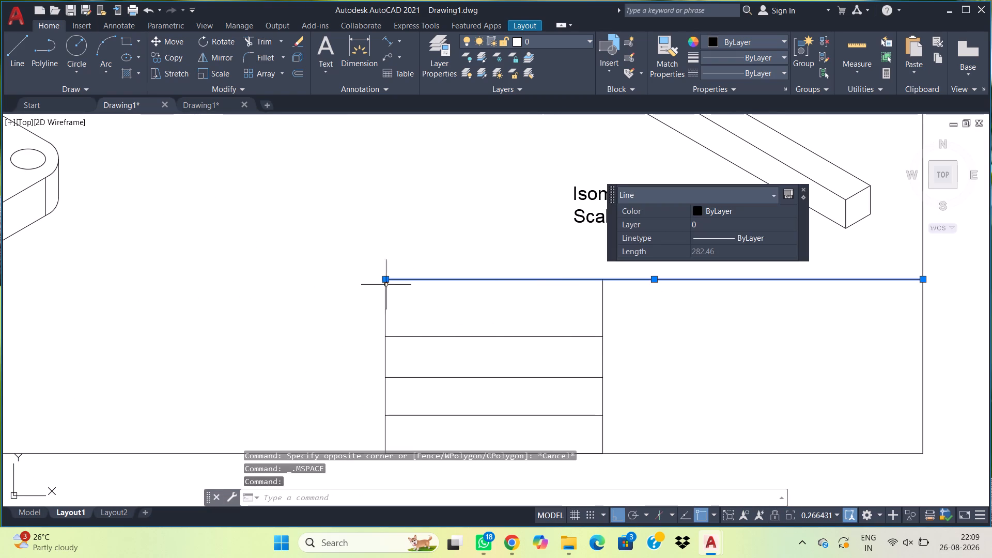
left_click(385, 281)
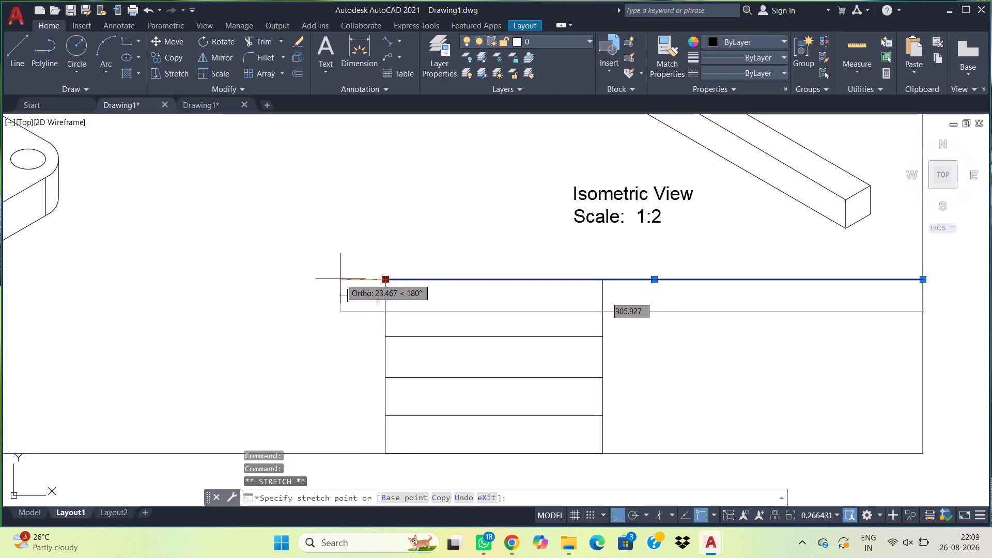
left_click(340, 278)
left_click(392, 318)
left_click(366, 316)
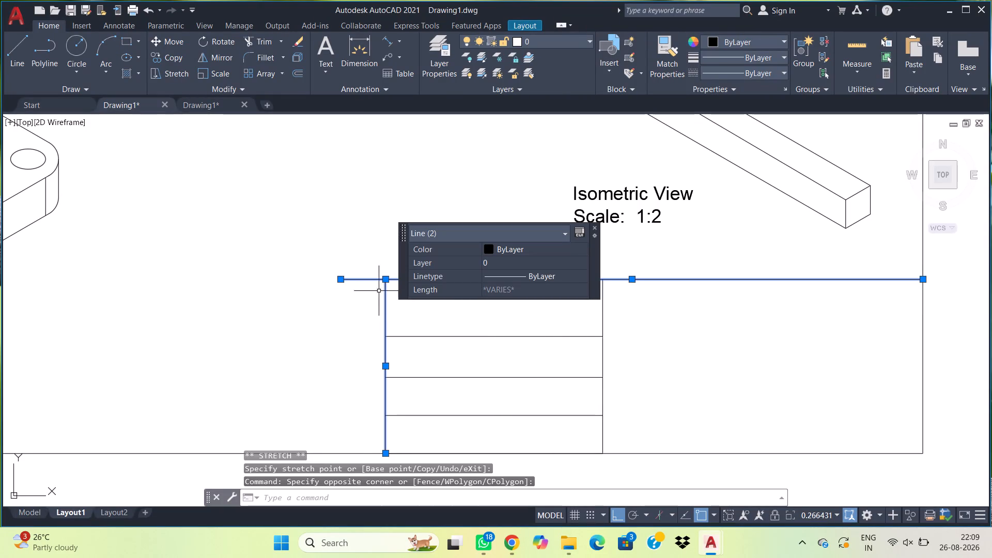
left_click(383, 281)
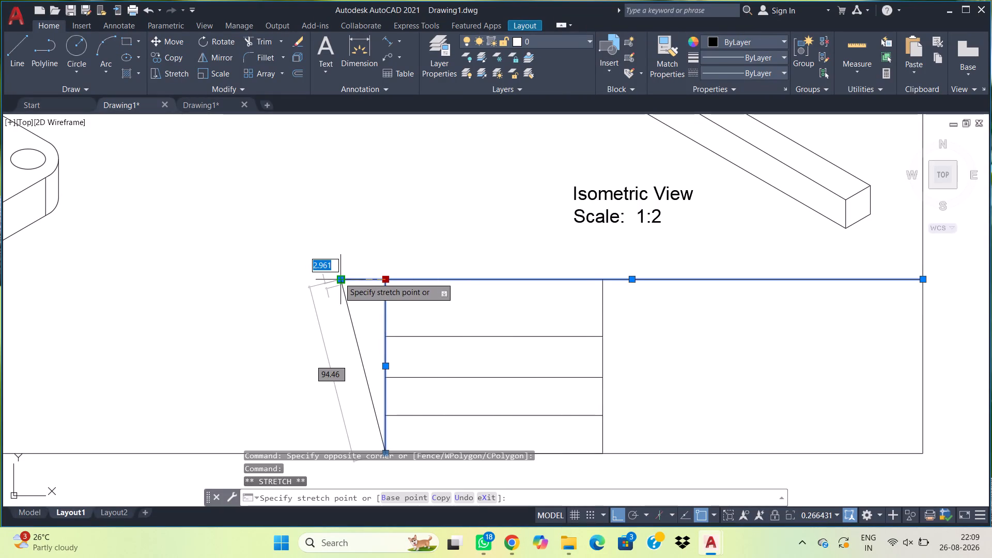
left_click(339, 277)
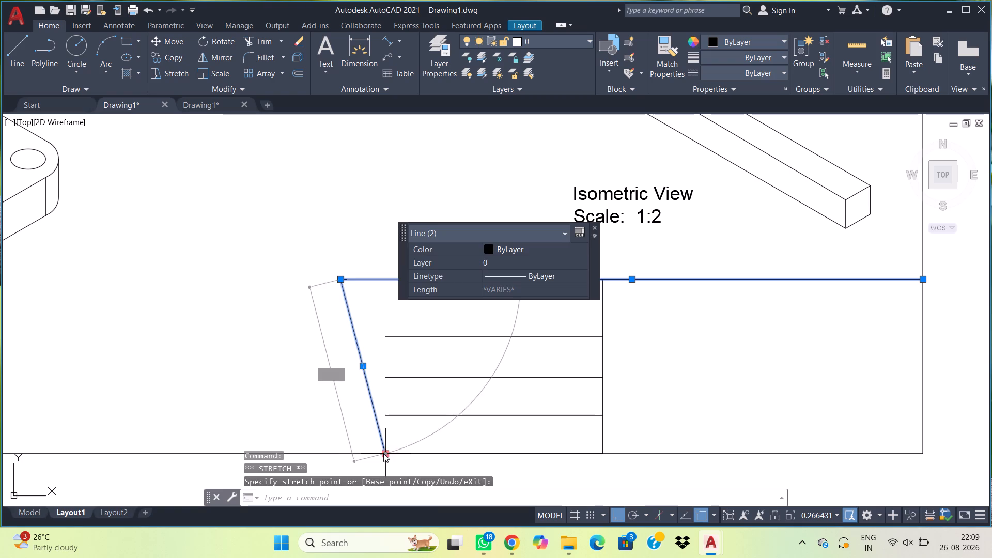
left_click(383, 453)
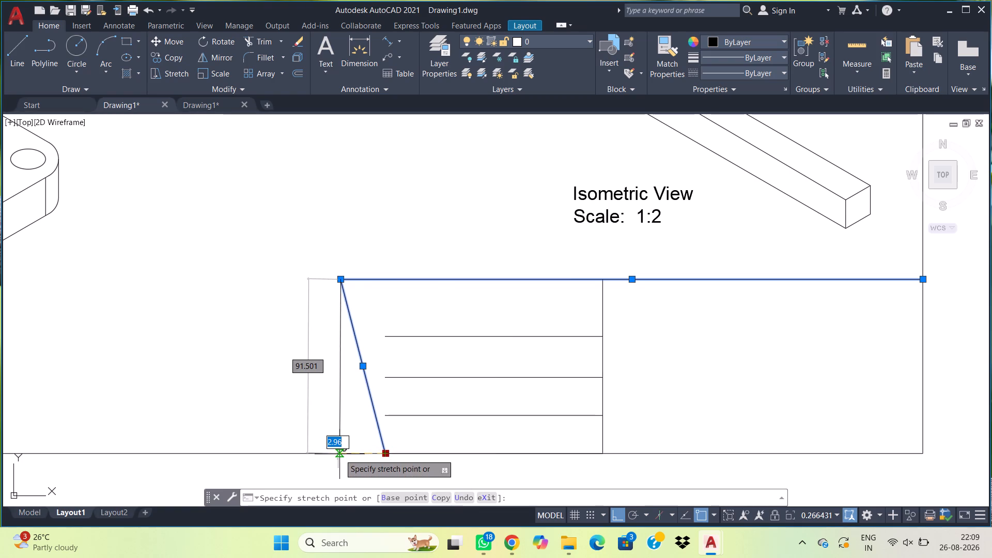
left_click(339, 454)
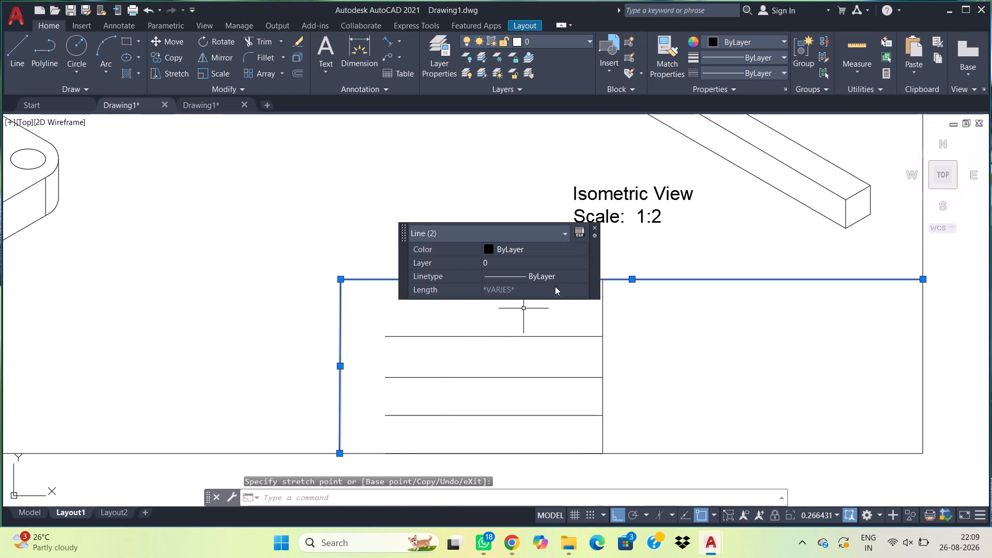
left_click(596, 229)
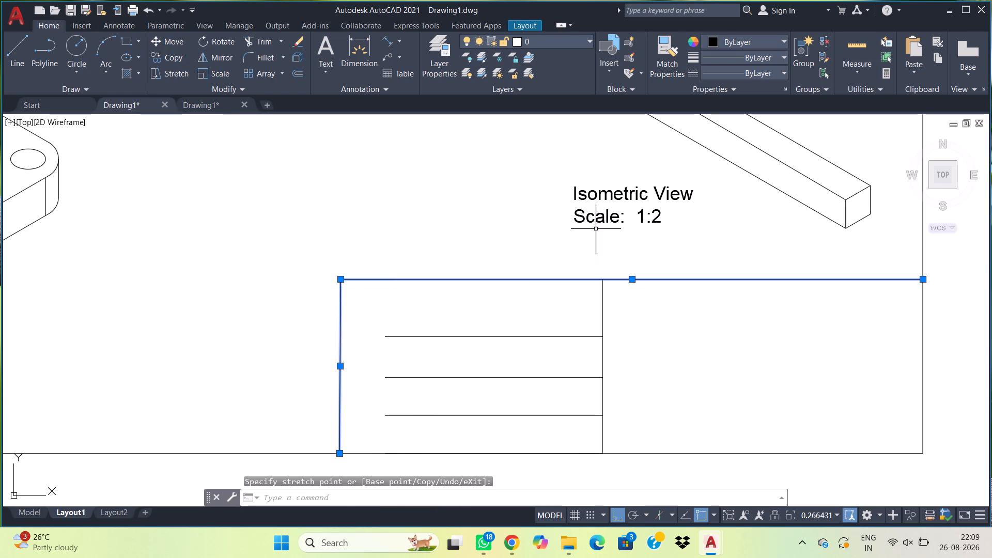
key("Escape")
Extend the left compartment's three horizontal row dividers to the relocated left edge of the title block.
left_click_drag(490, 428, 488, 411)
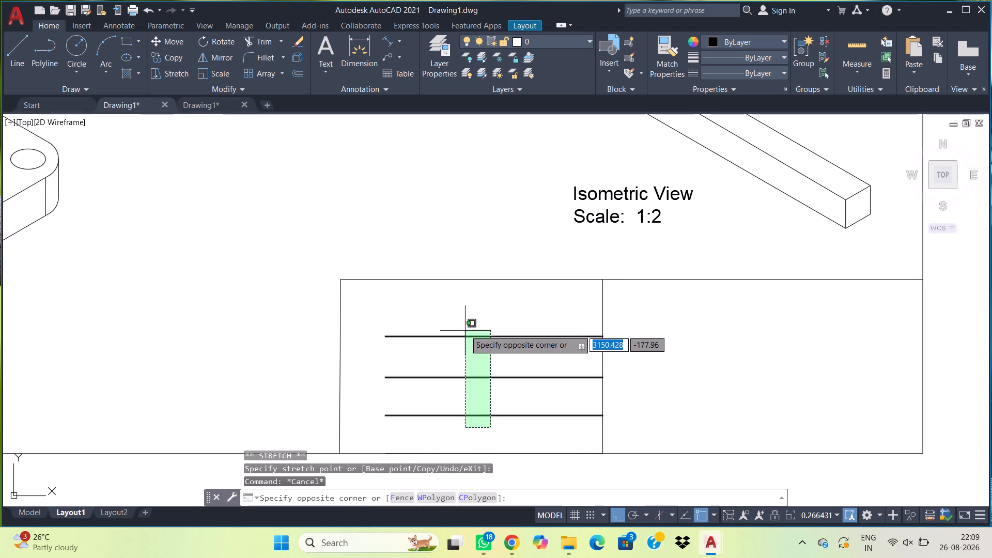
key("Escape")
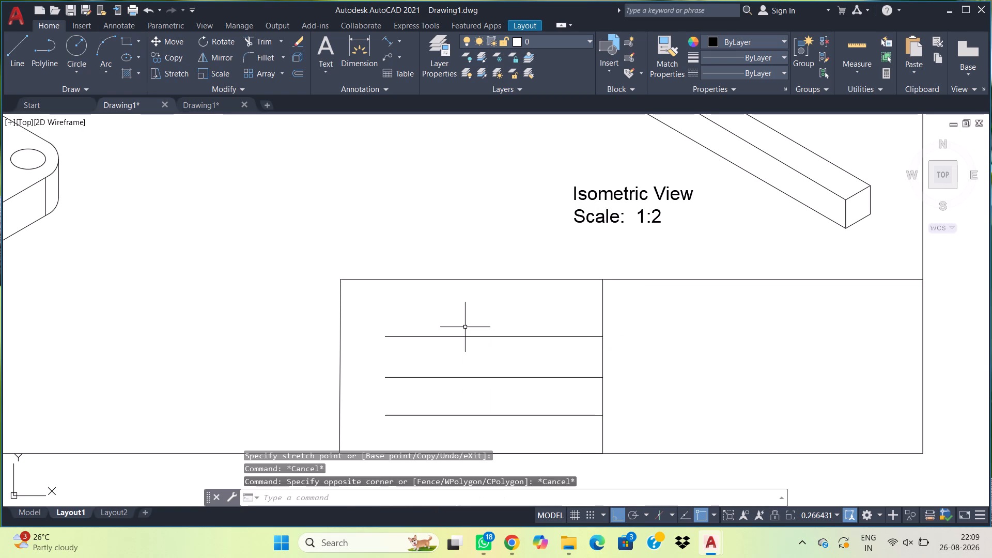
type("ex")
key("space")
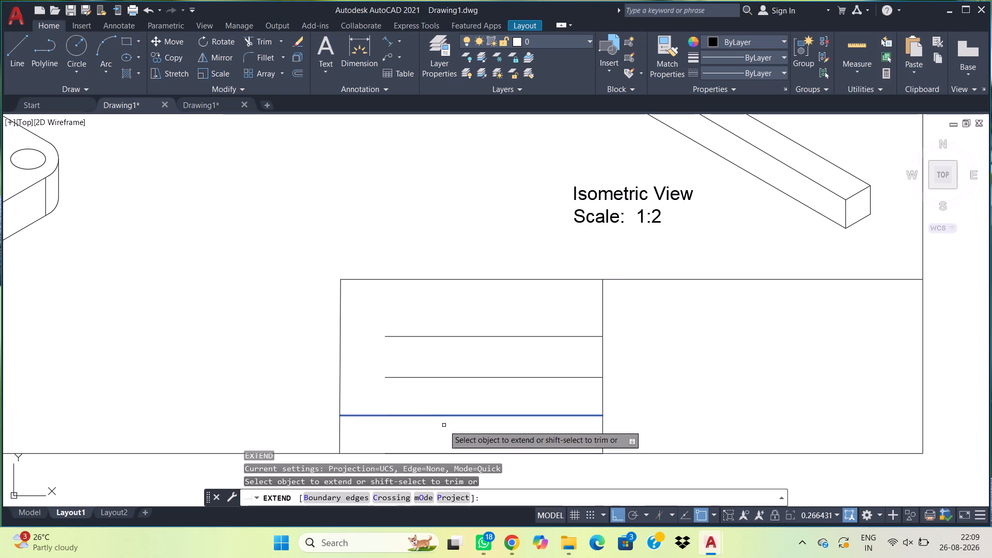
left_click_drag(444, 428, 449, 329)
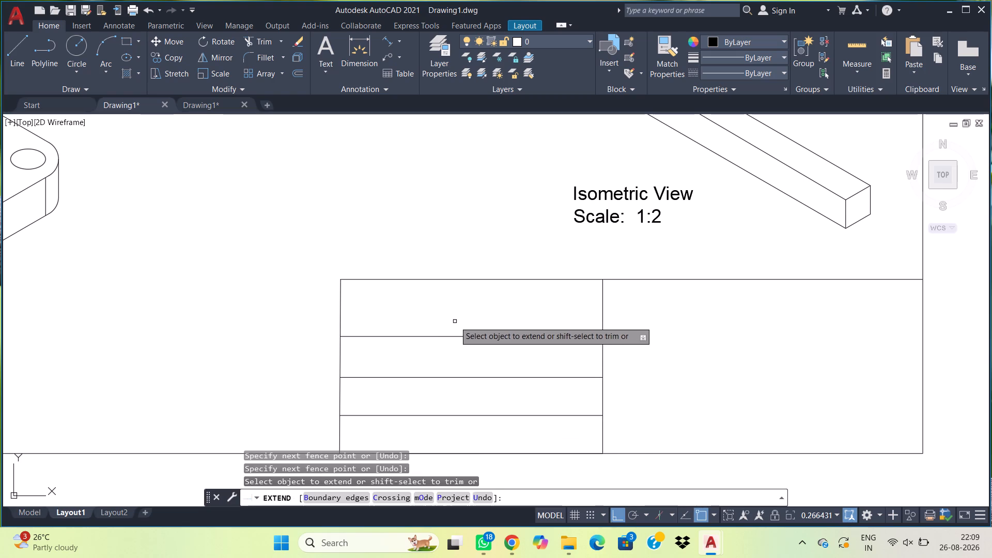
key("Escape")
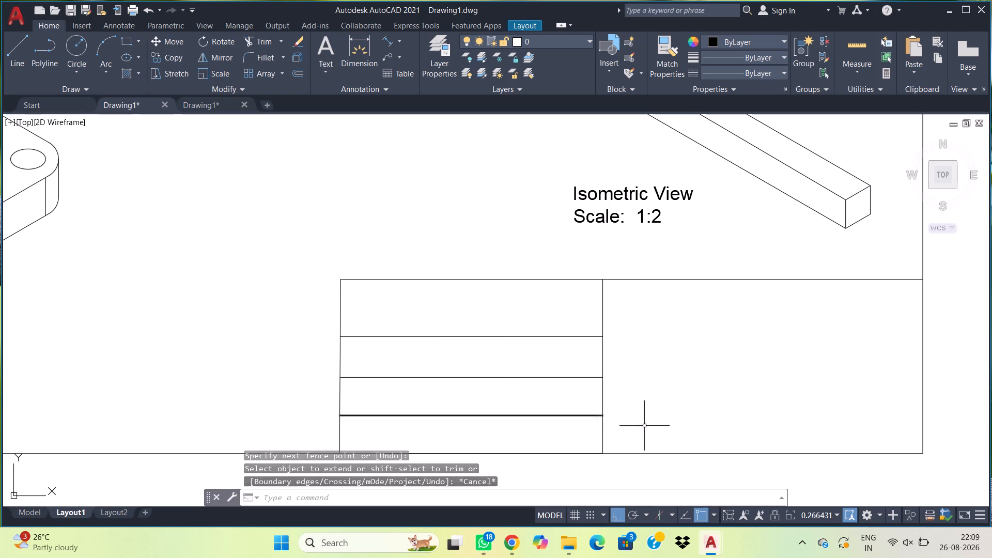
Draw three horizontal lines across the title block's right compartment to form four rows, the middle line level with the left compartment's middle divider.
type("l")
key("space")
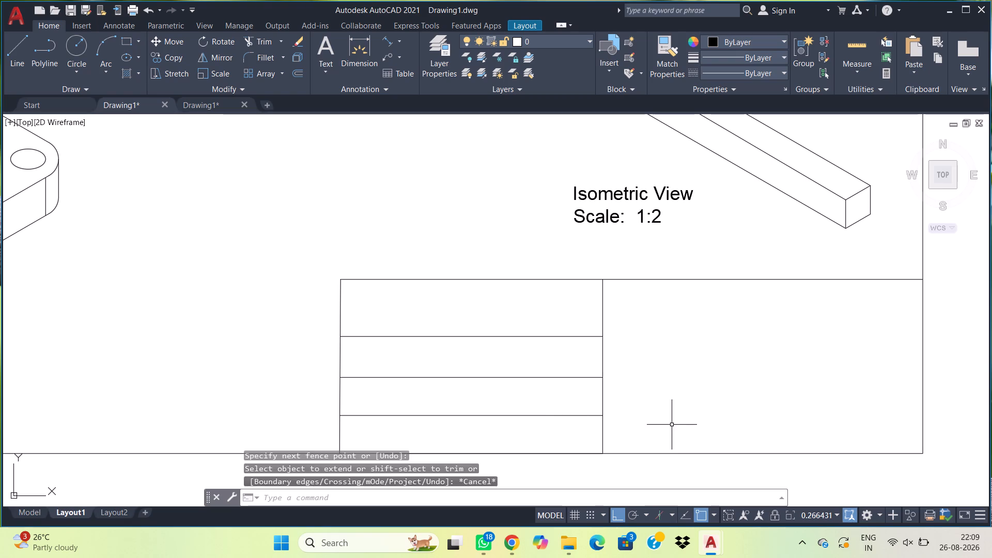
left_click(603, 326)
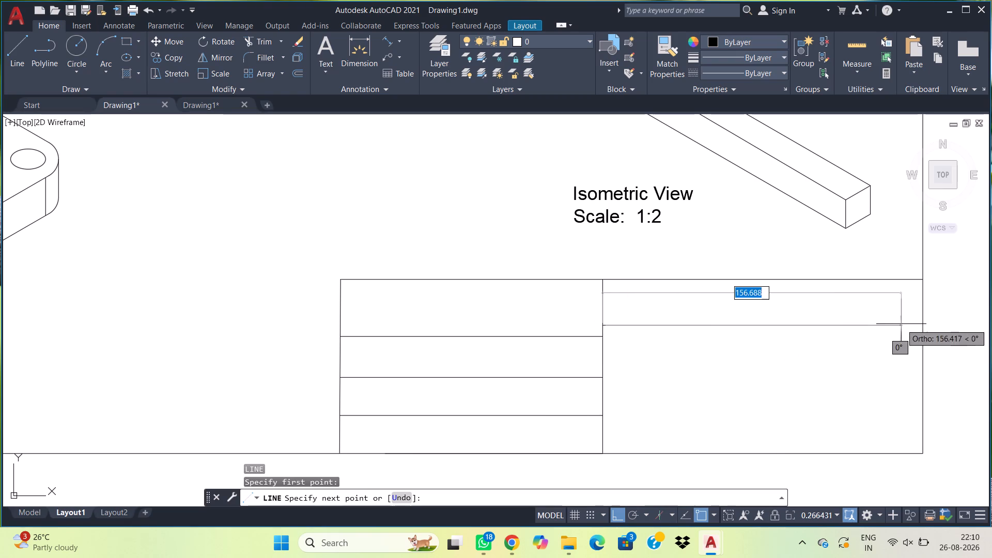
left_click(923, 322)
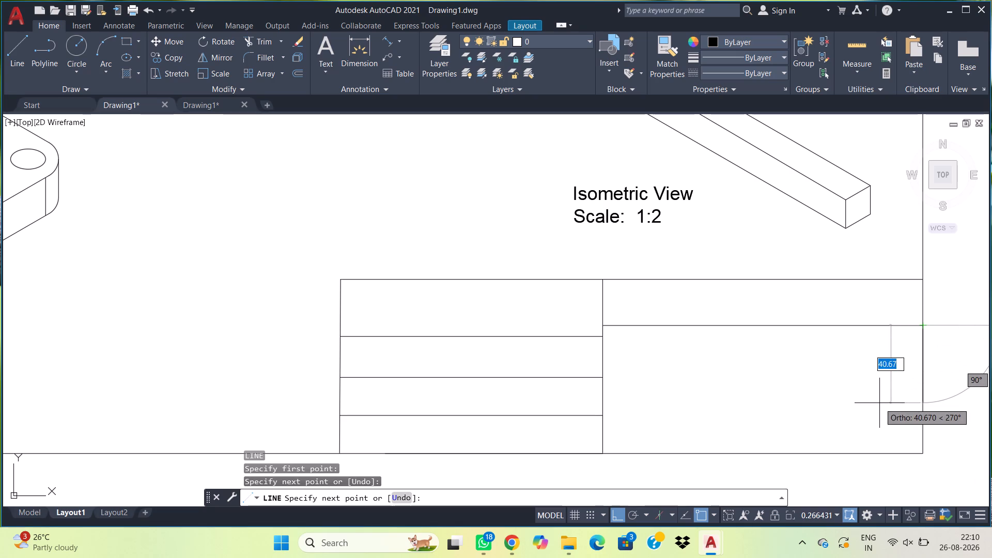
key("Escape")
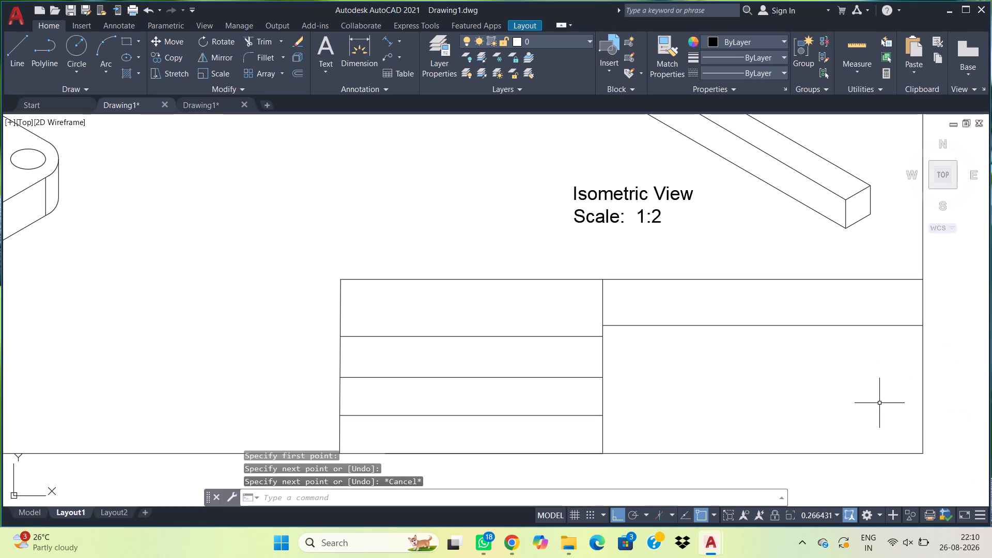
key("space")
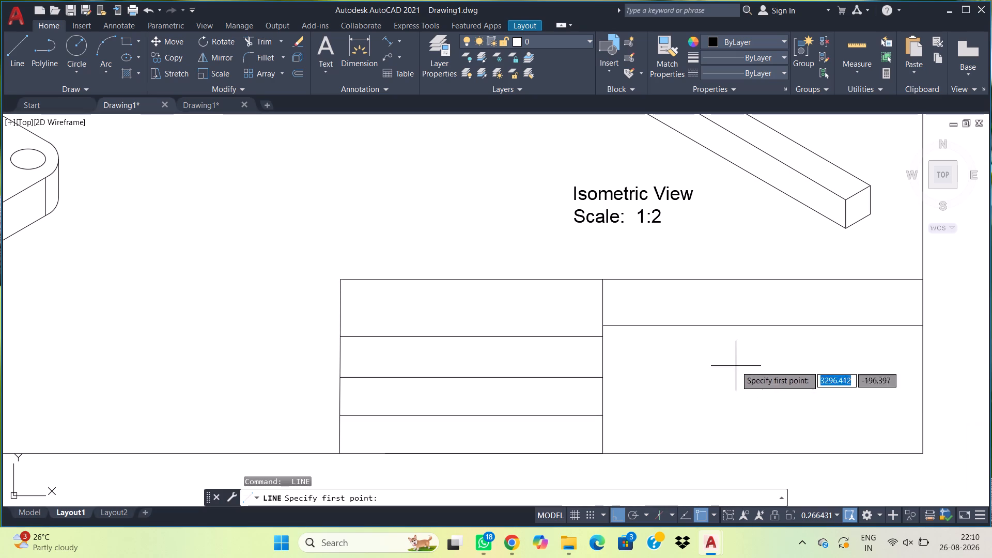
left_click(607, 376)
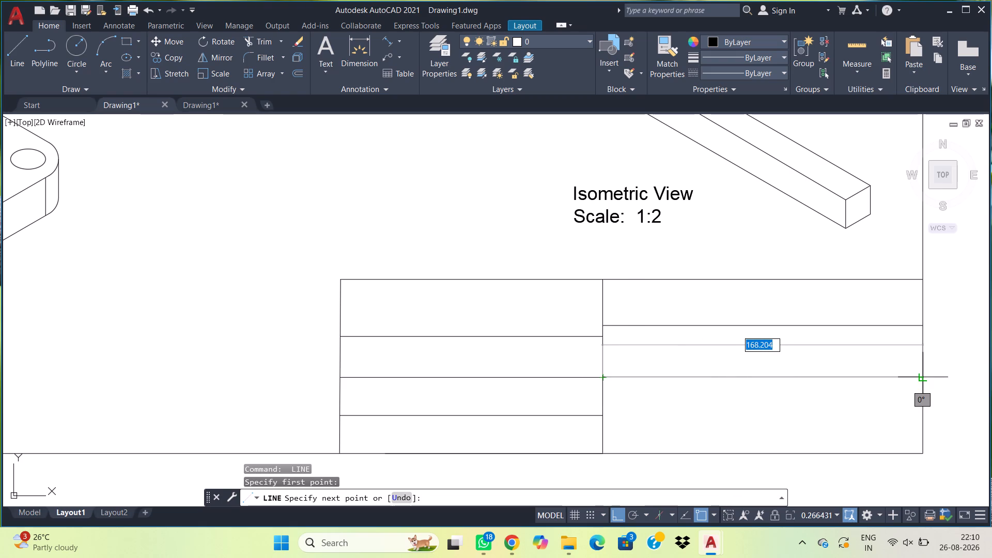
left_click(925, 379)
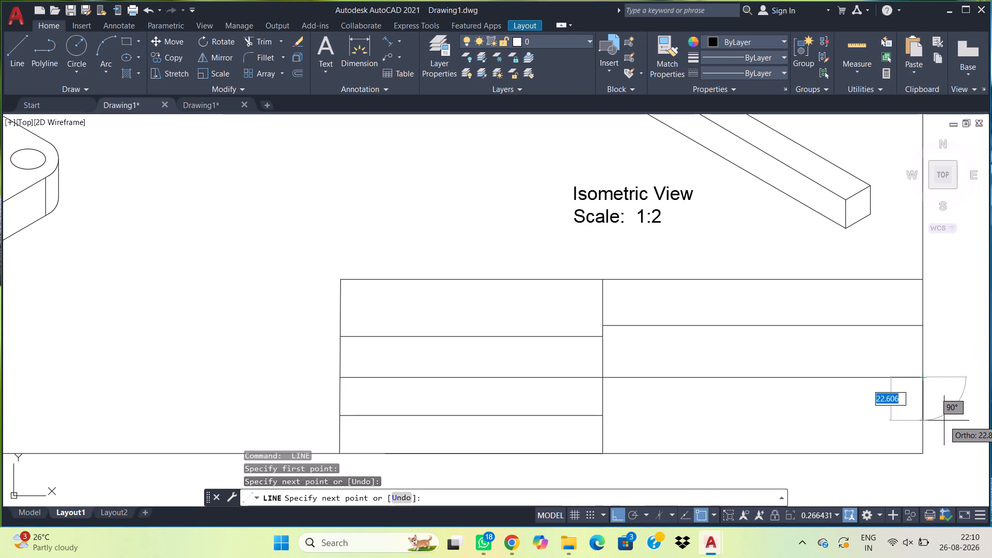
key("Escape")
key("space")
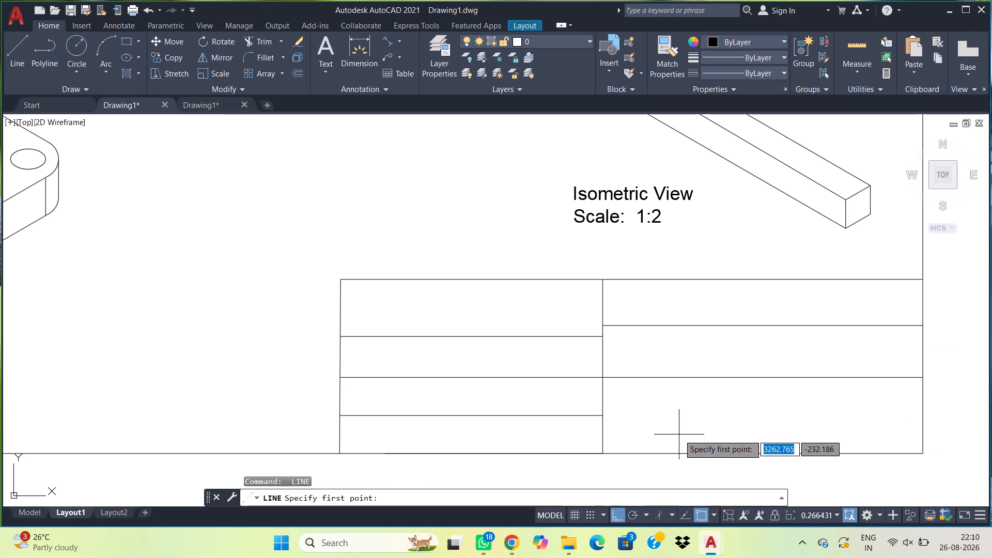
left_click(602, 424)
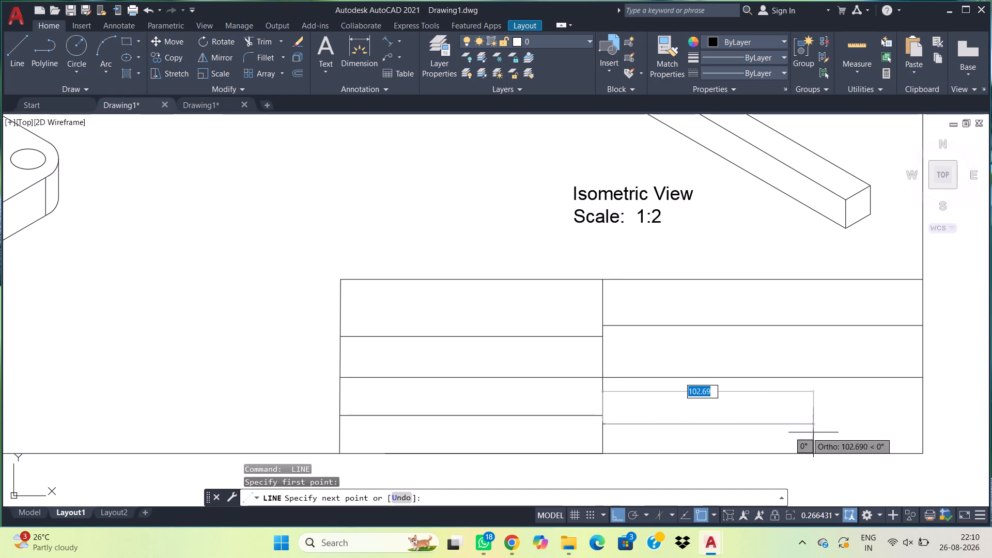
left_click(925, 423)
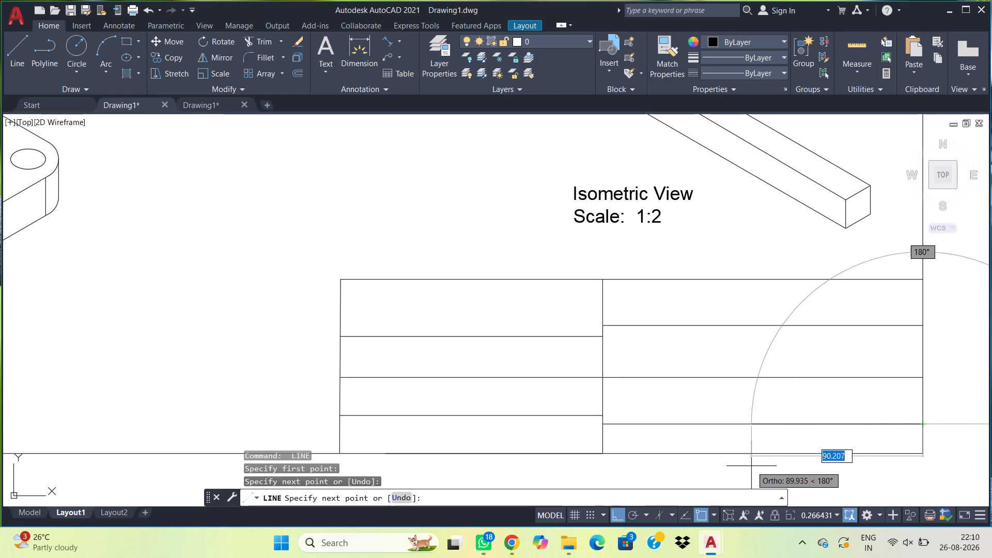
key("Escape")
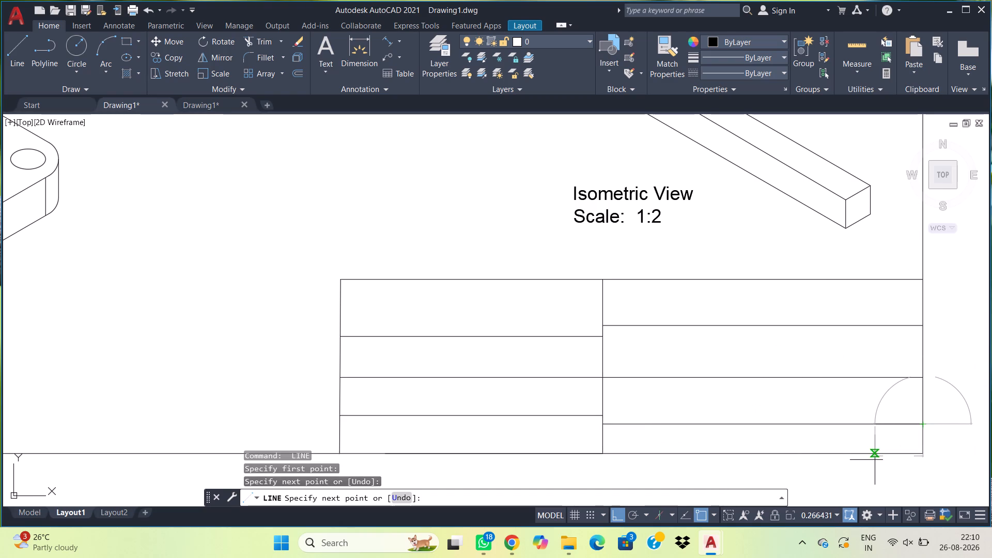
Draw two vertical dividers in the right compartment's third row, one near each end, leaving a wide middle cell.
key("space")
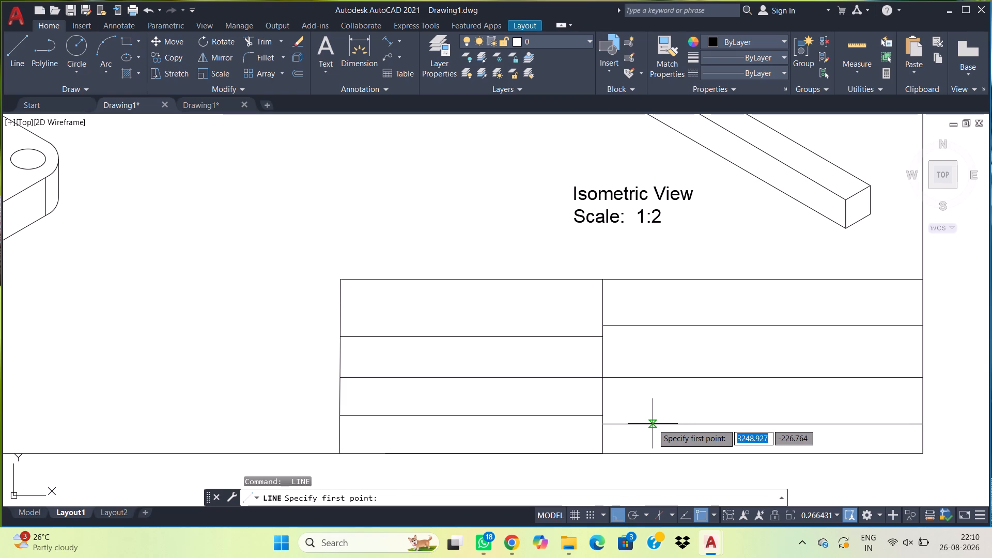
left_click(653, 424)
left_click(656, 377)
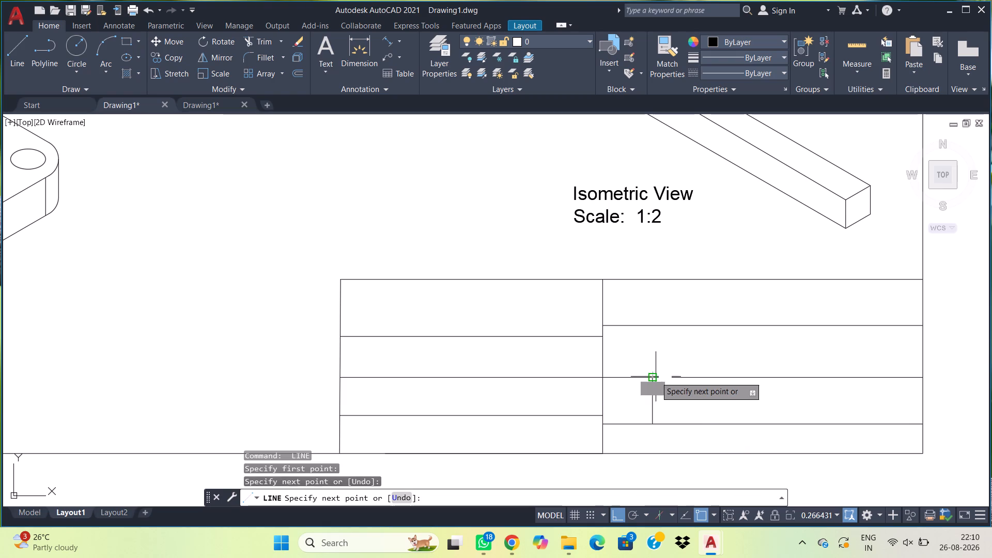
key("Escape")
key("space")
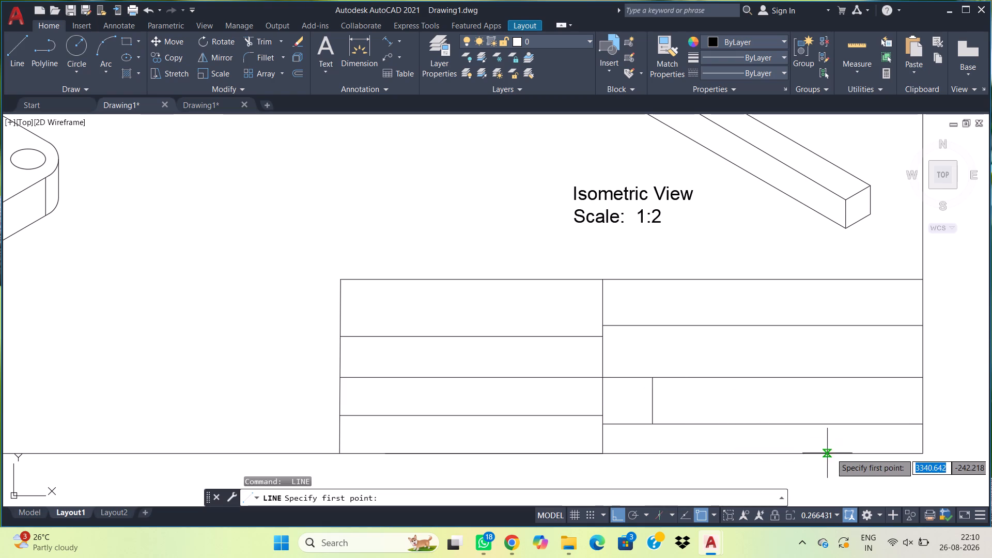
left_click(880, 425)
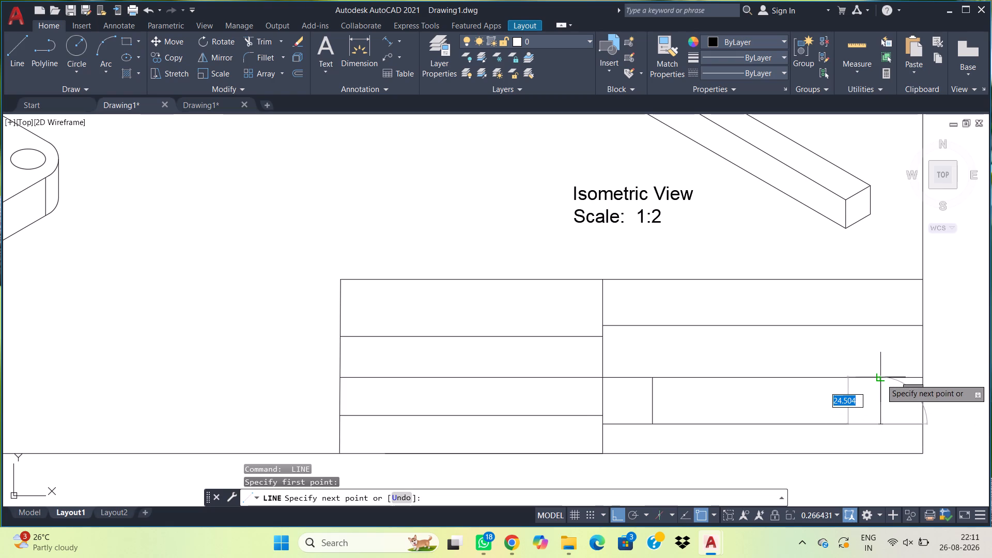
left_click(881, 379)
key("Escape")
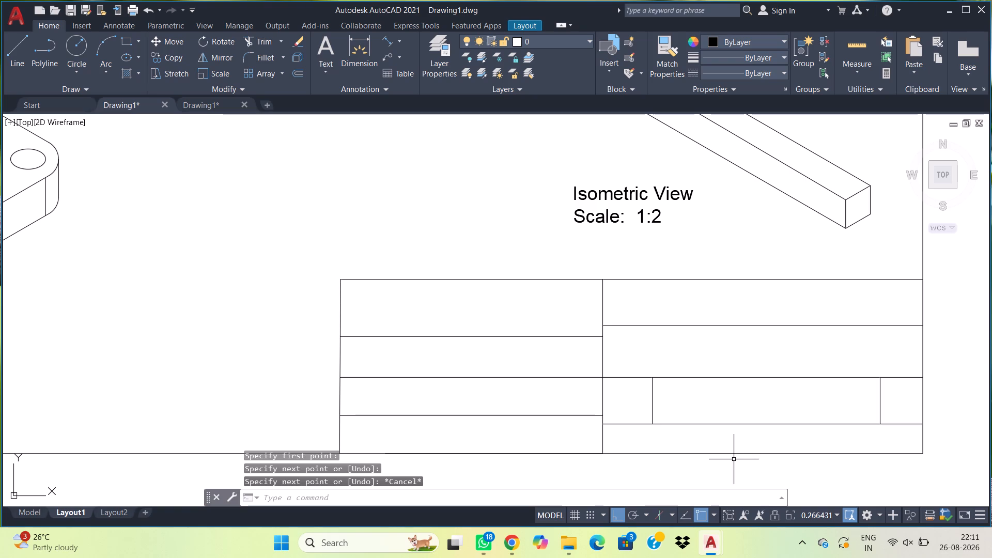
Draw a vertical divider in the right compartment's bottom row, about a quarter of its width from the central column line.
key("space")
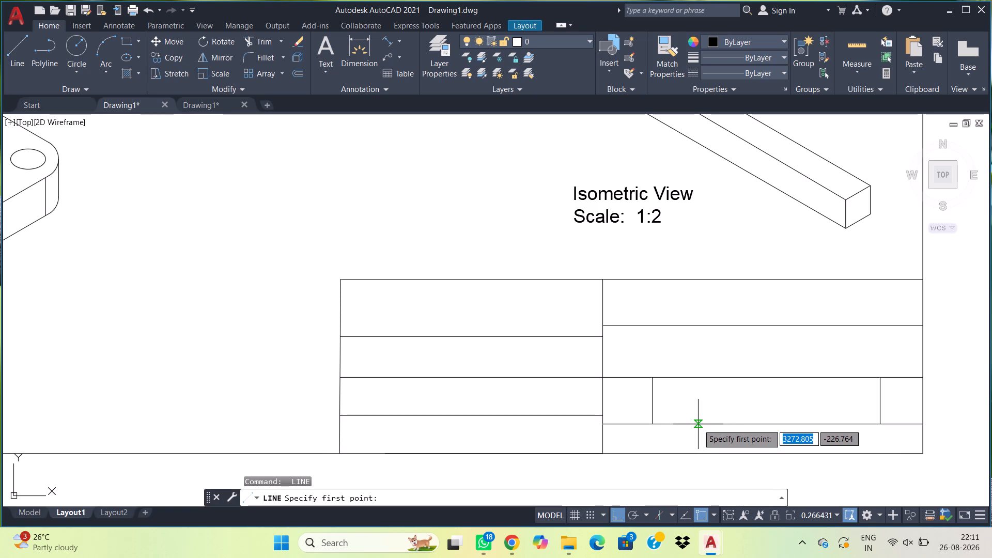
left_click(689, 424)
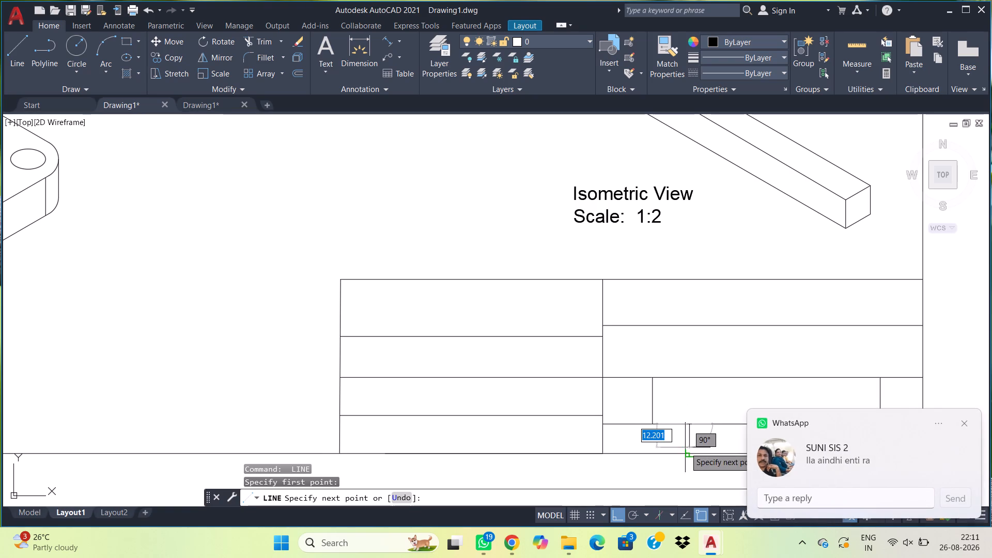
left_click(686, 456)
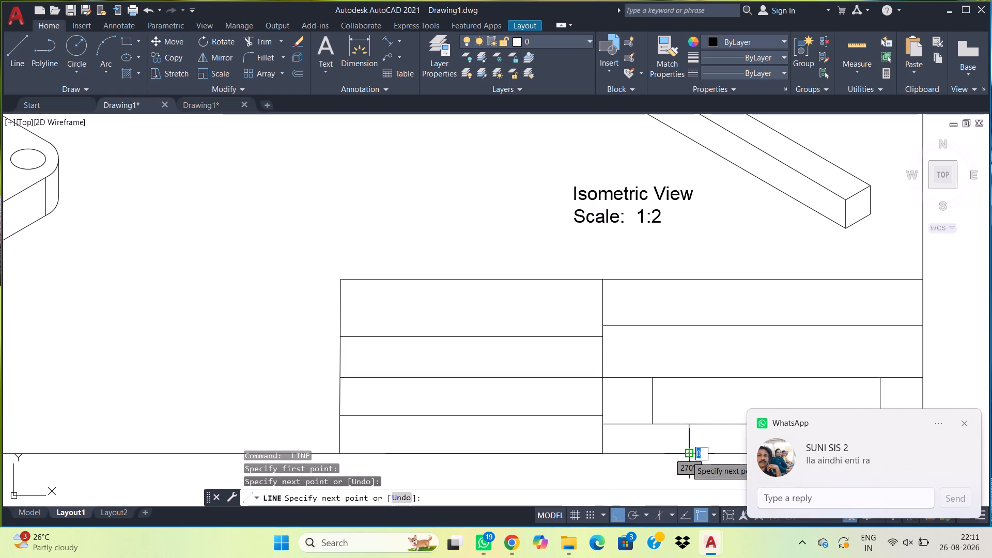
key("Escape")
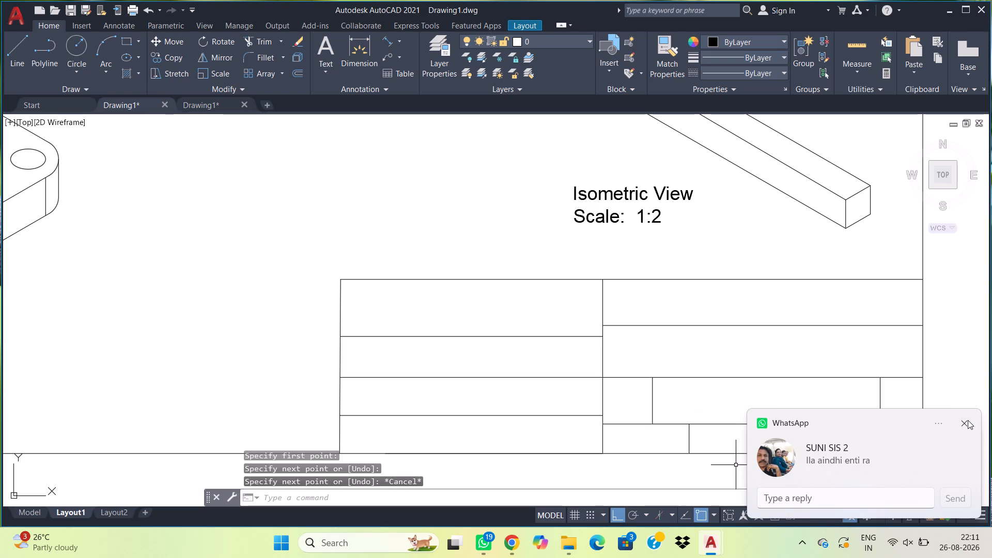
left_click(968, 420)
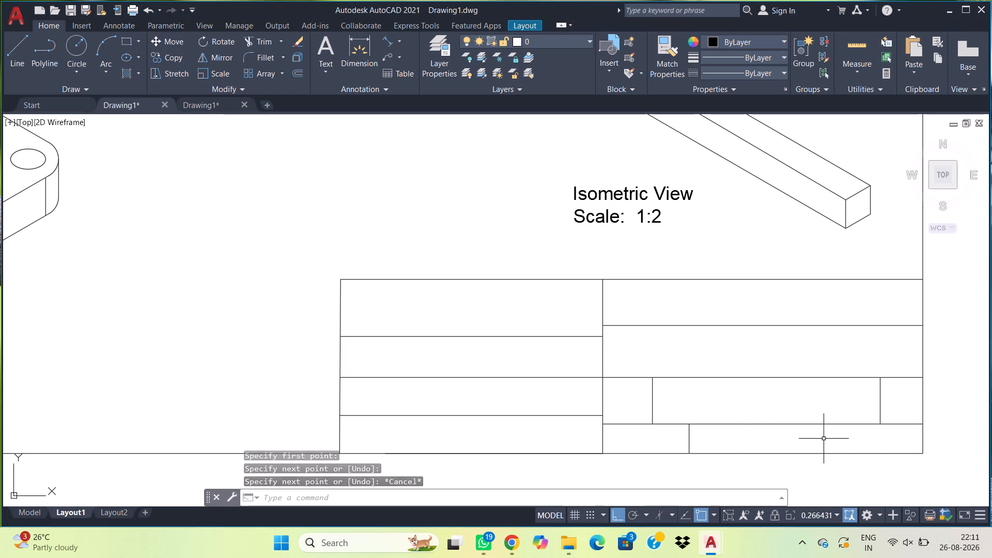
Draw two more vertical dividers in the right compartment's bottom row, about three fifths and three quarters of its width from the central column line.
key("space")
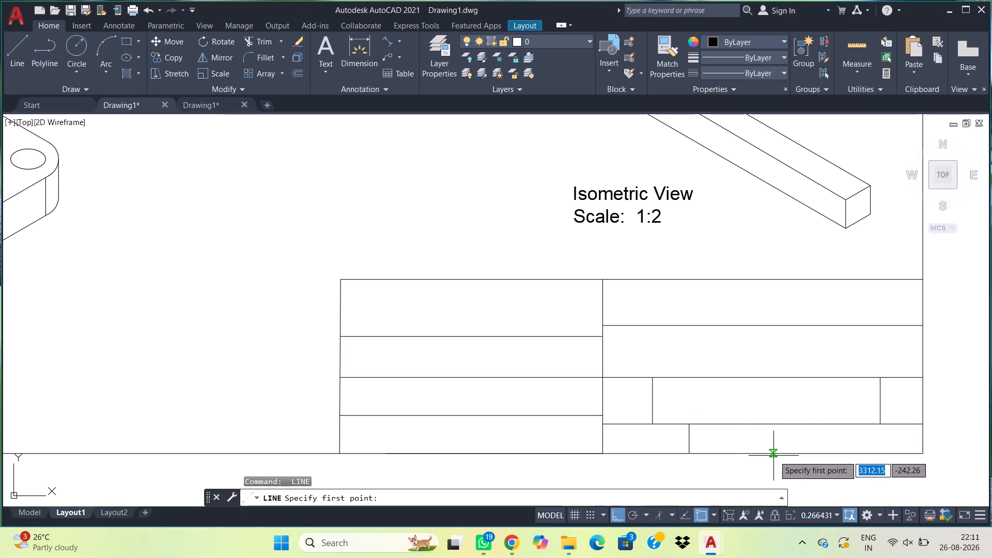
left_click(791, 454)
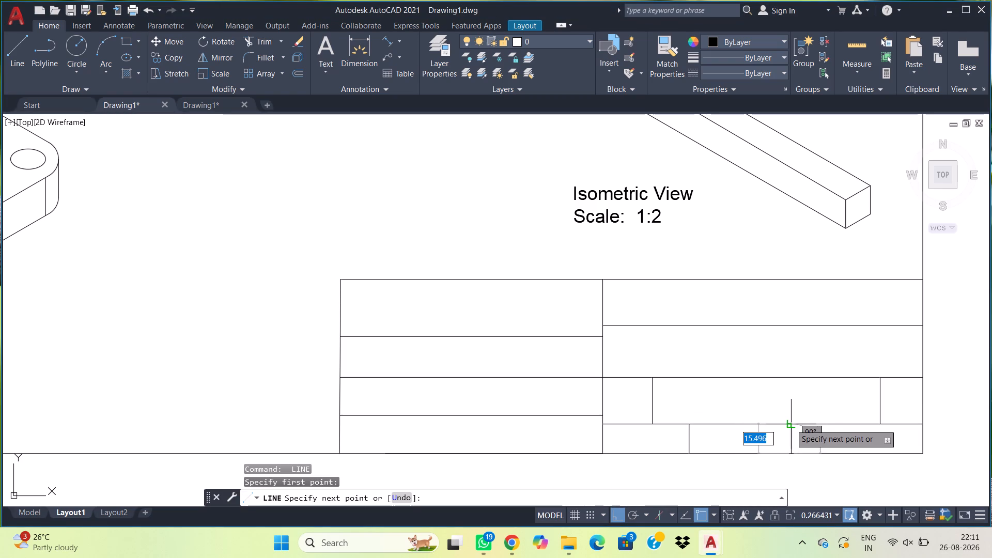
left_click(791, 424)
key("Escape")
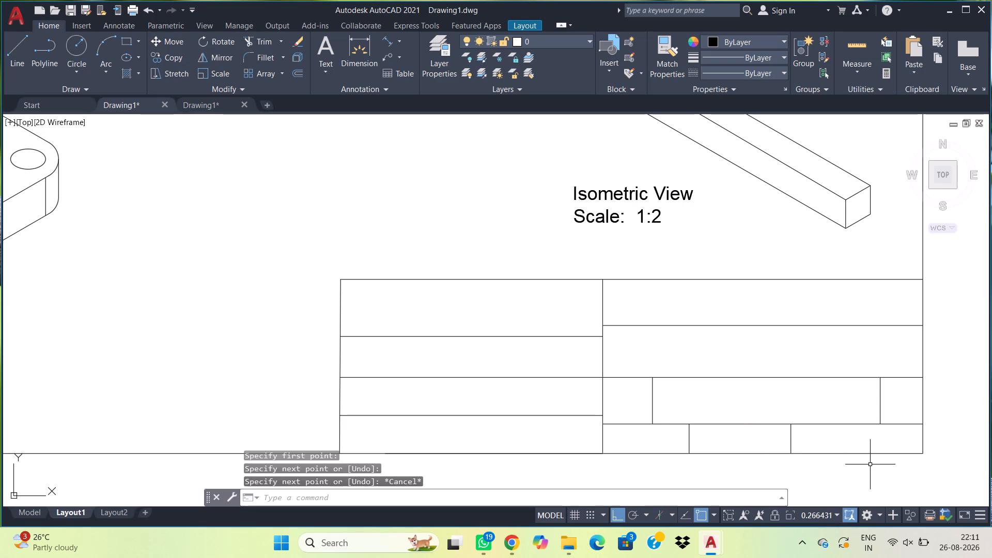
key("space")
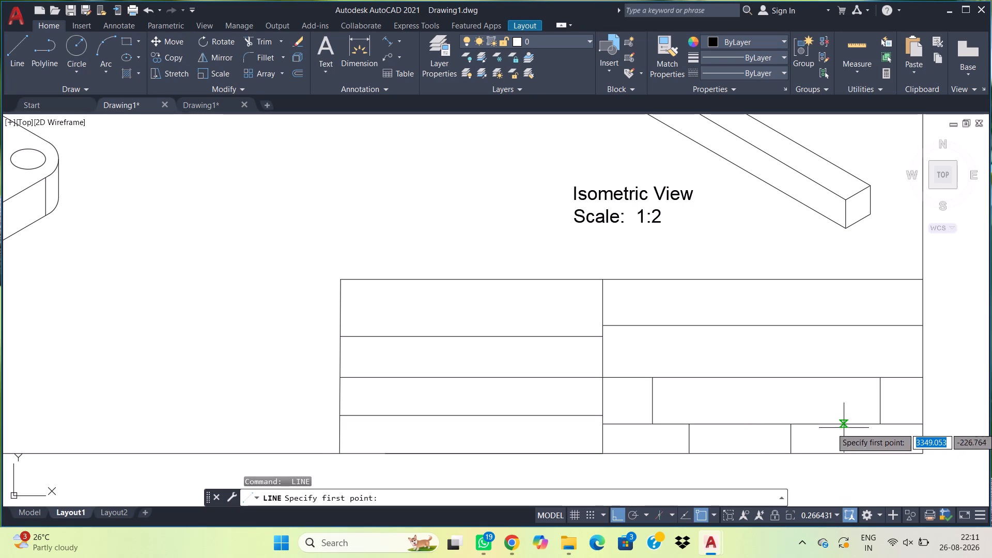
left_click(849, 424)
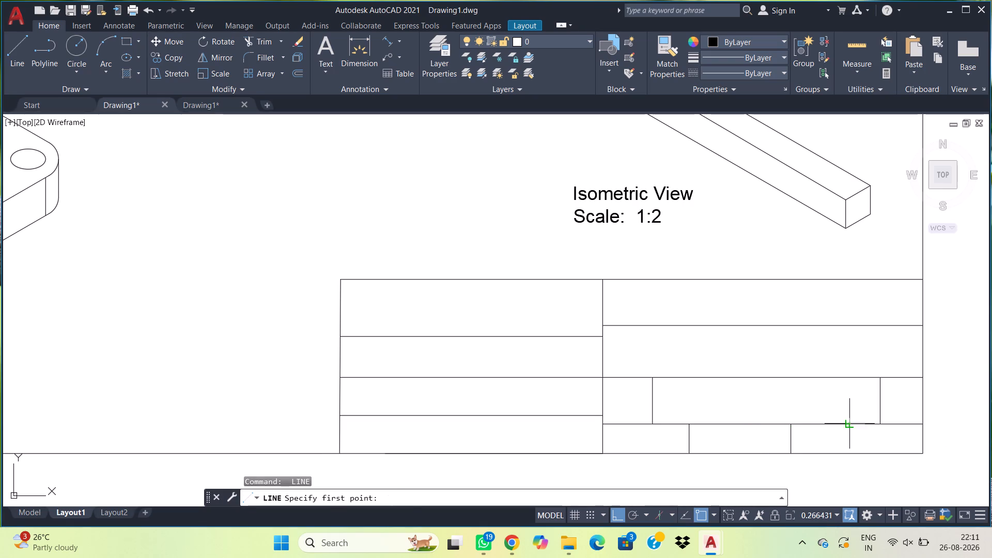
left_click(851, 452)
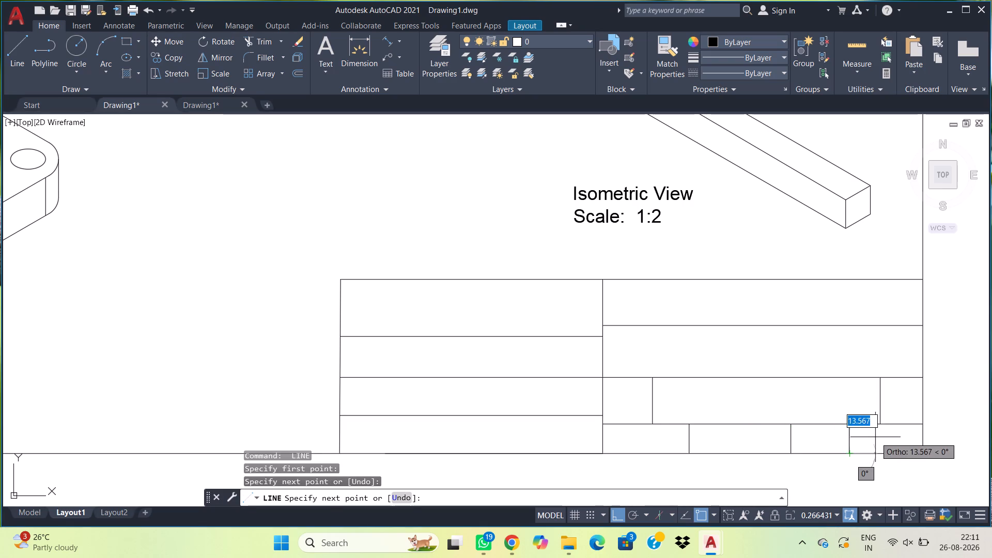
key("Escape")
Draw a vertical divider through the left compartment's lower three rows, about a quarter of its width from the central column line.
middle_click_drag(593, 426, 645, 415)
key("space")
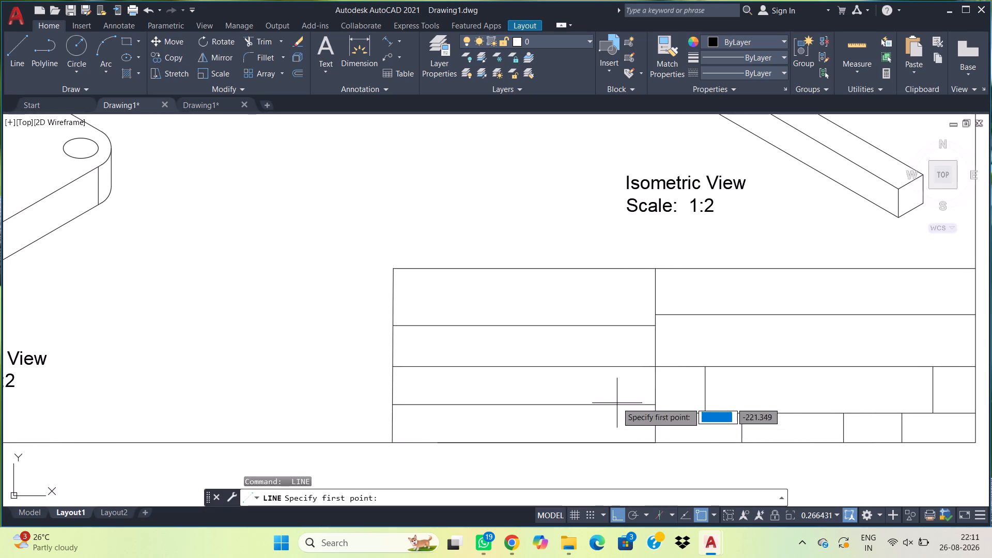
left_click(592, 326)
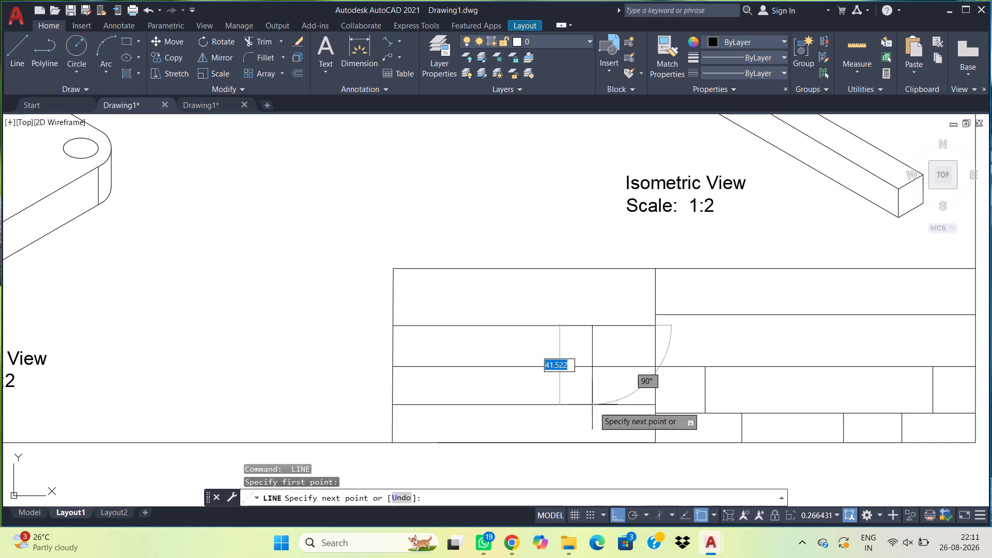
left_click(590, 441)
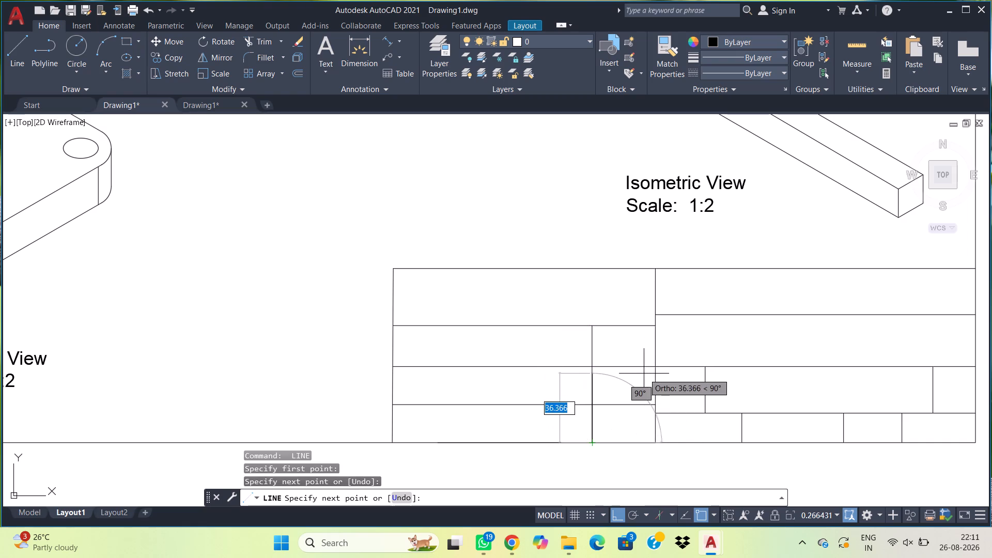
key("Escape")
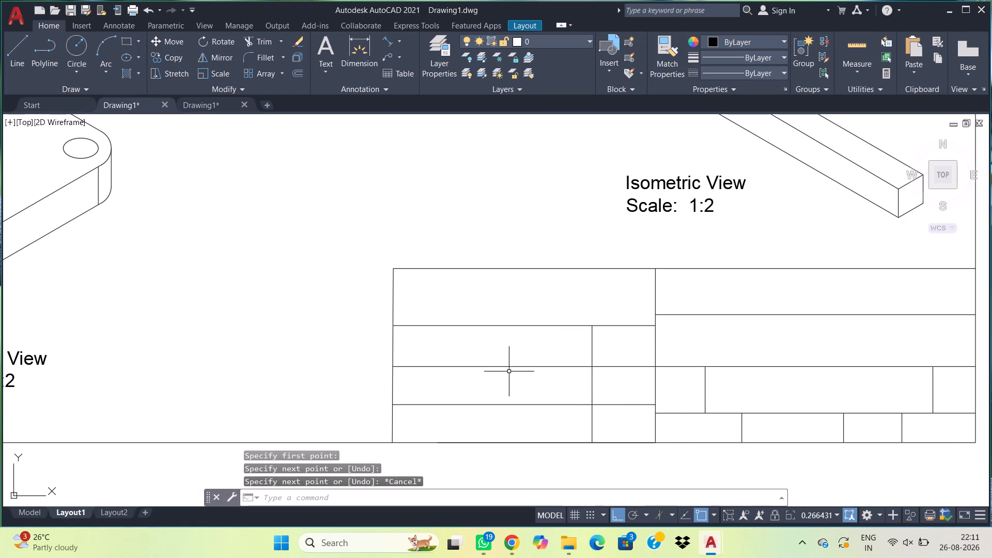
Place multiline text across the left compartment's top cell with the first line "This drawing is our property.".
middle_click_drag(509, 371, 623, 397)
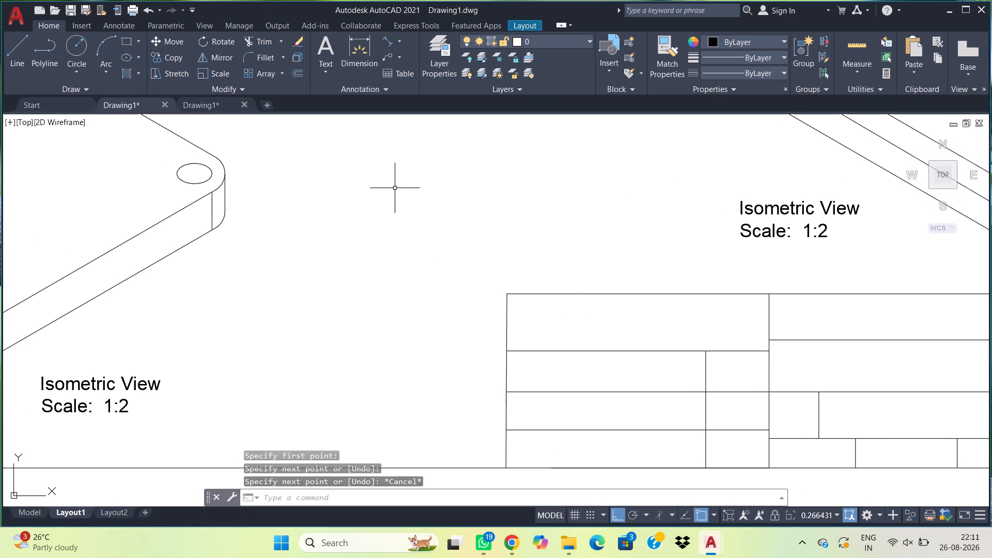
left_click(326, 58)
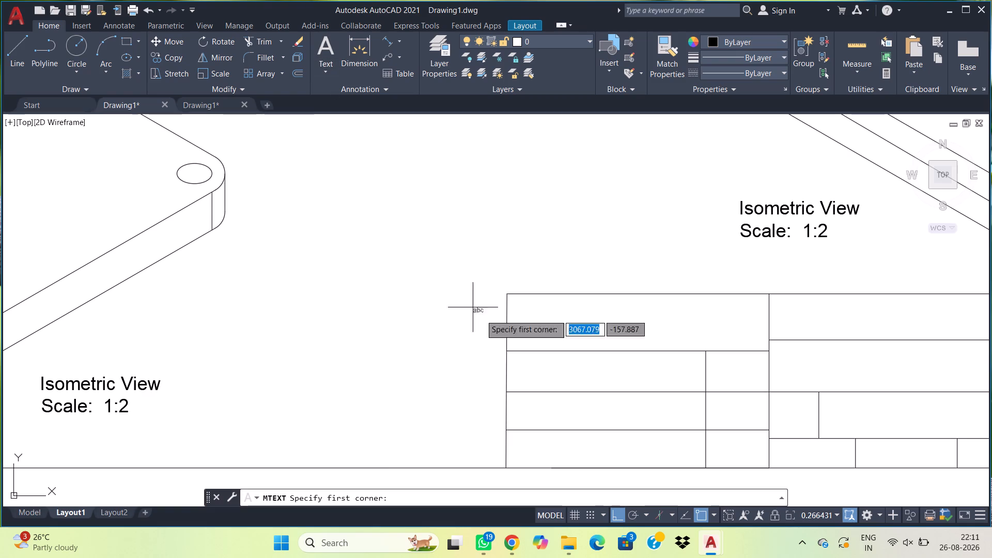
left_click(514, 305)
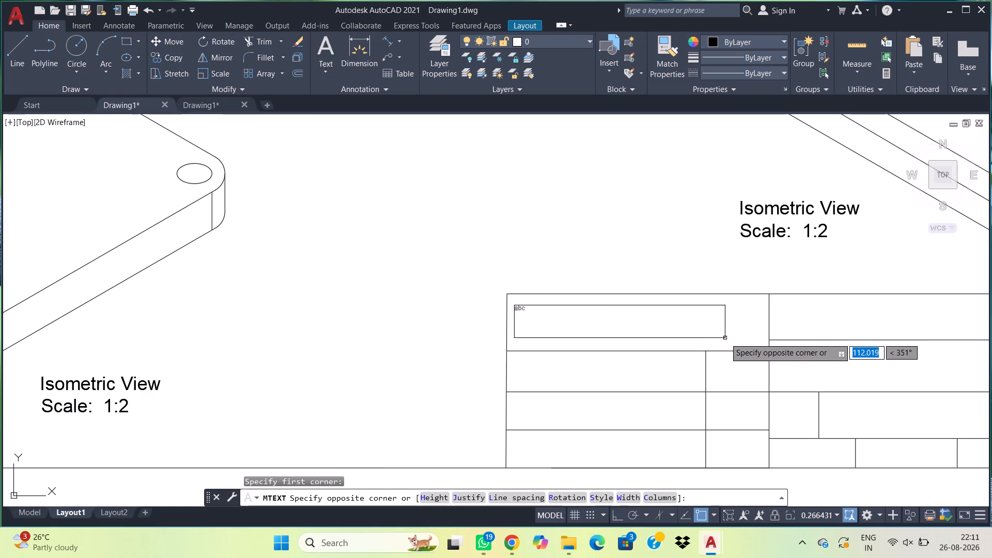
left_click(761, 346)
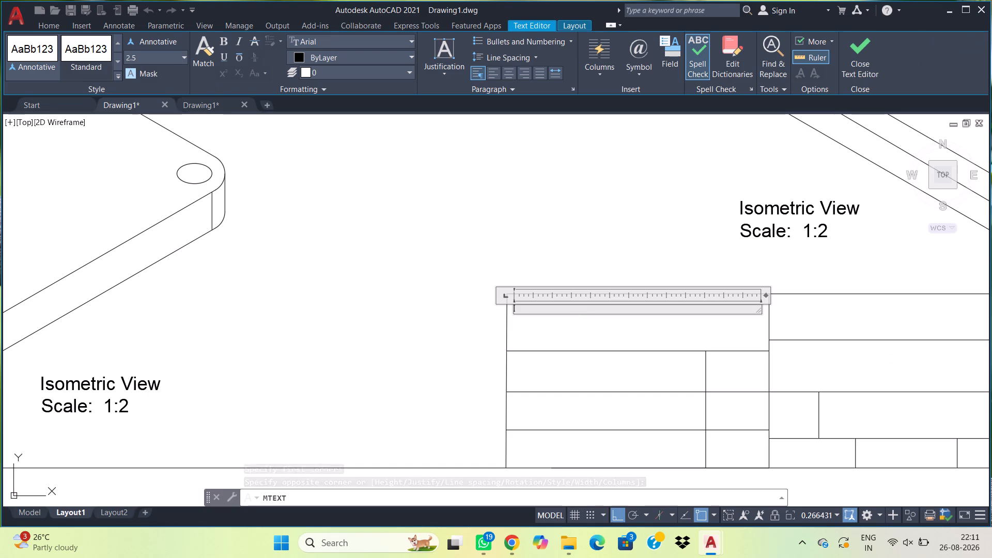
type("Thi")
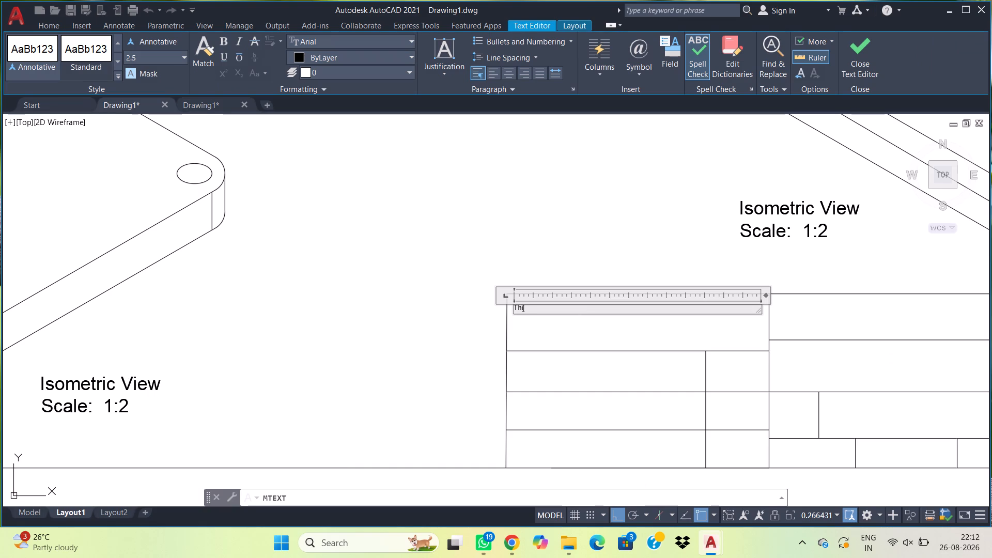
type("s")
key("space")
type("dr")
key("a")
type("wing")
key("space")
type("is our")
key("space")
key("p")
type("ro")
type("perty")
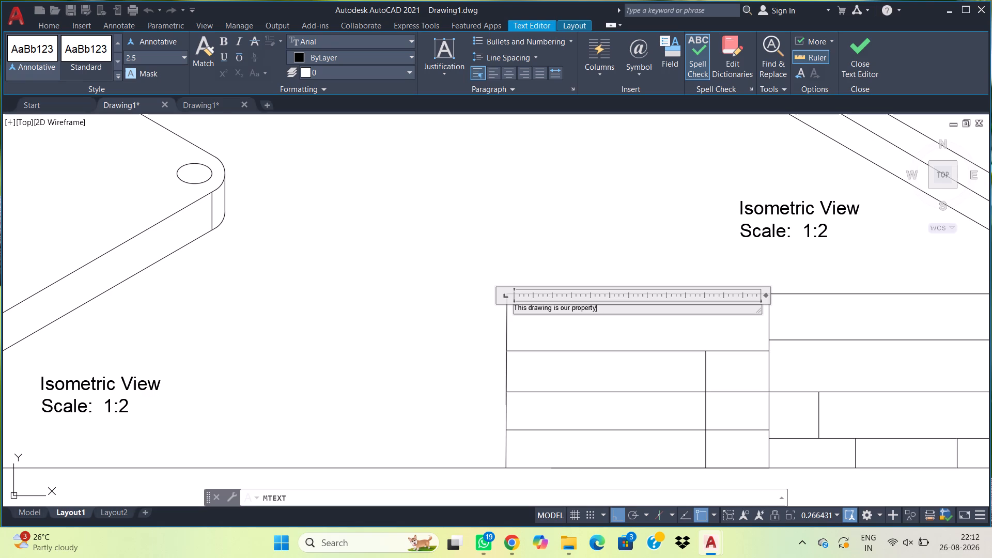
key("period")
Add the second line "It can't be reproduced" to the multiline text in the left compartment's top cell.
key("Return")
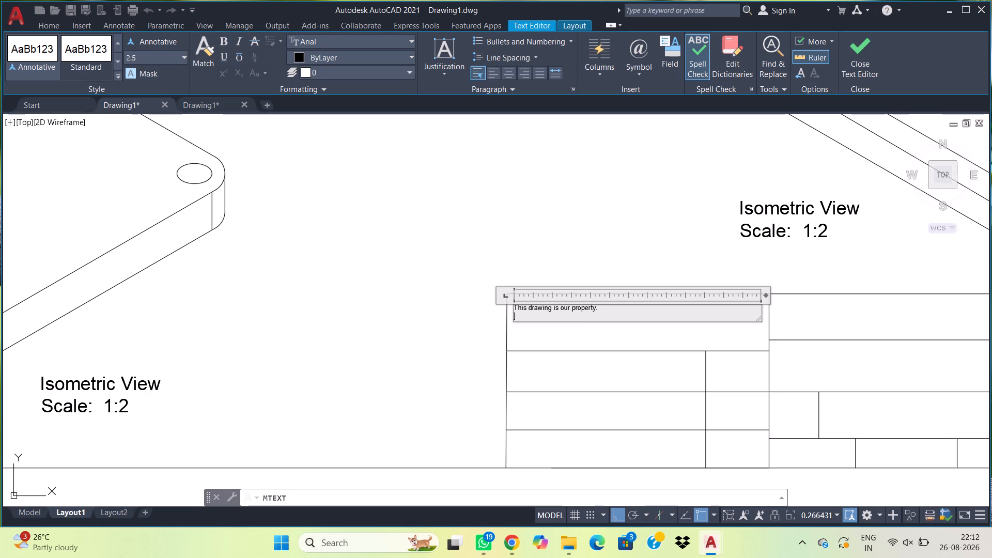
key("shift+t")
key("BackSpace")
key("shift+i")
key("t")
key("space")
type("can")
key("apostrophe")
key("t")
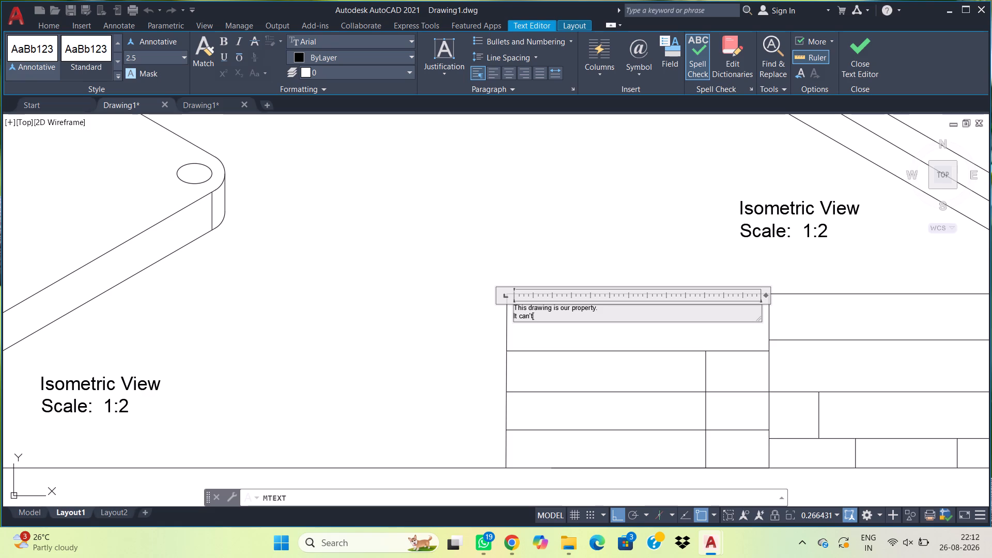
key("space")
type("be")
key("space")
type("re")
type("pro")
type("duced")
Add the third line "or communicated without" to the property notice.
key("Return")
type("od")
key("BackSpace")
type("r com")
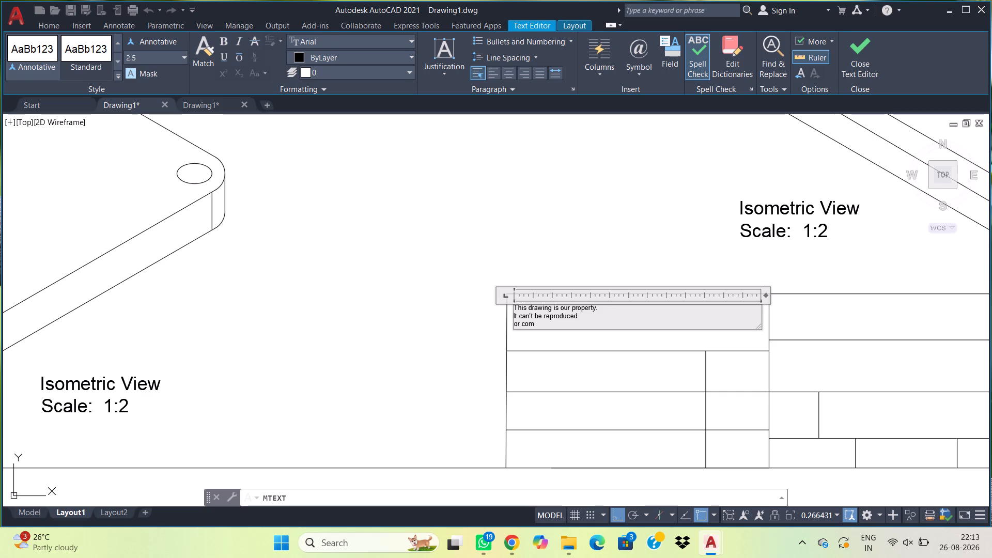
type("muni")
type("cated")
key("space")
type("with")
type("out")
Complete the property notice with the fourth line "our written agreement." and finish the text.
key("Return")
type("our")
key("space")
type("wi")
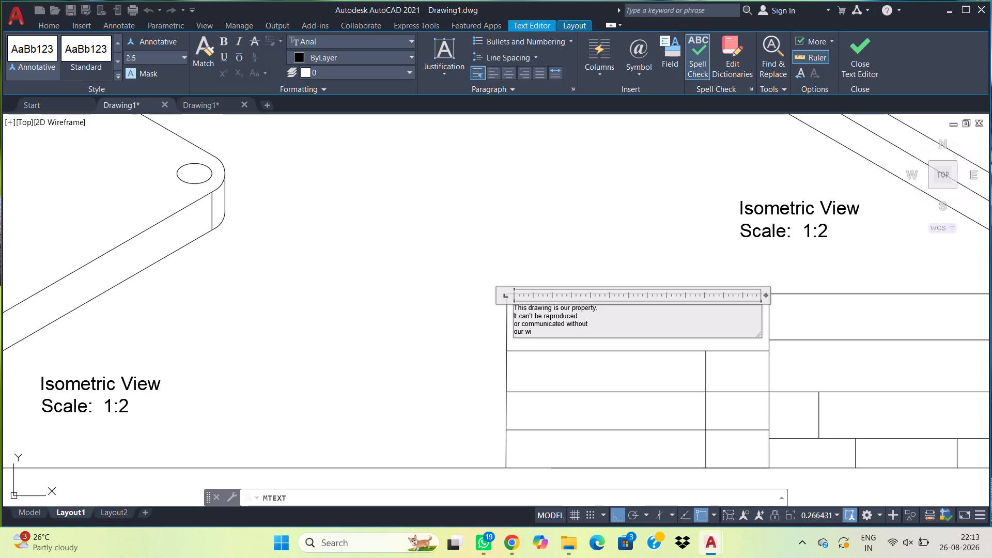
key("BackSpace")
type("ritten")
key("space")
key("a")
type("gr")
type("eement")
key("period")
left_click(633, 243)
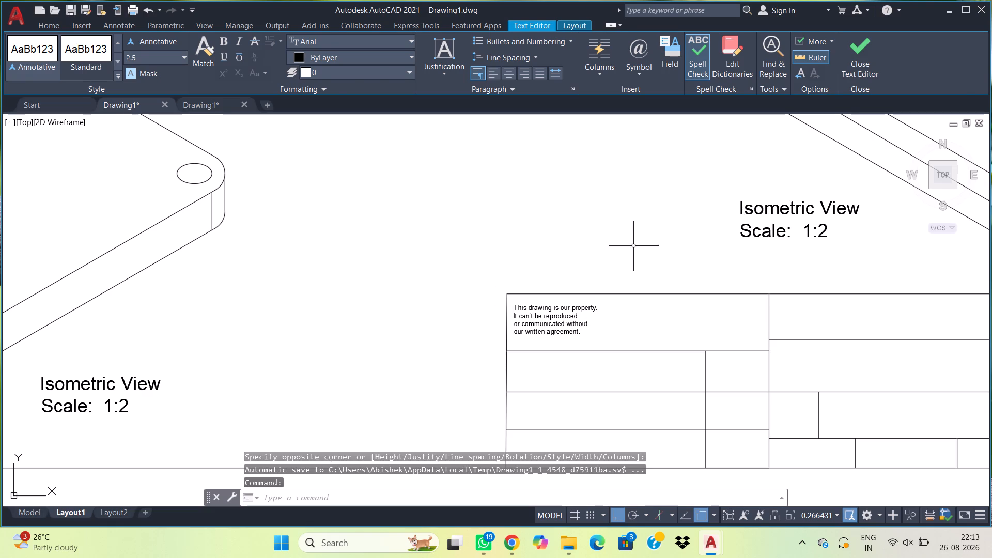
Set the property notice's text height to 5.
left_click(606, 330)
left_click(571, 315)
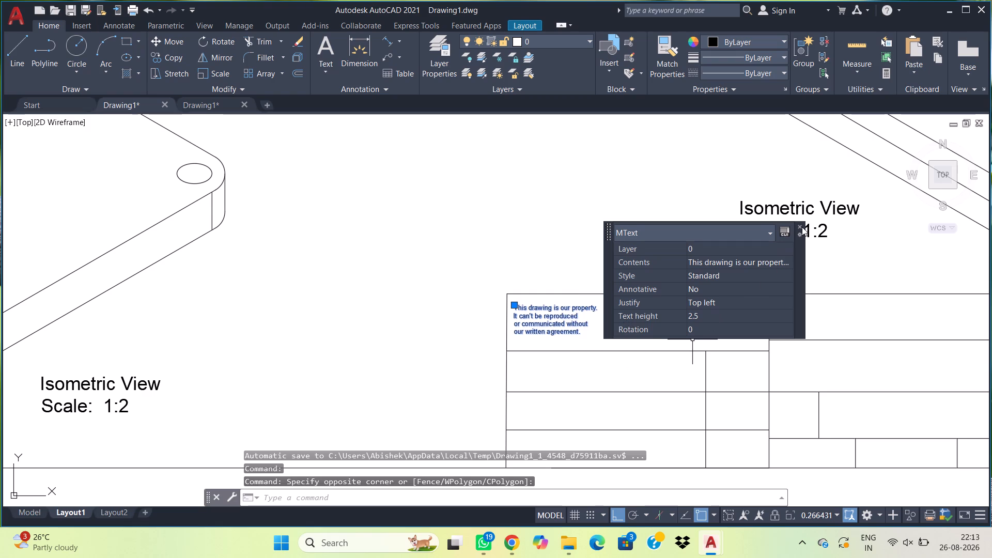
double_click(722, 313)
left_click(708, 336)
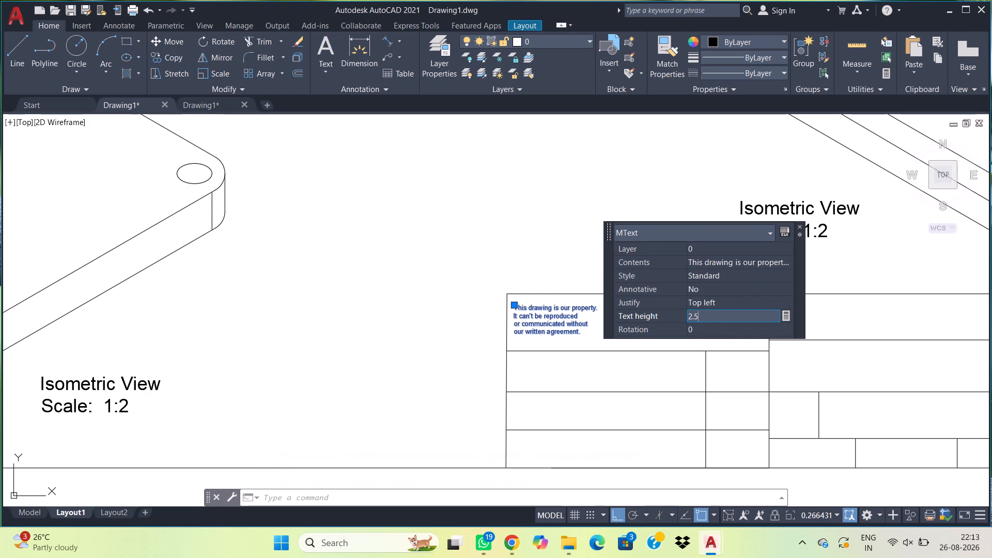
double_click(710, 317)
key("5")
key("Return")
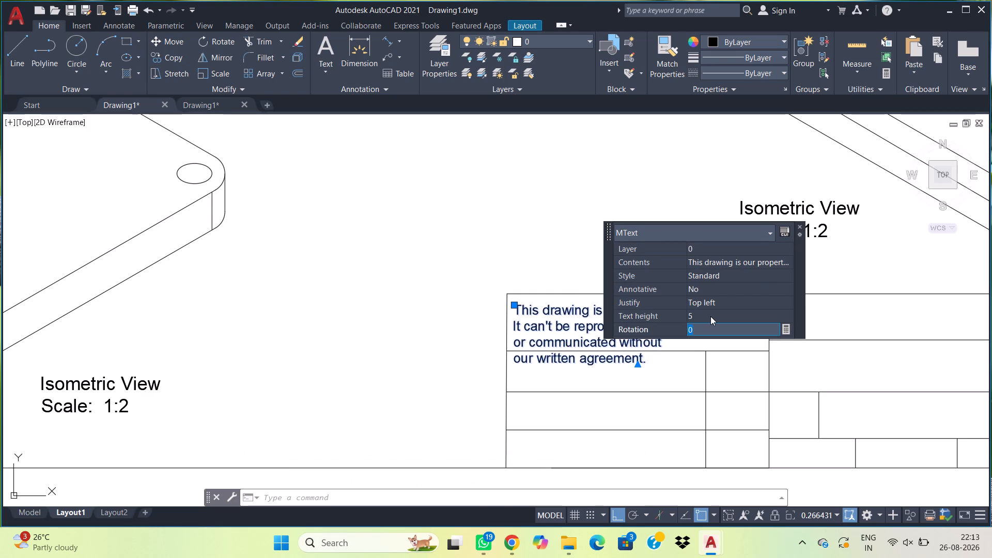
Set the property notice's text height to 4.
double_click(708, 315)
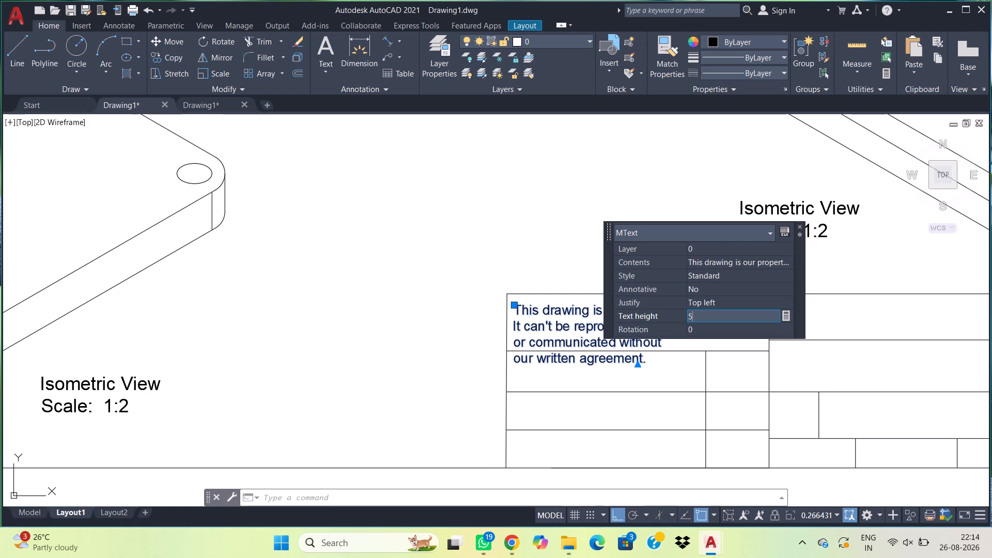
double_click(708, 315)
key("4")
key("Return")
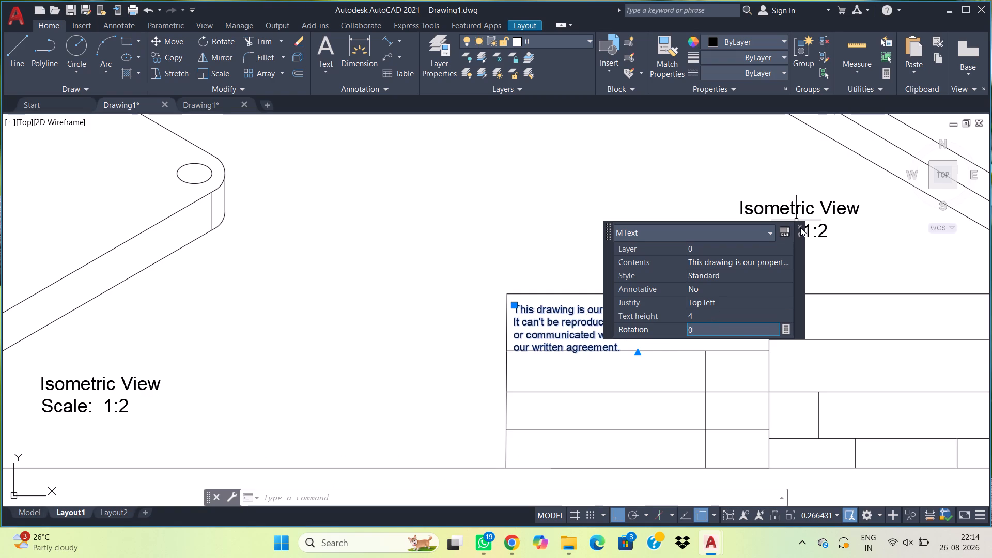
left_click(800, 227)
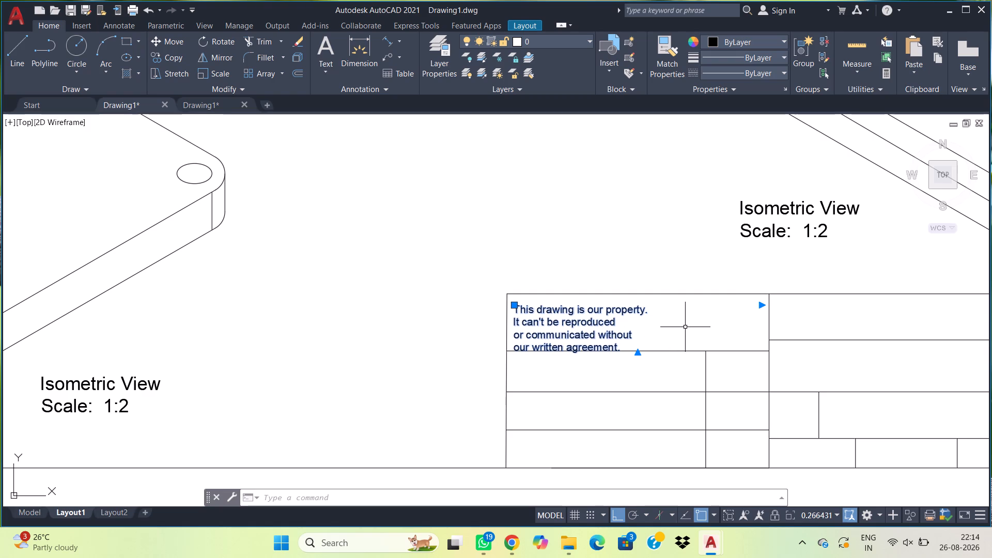
Move the property notice slightly upward so all four lines sit inside the left compartment's top cell.
type("m")
key("space")
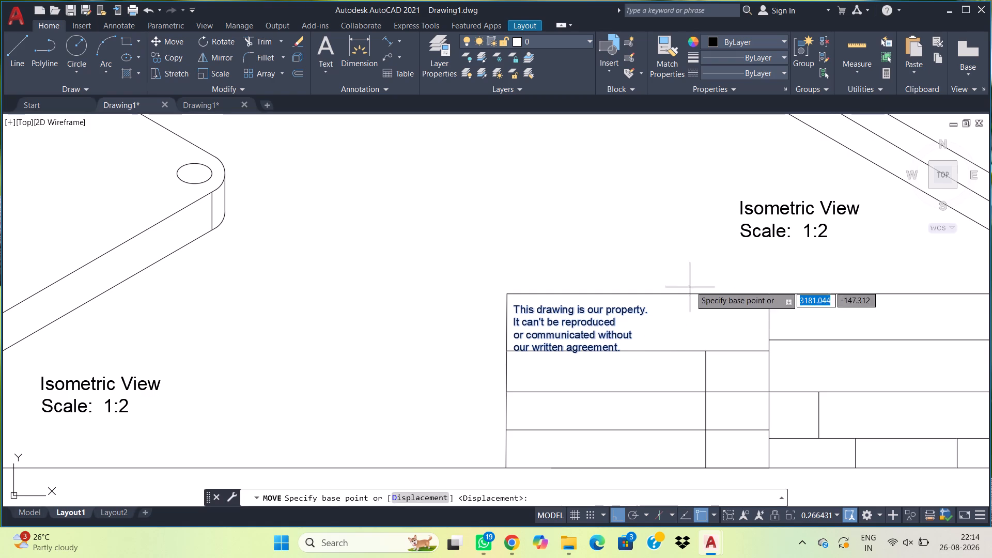
left_click(692, 262)
left_click(696, 257)
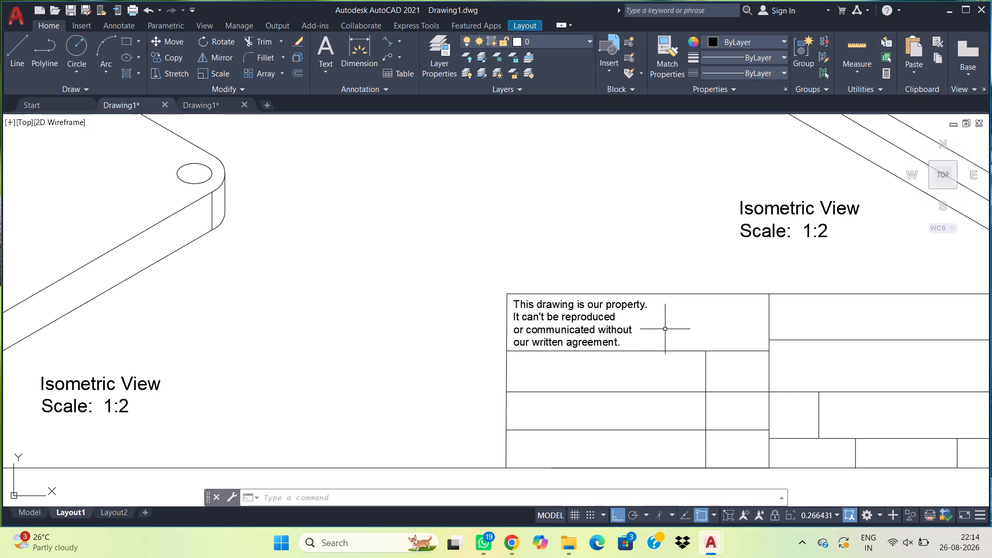
Move the property notice about 55 units right within its cell, toward the cell's right edge.
scroll(722, 356, "down", 2)
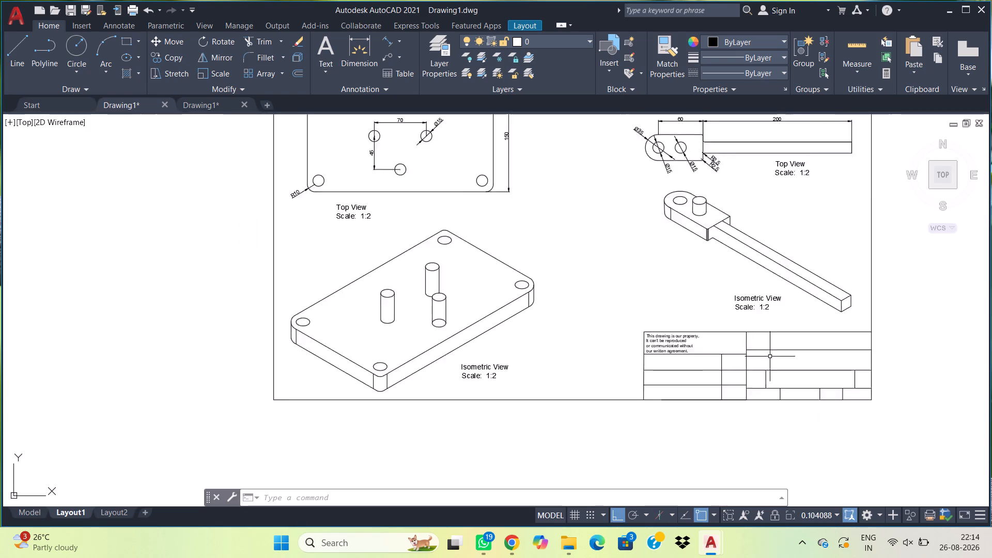
scroll(770, 357, "down", 1)
scroll(780, 363, "up", 1)
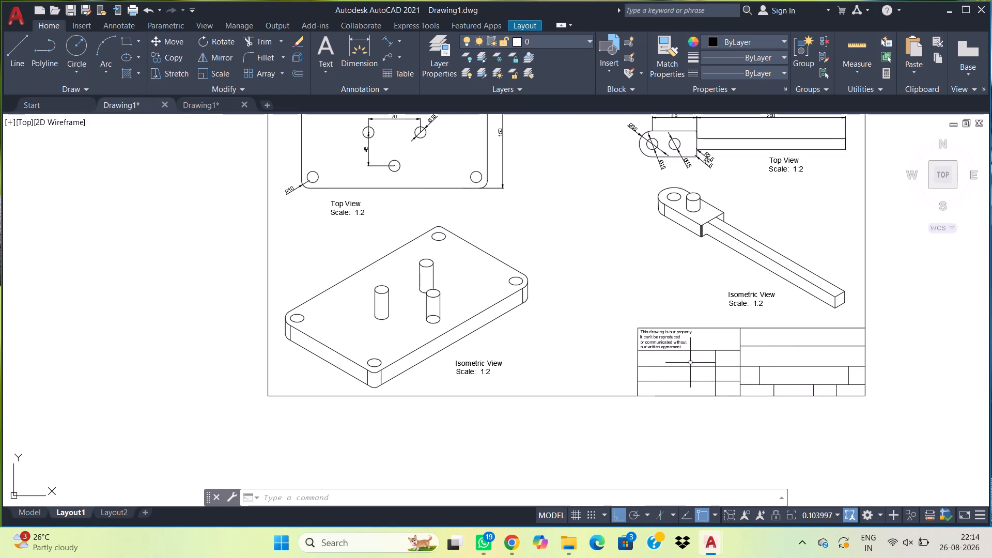
scroll(680, 352, "up", 1)
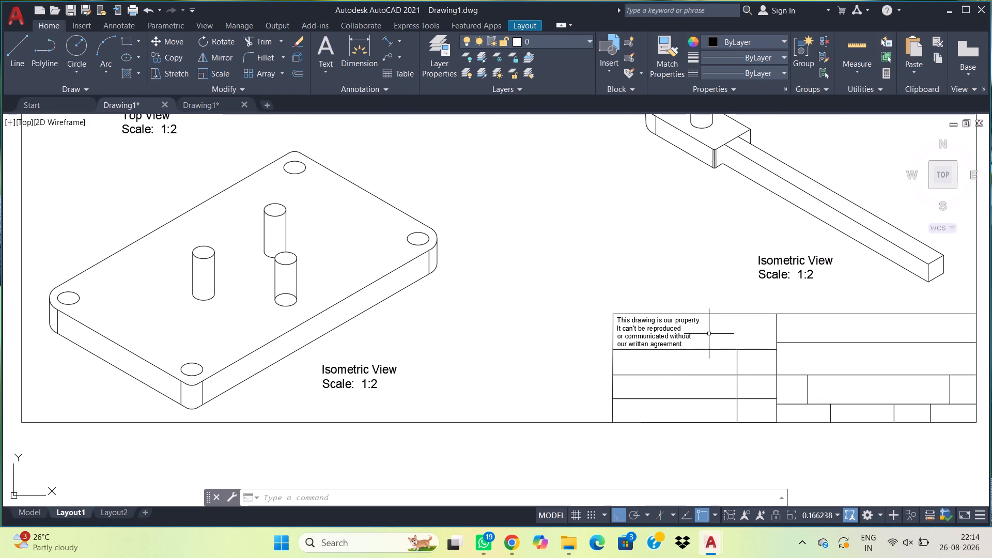
left_click(714, 334)
left_click(673, 327)
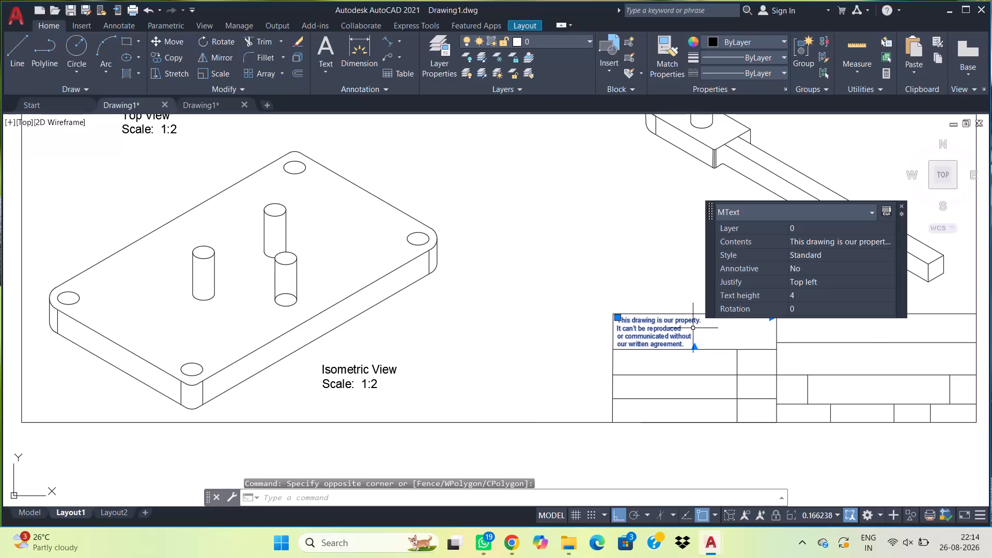
type("m")
key("space")
left_click(719, 330)
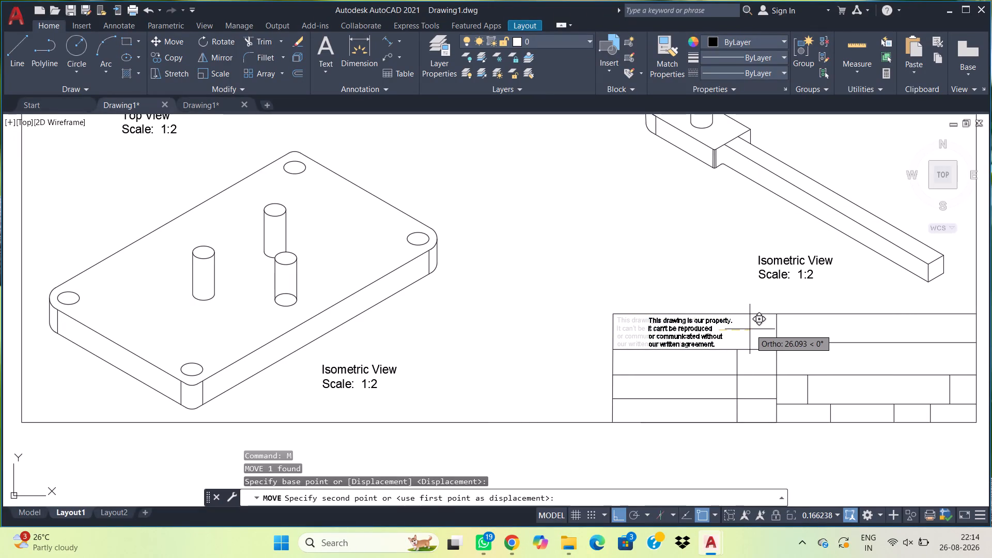
left_click(784, 326)
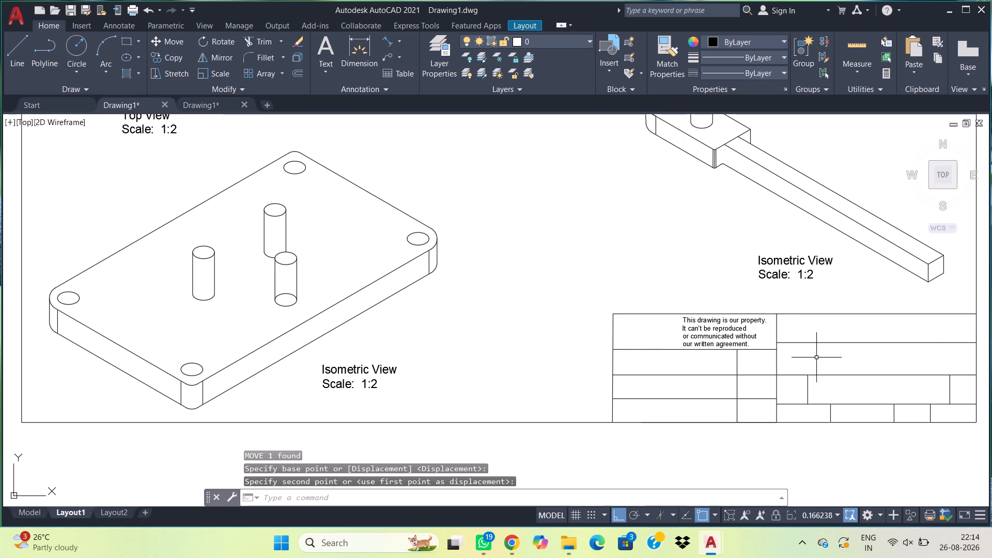
Move the DRAWN BY text slightly right and down, about 3 units, within its cell below the property notice.
middle_click_drag(816, 358, 770, 354)
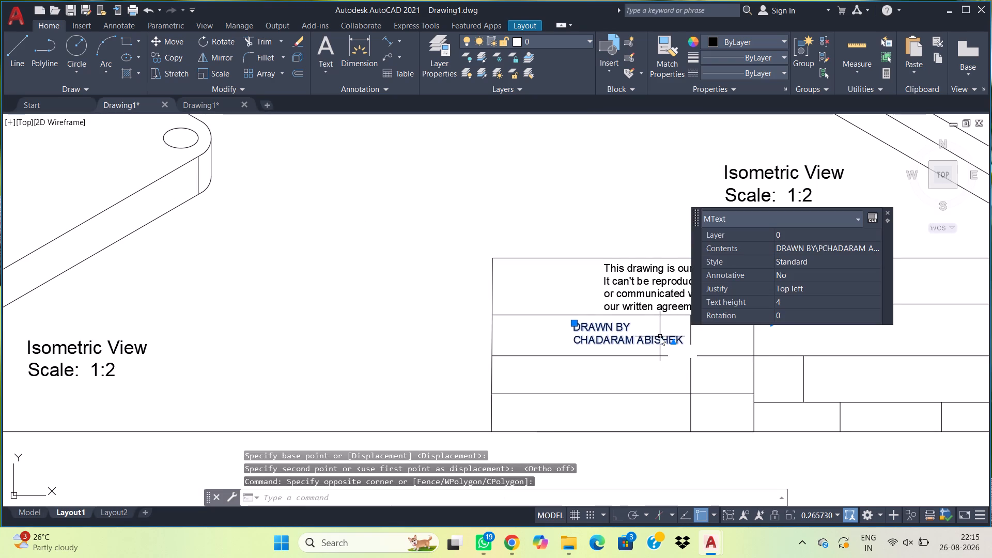
key("space")
left_click(627, 368)
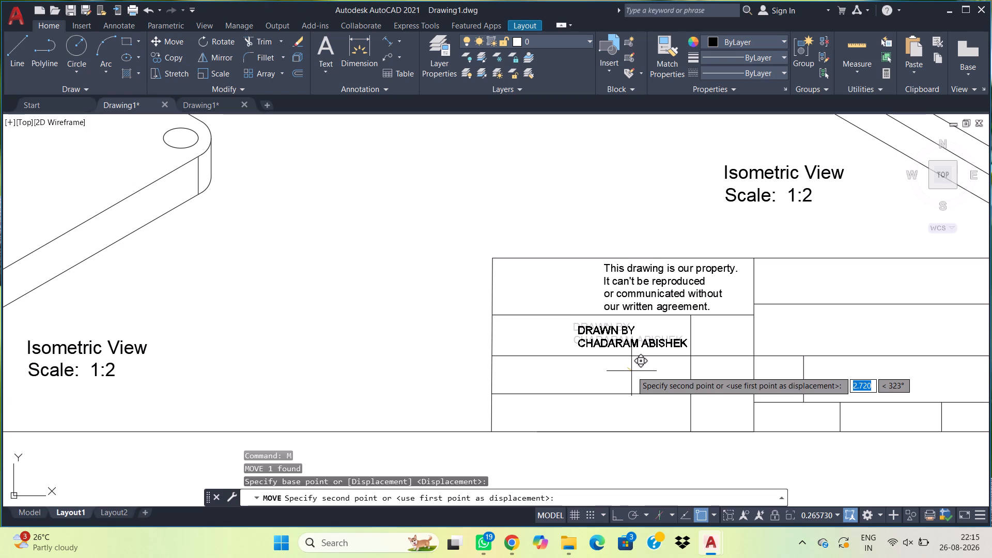
left_click(631, 371)
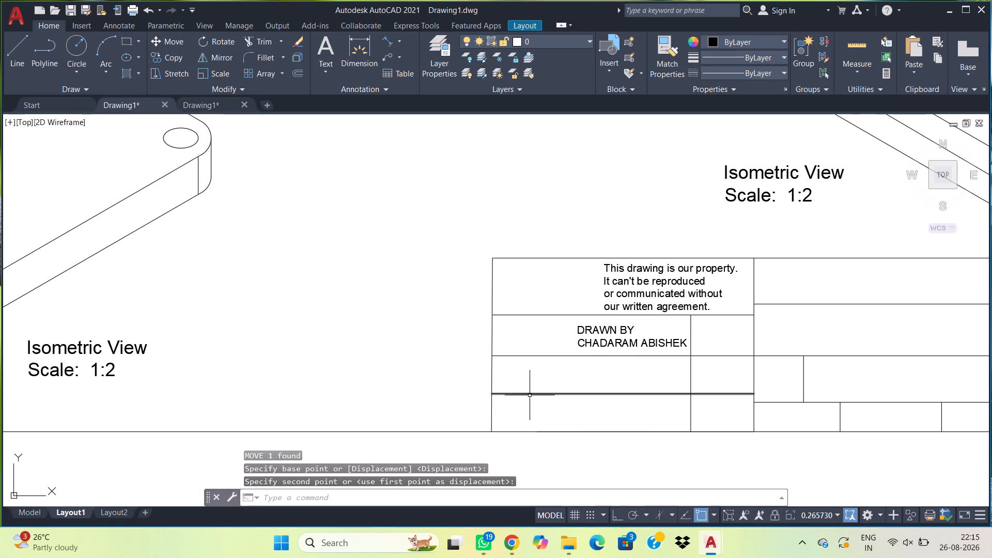
Shift the title block's left border line about 40 units right, close to the start of the DRAWN BY text.
left_click(509, 381)
left_click(476, 379)
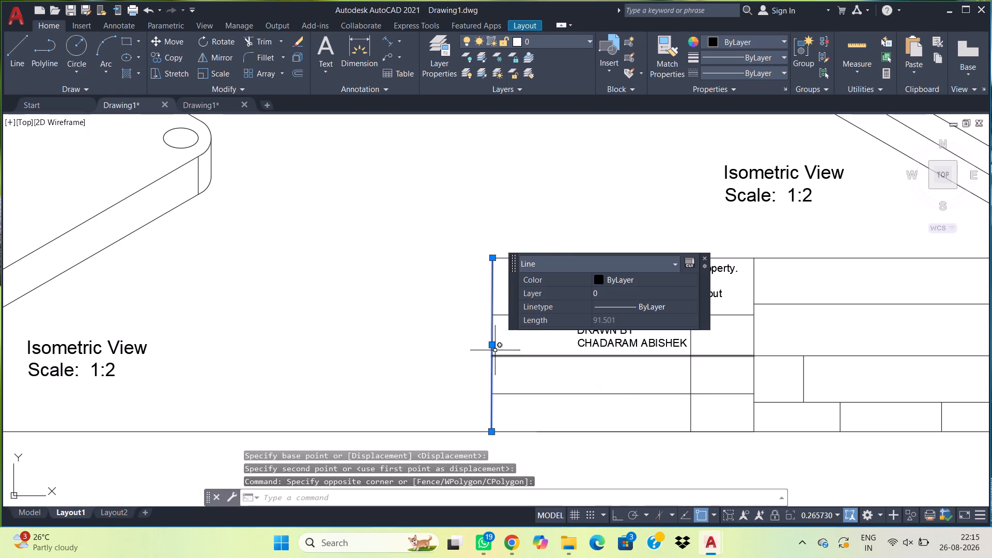
left_click(495, 345)
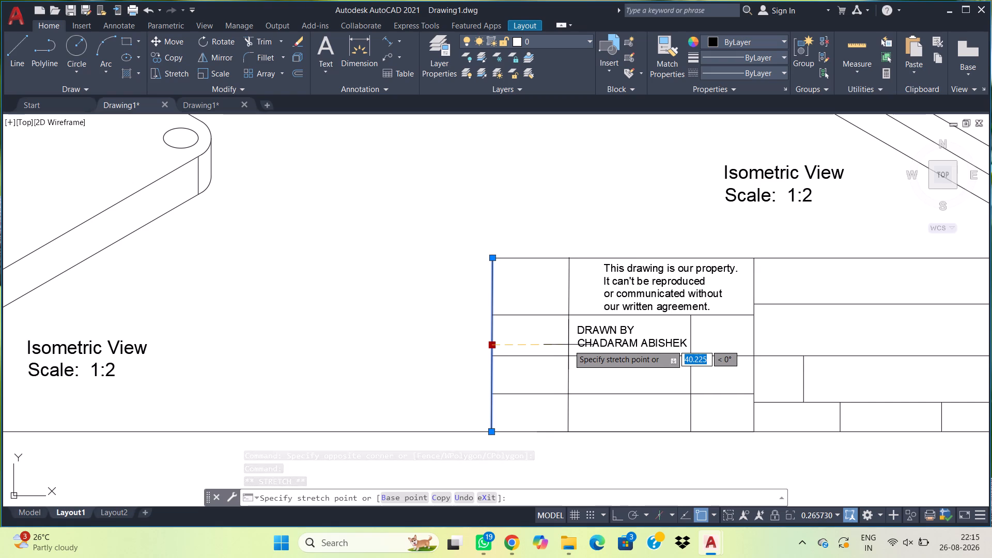
left_click(569, 345)
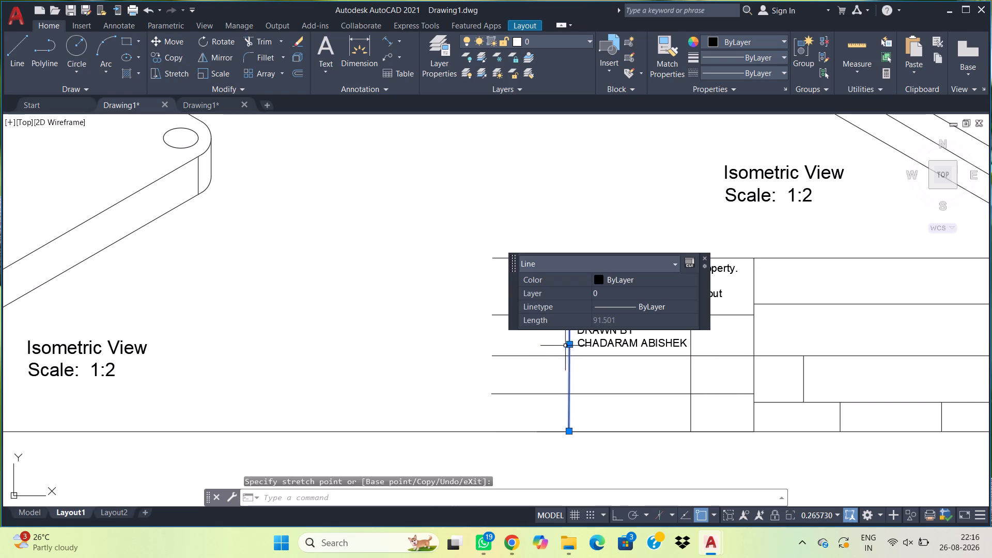
key("Escape")
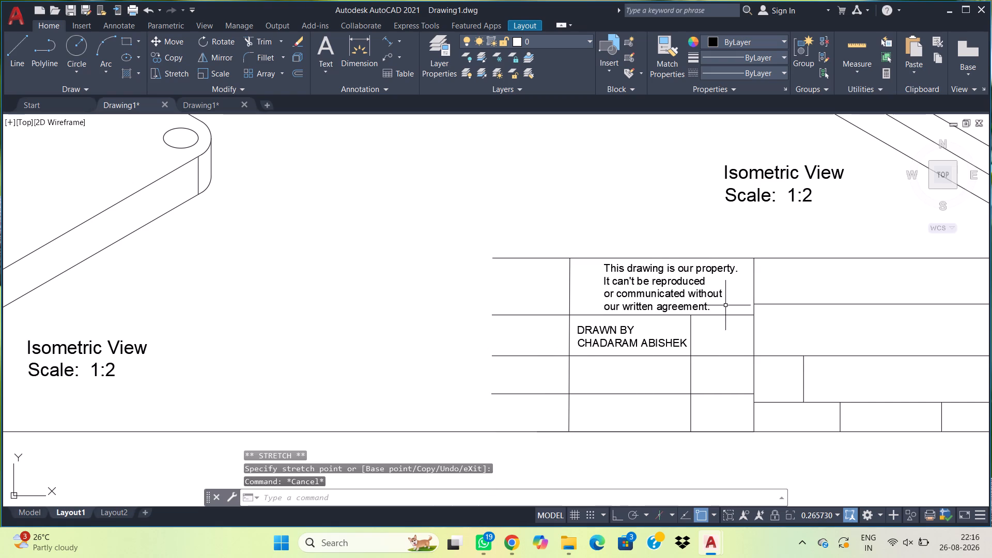
Move the property notice about 14 units left so it lines up with the DRAWN BY text below it.
left_click(731, 301)
left_click(712, 293)
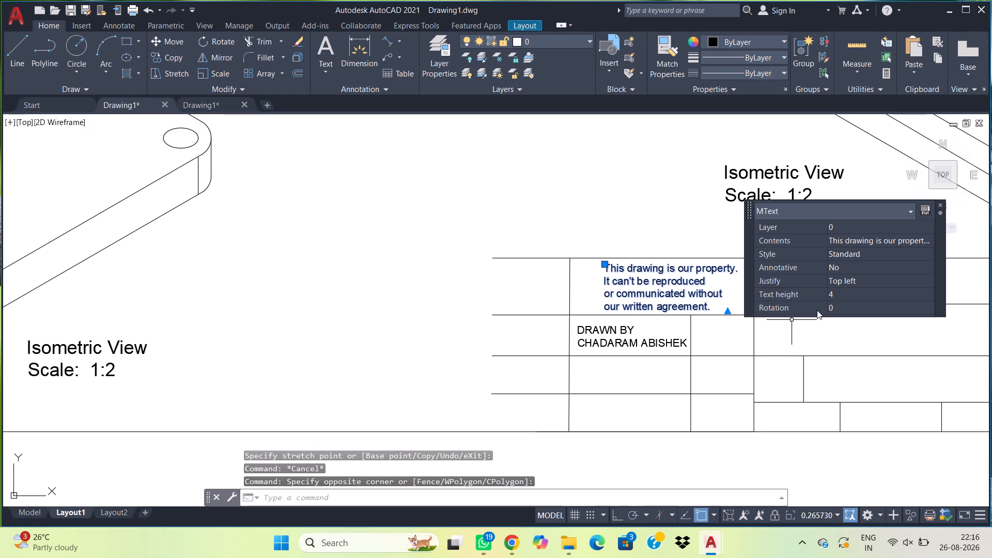
type("M")
key("space")
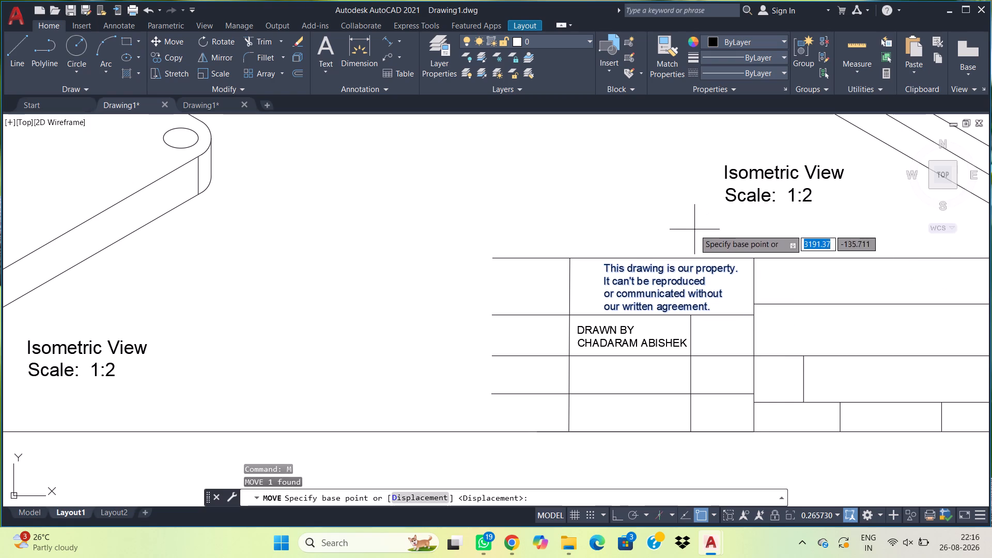
left_click(693, 227)
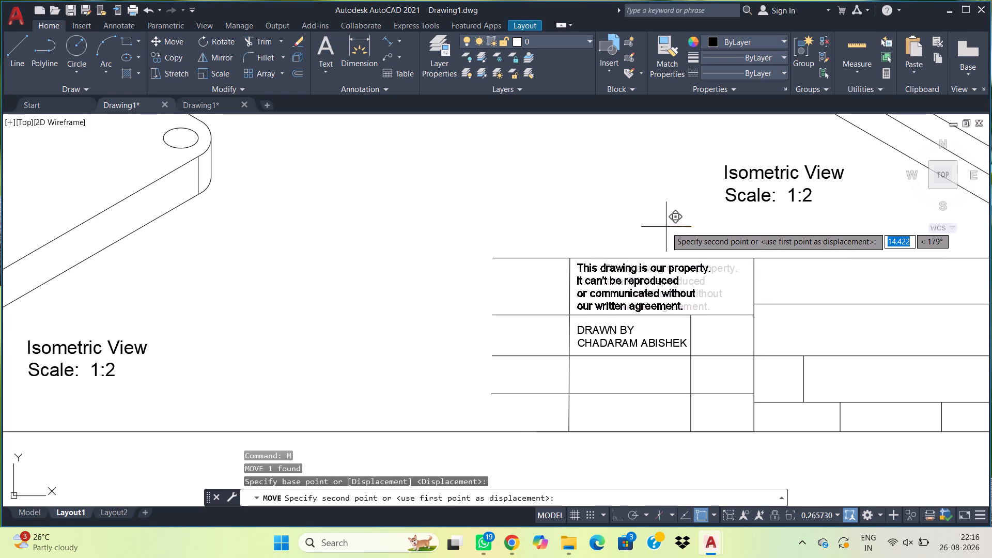
left_click(666, 227)
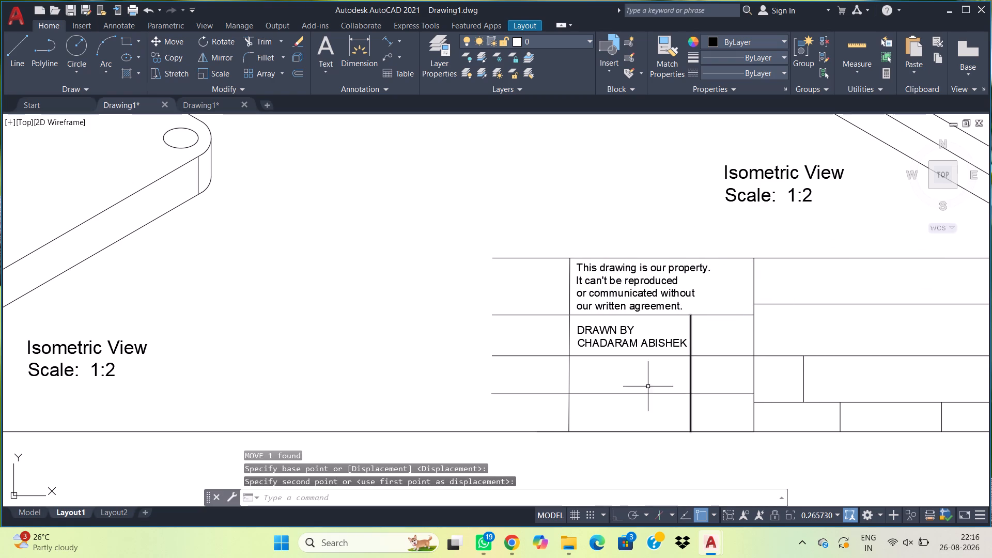
Copy the DRAWN BY text into the two cells directly below it, aligned with the original.
left_click(601, 370)
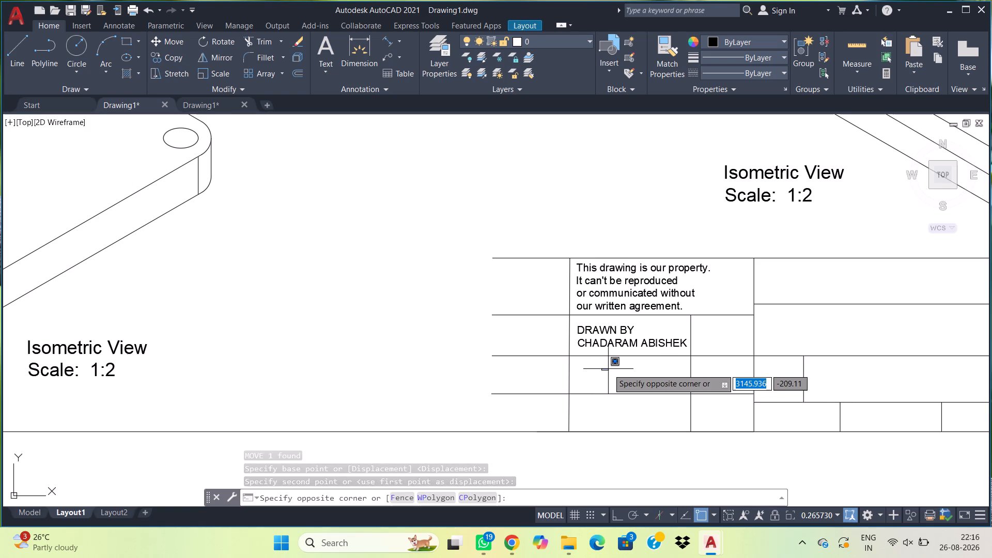
key("Escape")
left_click(631, 342)
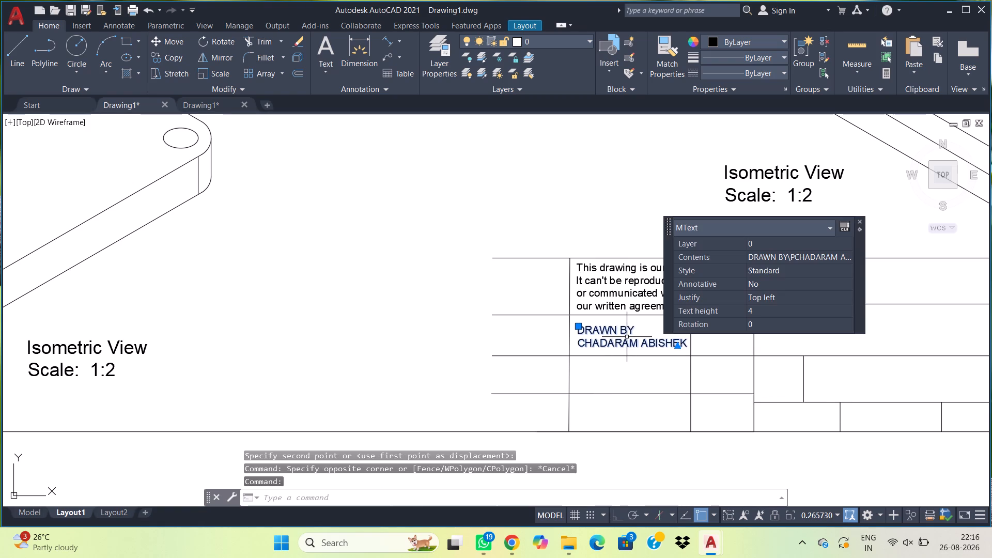
type("CO")
key("space")
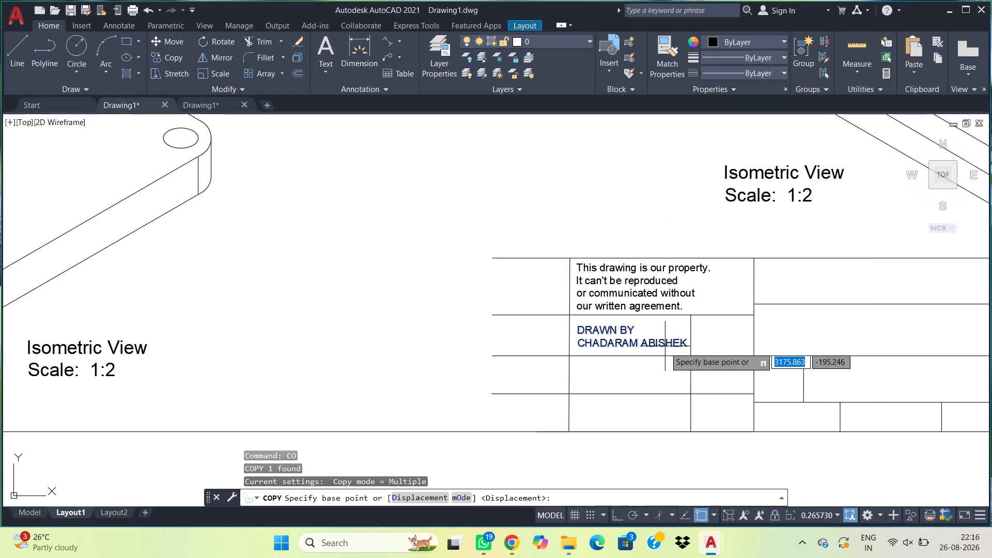
left_click(657, 336)
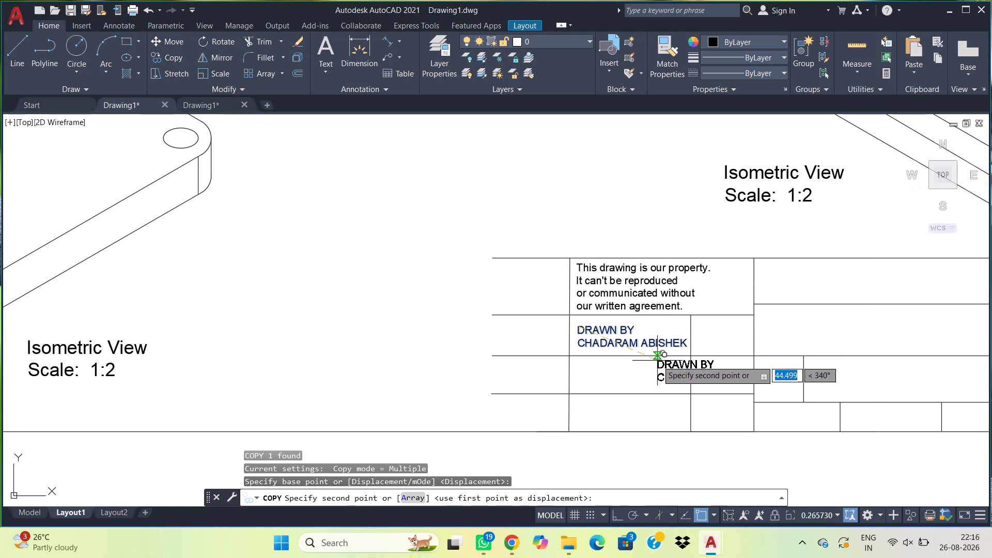
left_click(577, 363)
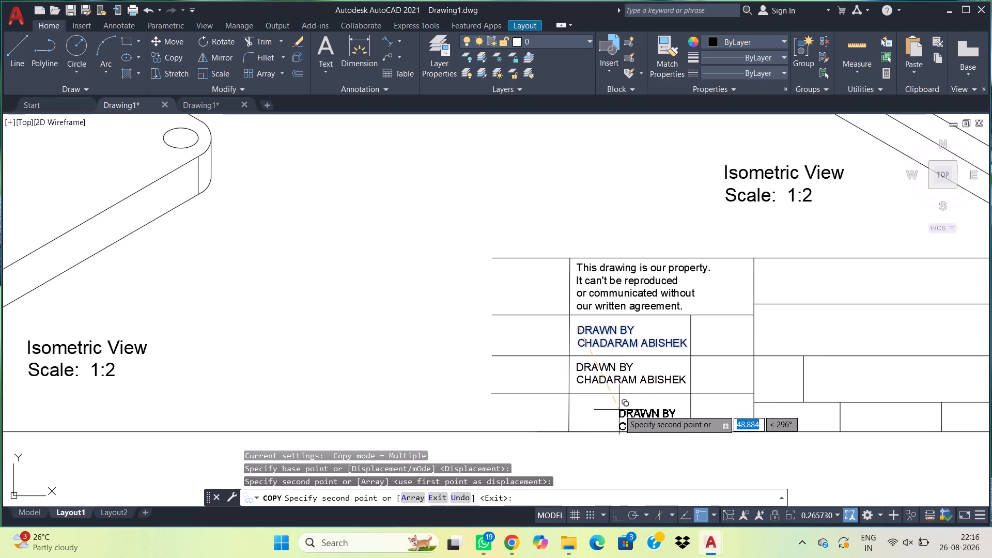
left_click(579, 402)
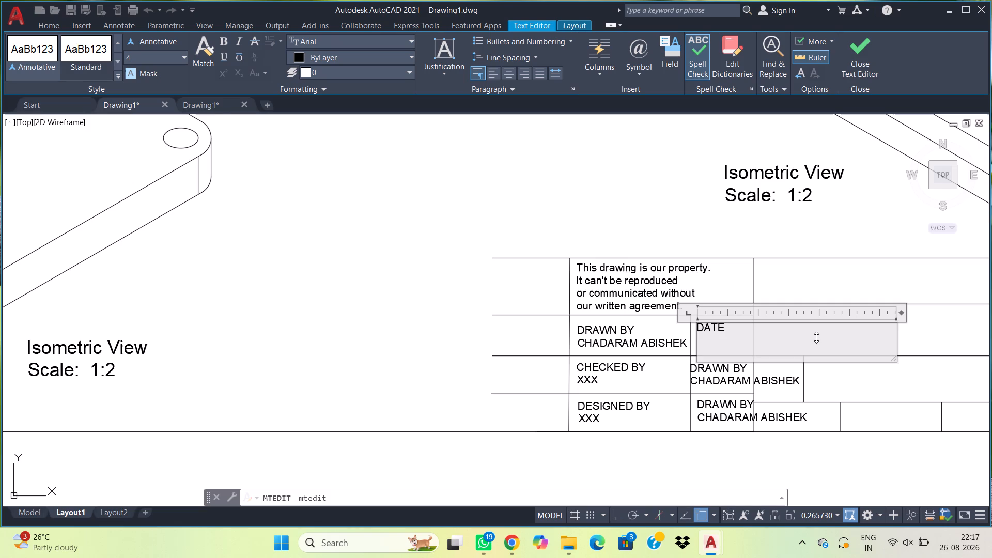
Enter the date 26-08-2026, indented on a line below DATE, in the cell beside DRAWN BY, and finish the text.
key("BackSpace")
key("space")
key("space")
key("space")
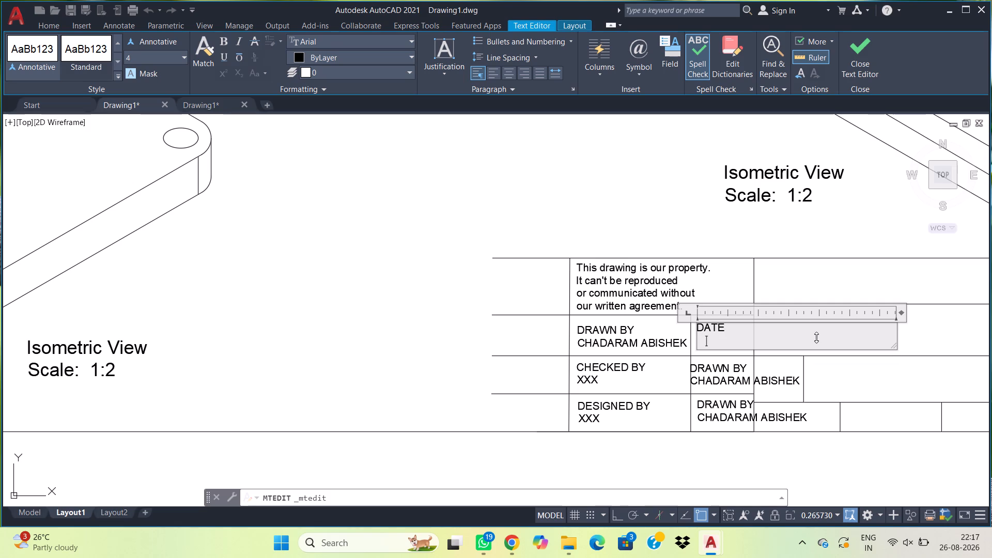
key("space")
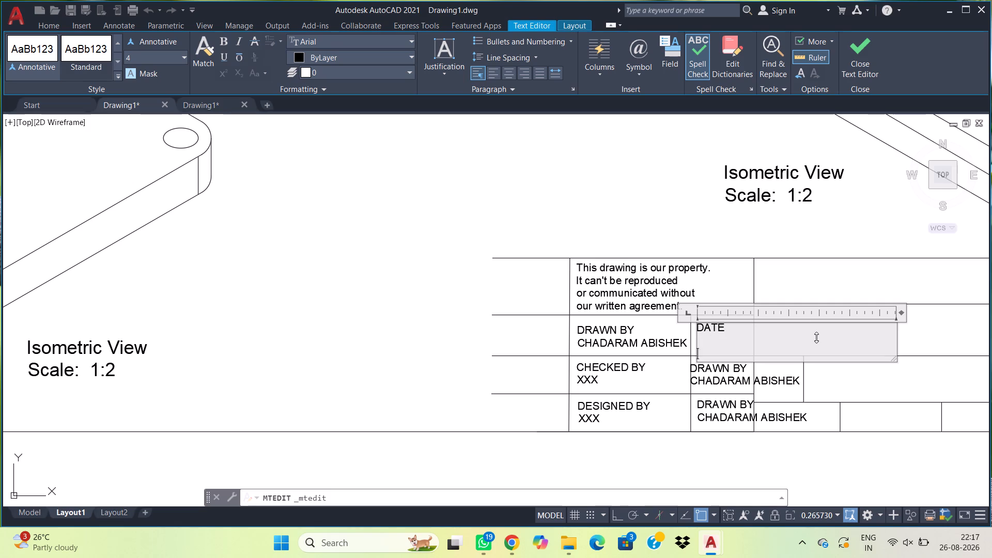
key("Return")
key("space")
key("space")
key("space")
key("space")
key("BackSpace")
type("26")
key("minus")
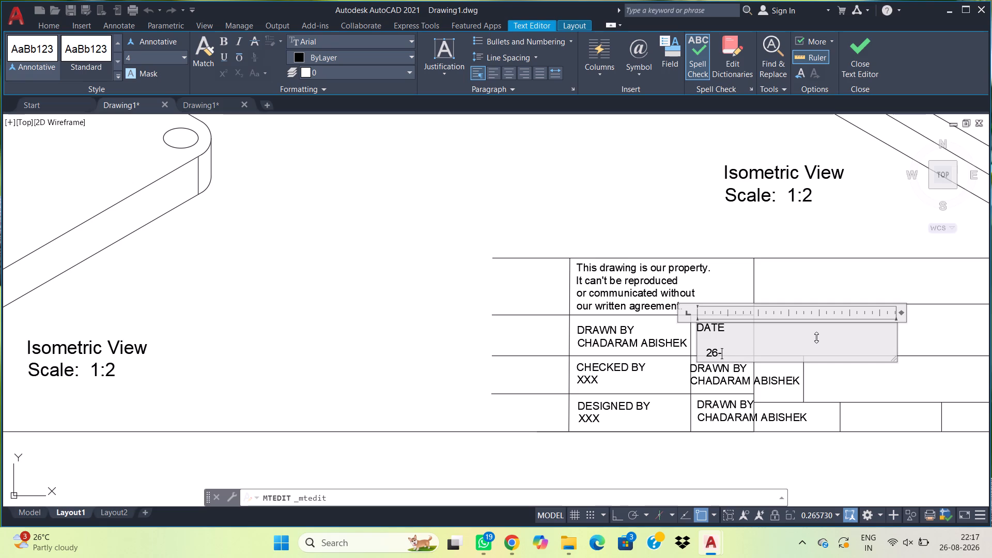
type("08")
key("minus")
type("2026")
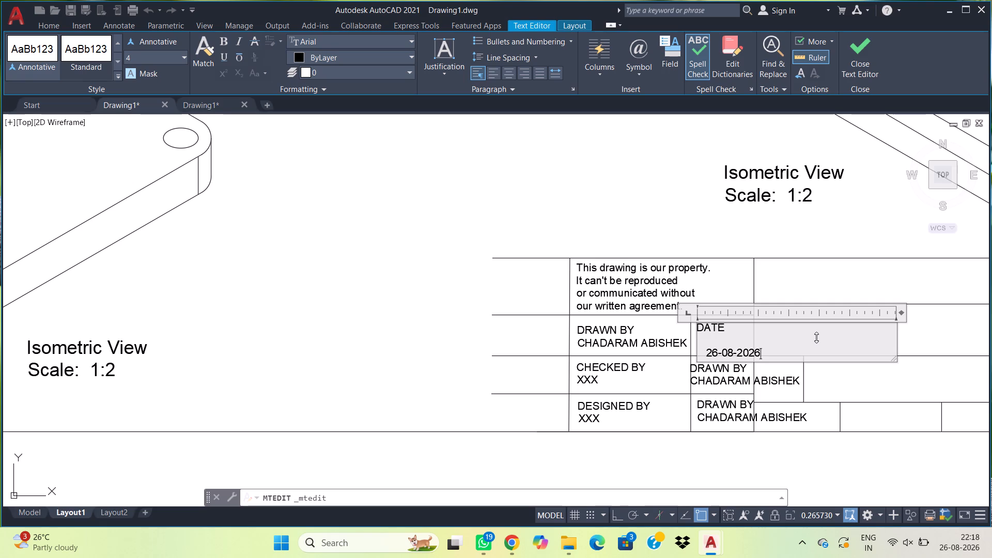
left_click(861, 264)
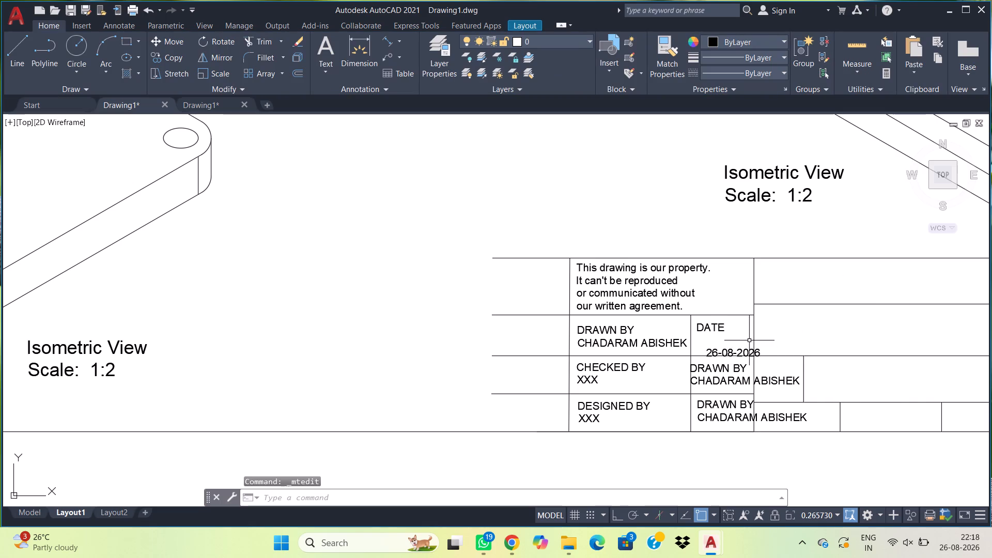
Remove the blank line between DATE and 26-08-2026 in the text beside DRAWN BY.
left_click(749, 339)
left_click(734, 344)
double_click(720, 326)
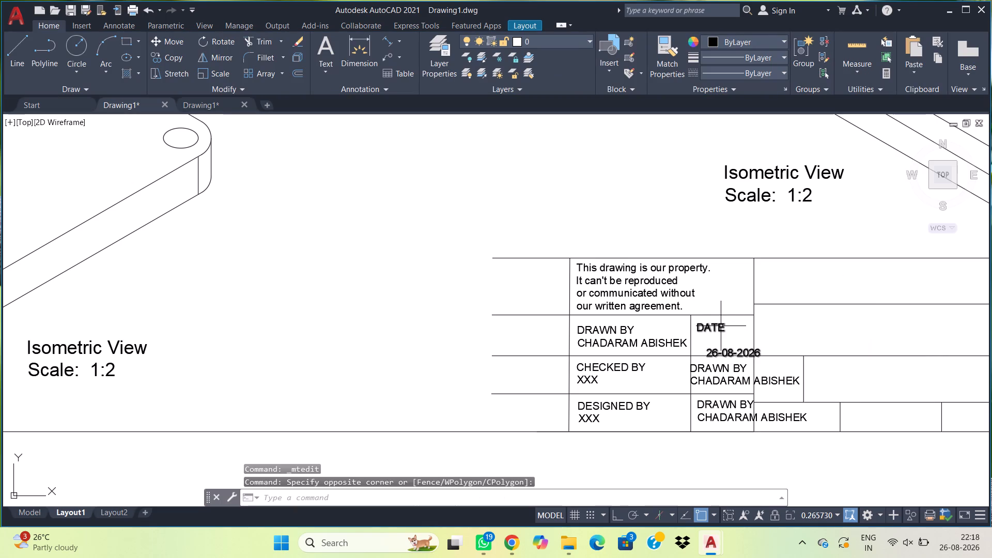
left_click(720, 339)
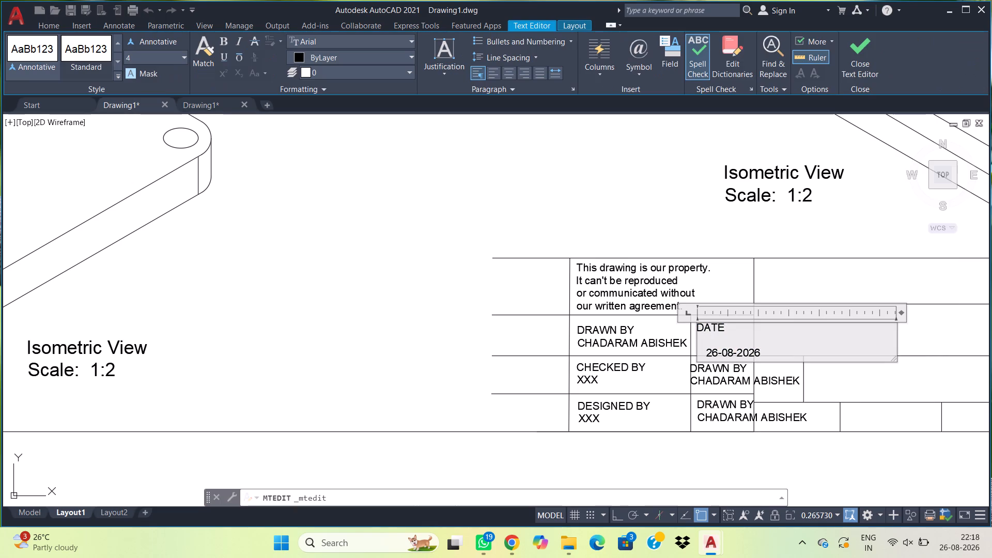
key("BackSpace")
key("BackSpace")
key("BackSpace")
key("BackSpace")
key("BackSpace")
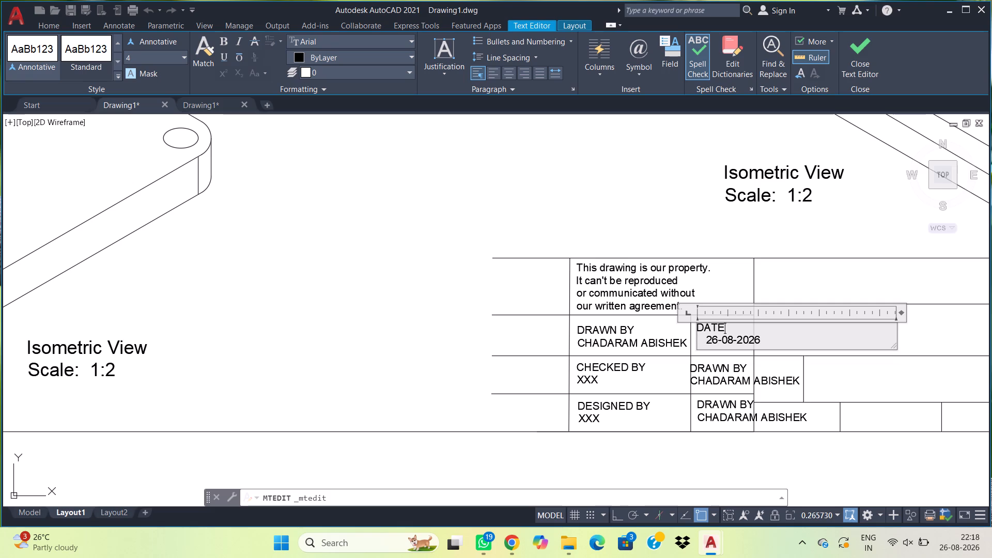
left_click(780, 287)
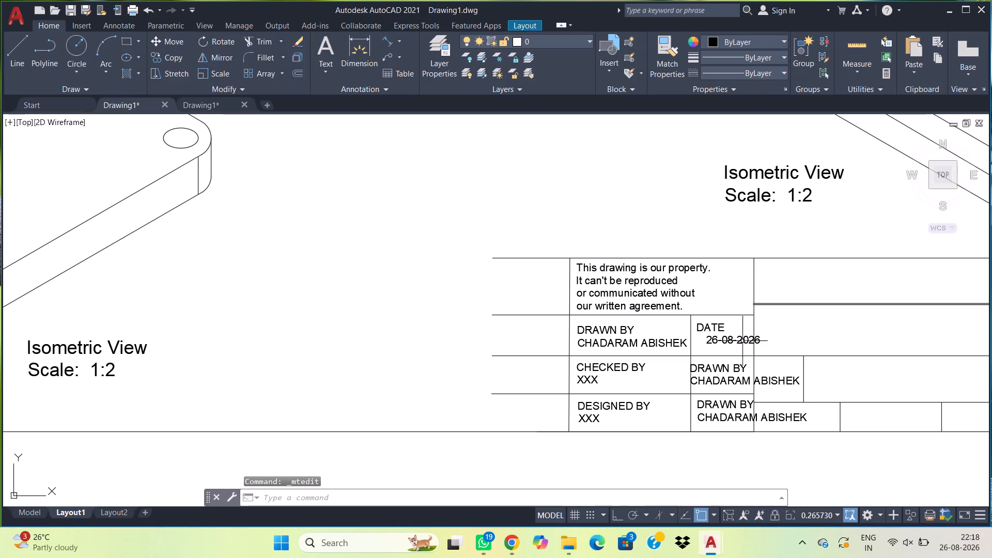
Move the DATE 26-08-2026 text about 3 units up and left within its cell beside DRAWN BY.
left_click(776, 343)
left_click(757, 339)
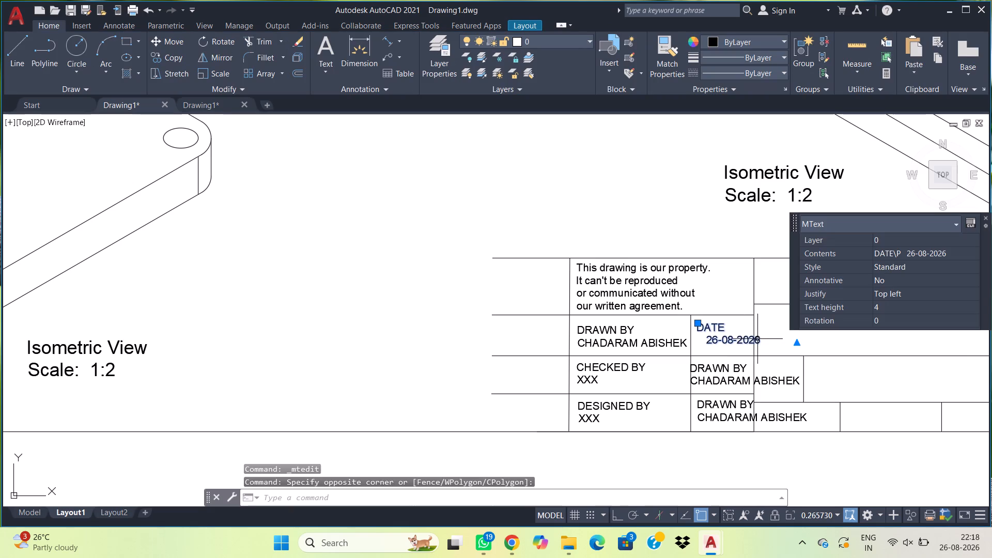
key("m")
key("space")
left_click(777, 285)
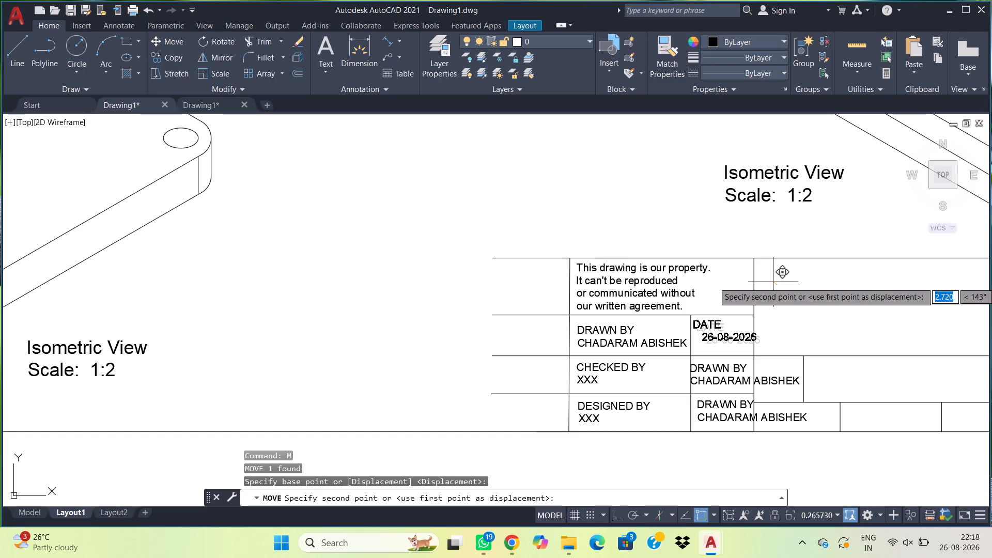
left_click(773, 282)
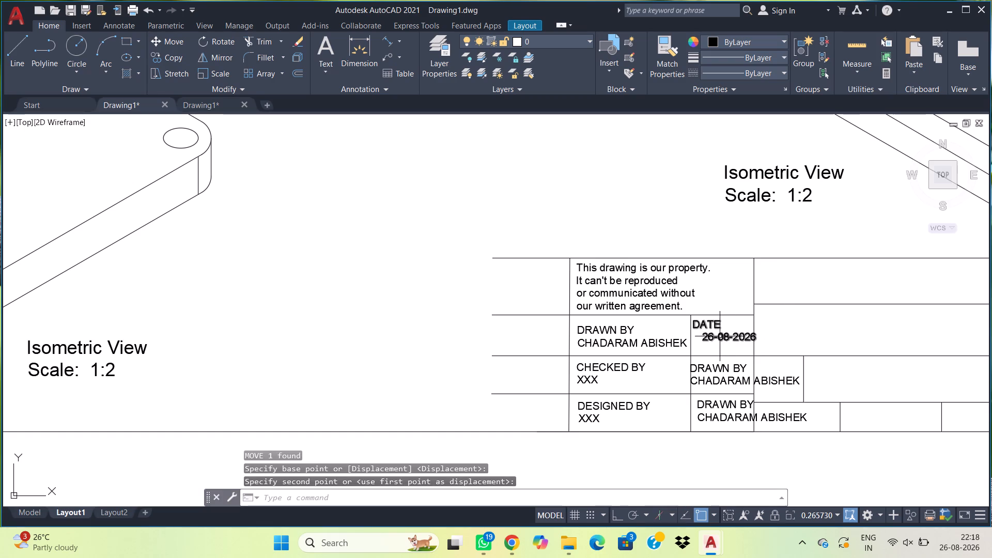
Open the DATE 26-08-2026 text beside DRAWN BY for editing.
double_click(724, 338)
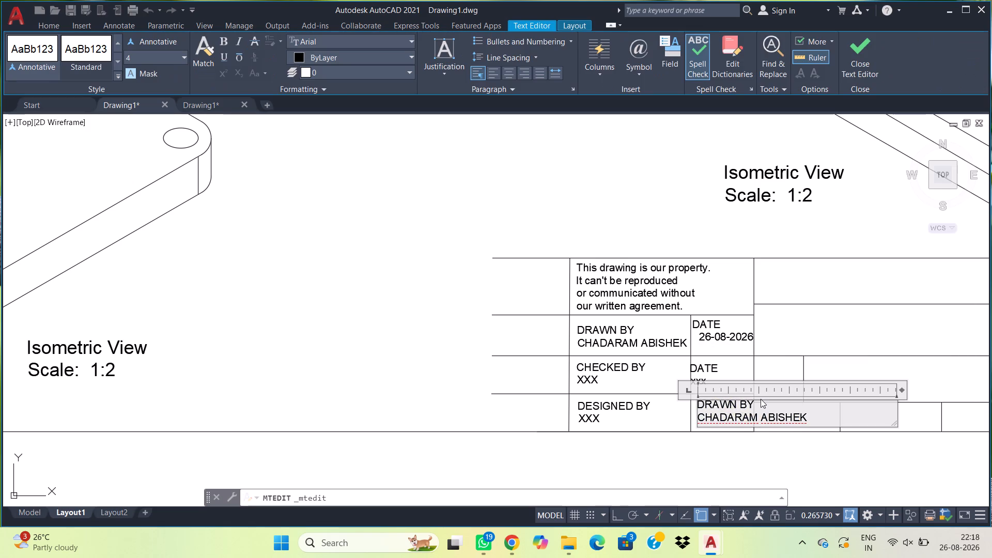
Replace the copied DRAWN BY text in the cell beside DESIGNED BY with DATE and xxx on the line below.
left_click(833, 418)
key("BackSpace")
key("BackSpace")
key("BackSpace")
key("BackSpace")
key("BackSpace")
key("BackSpace")
key("BackSpace")
key("BackSpace")
key("BackSpace")
key("BackSpace")
key("BackSpace")
key("BackSpace")
key("BackSpace")
key("BackSpace")
key("BackSpace")
key("BackSpace")
key("BackSpace")
key("BackSpace")
key("BackSpace")
key("BackSpace")
key("BackSpace")
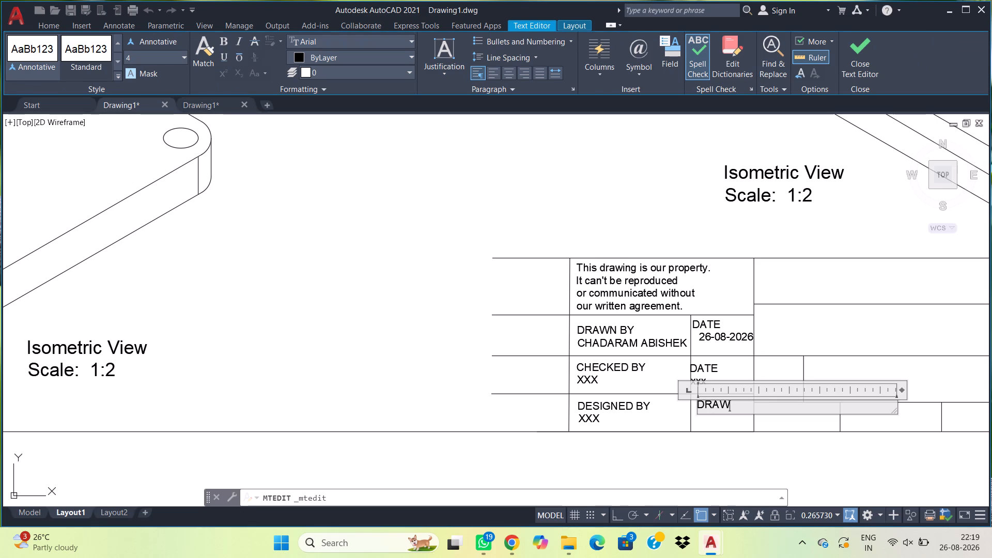
key("BackSpace")
key("BackSpace")
key("BackSpace")
type("ate")
key("BackSpace")
key("BackSpace")
key("BackSpace")
type("ATE")
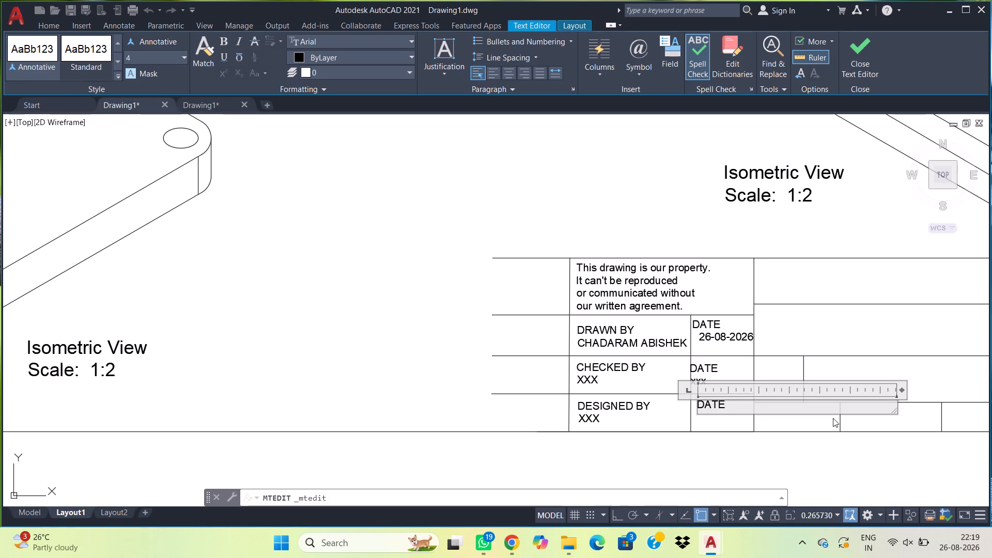
key("Return")
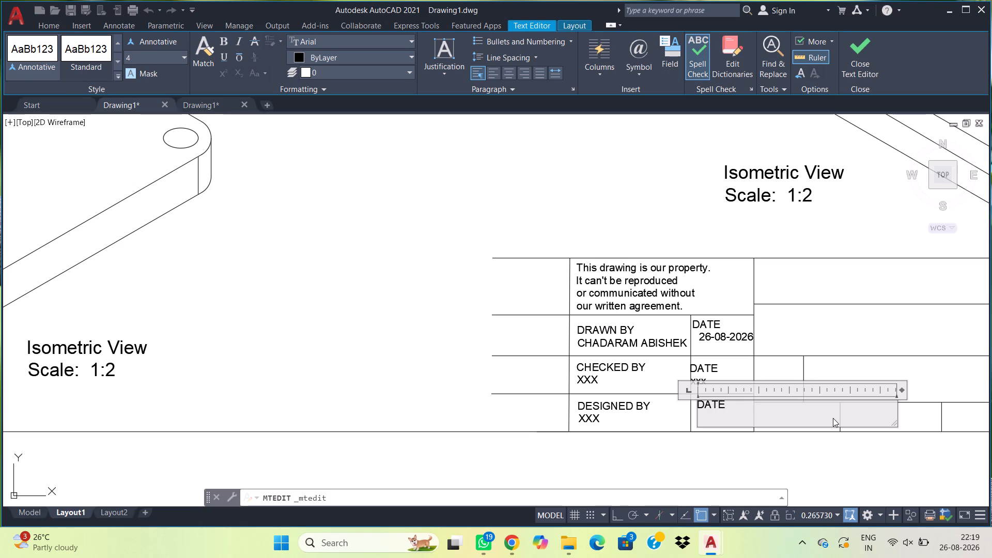
type("xxx")
left_click(836, 228)
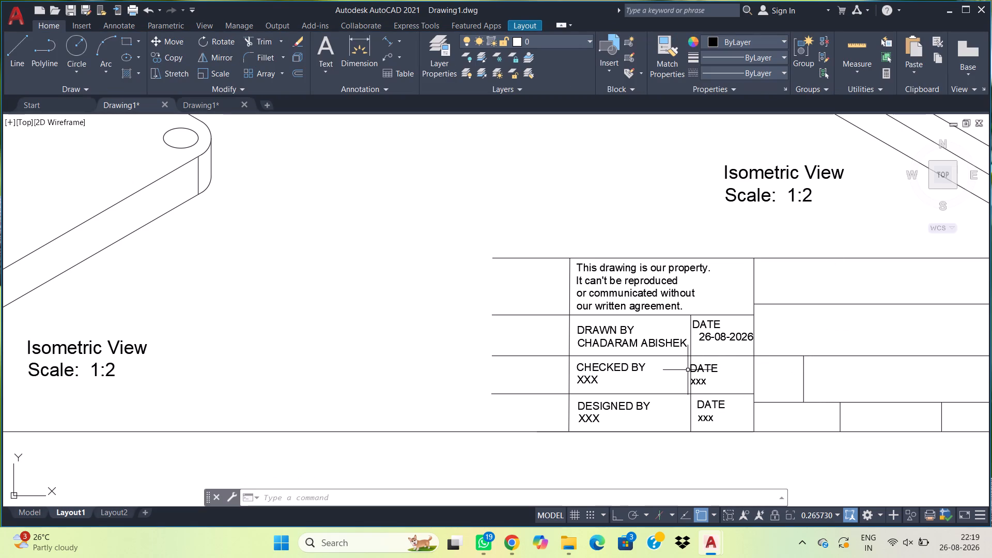
Trim the title block's horizontal lines that extend left beyond its left border.
type("tr")
key("space")
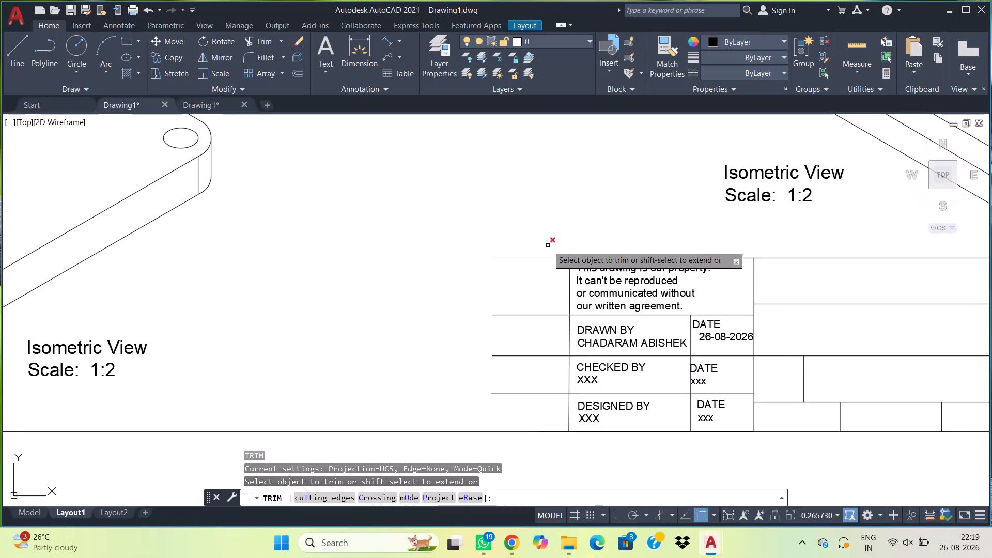
left_click_drag(544, 242, 531, 423)
key("Escape")
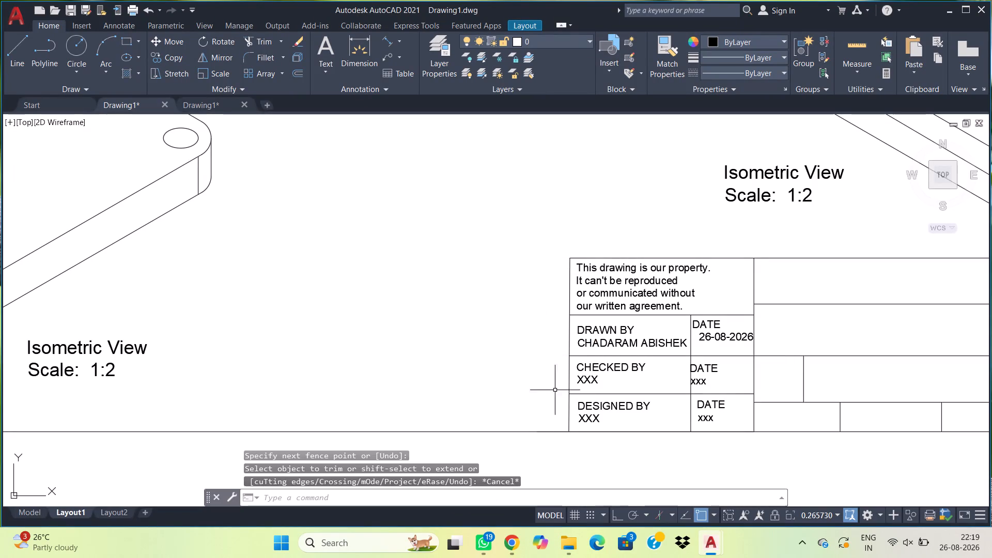
Add the multiline text DRAWING TITLE at the upper left corner of the wide cell right of the DRAWN BY row.
middle_click_drag(804, 344, 649, 338)
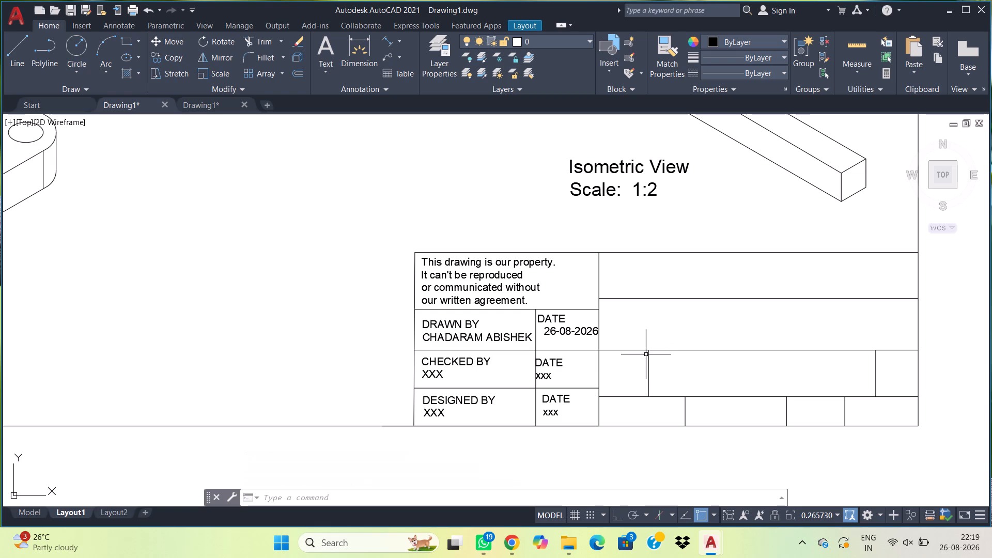
left_click(621, 312)
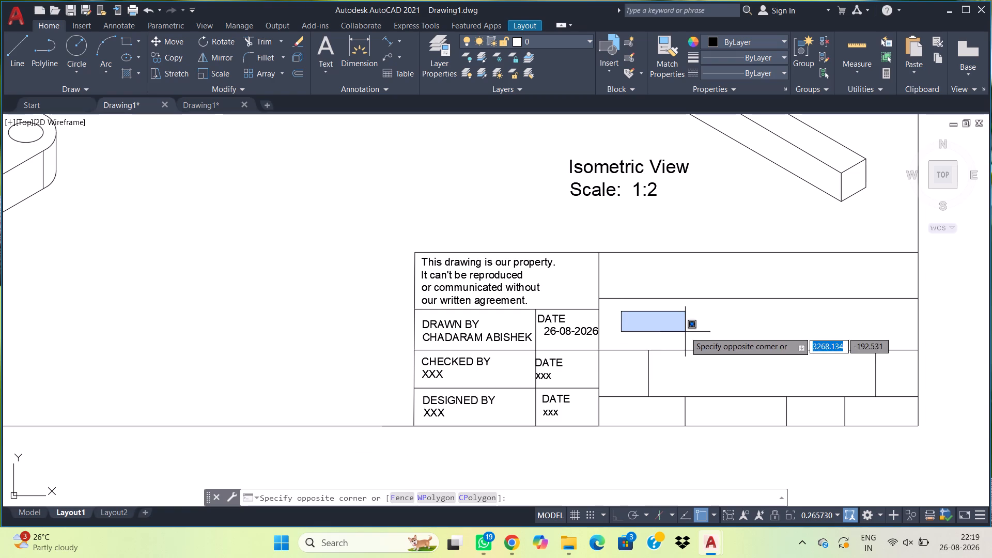
key("Escape")
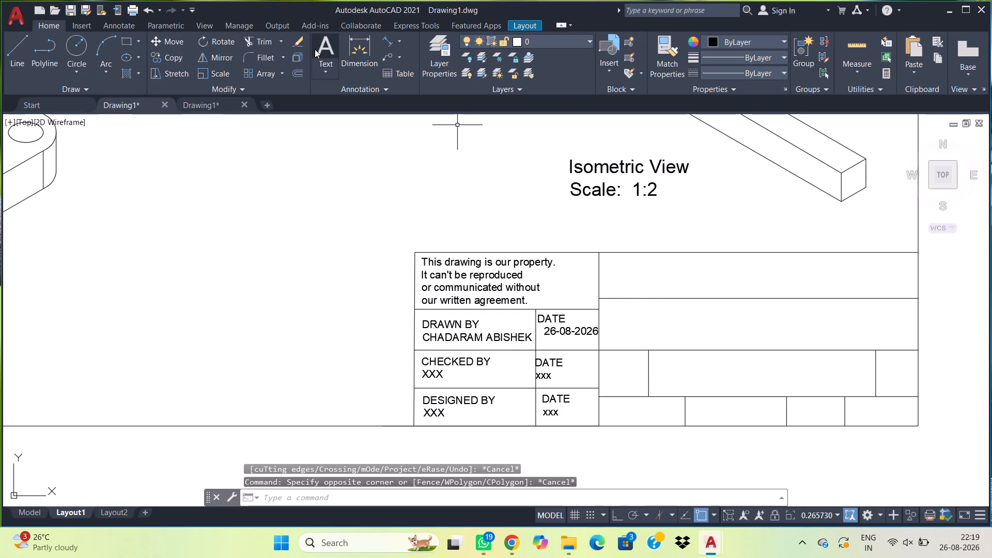
left_click(329, 46)
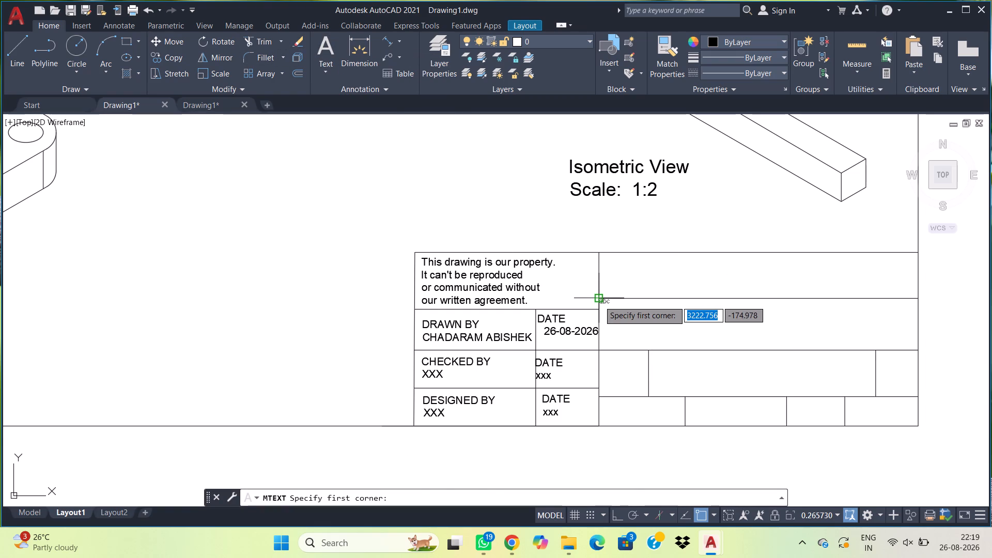
left_click(599, 301)
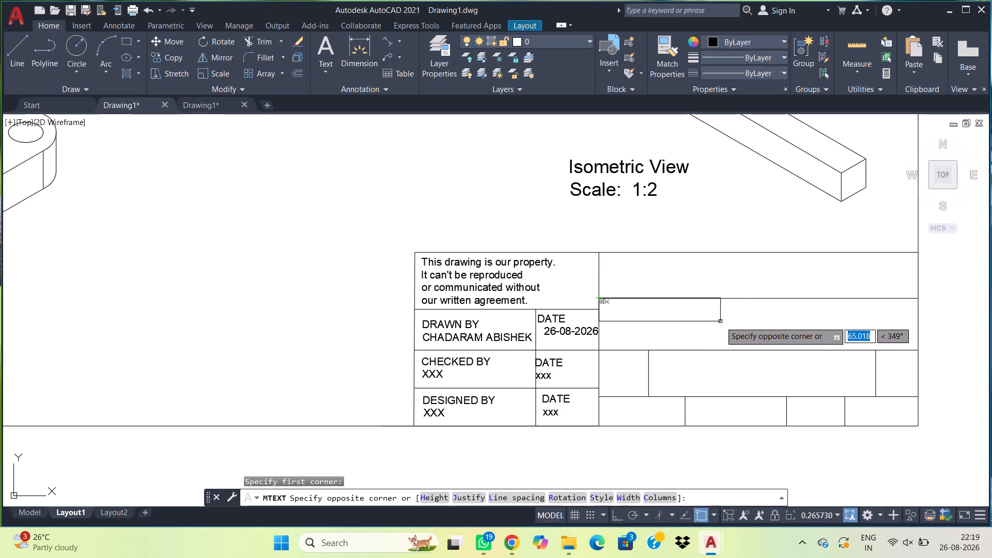
left_click(720, 320)
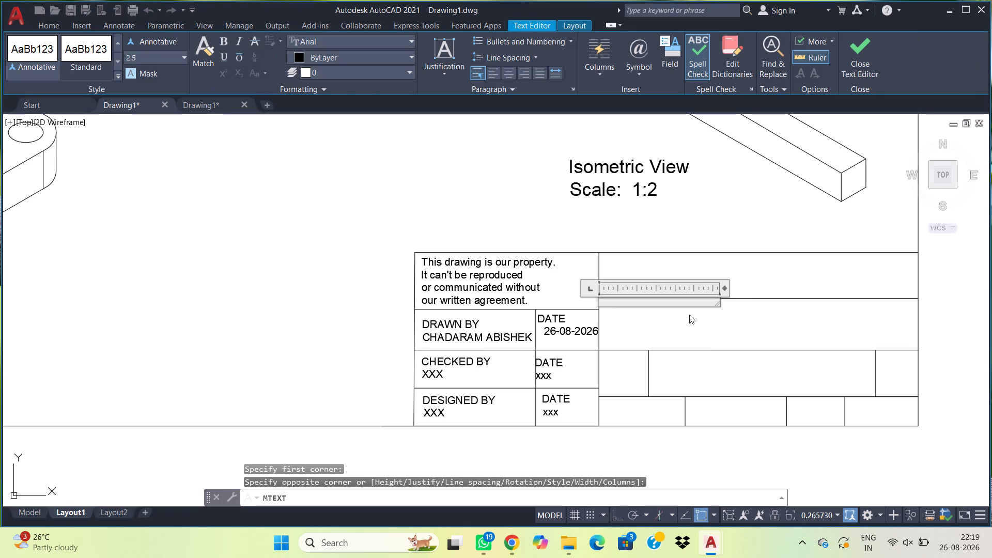
type("dr")
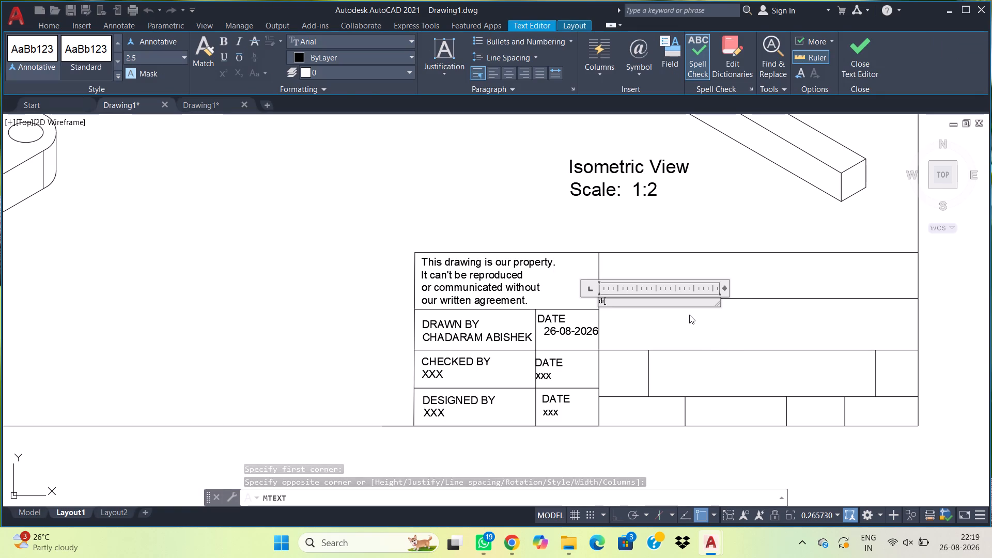
key("BackSpace")
key("BackSpace")
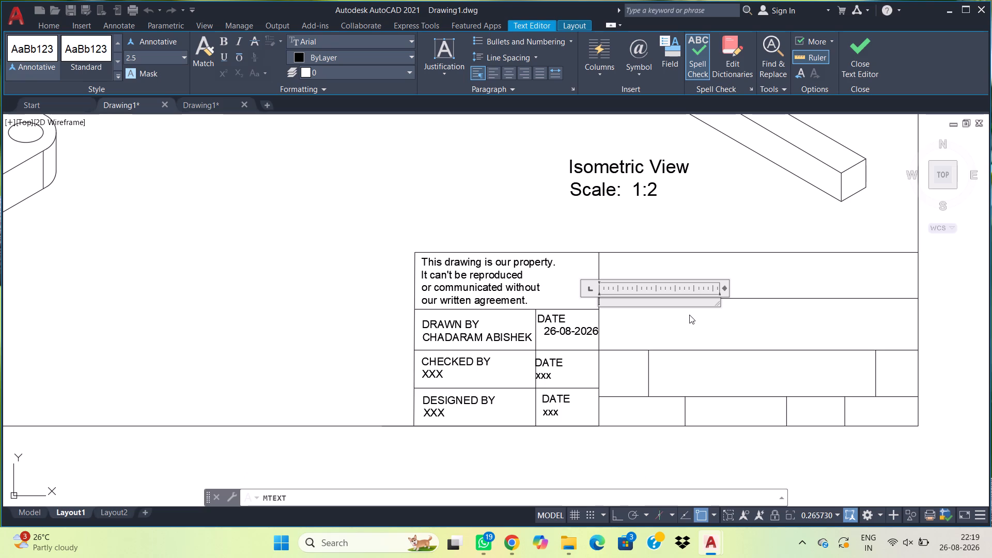
type("DRA")
key("w")
type("ING")
key("space")
type("TI")
type("TLE")
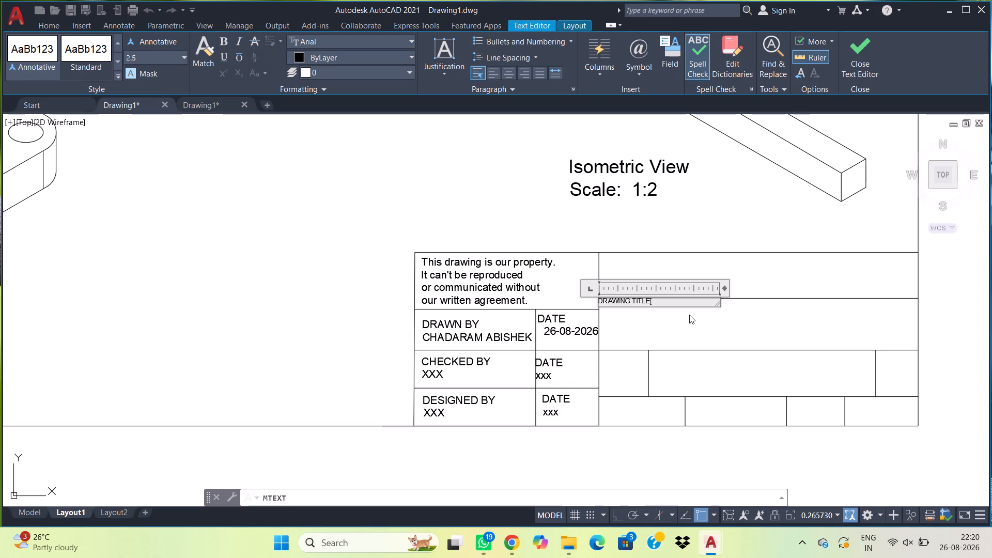
left_click(689, 315)
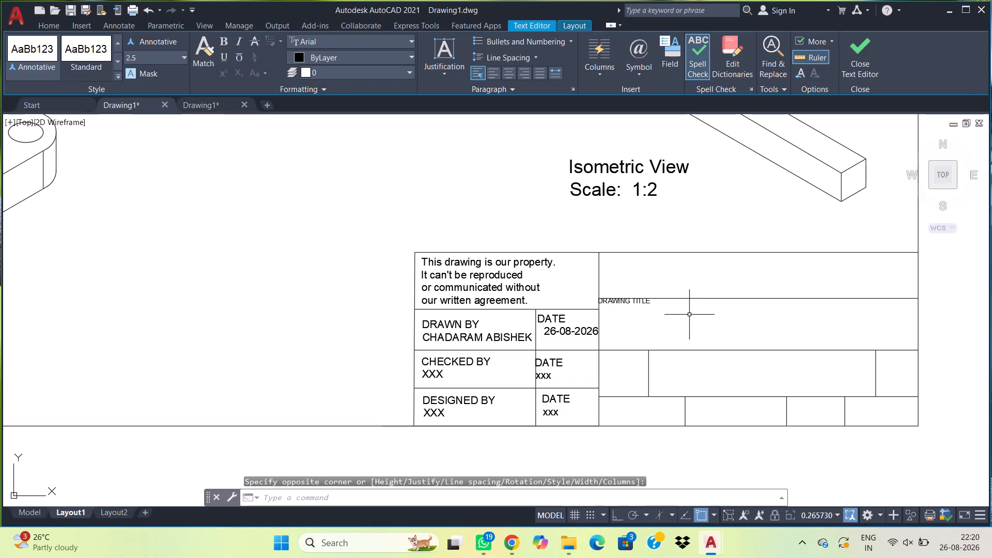
Move the DRAWING TITLE text about 5 units diagonally down and right, clear of the cell's border lines.
left_click(650, 322)
left_click(644, 301)
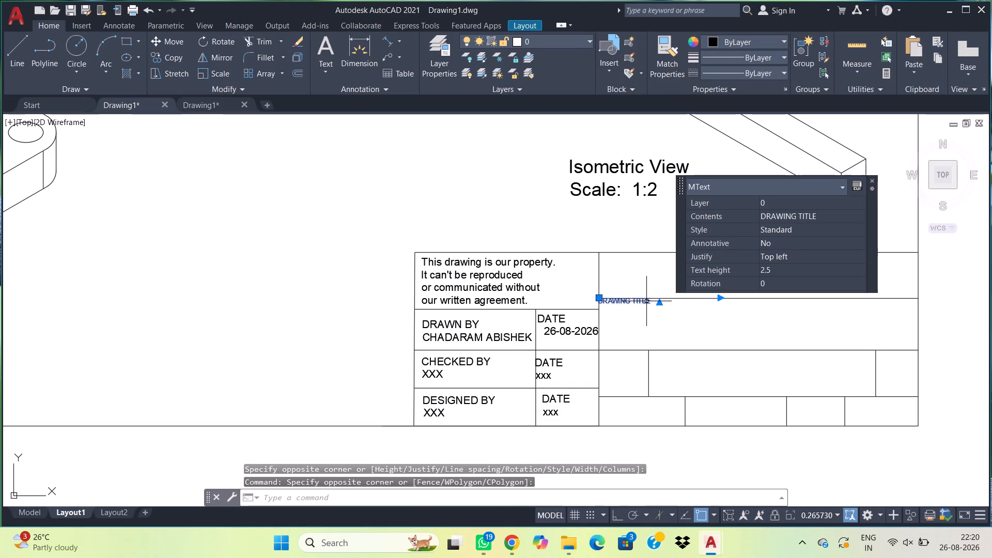
type("M")
key("space")
left_click(660, 317)
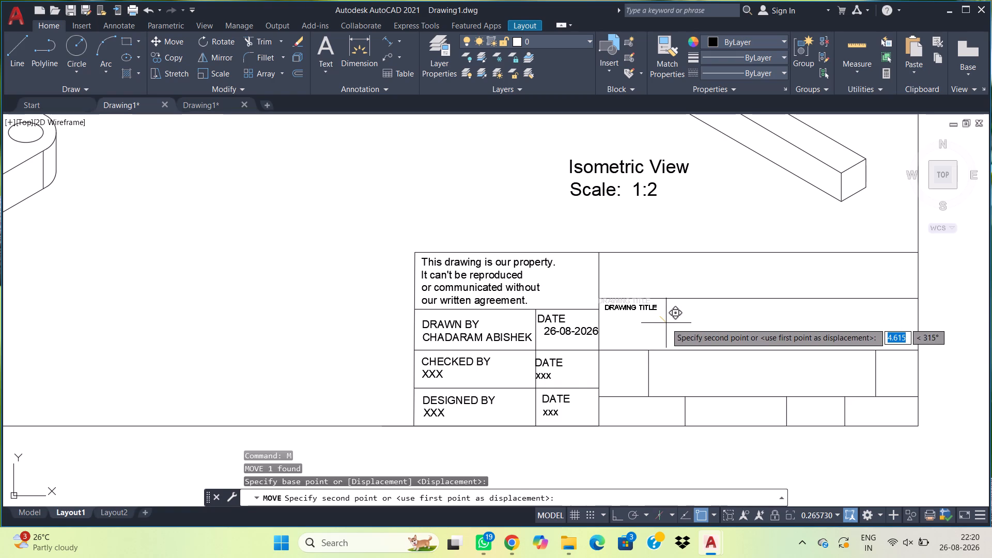
left_click(666, 323)
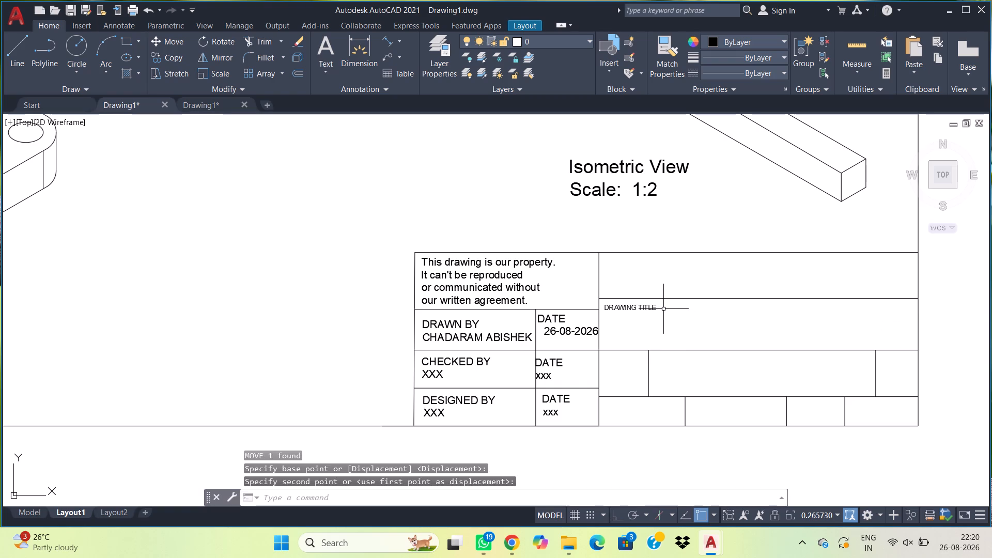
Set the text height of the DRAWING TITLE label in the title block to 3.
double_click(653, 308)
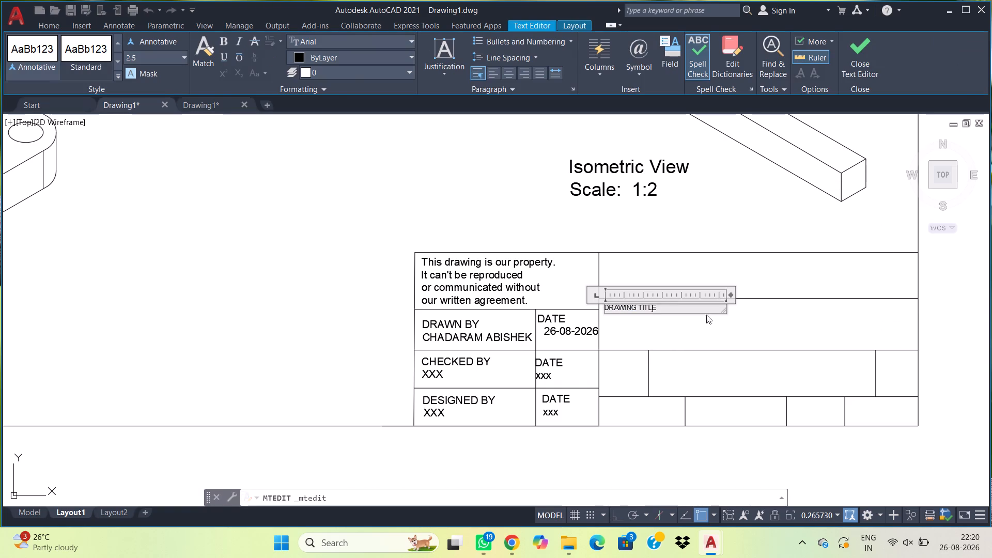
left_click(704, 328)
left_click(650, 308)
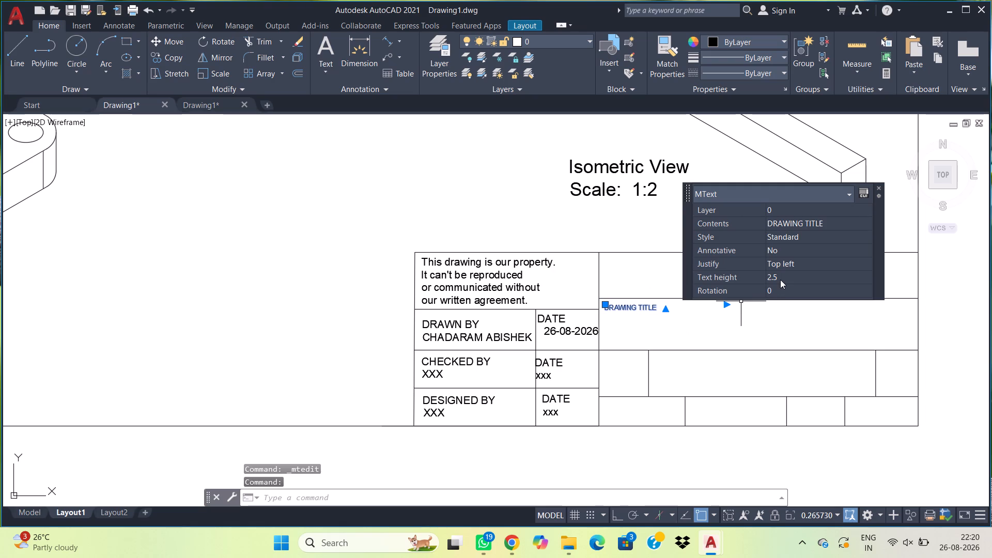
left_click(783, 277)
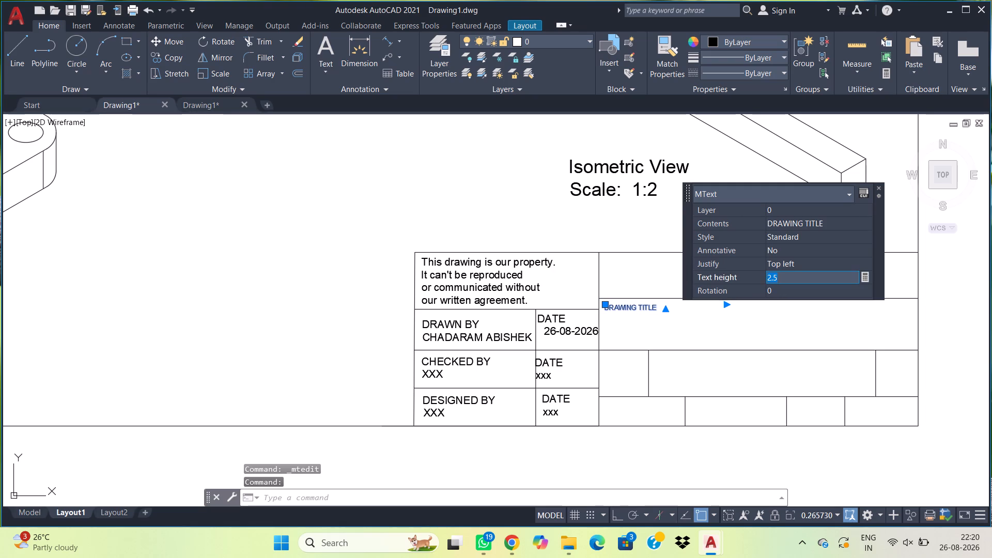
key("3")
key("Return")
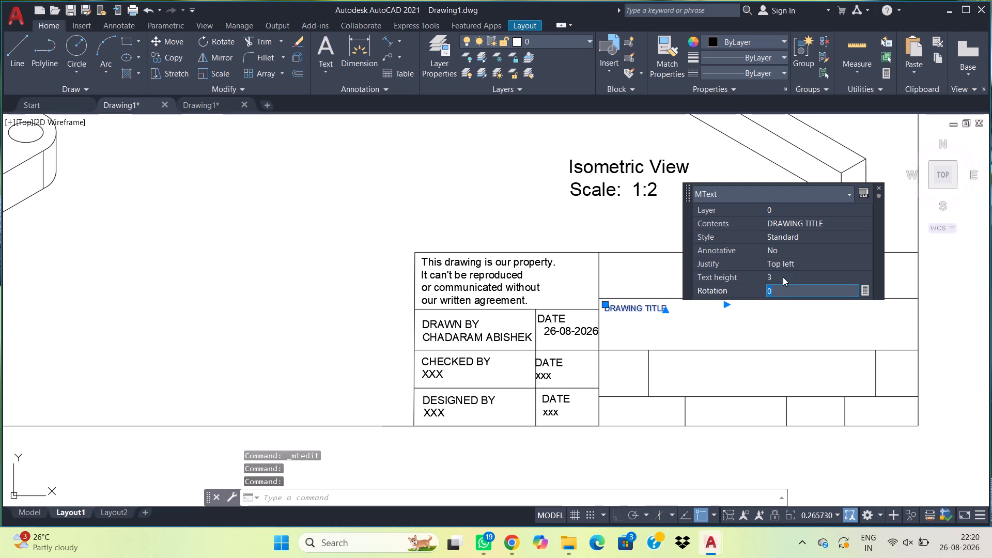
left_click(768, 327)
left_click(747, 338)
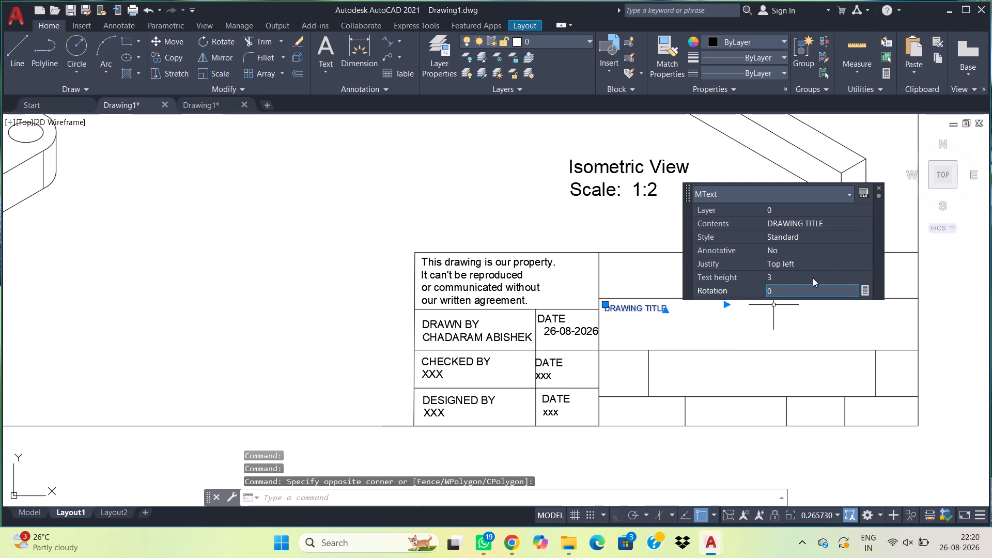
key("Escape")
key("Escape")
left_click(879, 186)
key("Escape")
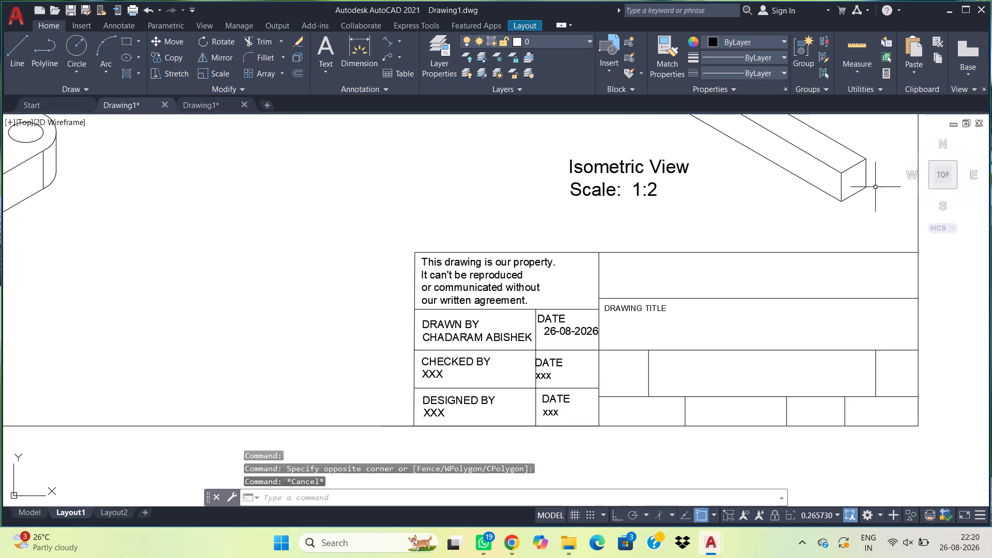
Add the multiline text DESIGN OF CHAIN BENDER in the DRAWING TITLE cell, directly under that label.
left_click(329, 43)
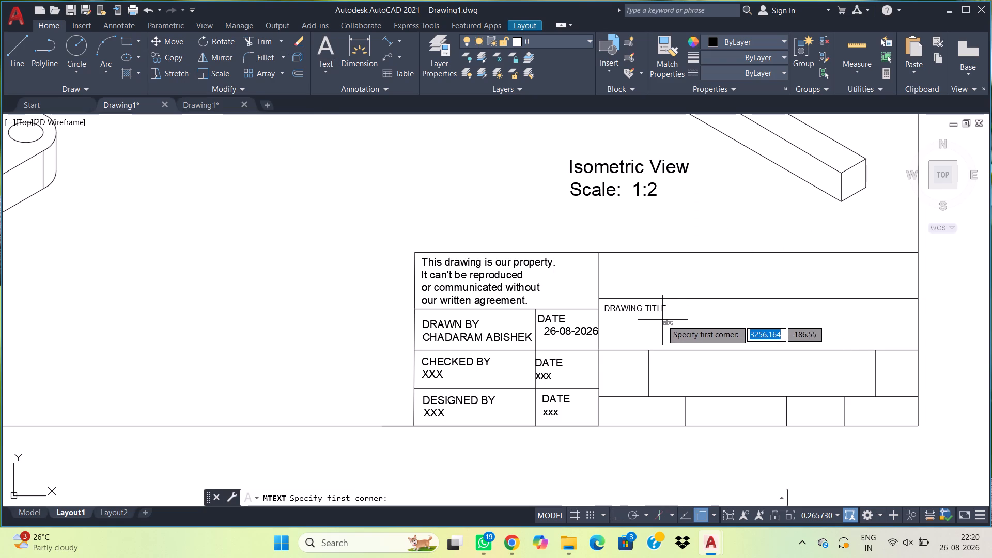
left_click(661, 319)
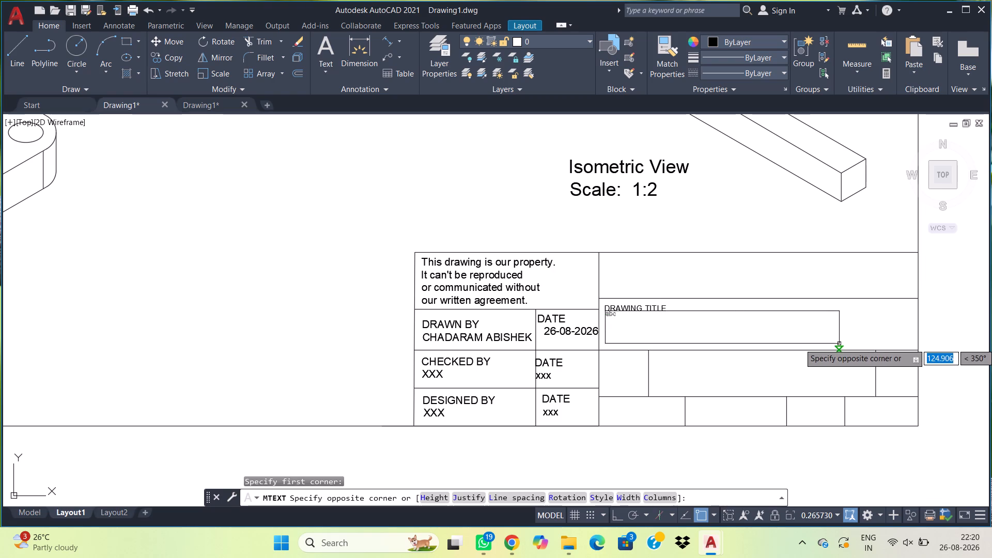
left_click(839, 342)
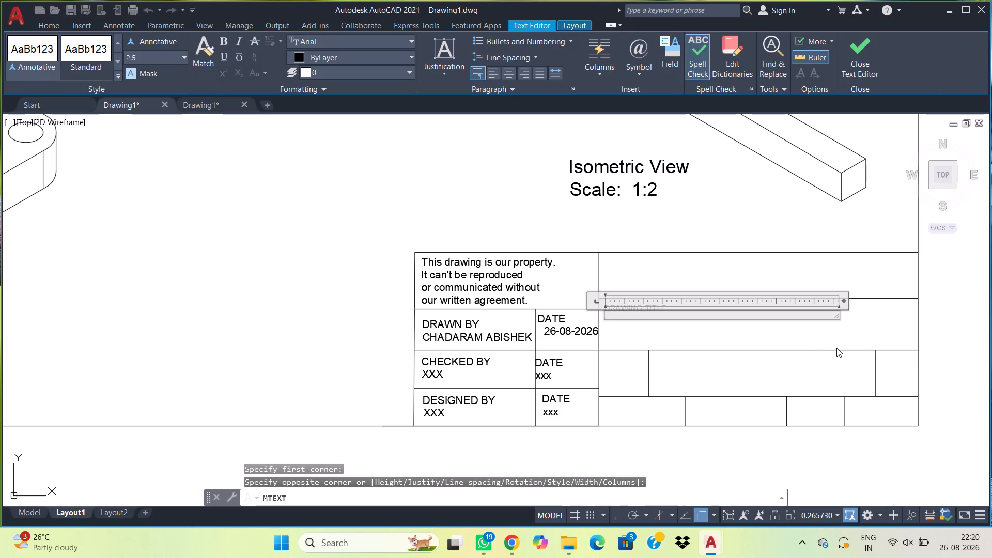
type("DE")
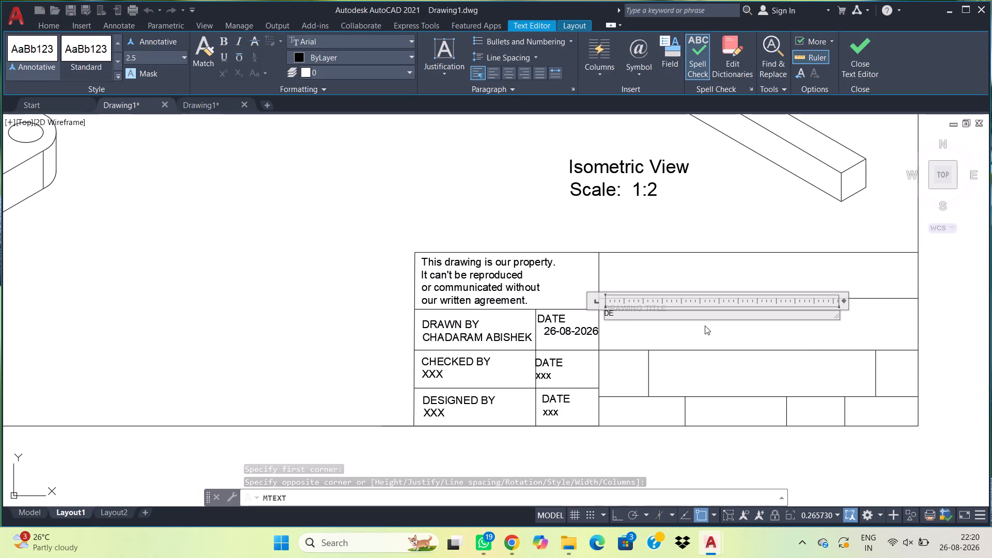
type("SIG")
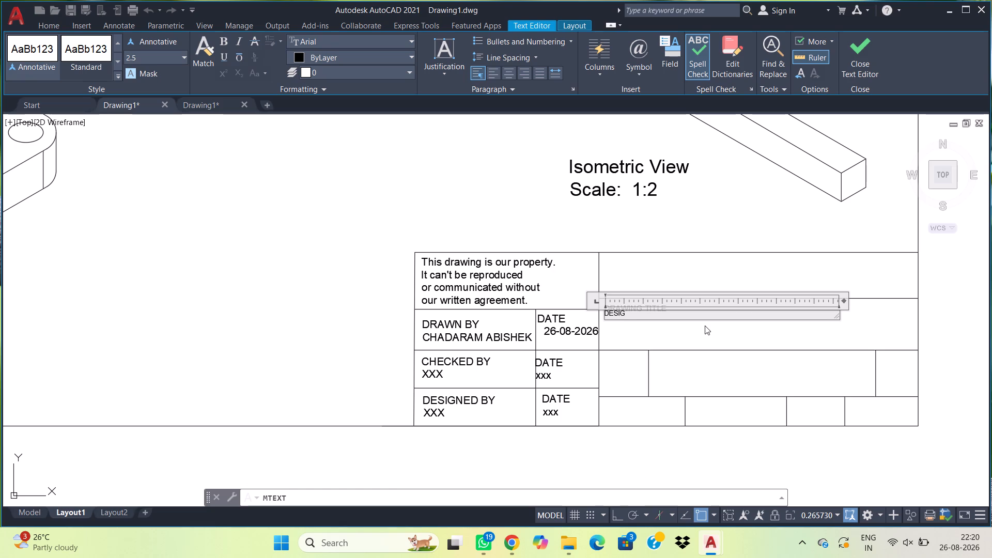
type("N OF")
key("space")
type("CHAIN")
key("space")
key("b")
type("EN")
type("DE")
key("r")
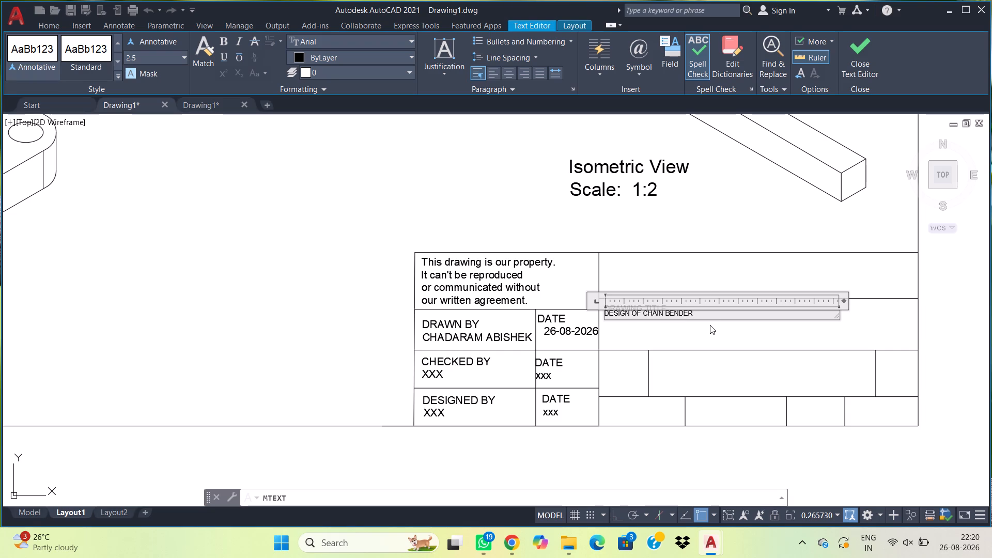
left_click(706, 282)
Move the DESIGN OF CHAIN BENDER text right and slightly down, clear of the DRAWING TITLE label.
left_click(703, 323)
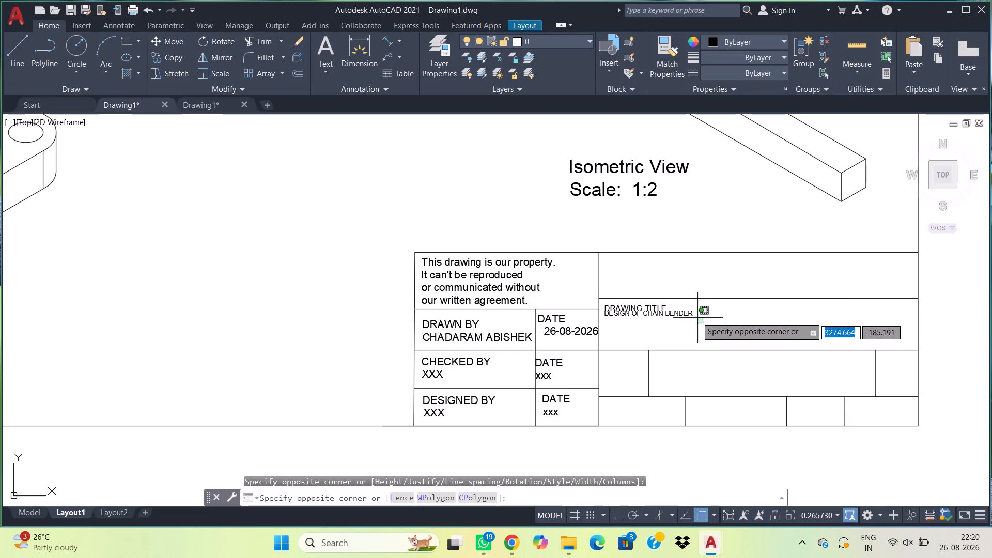
left_click(692, 309)
type("M")
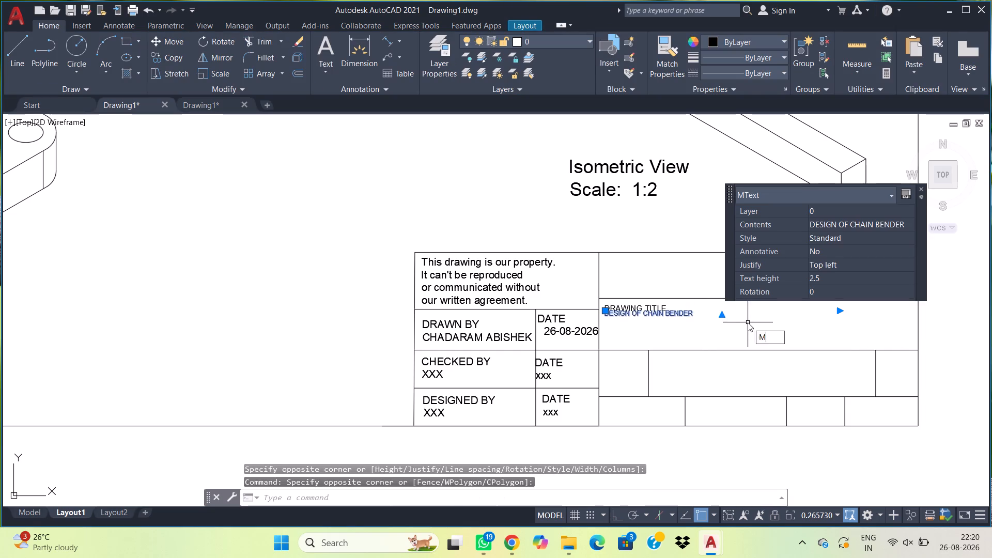
key("space")
left_click(749, 324)
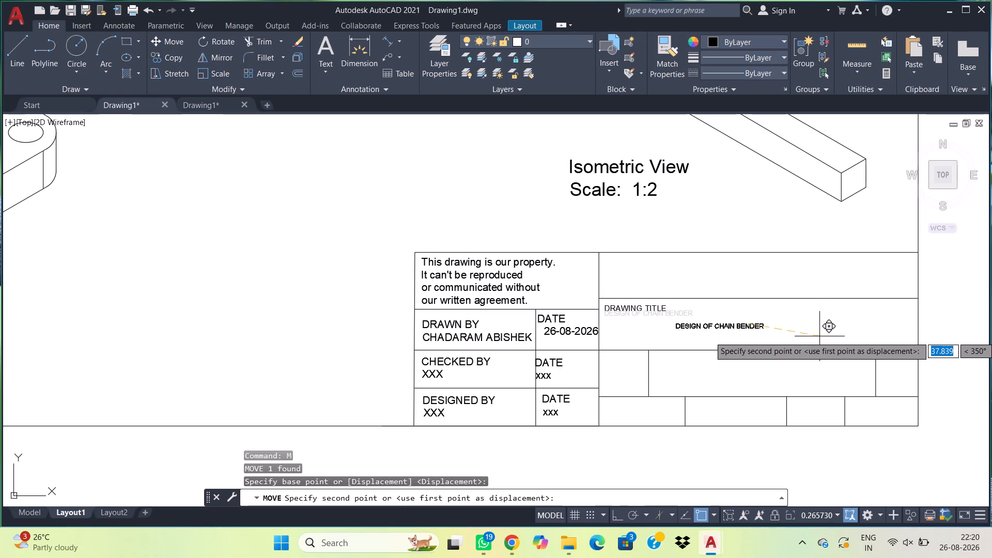
left_click(843, 333)
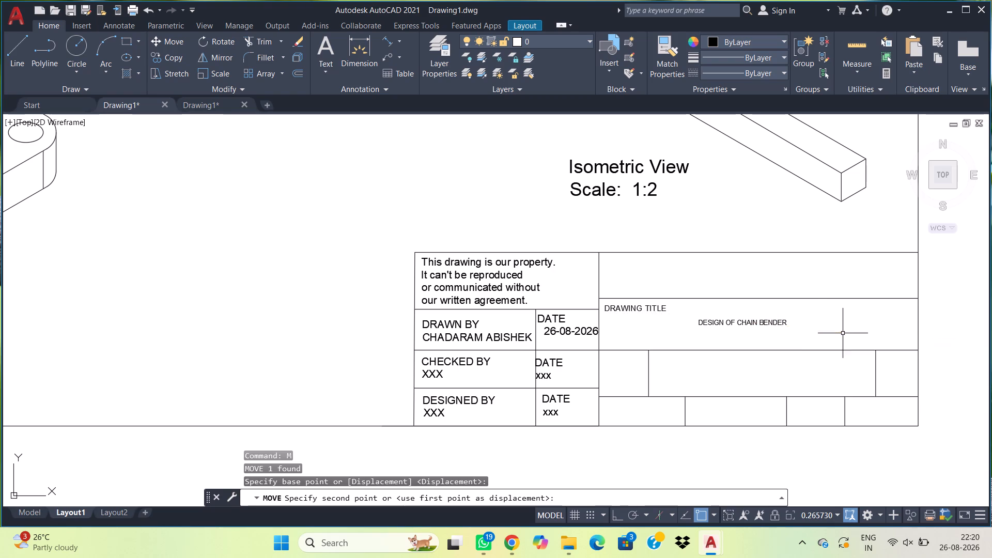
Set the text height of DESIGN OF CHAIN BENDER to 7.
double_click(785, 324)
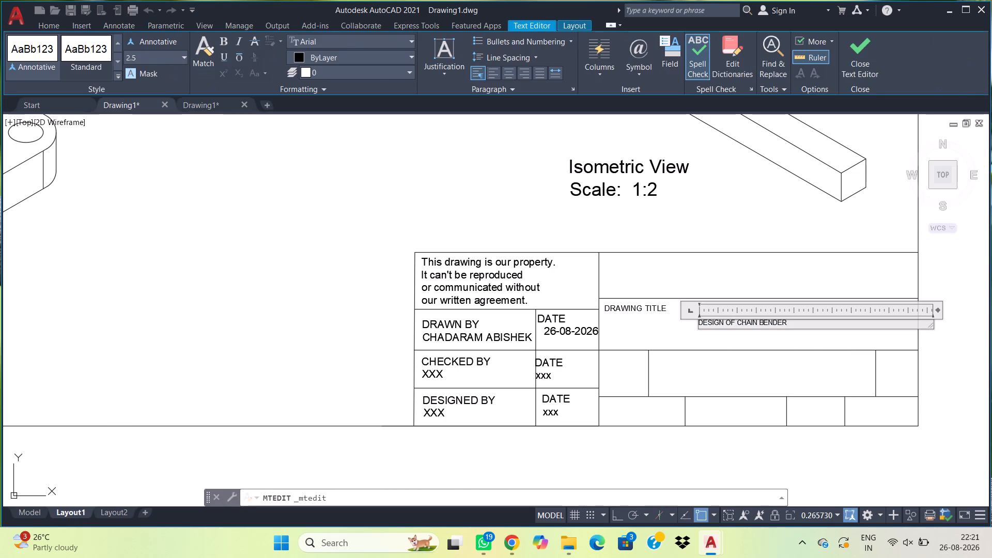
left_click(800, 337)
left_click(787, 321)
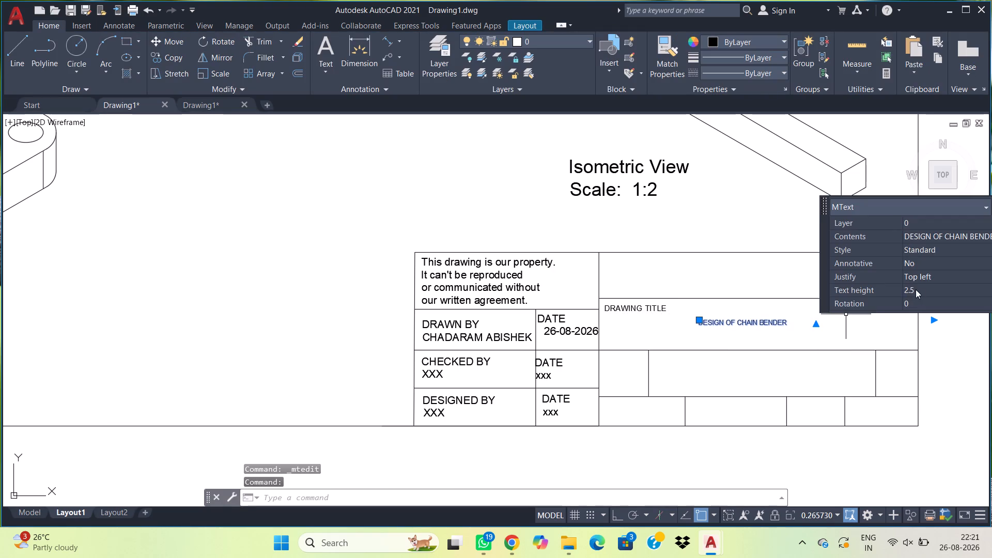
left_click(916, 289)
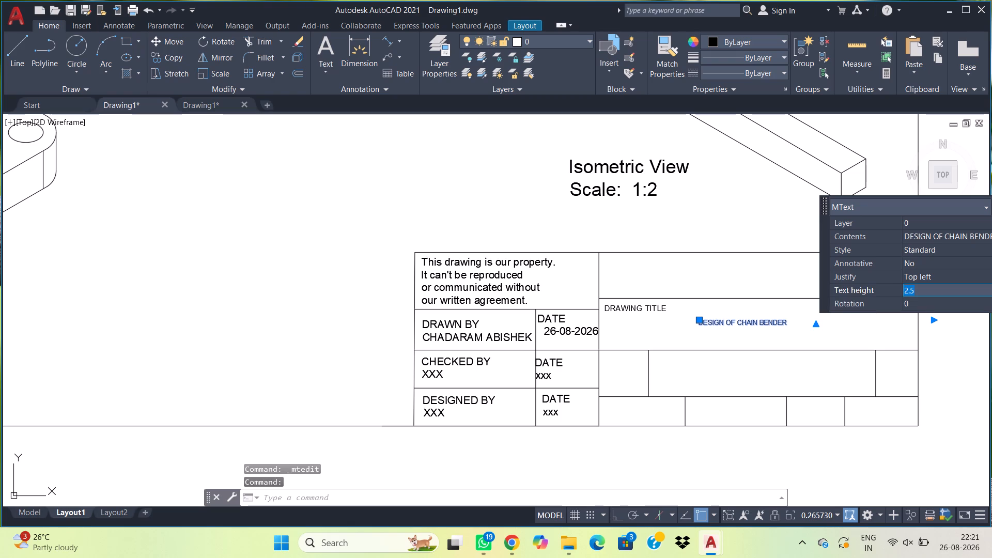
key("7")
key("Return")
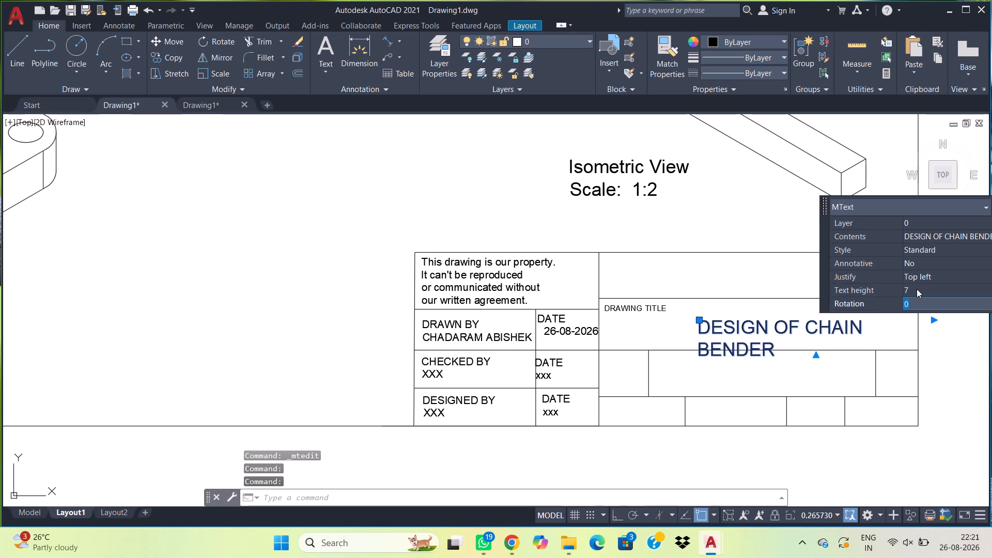
Set the text height of DESIGN OF CHAIN BENDER to 5 and deselect the text.
left_click(917, 289)
left_click(917, 289)
double_click(917, 289)
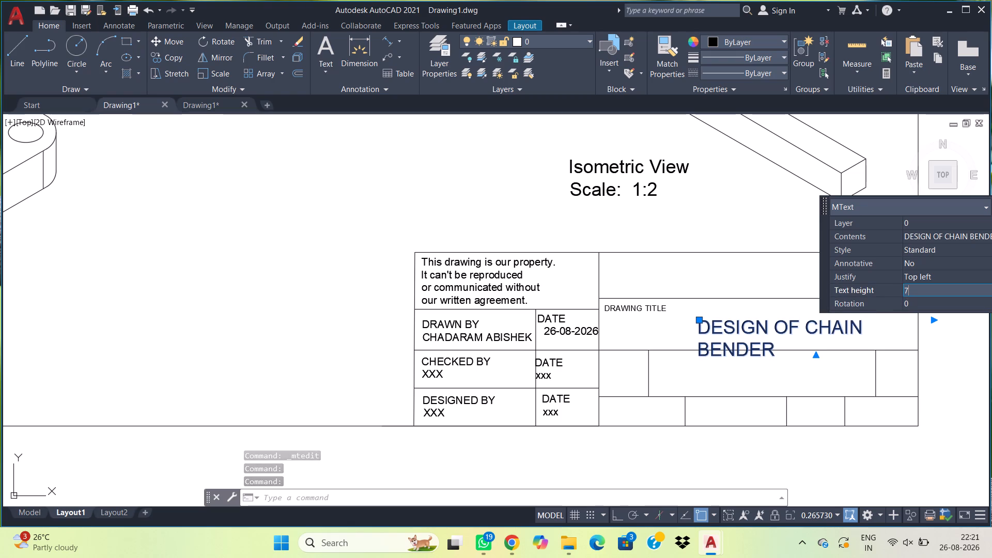
double_click(917, 289)
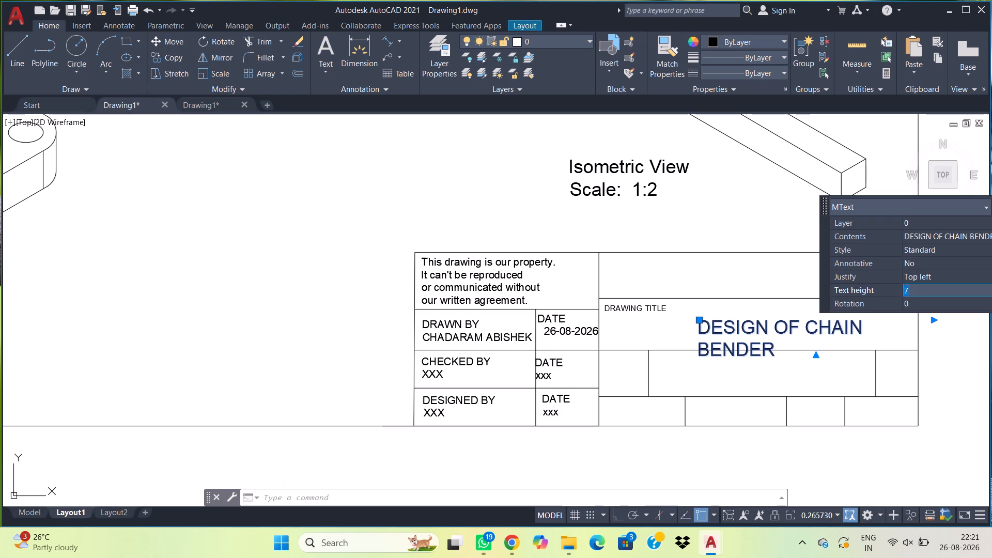
key("5")
key("Return")
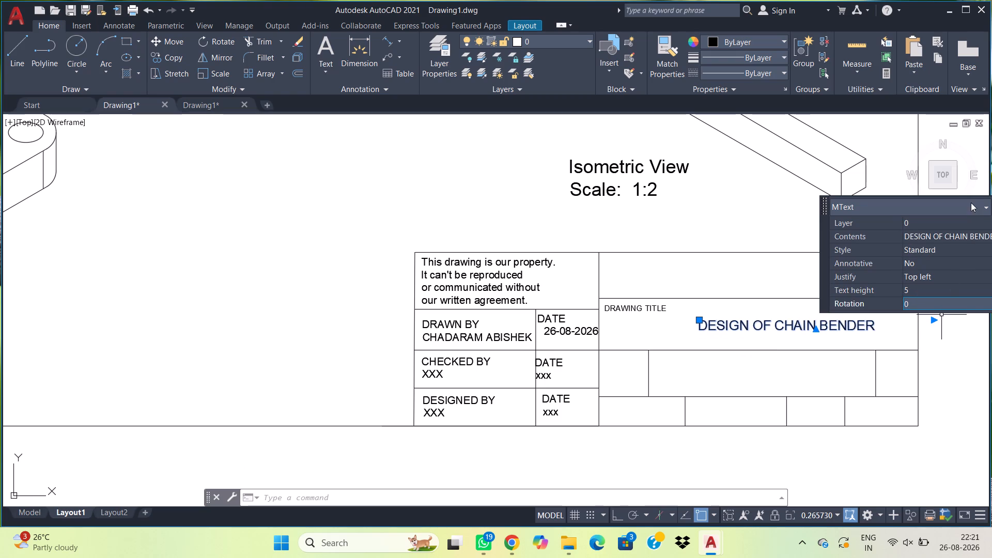
left_click(978, 343)
key("Escape")
key("Escape")
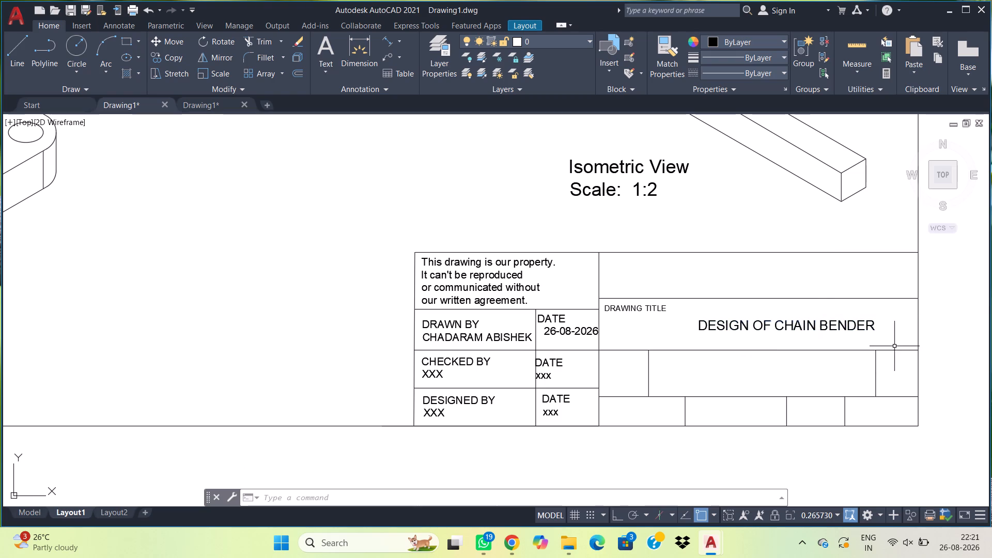
Move the DESIGN OF CHAIN BENDER text about 13 units left and slightly down to centre it in the lower part of its cell.
left_click(884, 337)
left_click(864, 318)
type("M")
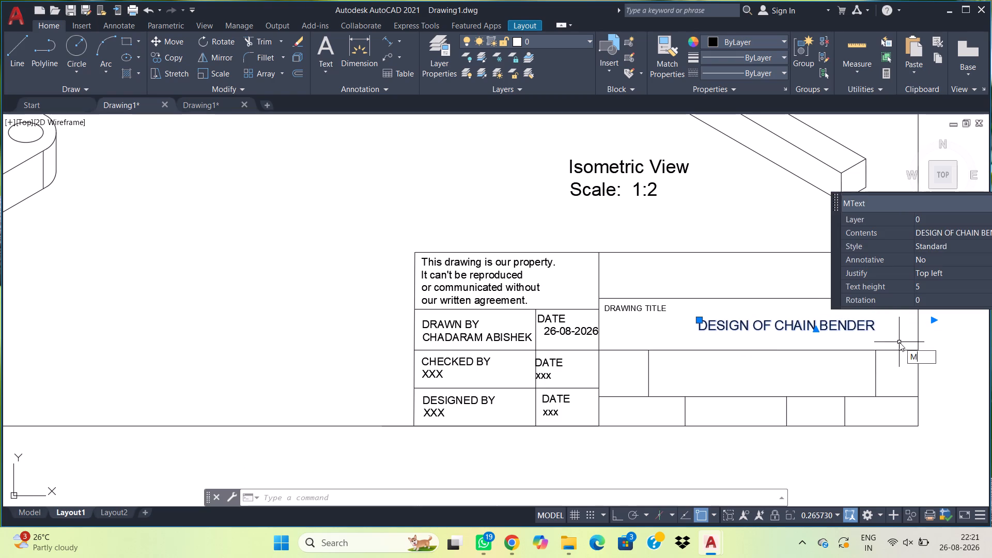
key("space")
left_click(681, 341)
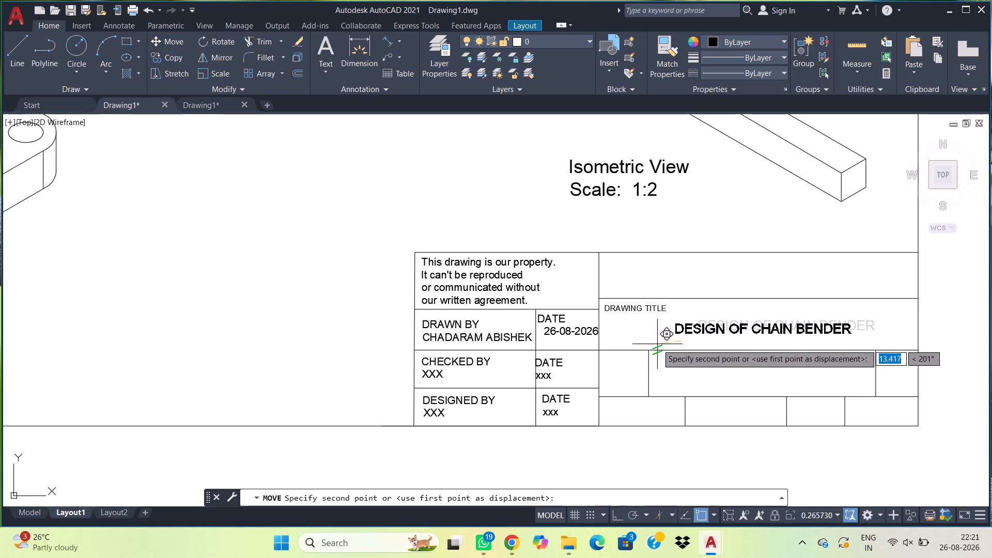
left_click(657, 345)
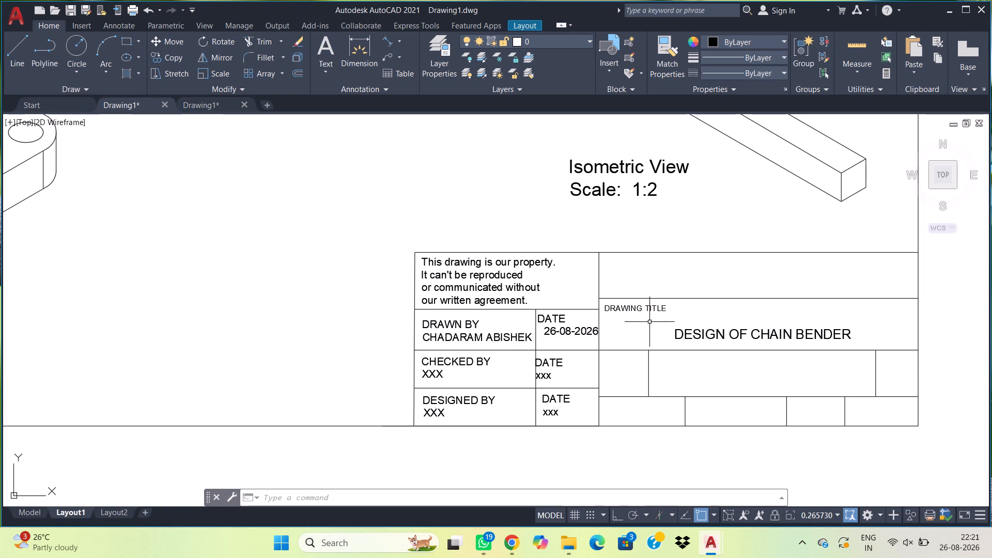
Set the text height of the DRAWING TITLE label to 4.
left_click(654, 318)
left_click(650, 306)
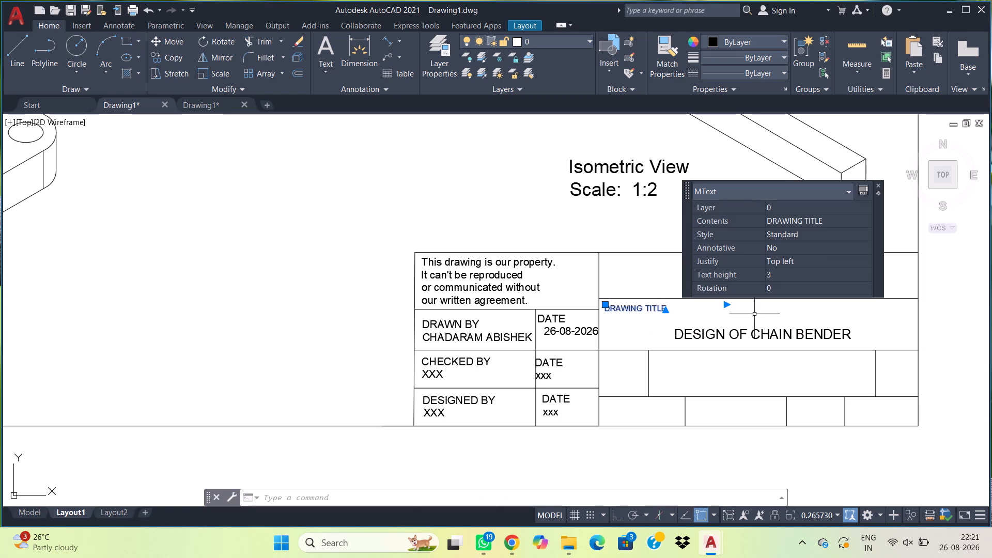
left_click(787, 277)
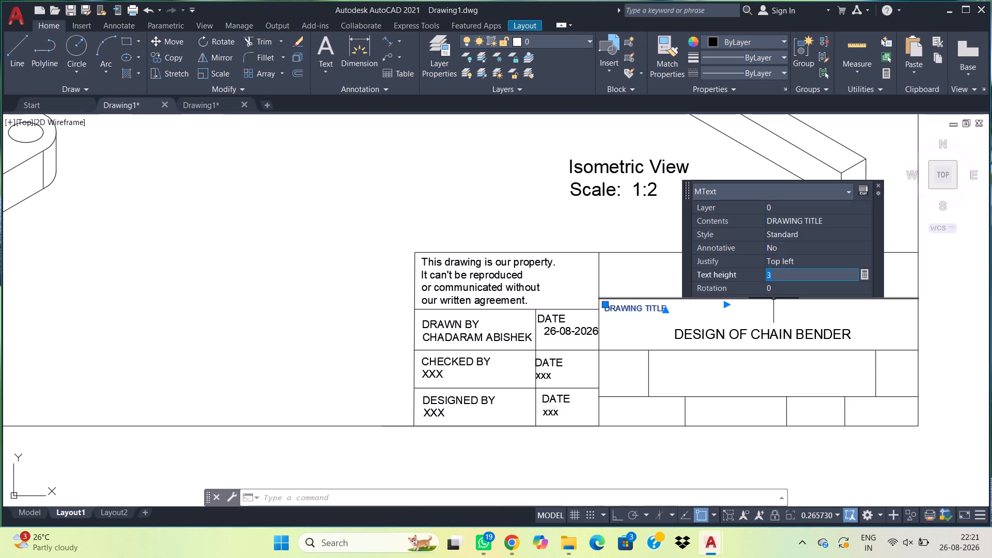
key("4")
key("Return")
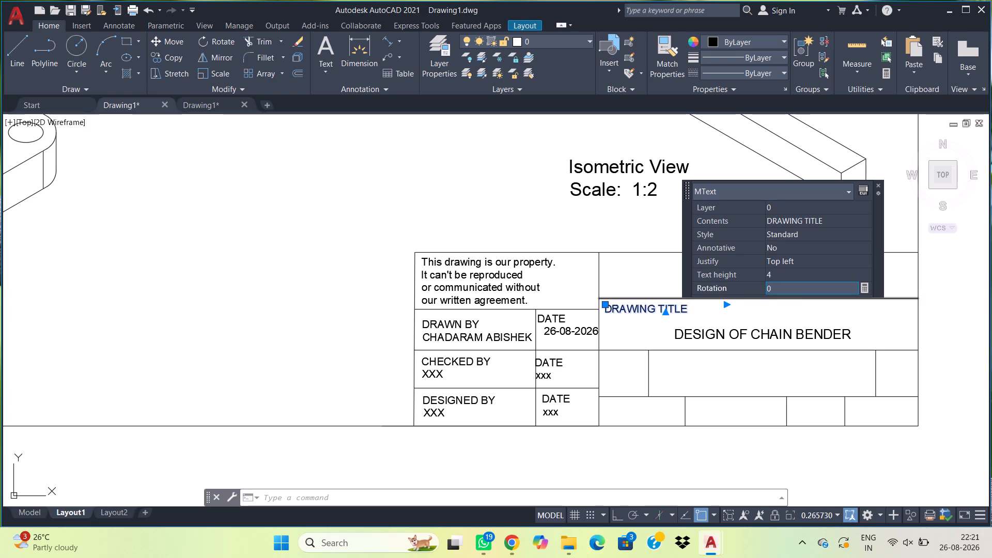
key("Escape")
Move the DRAWING TITLE label about 3 units right and slightly down within its cell.
left_click(669, 325)
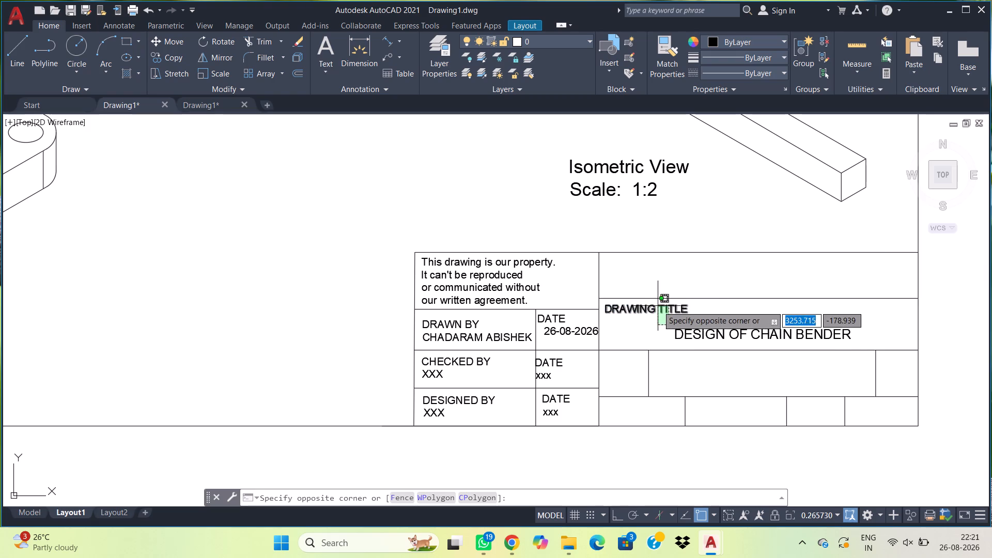
left_click(658, 306)
type("M")
key("space")
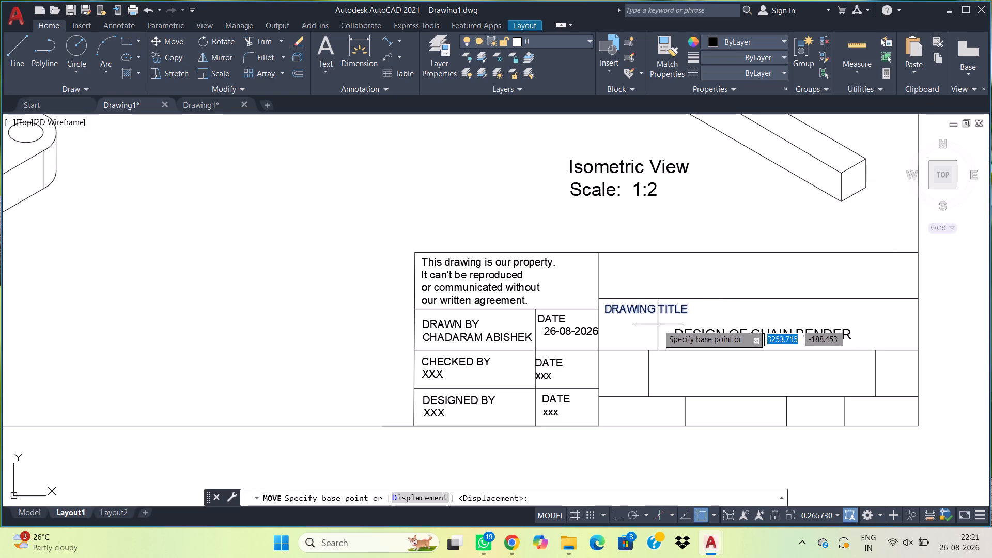
left_click(658, 324)
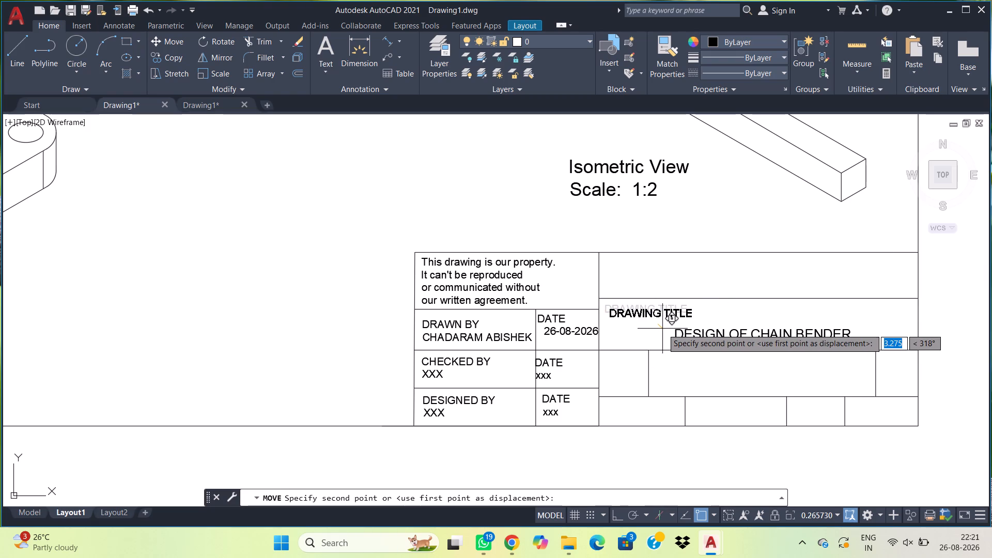
left_click(662, 328)
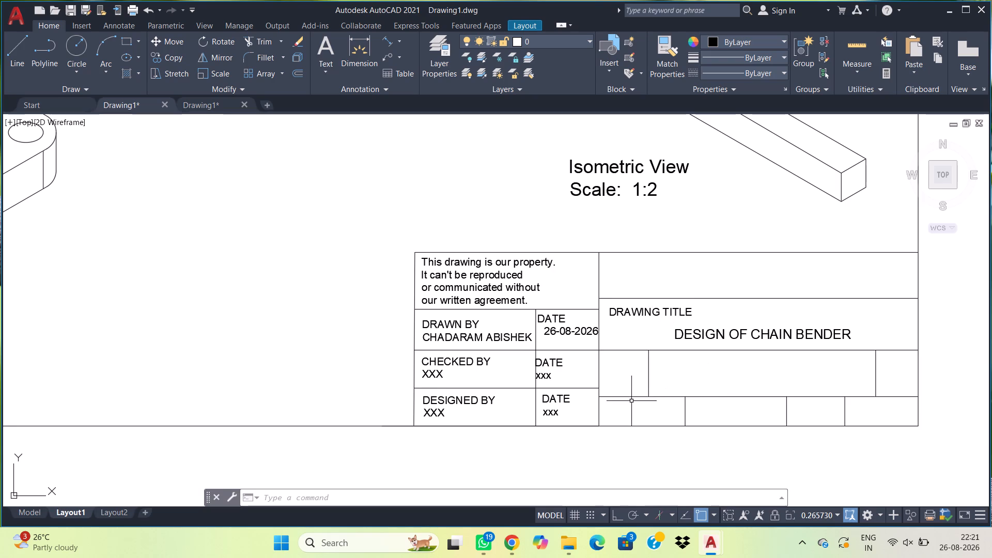
Add the multiline text SIZE at the top of the small cell directly below the DRAWING TITLE cell.
middle_click_drag(631, 401, 673, 362)
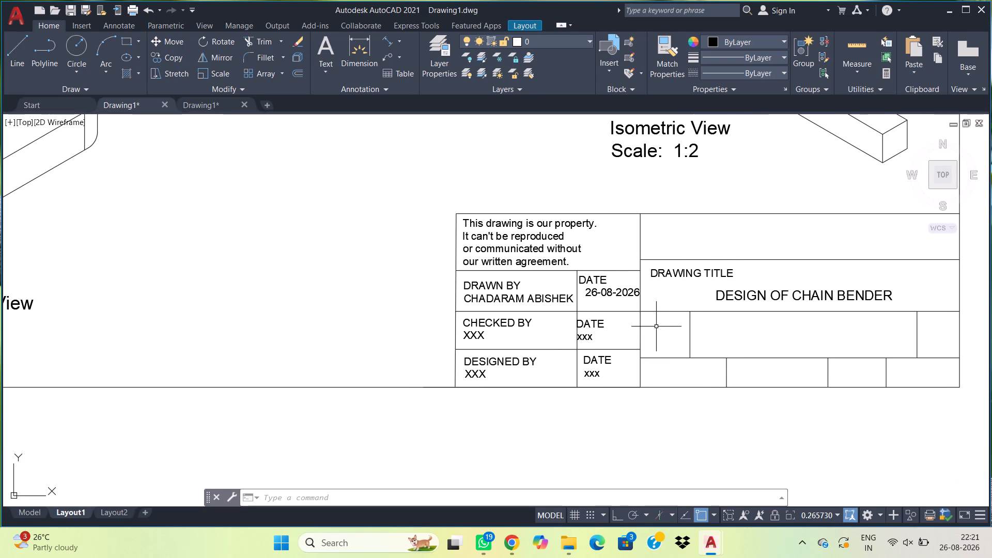
left_click(317, 50)
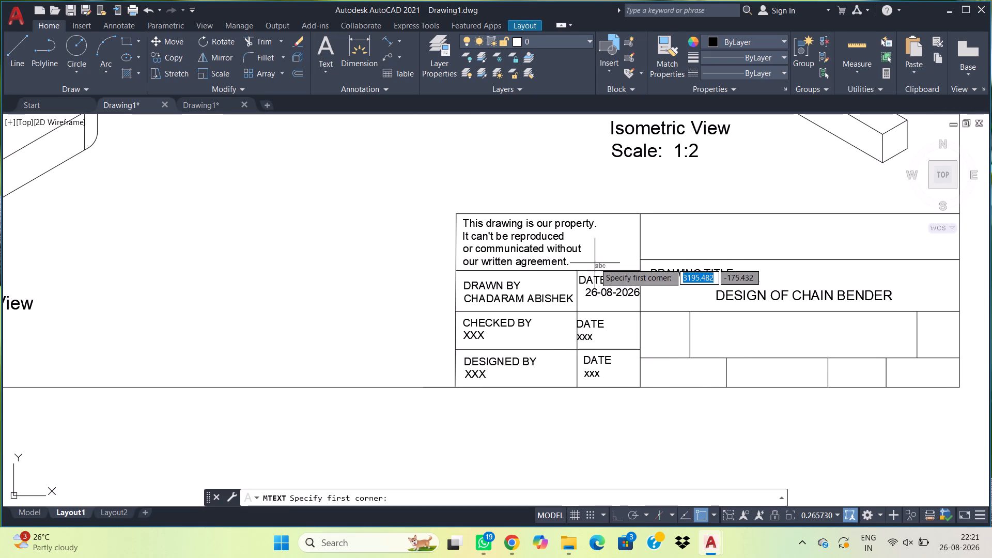
left_click(646, 320)
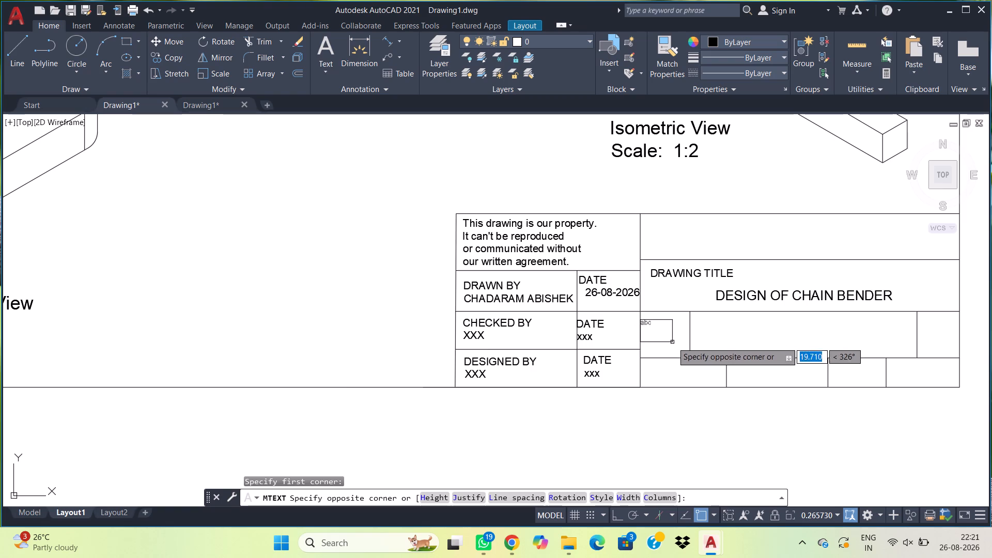
left_click(686, 349)
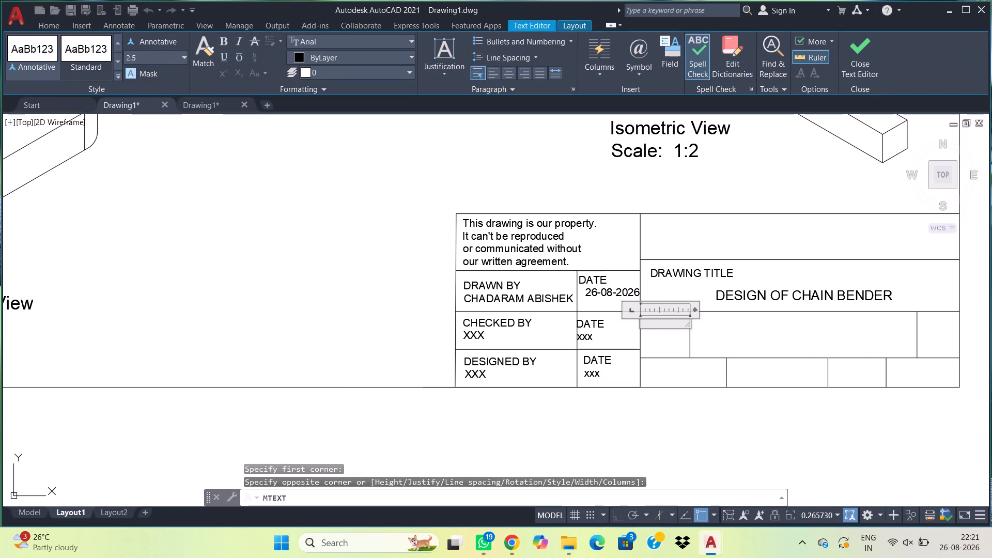
type("SIX")
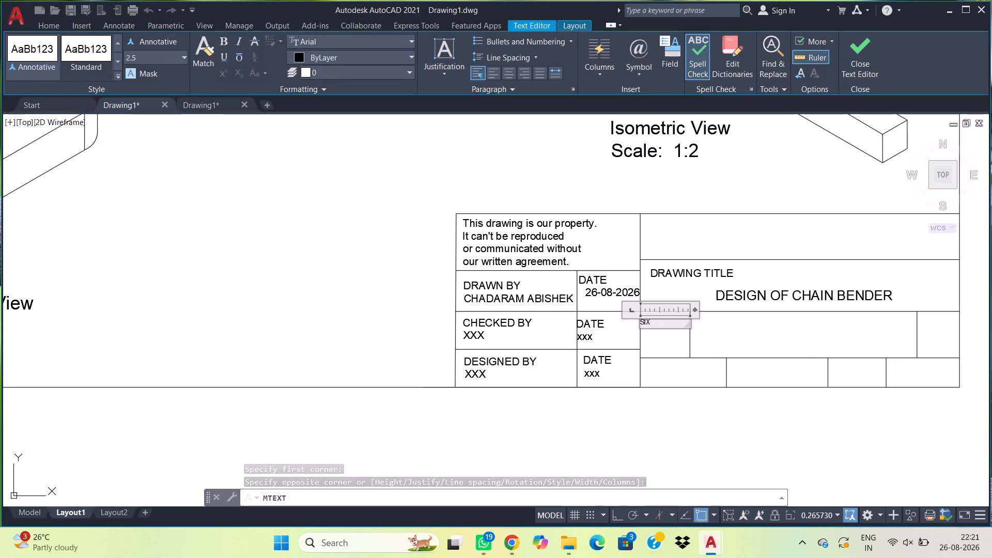
key("BackSpace")
type("ZE")
key("Return")
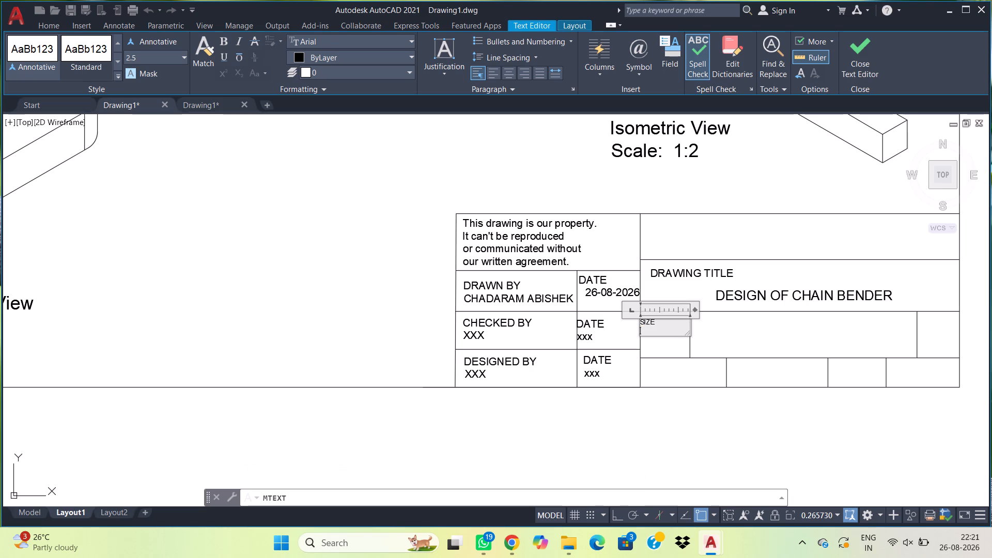
key("Return")
key("space")
key("space")
key("BackSpace")
key("BackSpace")
key("Escape")
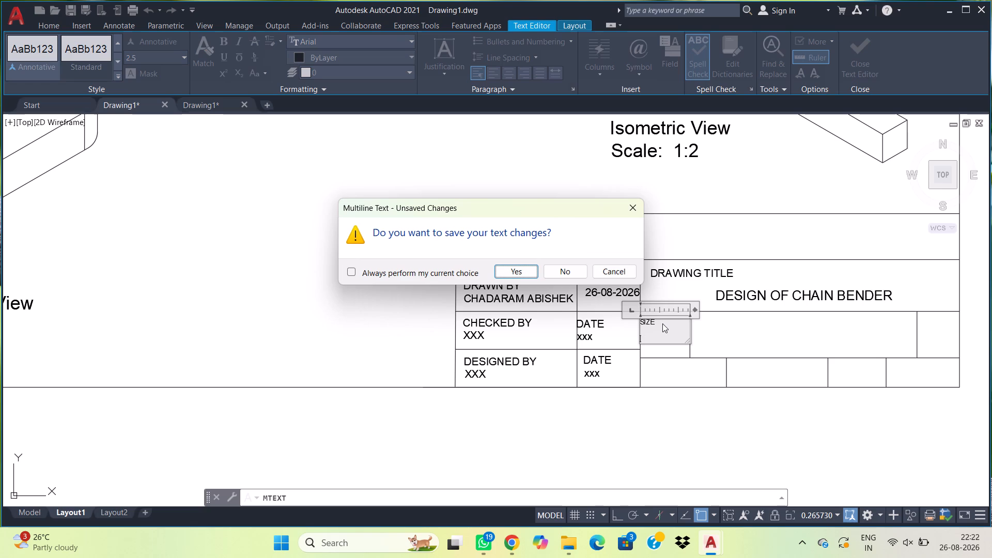
left_click(626, 211)
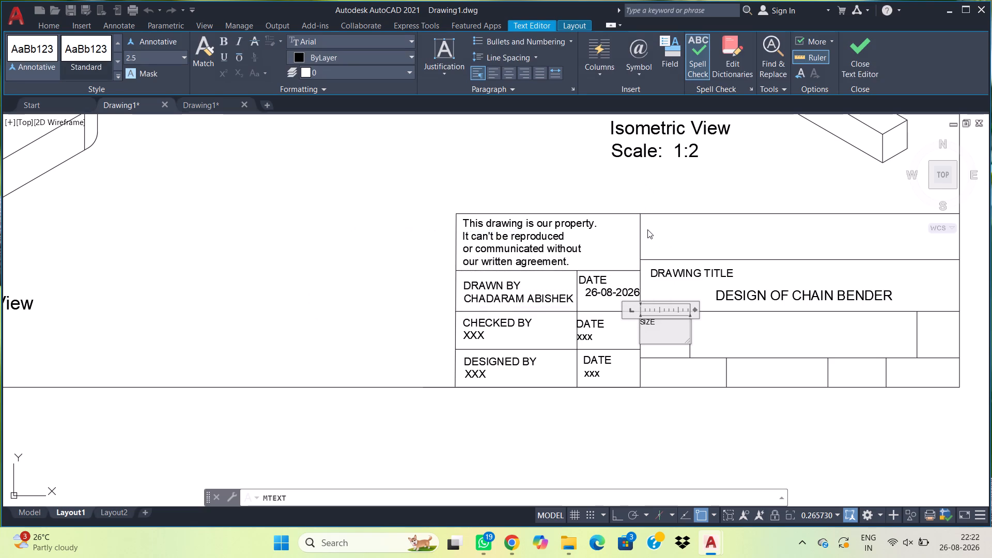
key("BackSpace")
key("BackSpace")
left_click(729, 319)
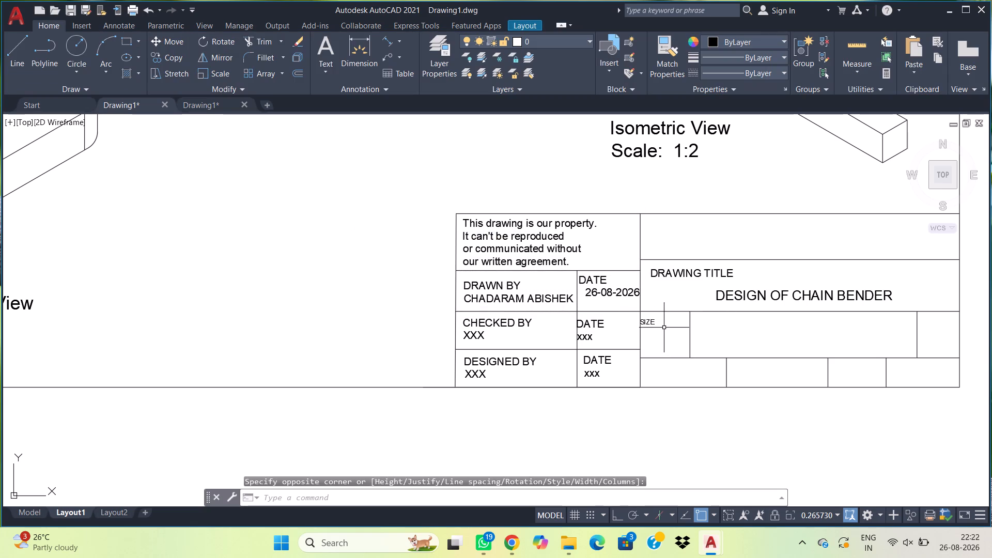
Set the text height of the SIZE label to 4 and deselect it.
left_click(656, 321)
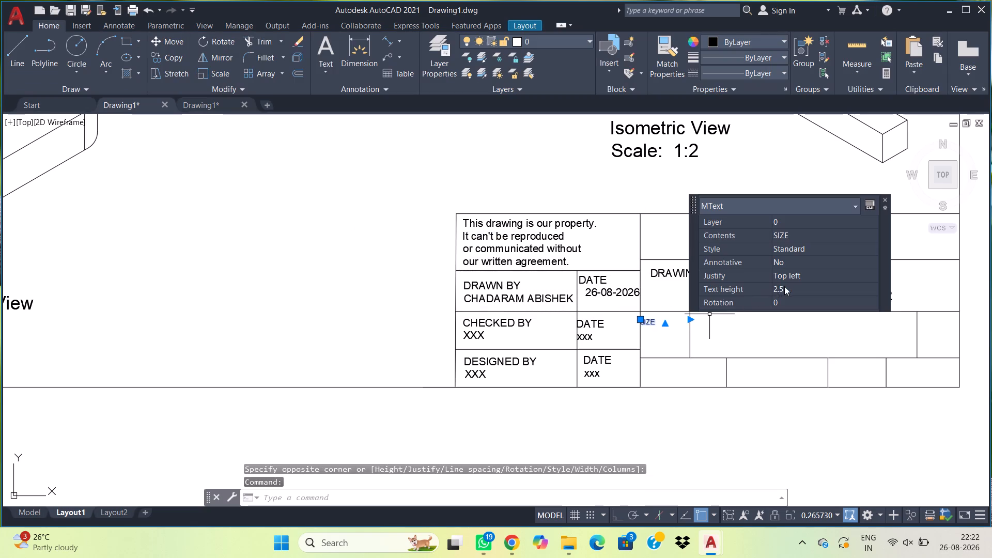
left_click(784, 286)
key("4")
key("Return")
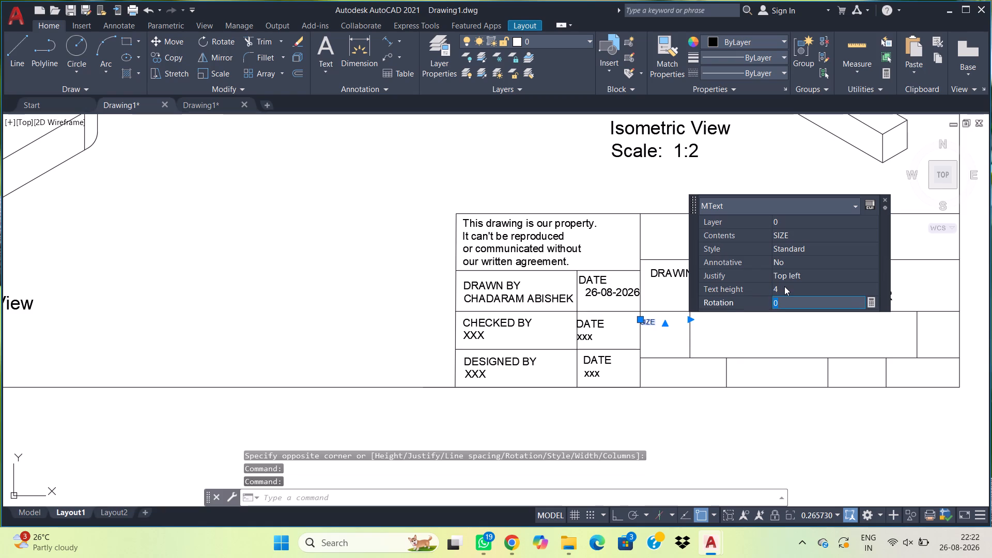
left_click(888, 202)
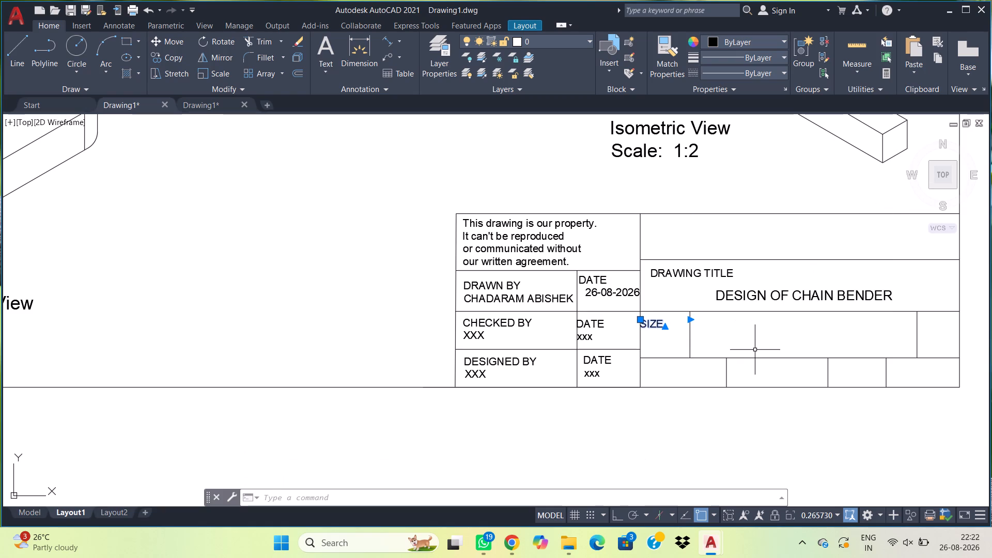
key("Escape")
Move the SIZE label about 5 units right and slightly up, clear of its cell's left border.
left_click(680, 340)
left_click(645, 322)
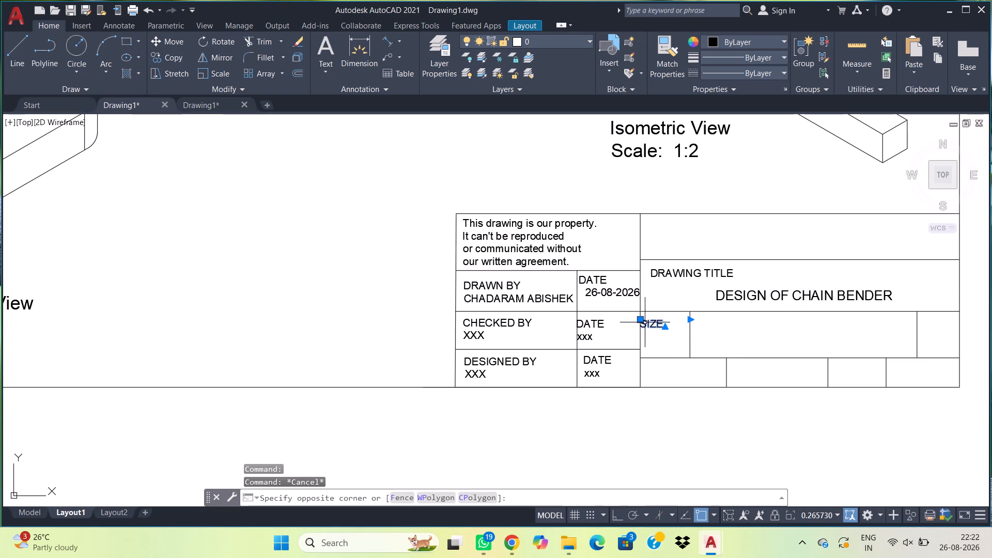
type("M")
key("space")
left_click(658, 339)
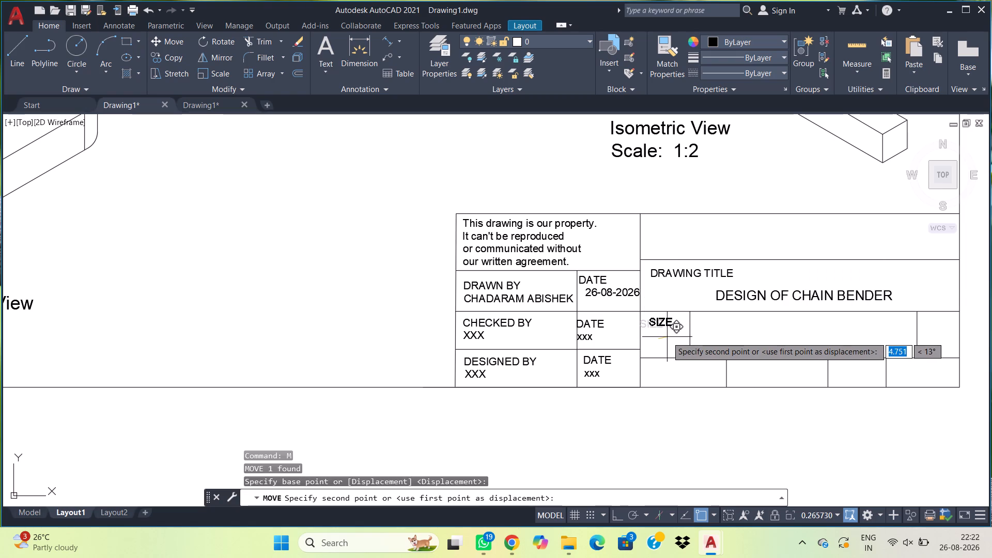
left_click(667, 337)
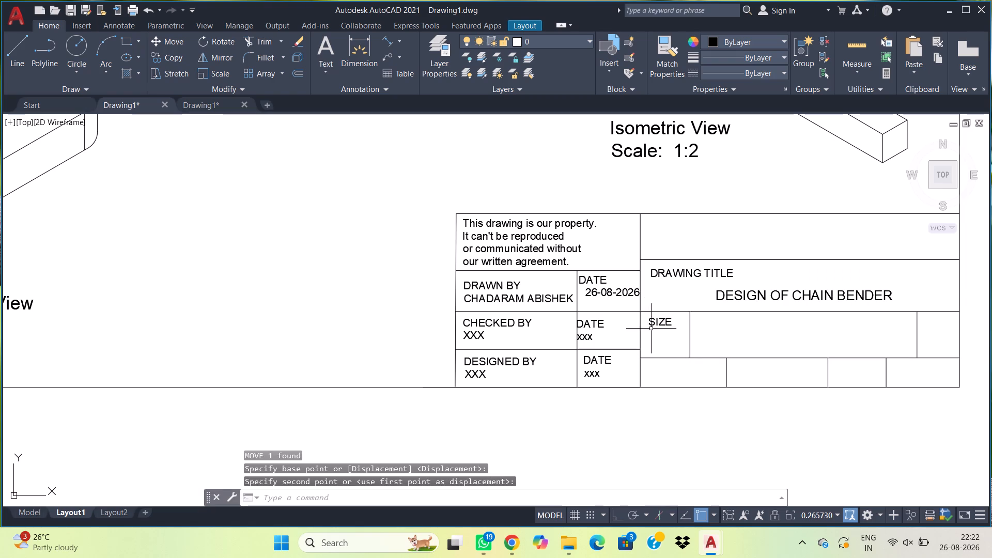
Add the multiline text A3 below the SIZE label in the same cell.
left_click(322, 51)
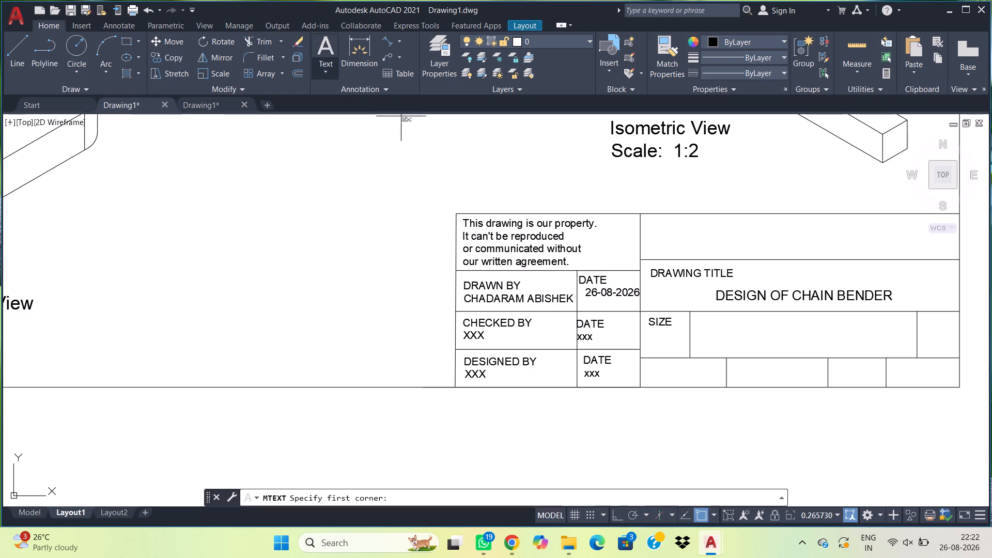
left_click(658, 337)
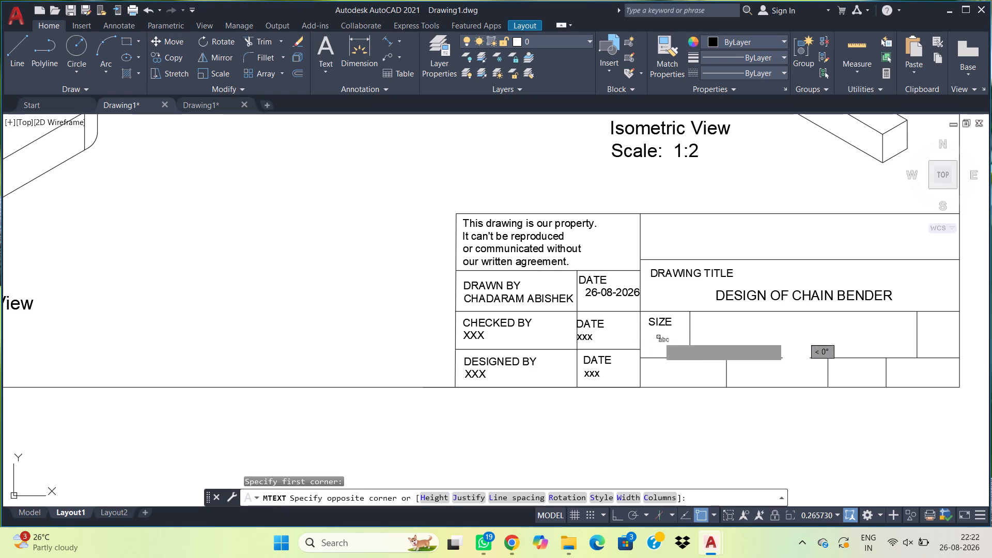
left_click(681, 354)
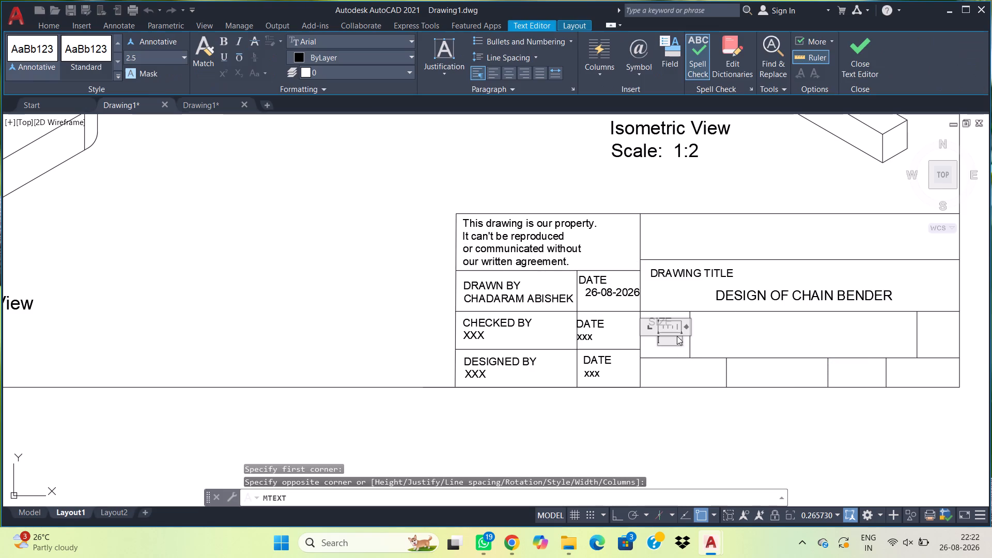
key("a")
key("3")
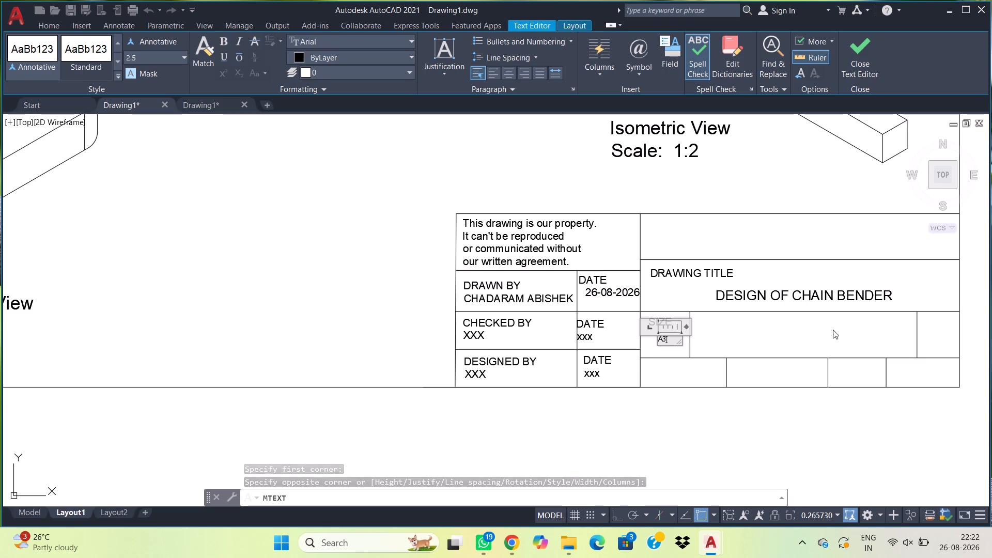
left_click(765, 340)
Set the text height of A3 to 6 and deselect it.
left_click(665, 338)
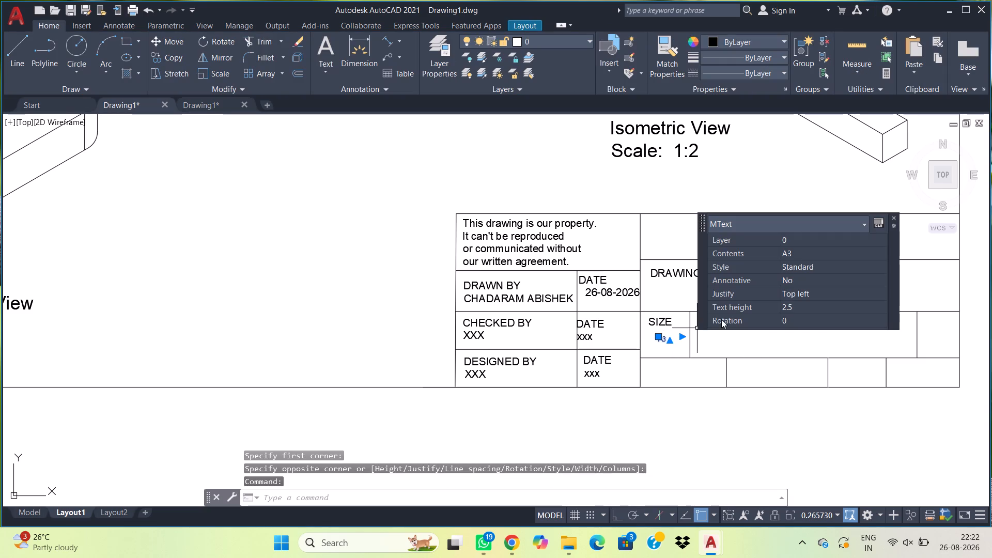
left_click(809, 303)
key("6")
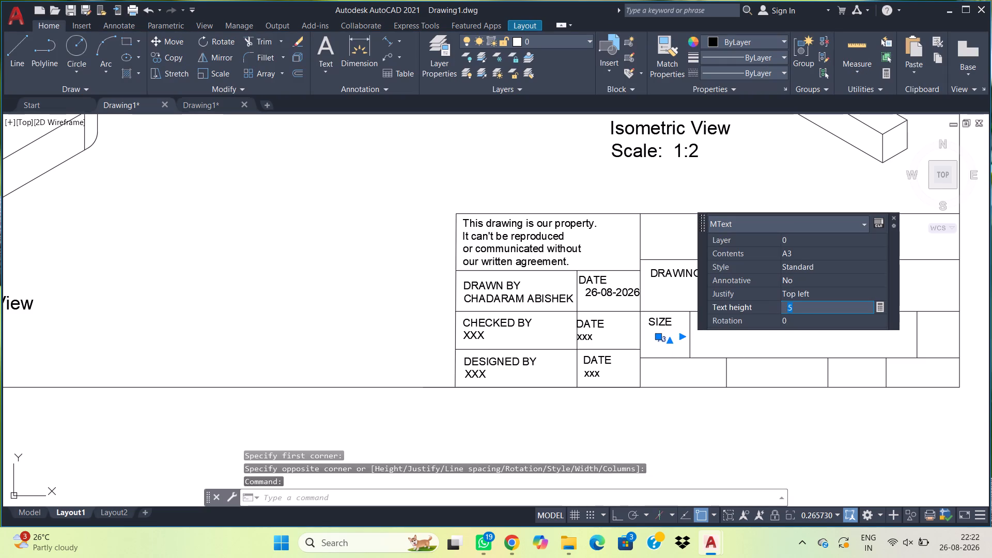
key("Return")
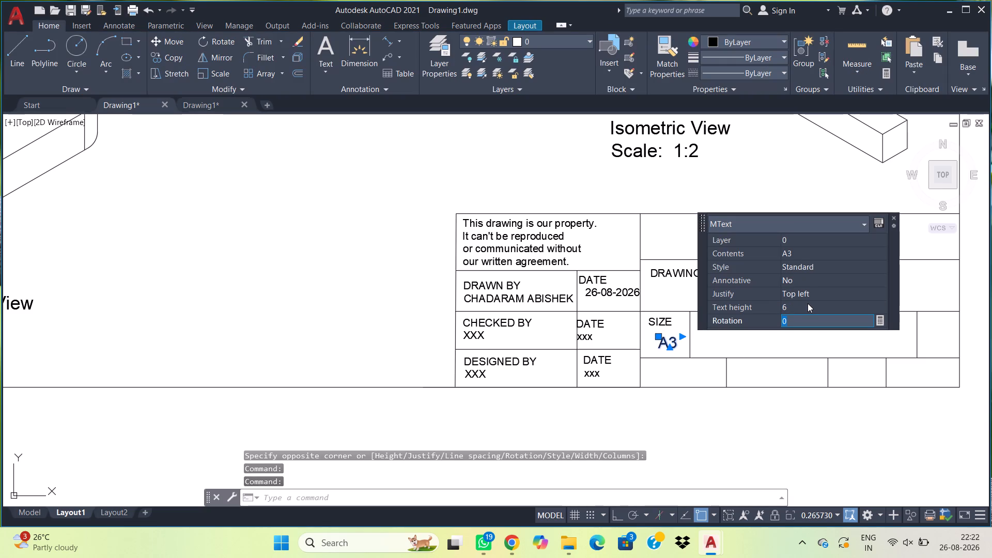
left_click(896, 216)
key("Escape")
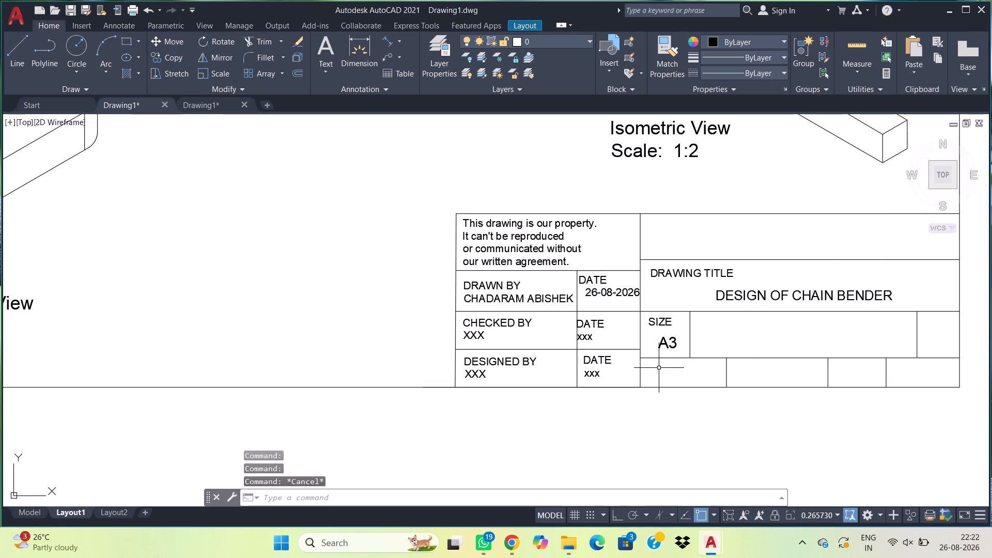
Move the A3 text about 2 units left to centre it below the SIZE label.
left_click(678, 349)
left_click(672, 343)
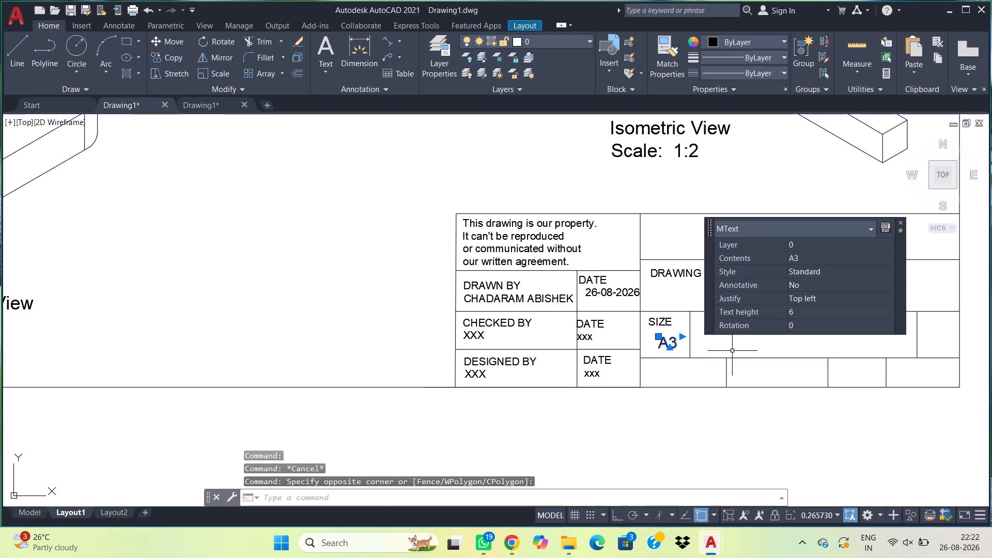
key("m")
key("space")
left_click(703, 346)
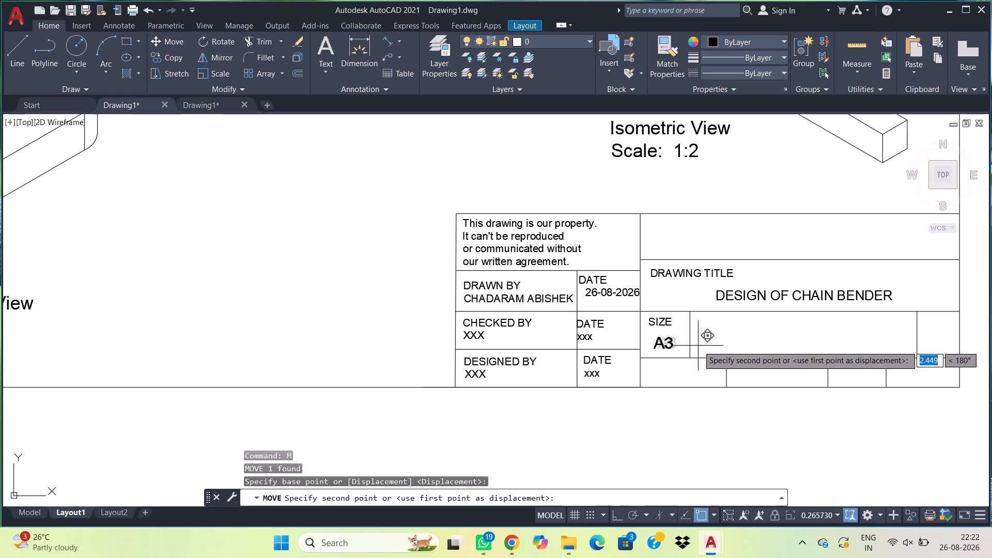
left_click(698, 346)
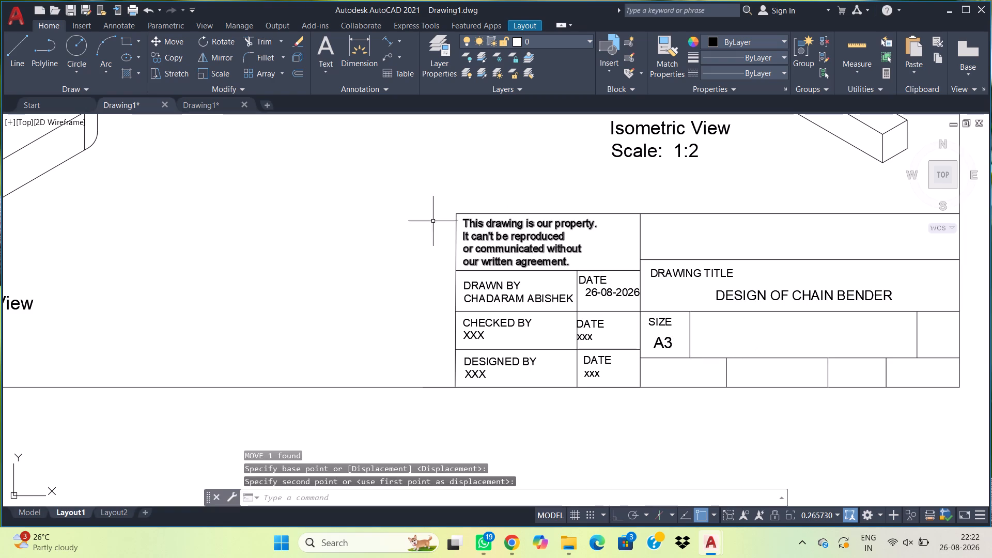
Add the multiline text DRAWING NUMBER at the top of the wide cell beside the SIZE cell.
left_click(320, 48)
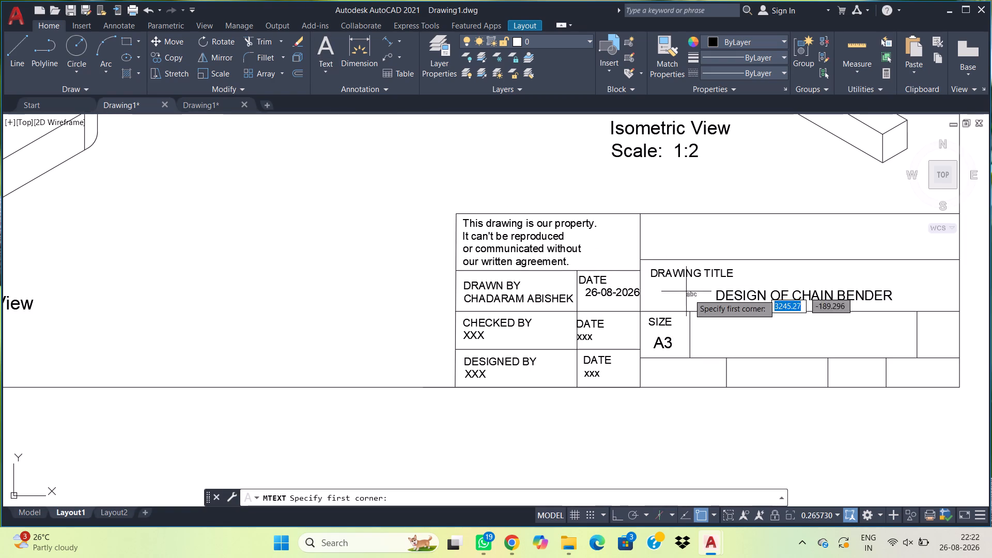
left_click(690, 312)
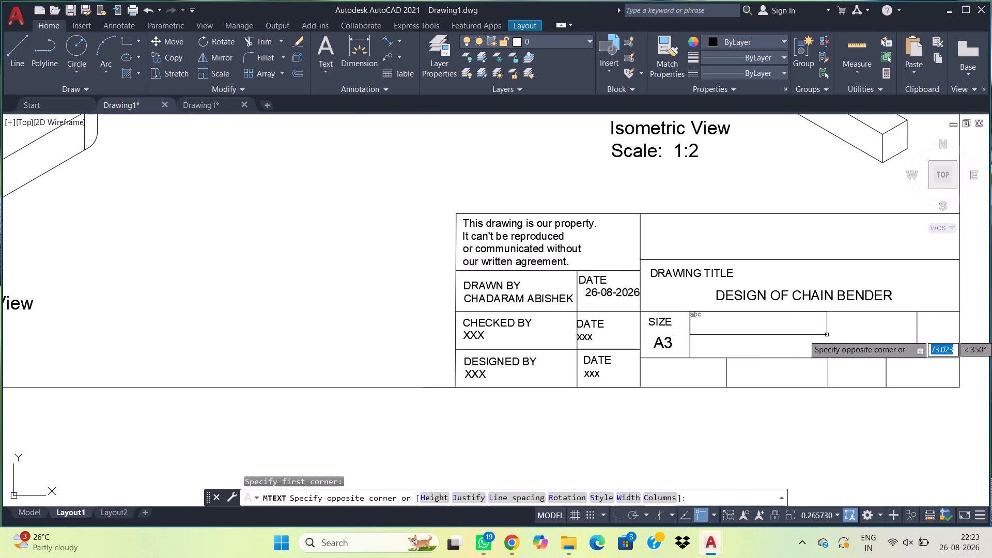
left_click(827, 335)
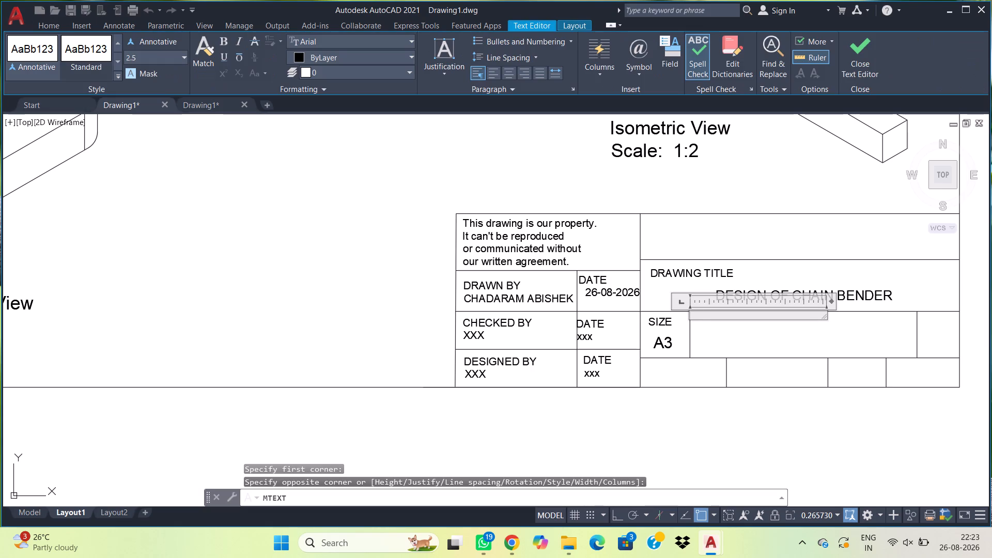
key("d")
type("RAWING")
key("space")
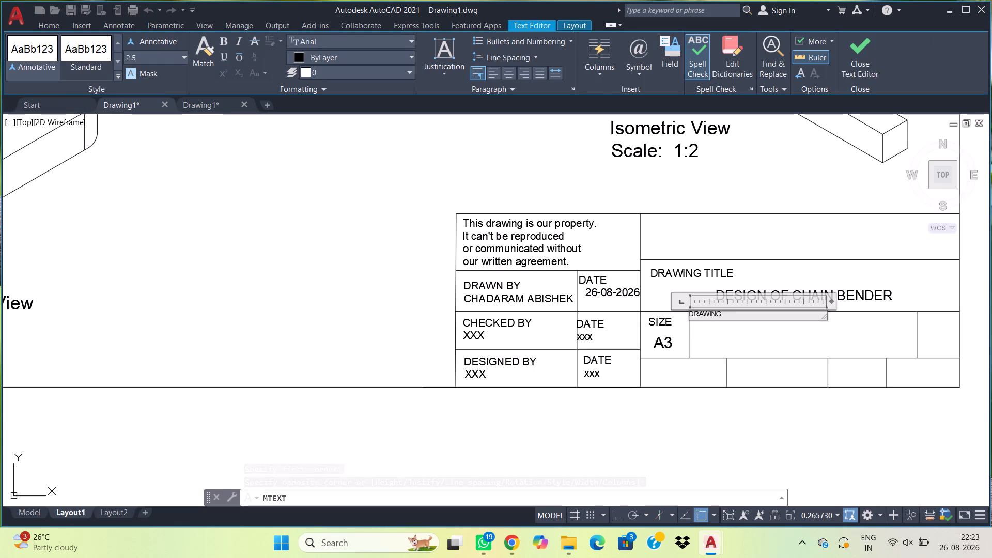
type("NUM")
type("BER")
left_click(809, 330)
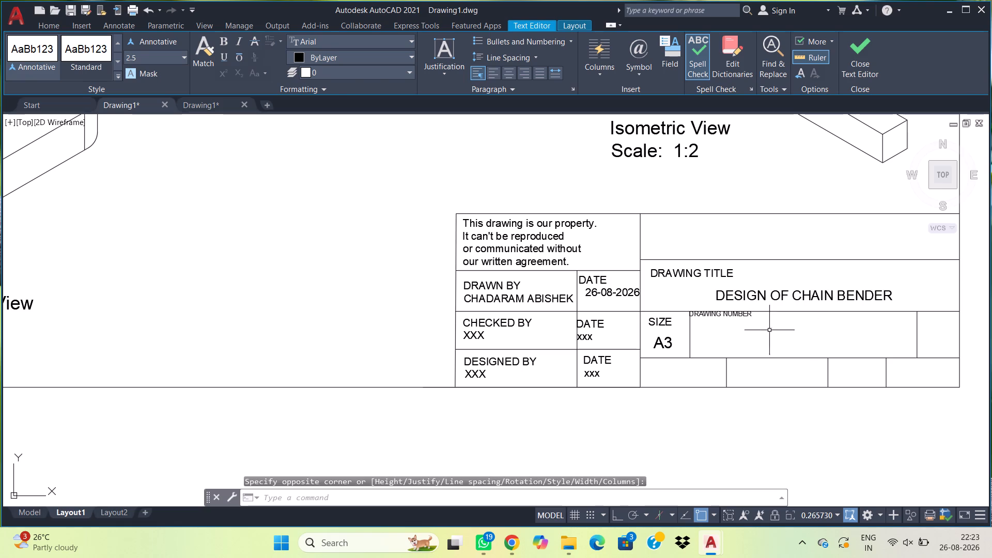
Move the DRAWING NUMBER label about 5 units diagonally down and right, clear of its cell's borders.
left_click(751, 329)
left_click(747, 314)
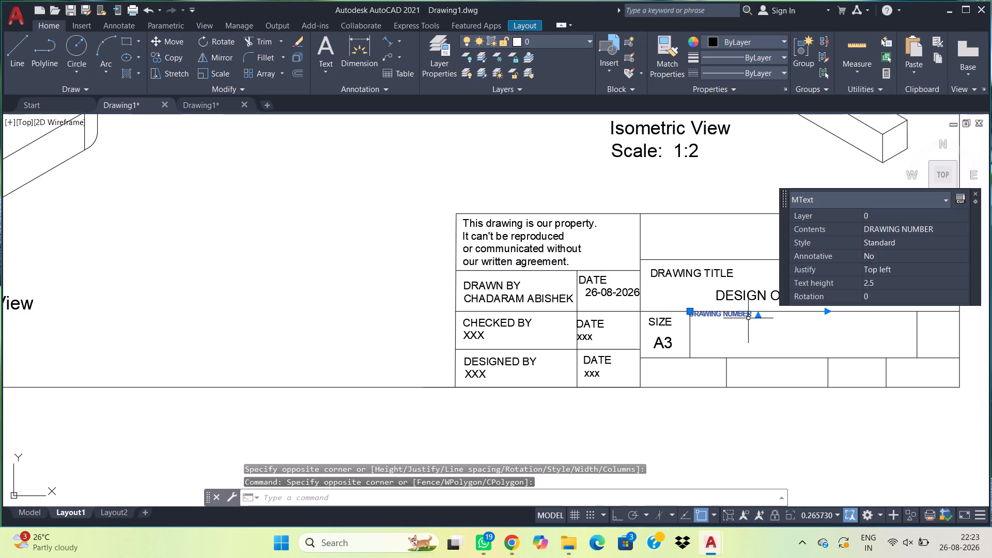
key("m")
key("space")
left_click(752, 333)
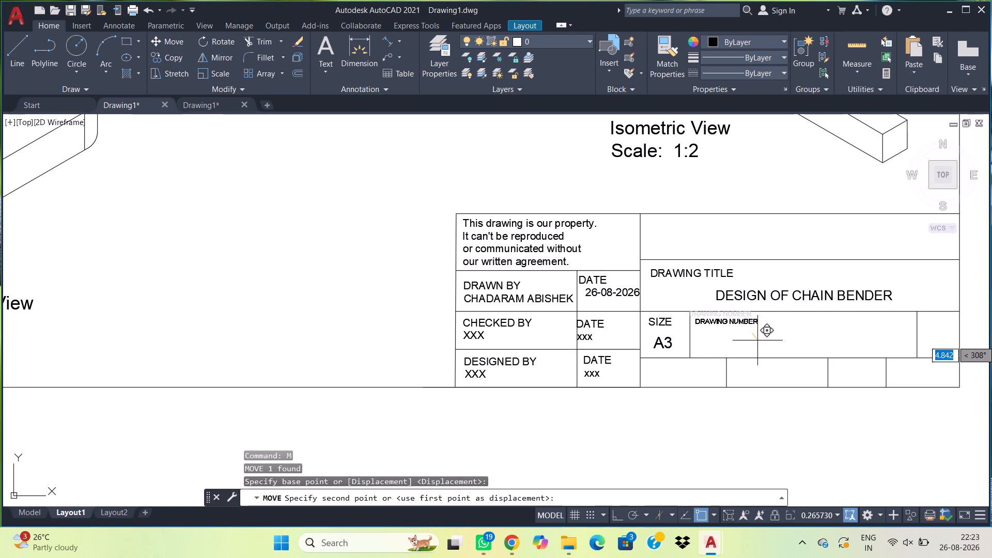
left_click(757, 340)
Set the text height of the DRAWING NUMBER label to 4 and deselect it.
left_click(755, 321)
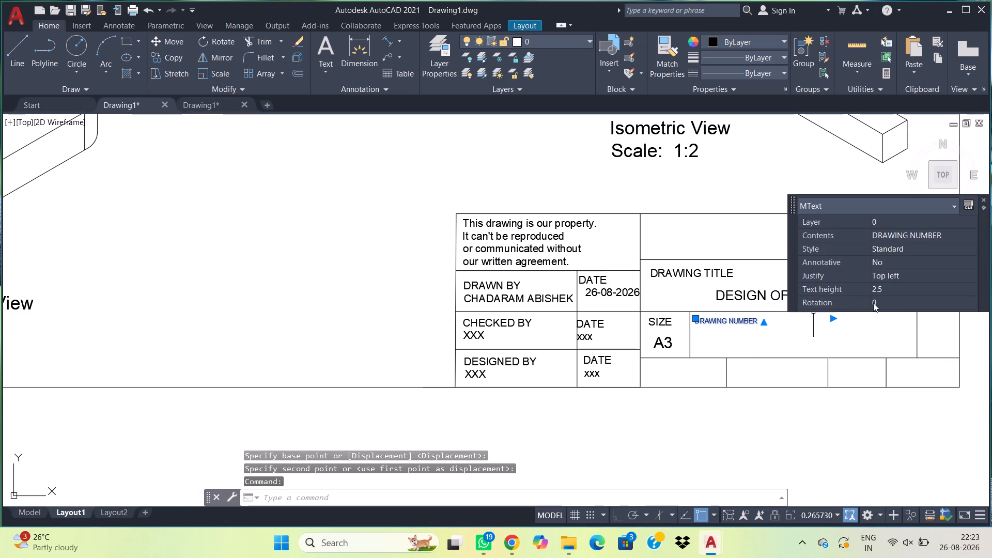
left_click(884, 288)
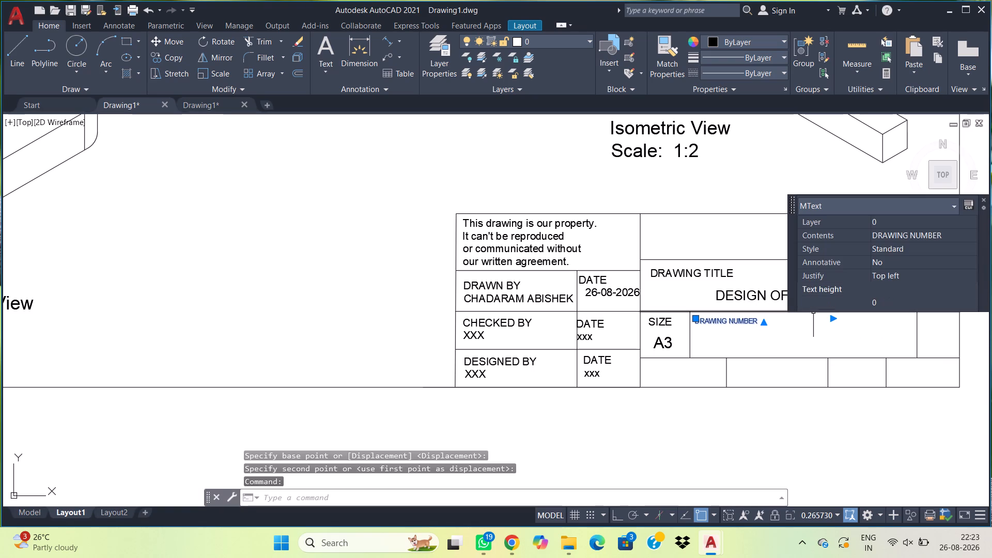
key("4")
key("Return")
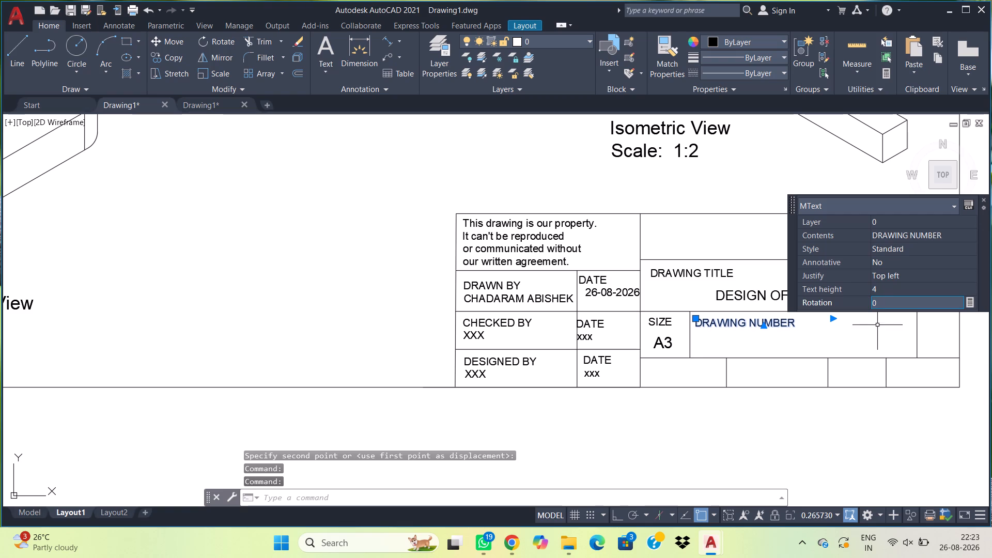
left_click(876, 330)
key("Escape")
key("Escape")
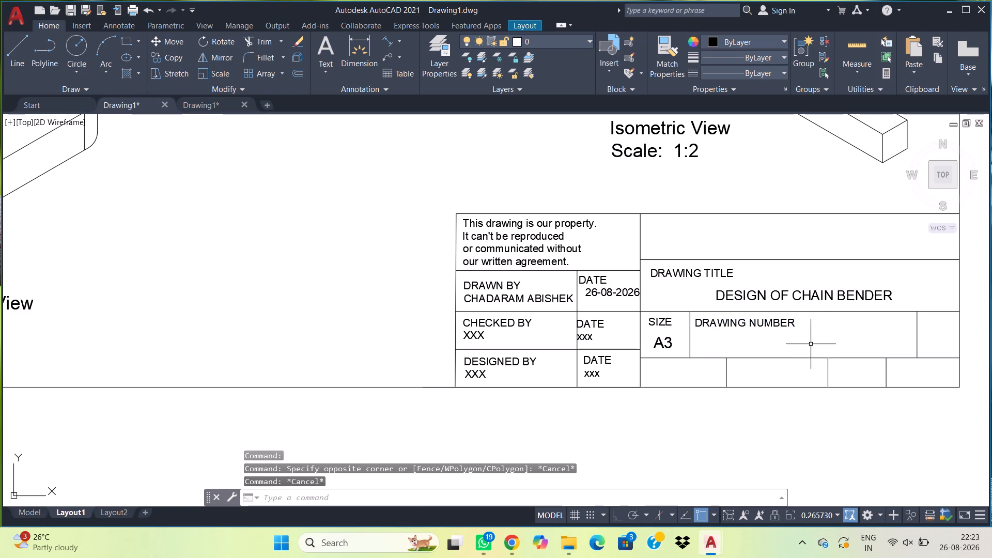
Move the DRAWING NUMBER label about 1.7 units up, closer to its cell's top border.
left_click_drag(811, 344, 802, 333)
left_click(783, 321)
type("M")
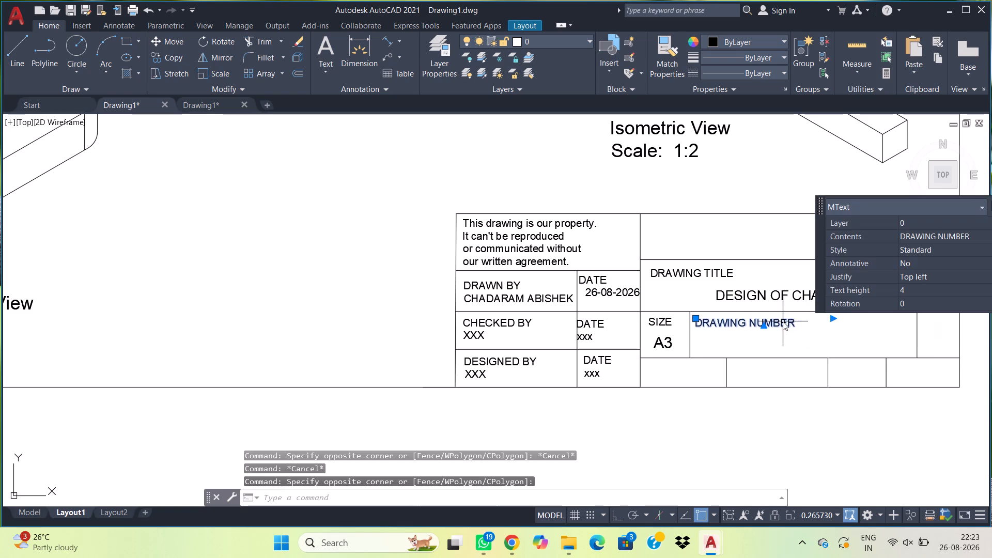
key("space")
left_click(784, 333)
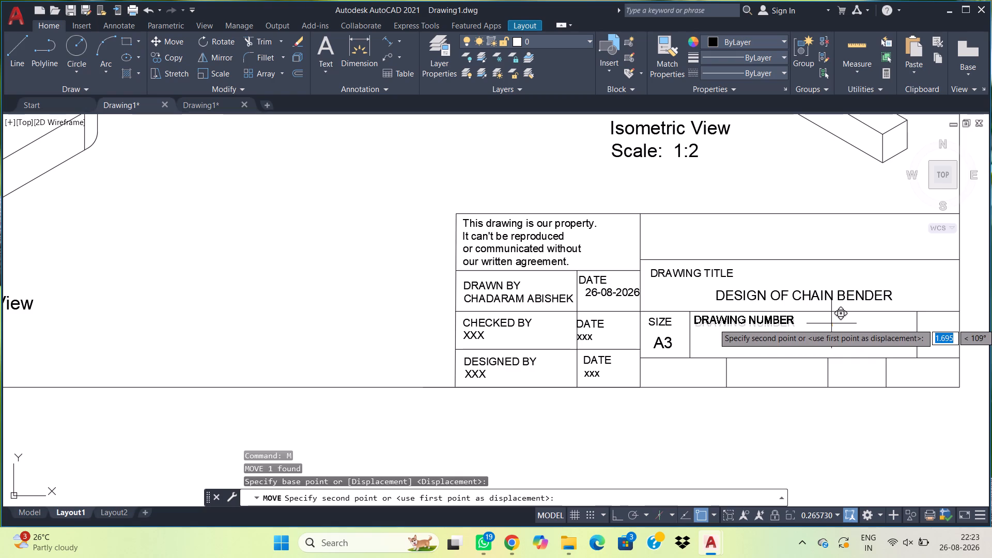
left_click(831, 323)
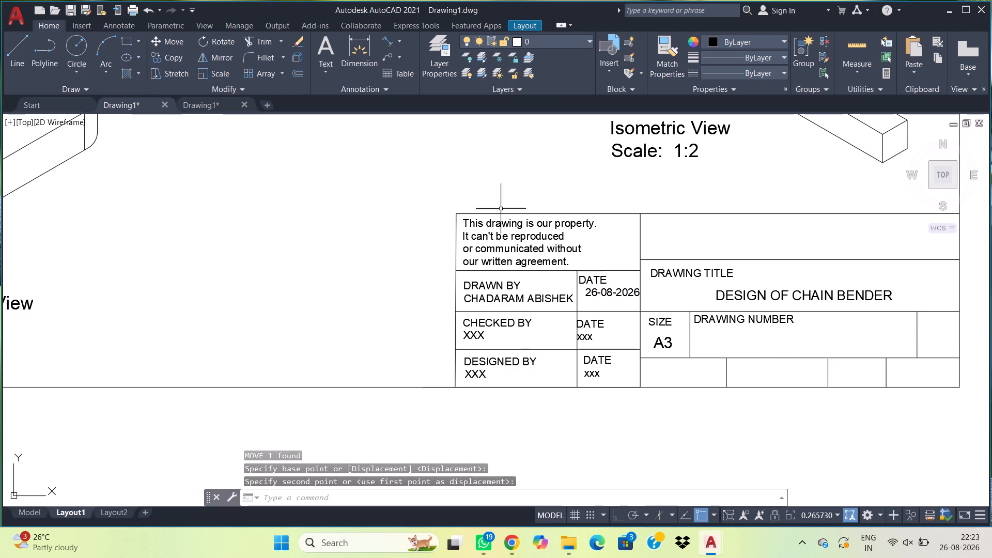
Add the multiline text CDCAT26 below the DRAWING NUMBER label in the same cell.
left_click(320, 46)
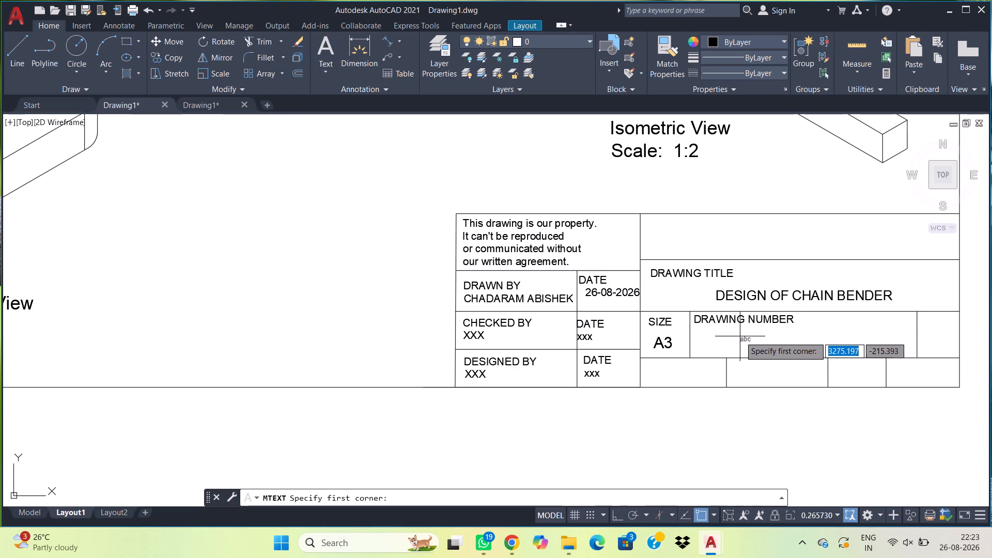
left_click(739, 334)
left_click(883, 352)
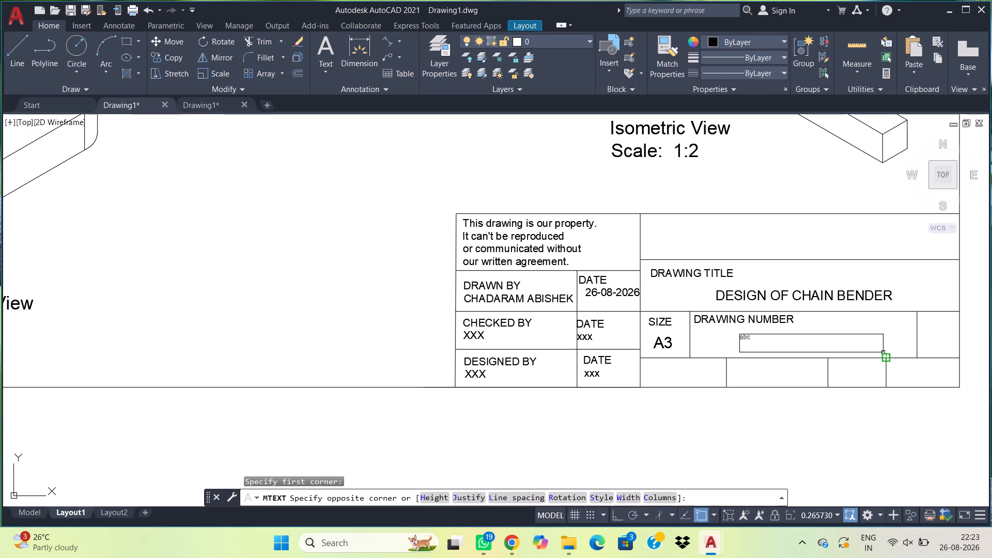
type("CD")
type("CA")
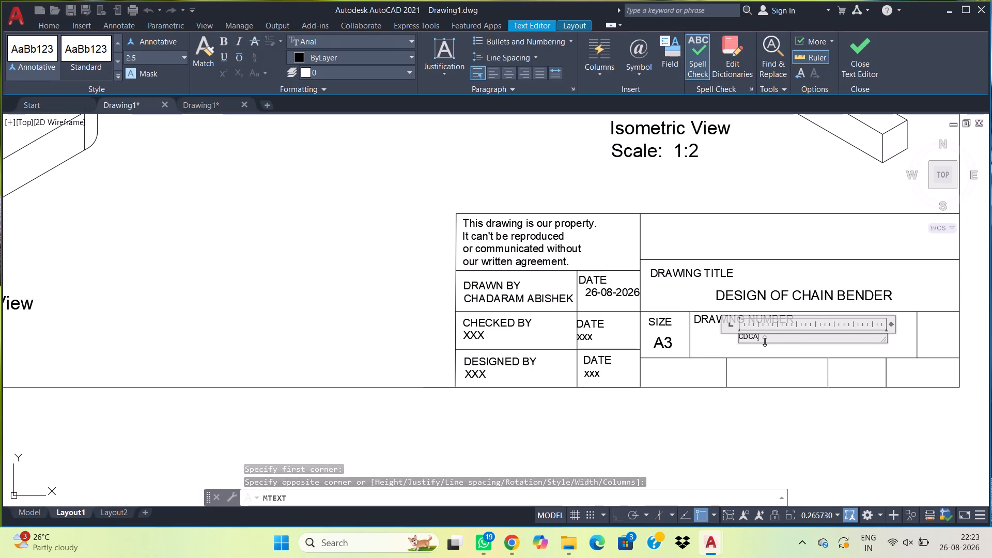
key("t")
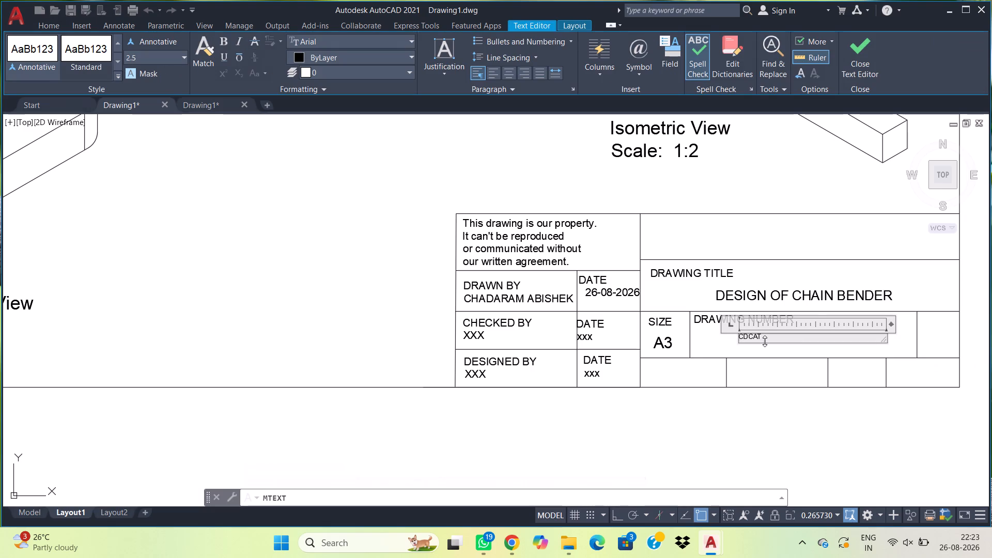
type("26")
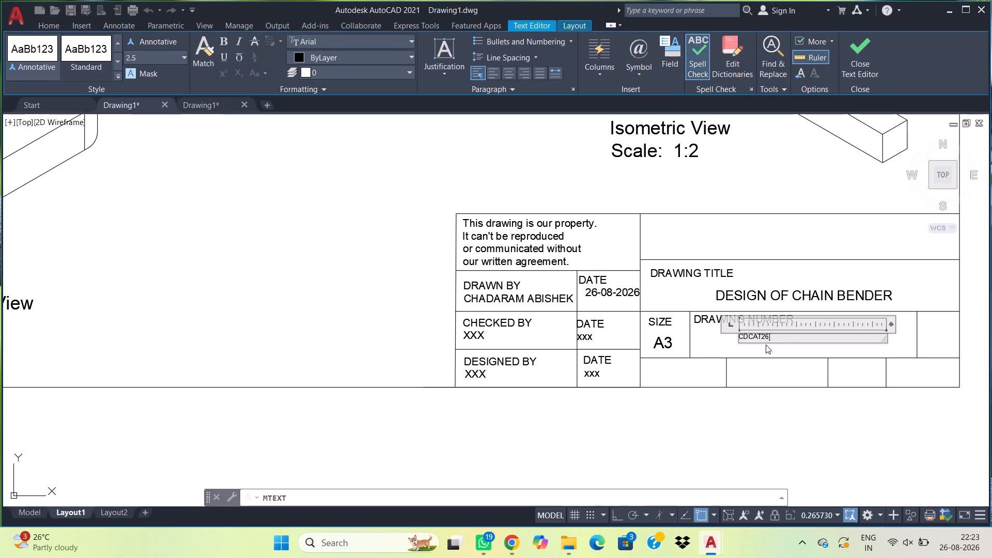
left_click(768, 345)
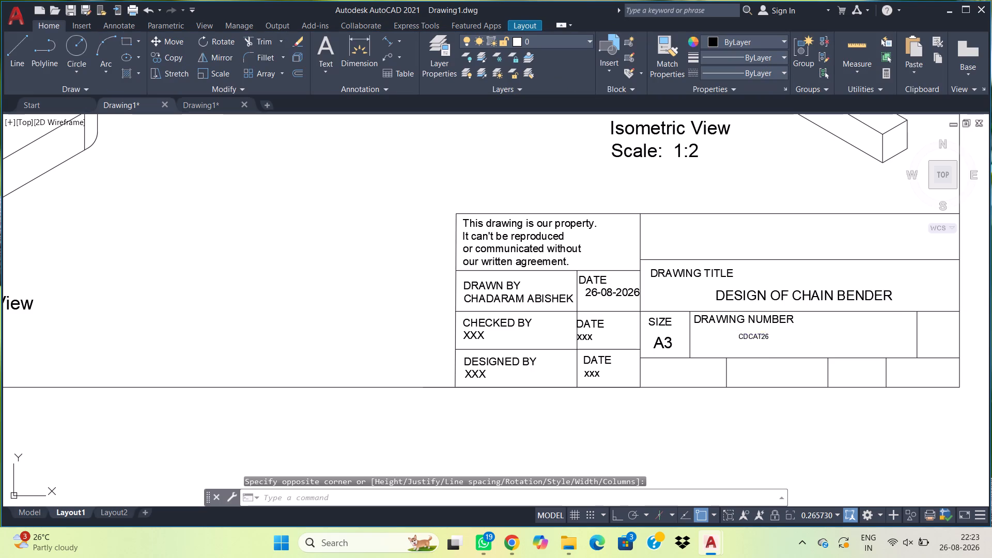
Try a text height of 7 on CDCAT26, reduce it to 6 and deselect the text.
left_click(765, 337)
left_click(896, 301)
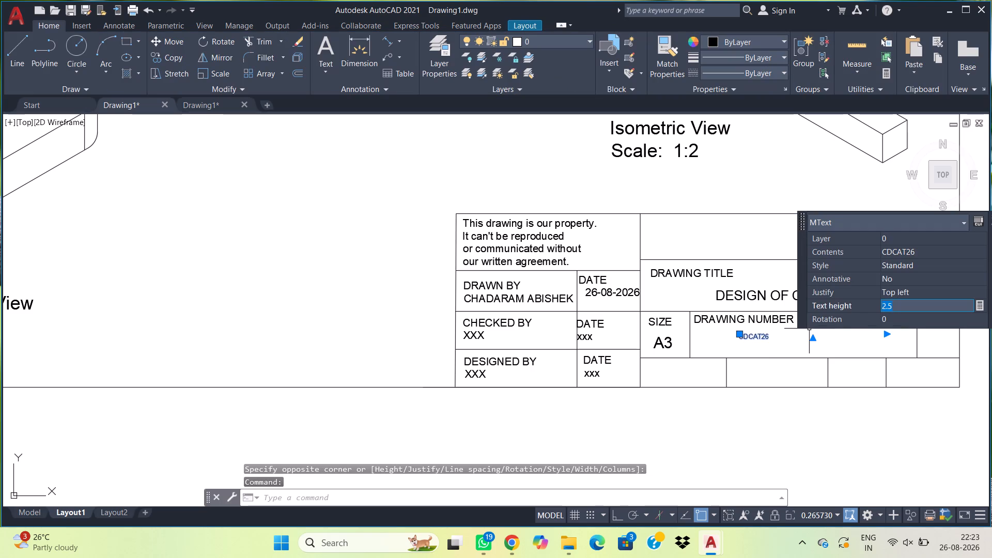
key("7")
key("Return")
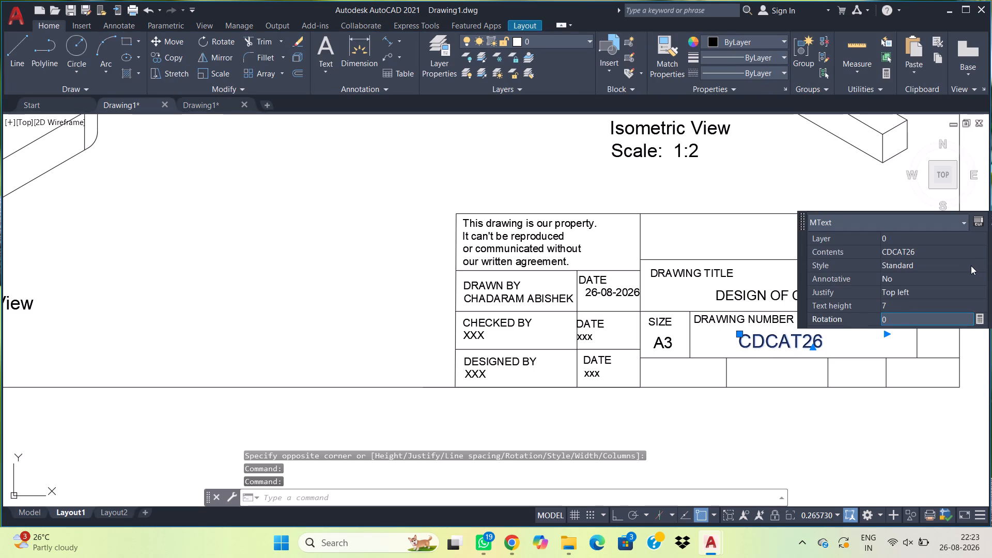
left_click(918, 300)
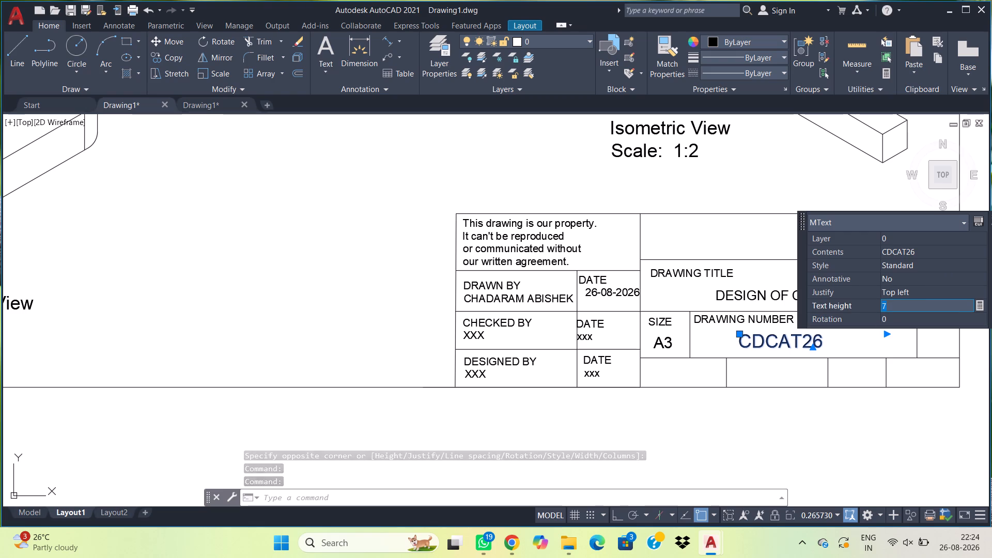
key("6")
key("Return")
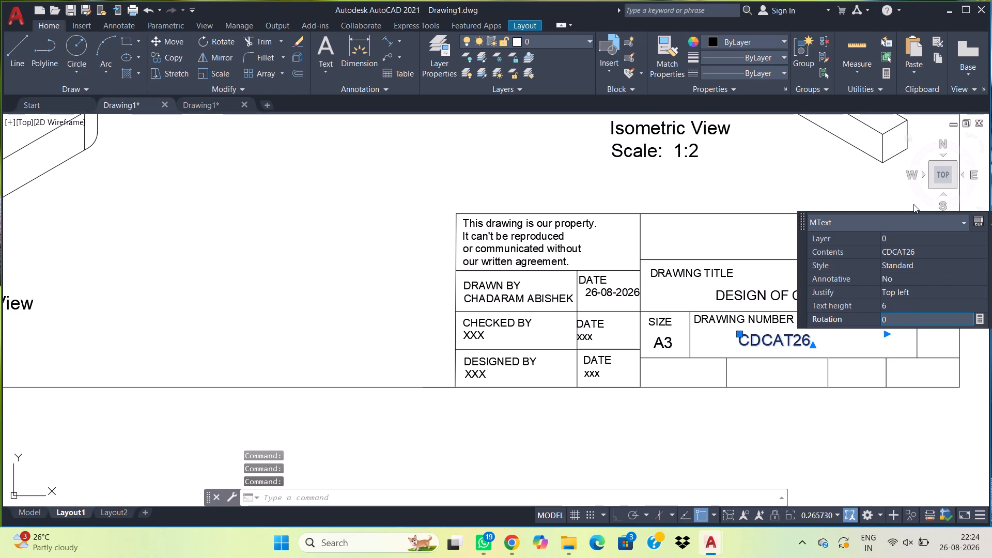
key("Escape")
Set the text height of the title DESIGN OF CHAIN BENDER to 6 and deselect it.
left_click(856, 293)
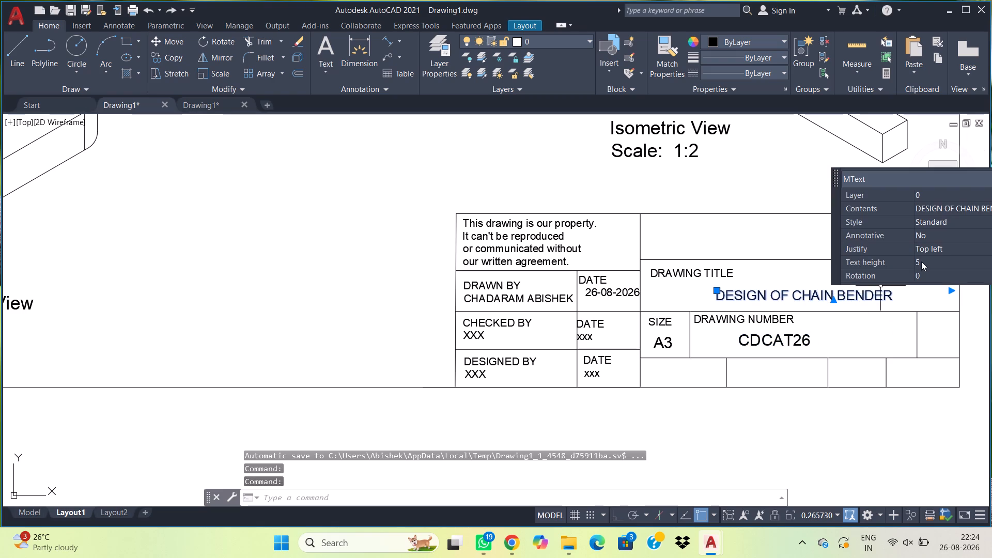
left_click(924, 261)
key("6")
key("Return")
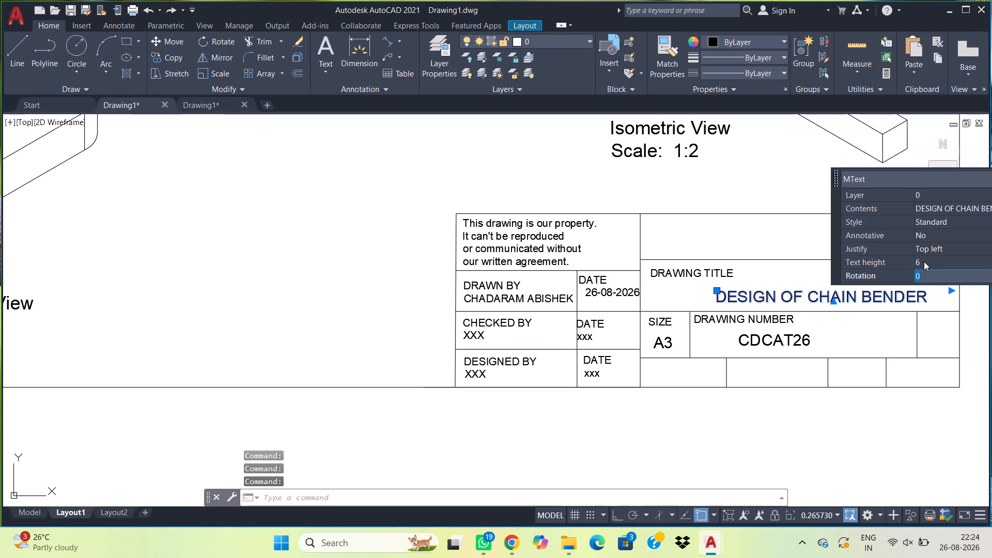
key("Escape")
key("Escape")
key("Escape")
key("Escape")
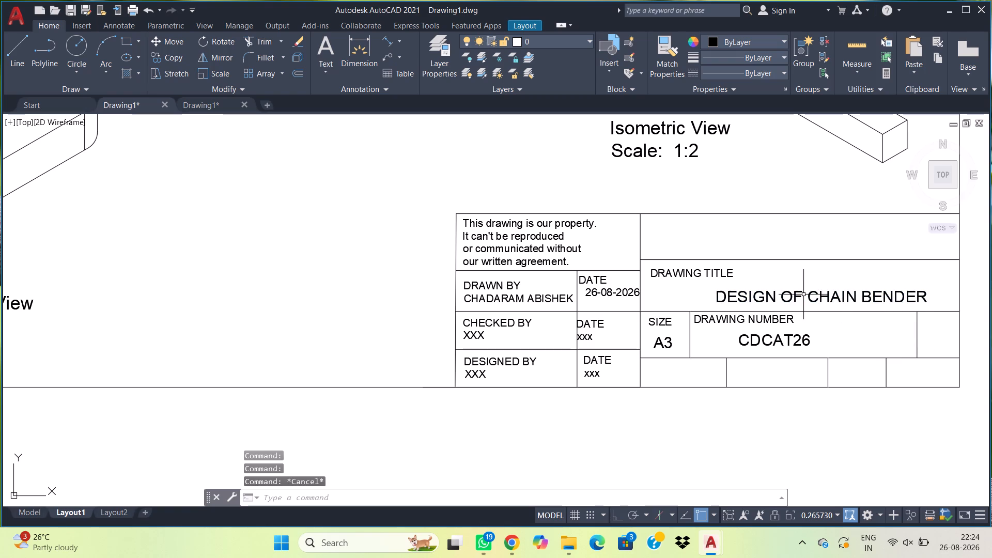
Move the DESIGN OF CHAIN BENDER title about 6 units left to centre it in its cell.
left_click(803, 295)
key("m")
key("space")
left_click(779, 271)
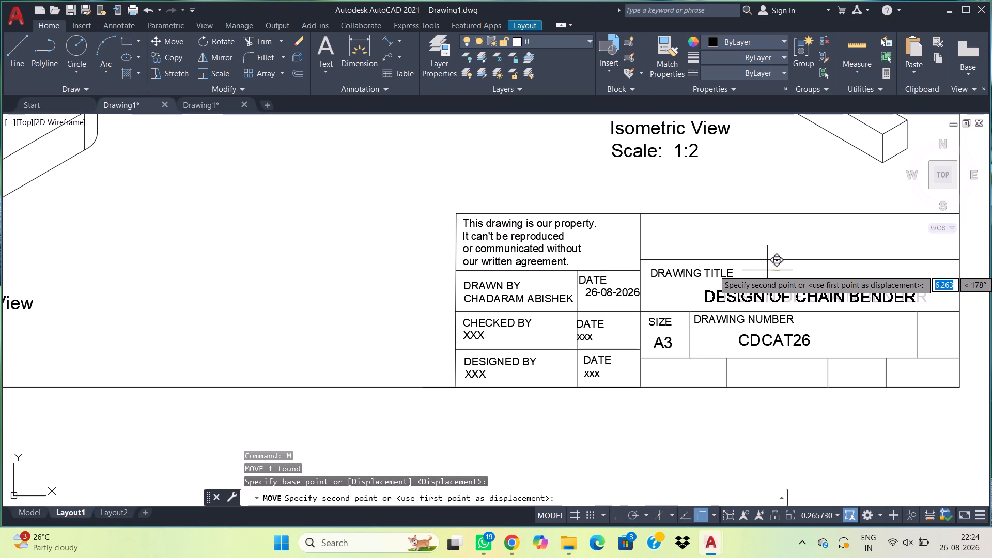
left_click(767, 270)
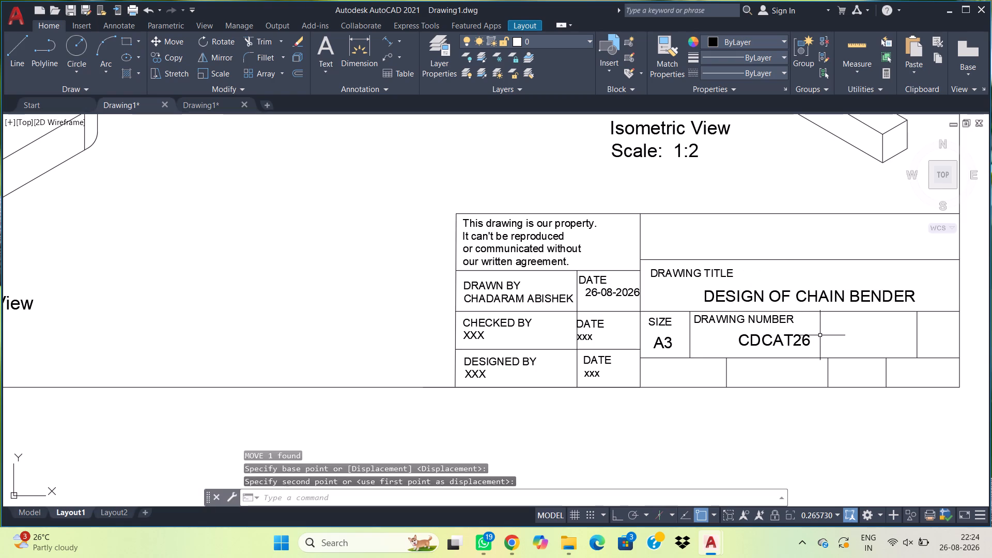
Move the CDCAT26 text about 18 units right and slightly up within the drawing number cell.
left_click(821, 338)
left_click(803, 333)
key("m")
key("space")
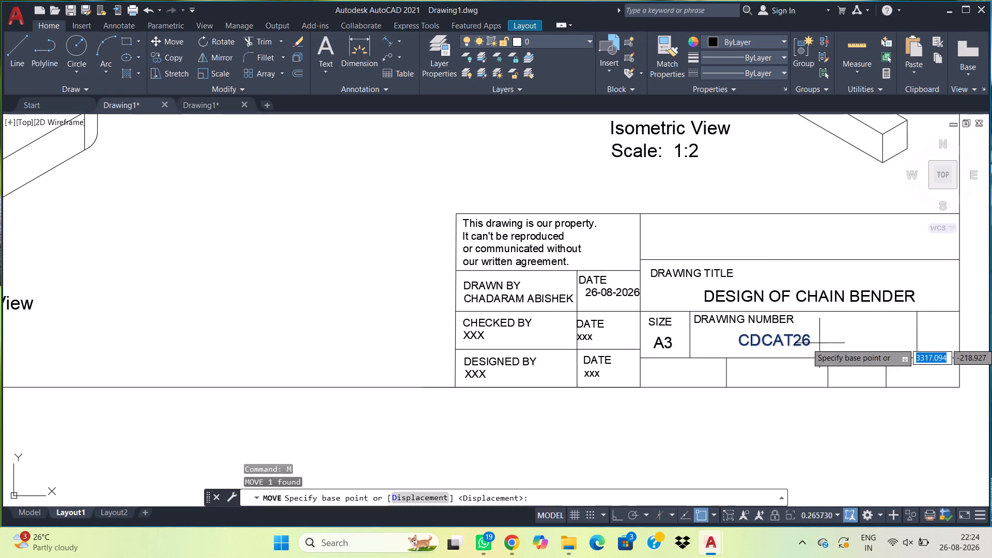
left_click(827, 334)
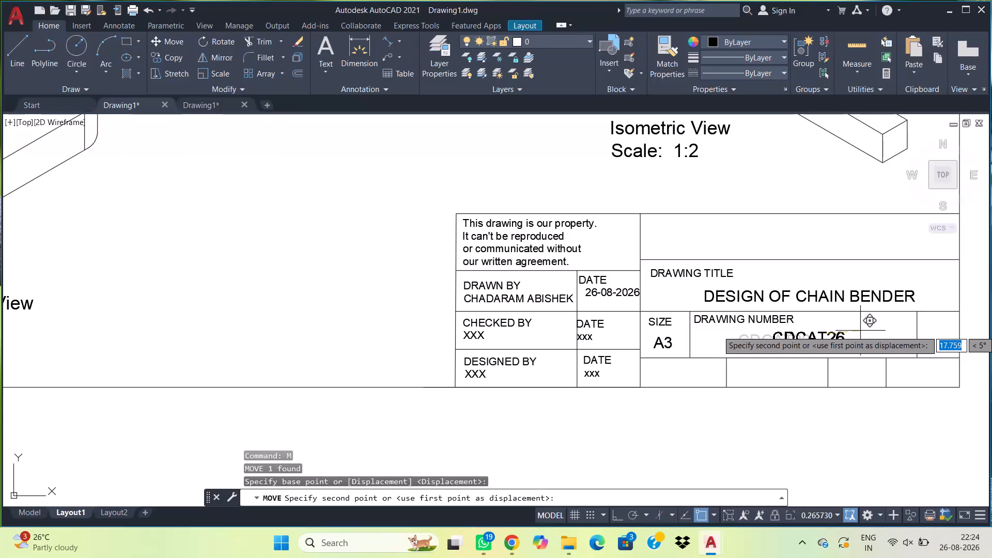
left_click(861, 331)
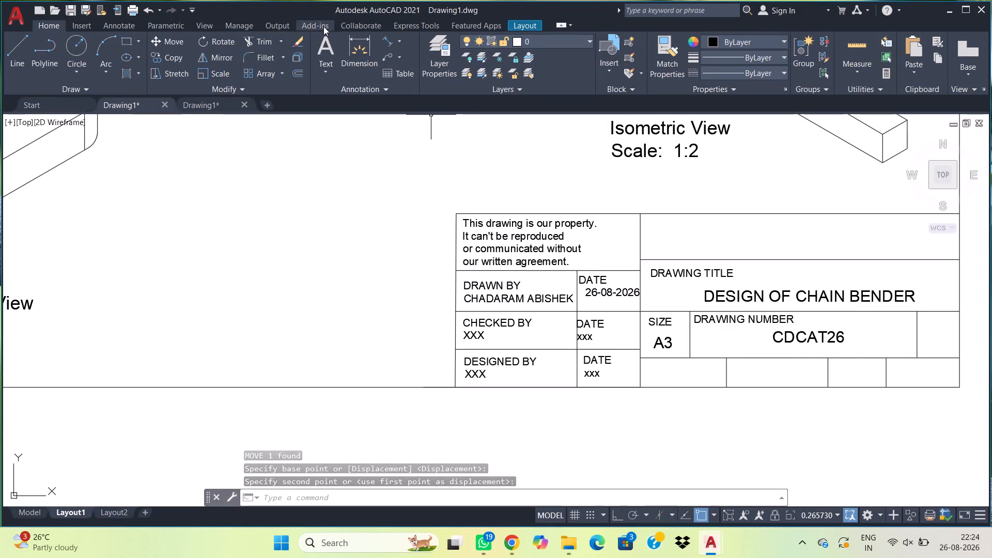
Add multiline text reading SCALE 1:2 in the first cell of the title block's bottom row, below SIZE.
left_click(327, 39)
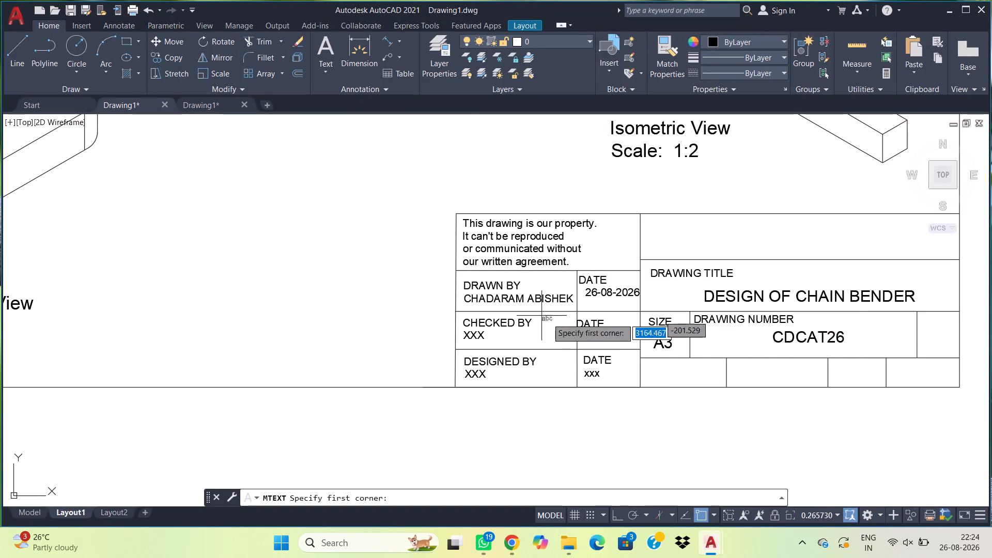
left_click(640, 358)
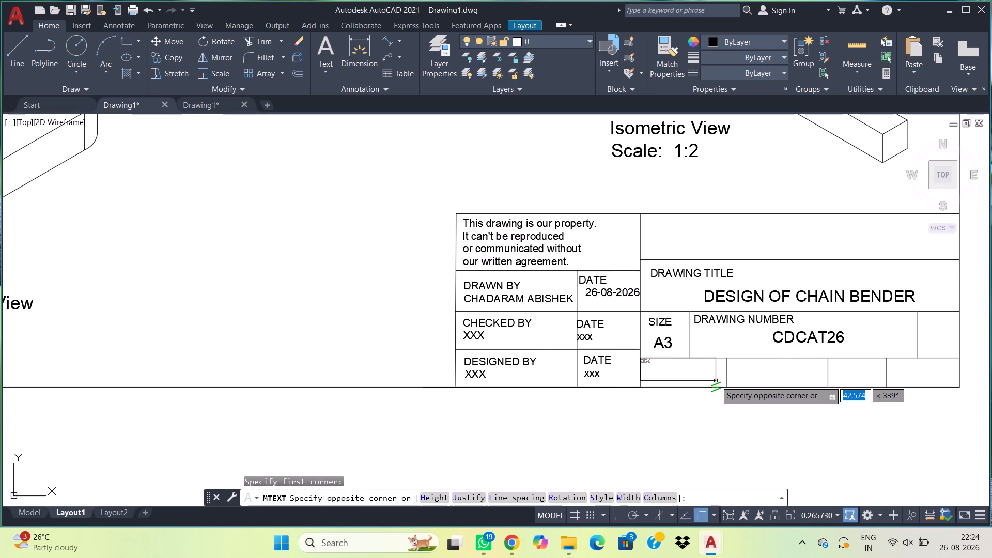
left_click(719, 383)
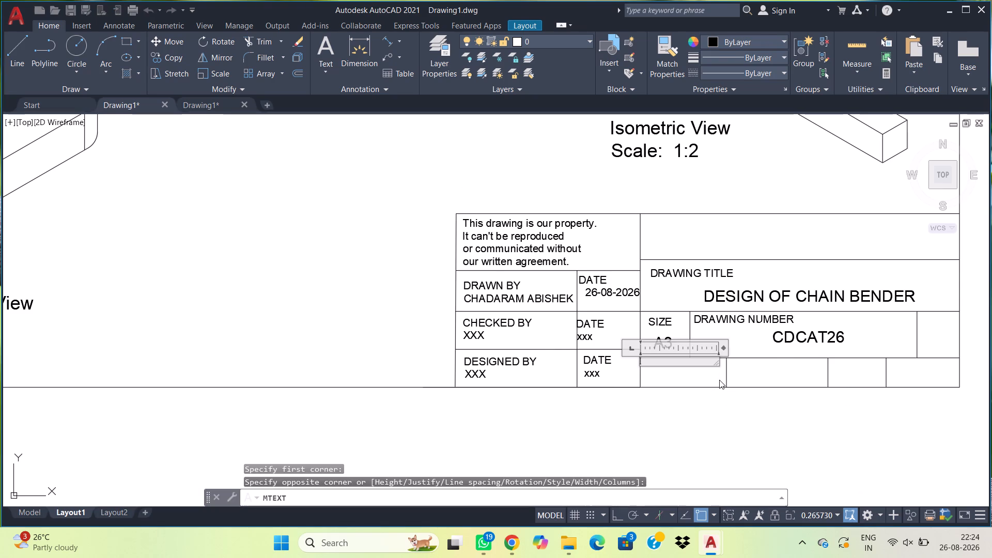
type("SCALE")
key("space")
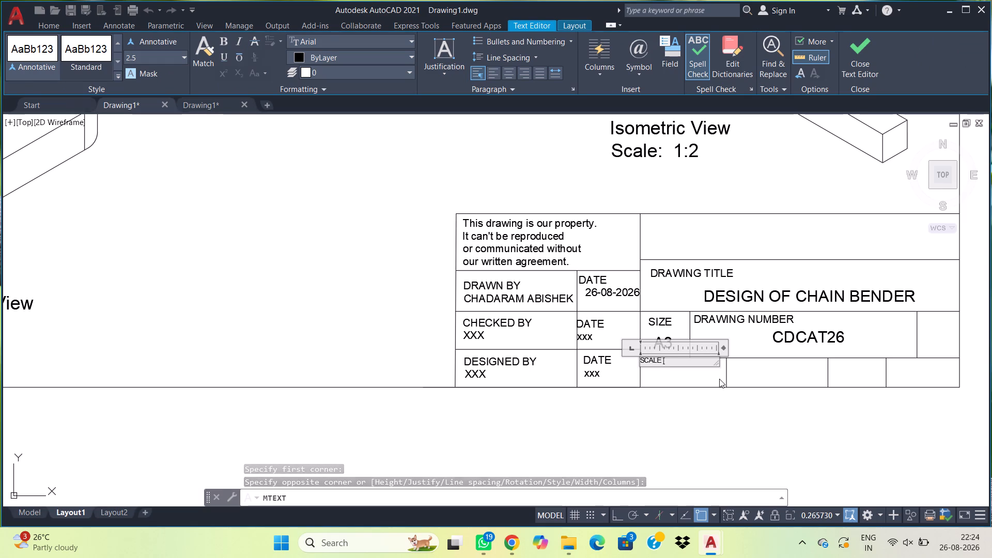
key("space")
type("1")
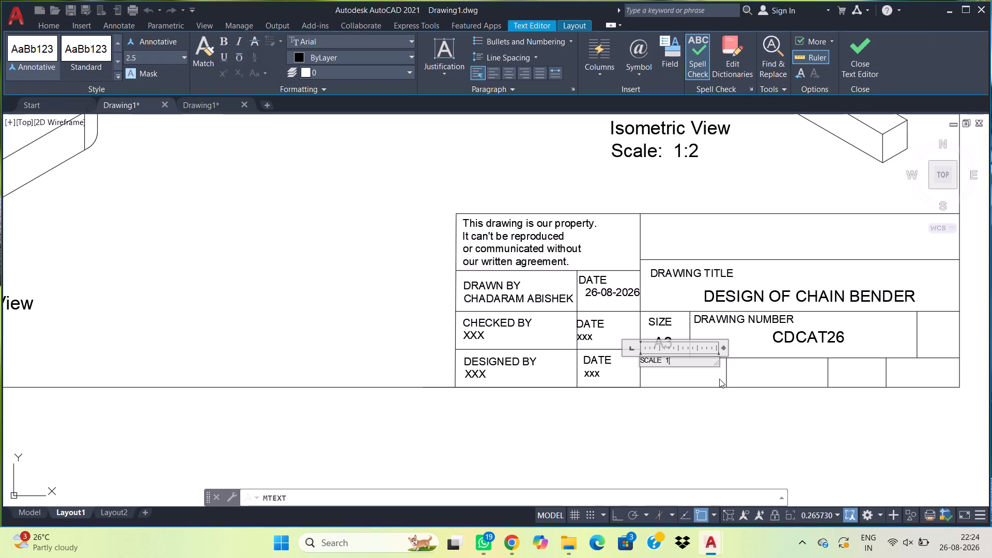
key("shift+colon")
key("2")
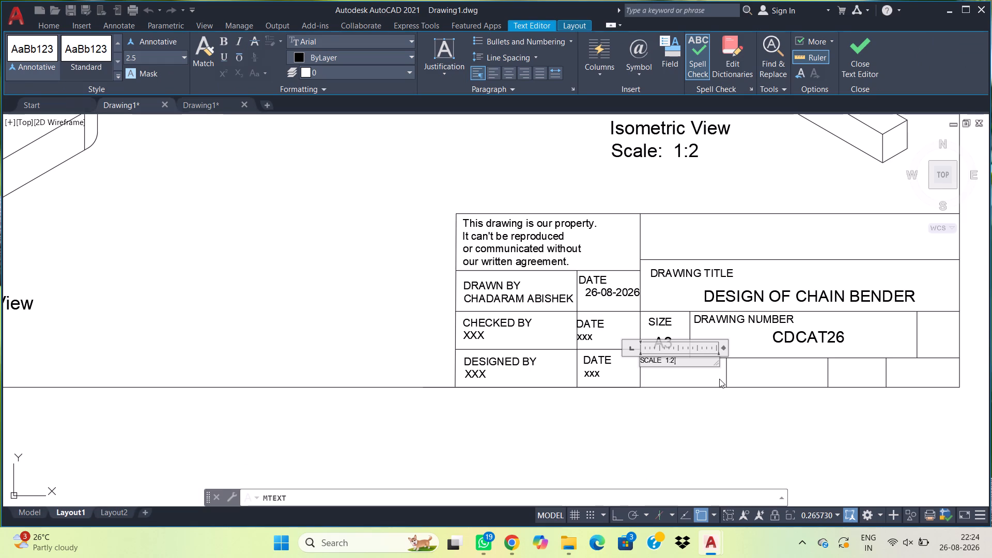
left_click(715, 380)
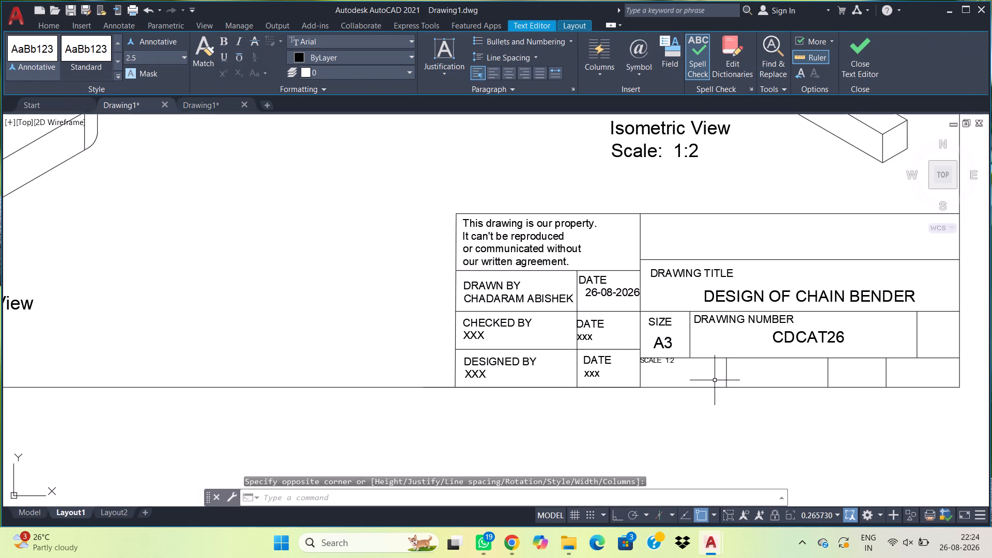
Set the text height of the SCALE 1:2 text to 4 and deselect it.
left_click(675, 371)
left_click(673, 362)
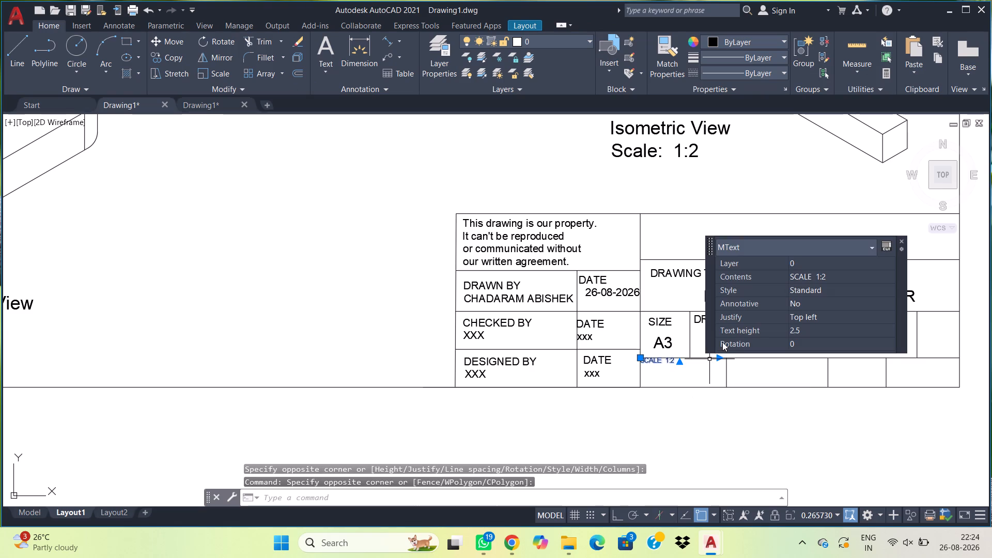
left_click(800, 328)
key("4")
key("Return")
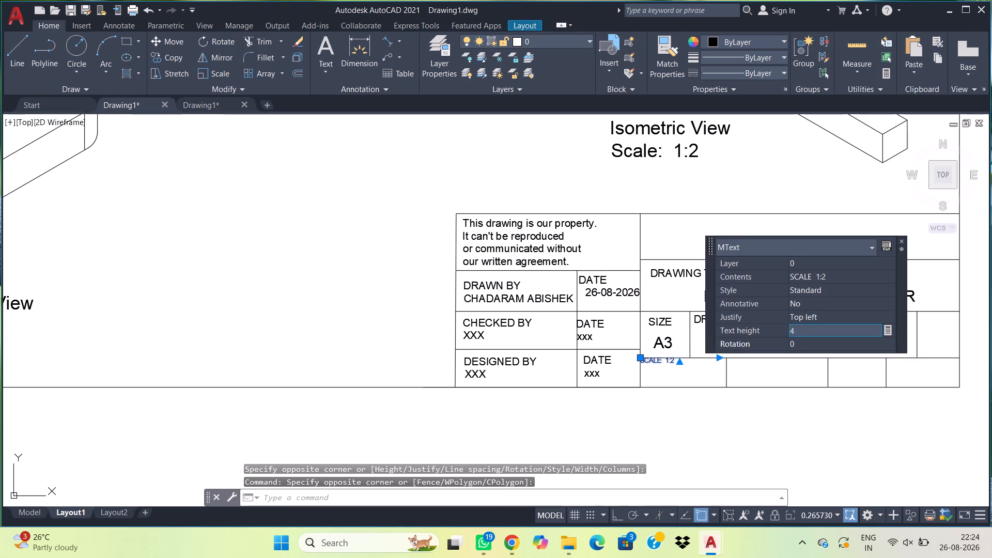
key("Escape")
Move the SCALE 1:2 text slightly down and to the right to centre it in its cell.
left_click(694, 374)
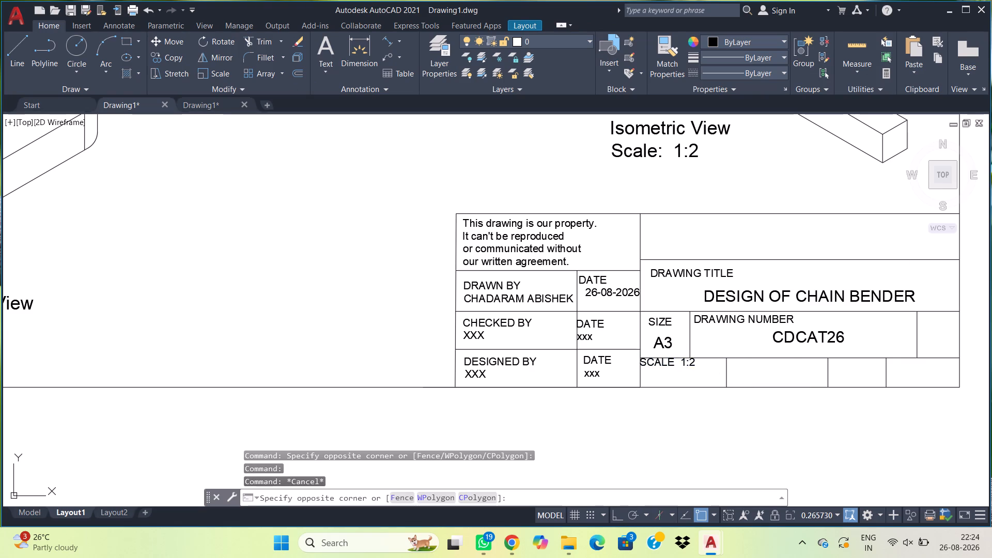
left_click(689, 365)
key("m")
key("space")
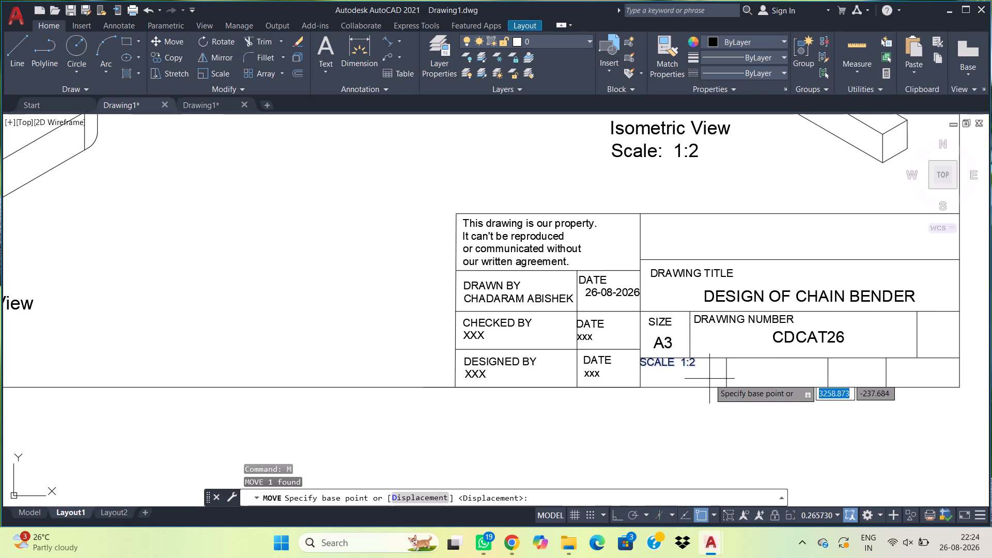
left_click(714, 379)
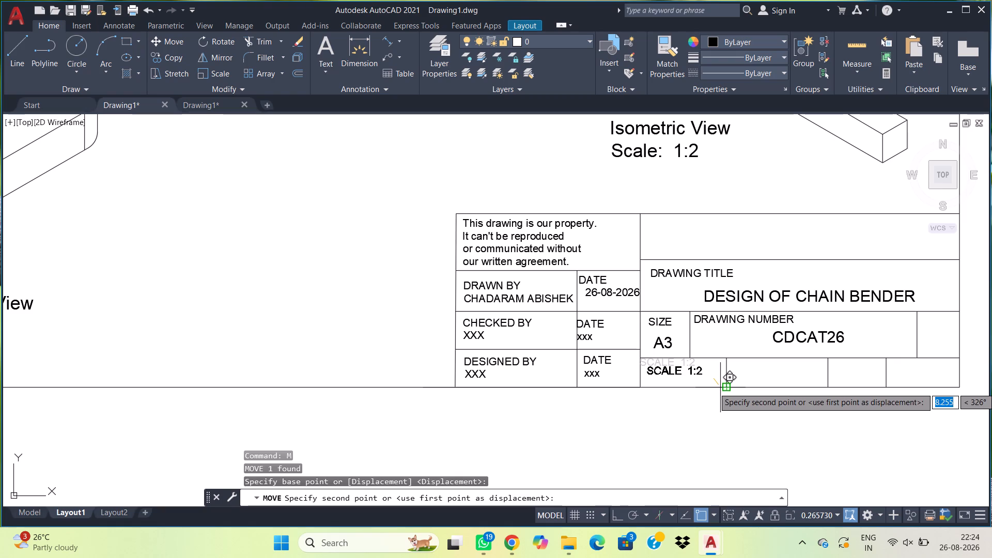
left_click(720, 388)
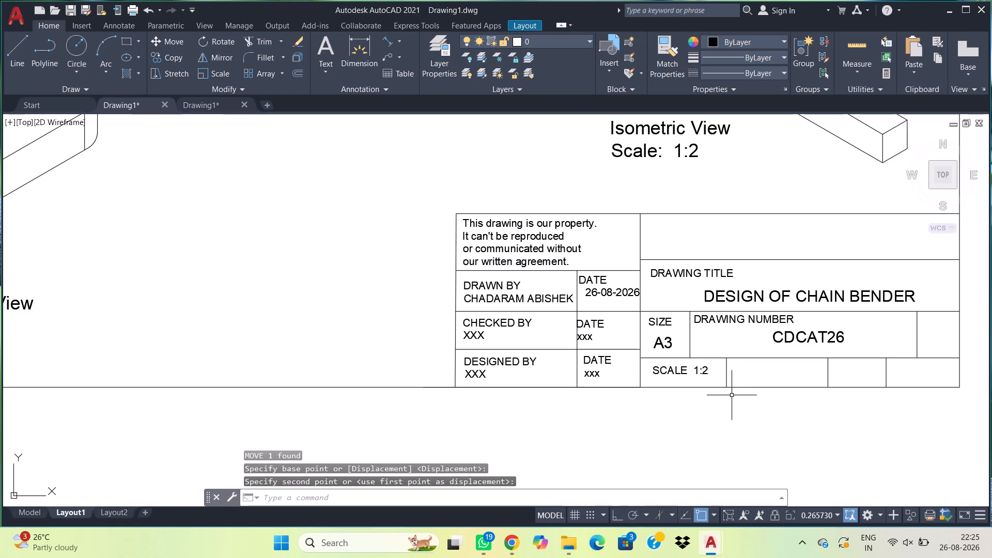
Copy the SCALE 1:2 text into the second and last cells of the title block's bottom row.
left_click(717, 376)
left_click(704, 371)
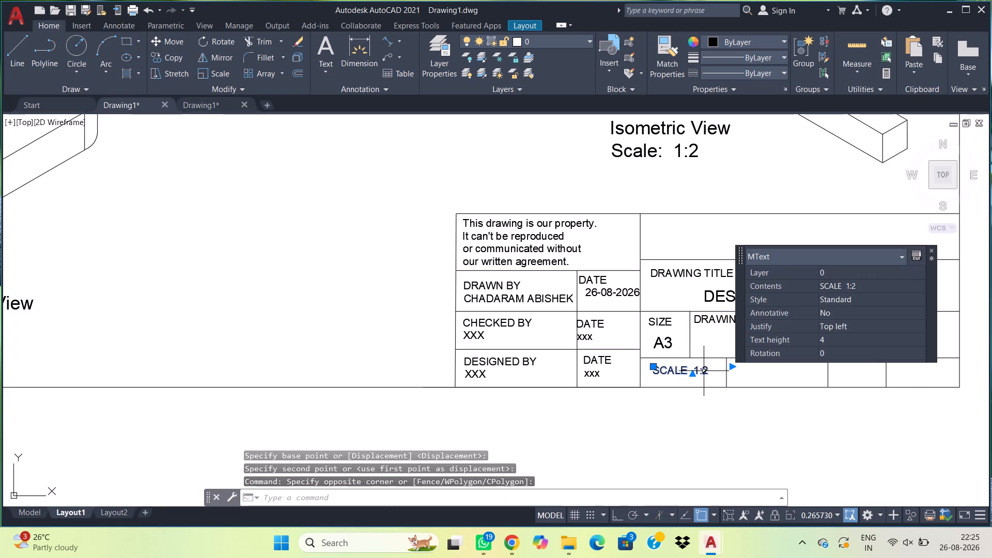
type("CO")
key("space")
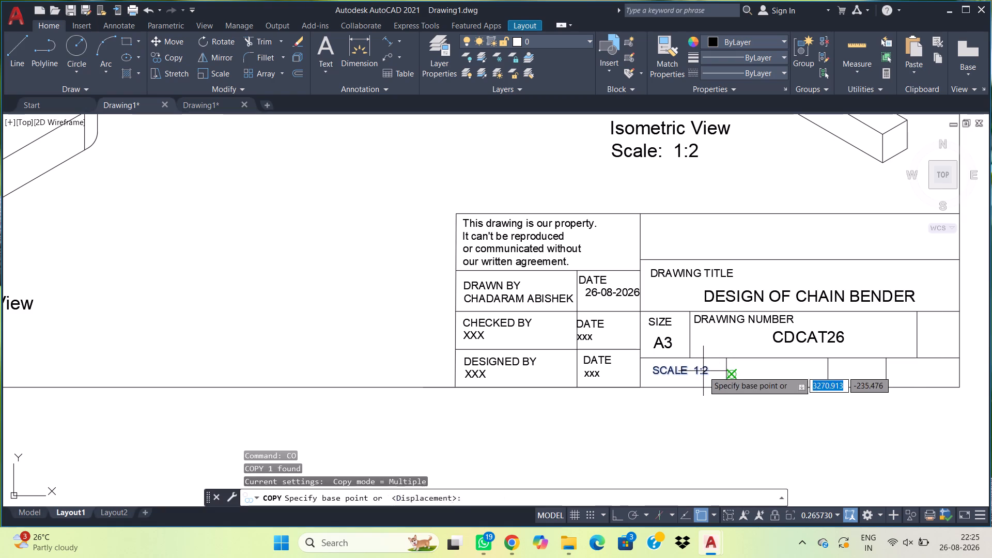
left_click(655, 370)
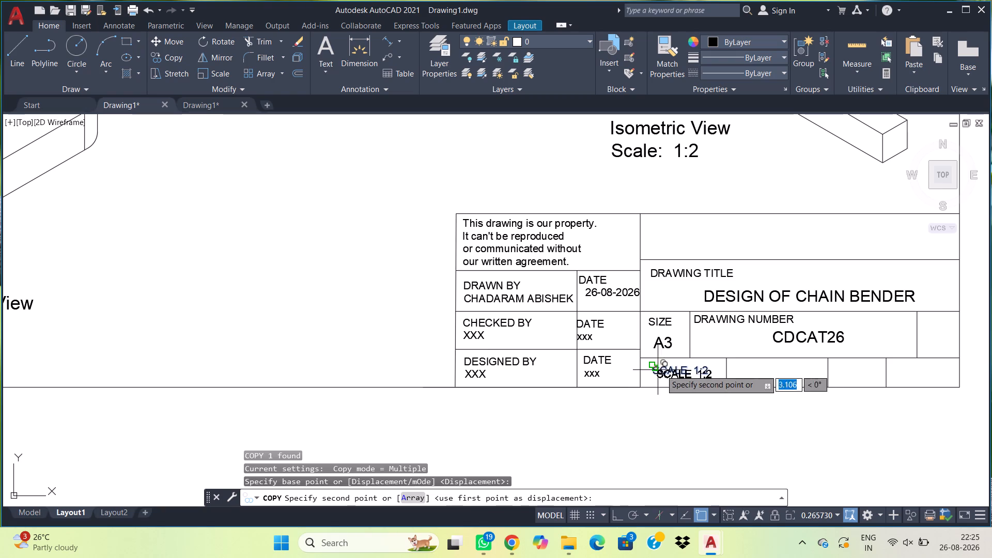
left_click(738, 368)
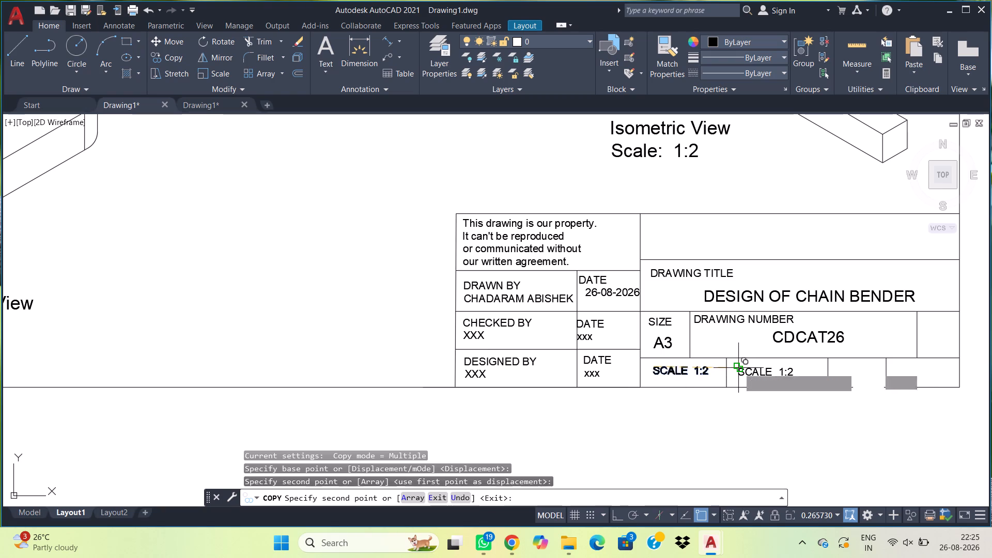
left_click(895, 367)
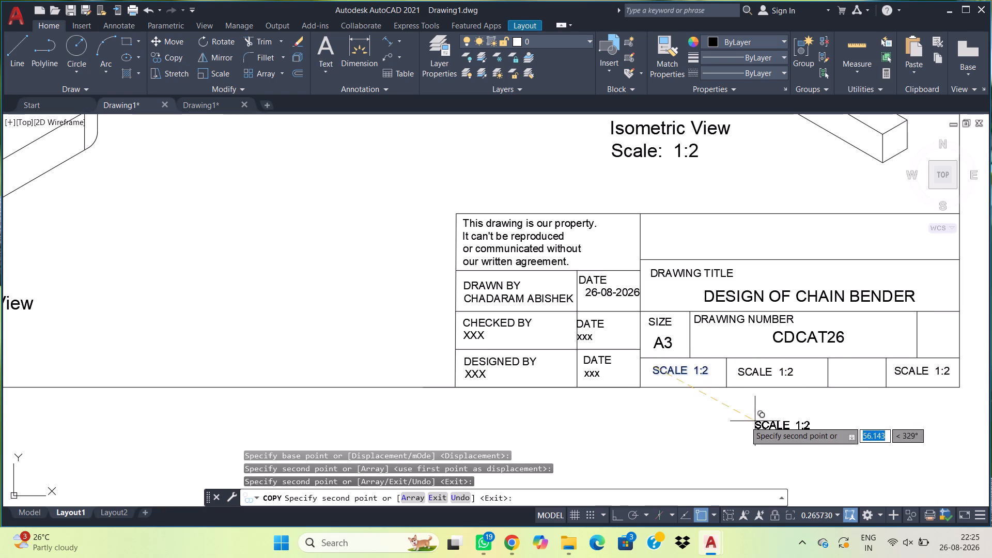
key("Escape")
Replace the copied text in the second cell of the bottom row with WEIGHT (KG).
double_click(763, 374)
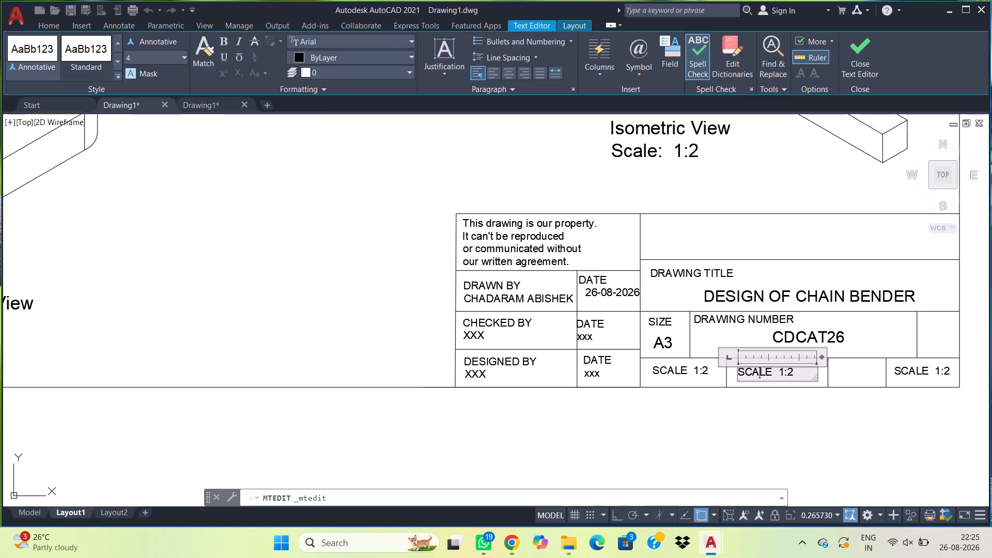
key("Right")
key("Right")
key("Right")
key("Right")
key("Right")
key("Right")
key("Right")
key("BackSpace")
key("BackSpace")
key("BackSpace")
key("BackSpace")
key("BackSpace")
key("BackSpace")
key("BackSpace")
key("BackSpace")
key("BackSpace")
key("BackSpace")
type("WE")
key("i")
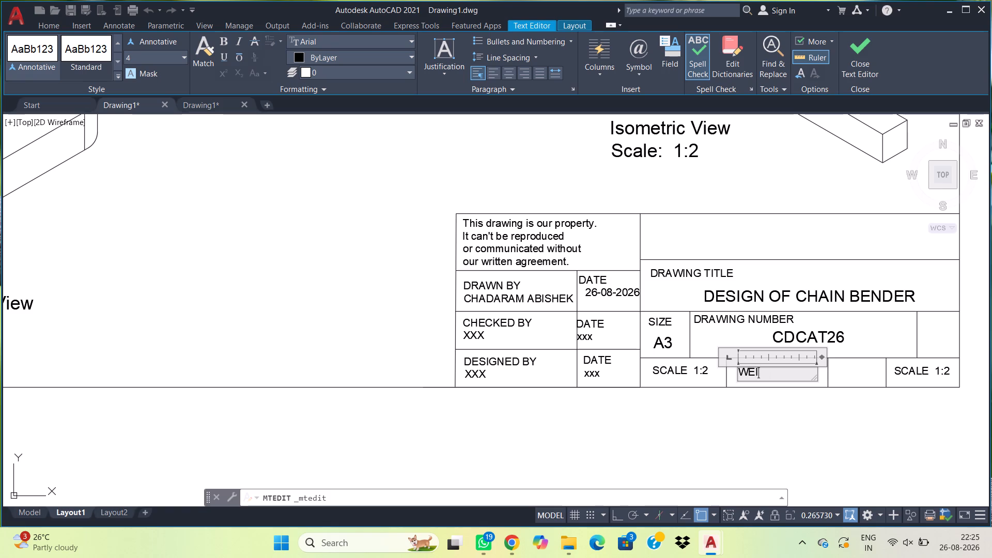
key("g")
type("HT")
key("space")
key("shift+Up")
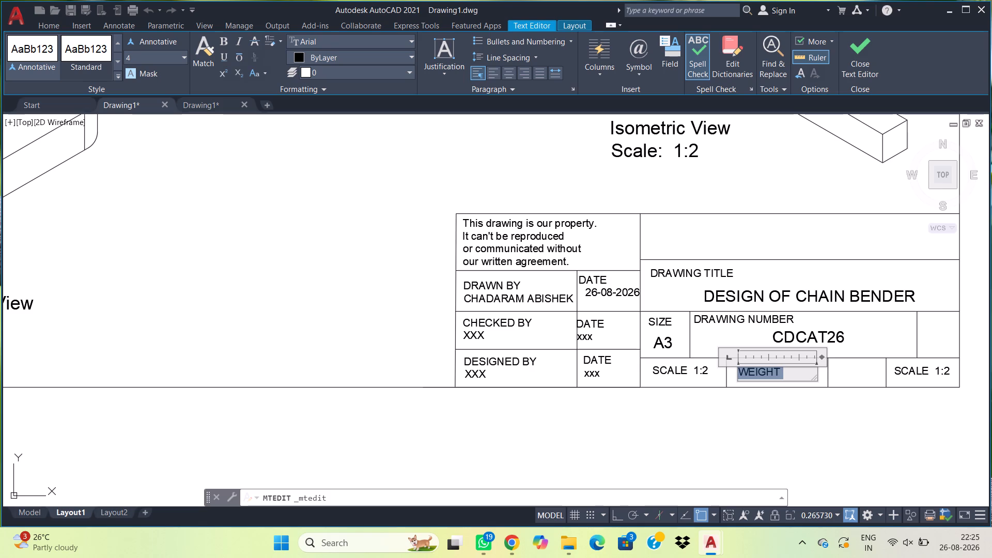
left_click(763, 374)
key("Right")
key("Right")
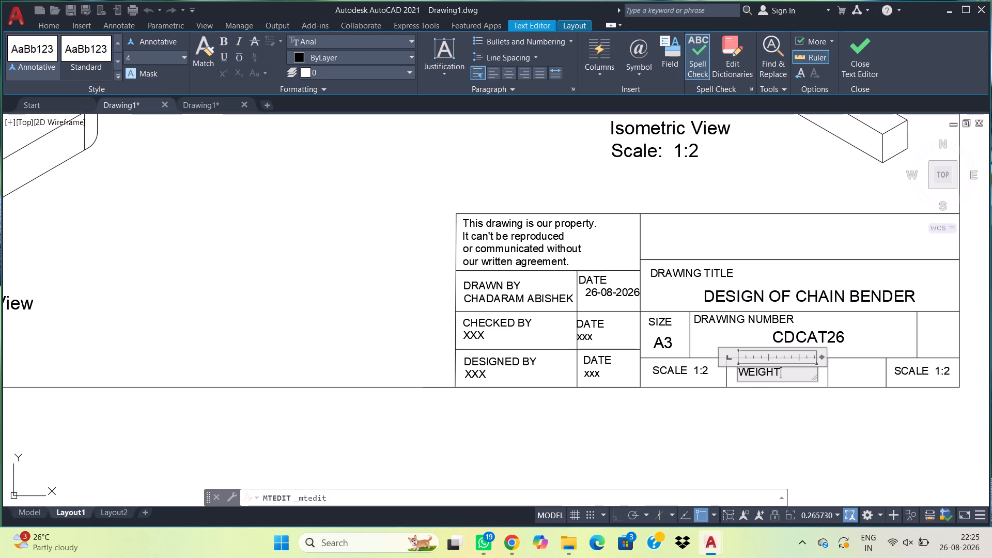
key("space")
key("shift+parenleft")
key("k")
key("g")
key("shift+parenright")
left_click(767, 408)
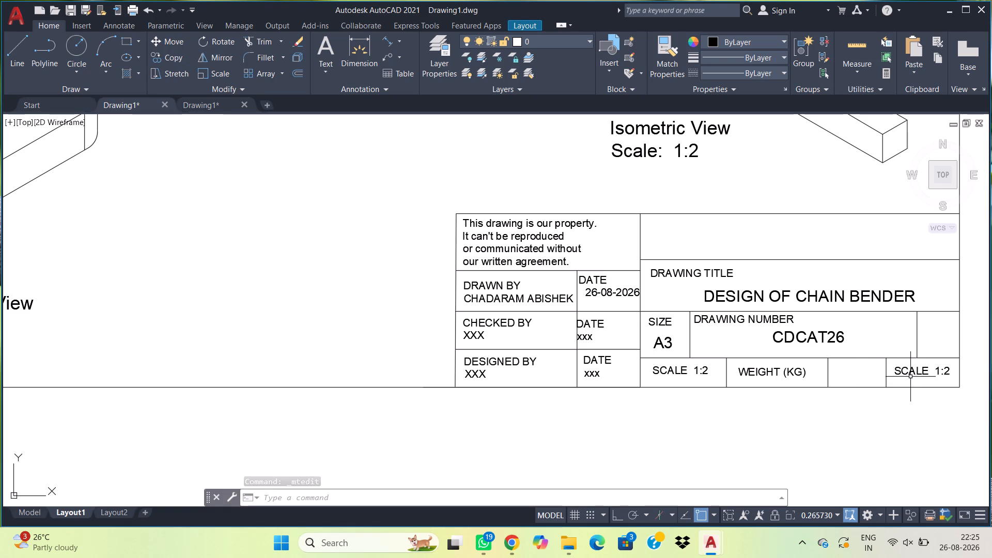
Replace the copied SCALE 1:2 text in the last cell of the title block's bottom row with SHEET 1/2.
left_click(925, 369)
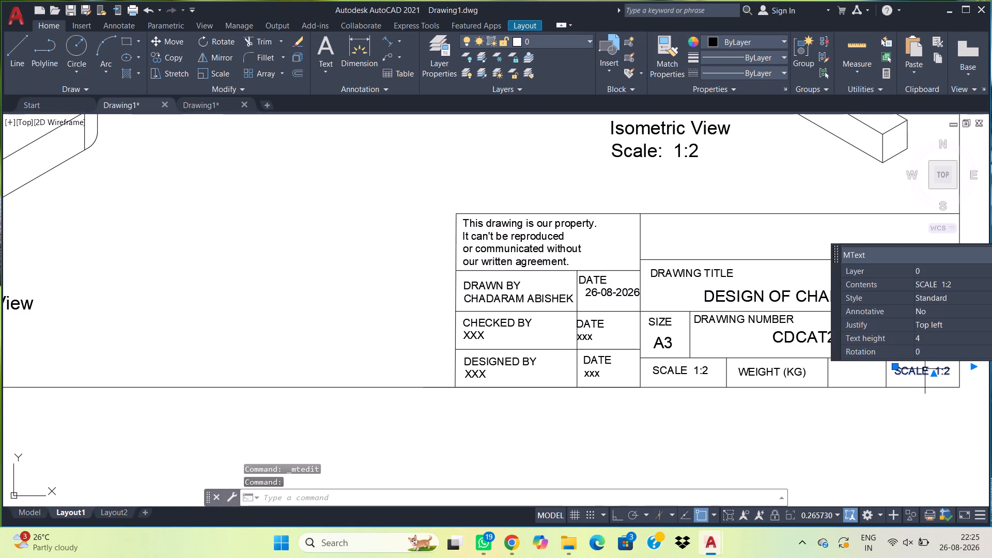
double_click(925, 368)
left_click(949, 372)
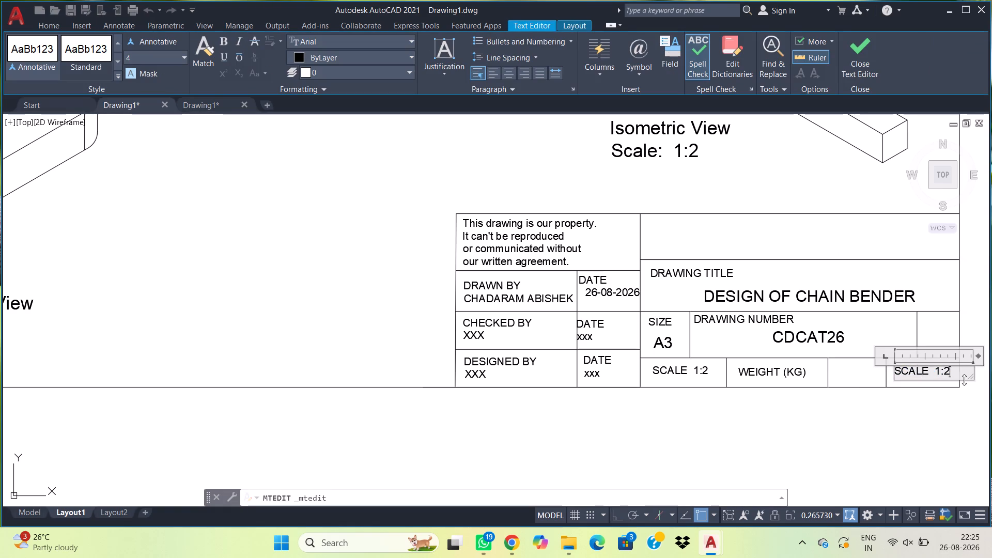
key("BackSpace")
key("BackSpace")
key("BackSpace")
key("BackSpace")
key("BackSpace")
key("BackSpace")
key("BackSpace")
key("BackSpace")
key("BackSpace")
type("HEET")
key("space")
key("space")
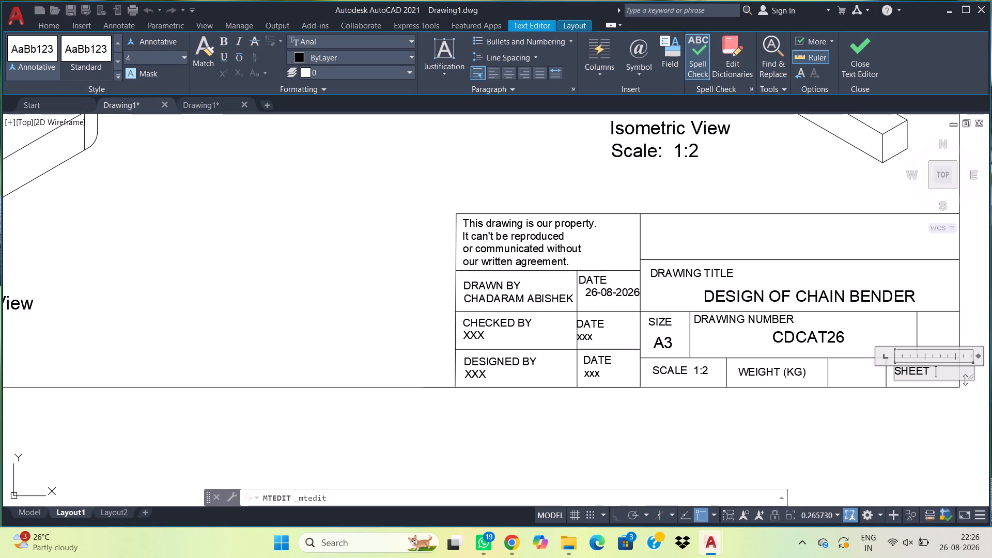
key("1")
key("slash")
key("2")
left_click(956, 397)
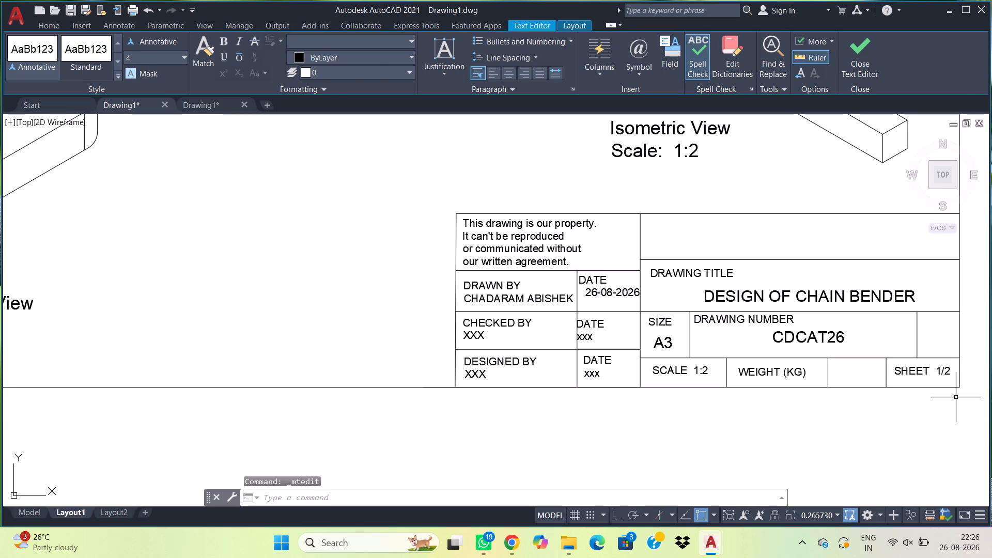
Move the WEIGHT (KG) text about 5 units left, close to its cell's left edge.
left_click(813, 374)
left_click(798, 374)
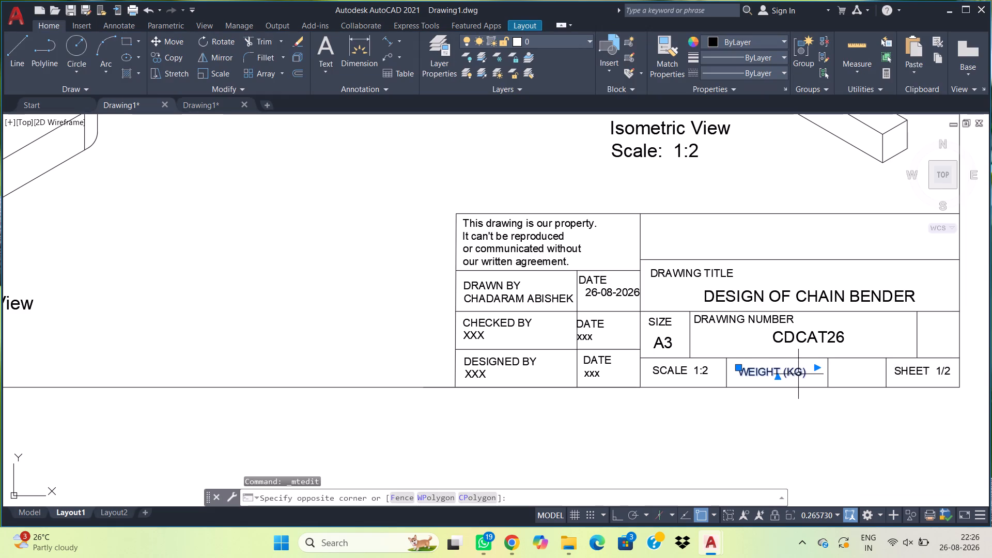
type("M")
key("space")
left_click(781, 420)
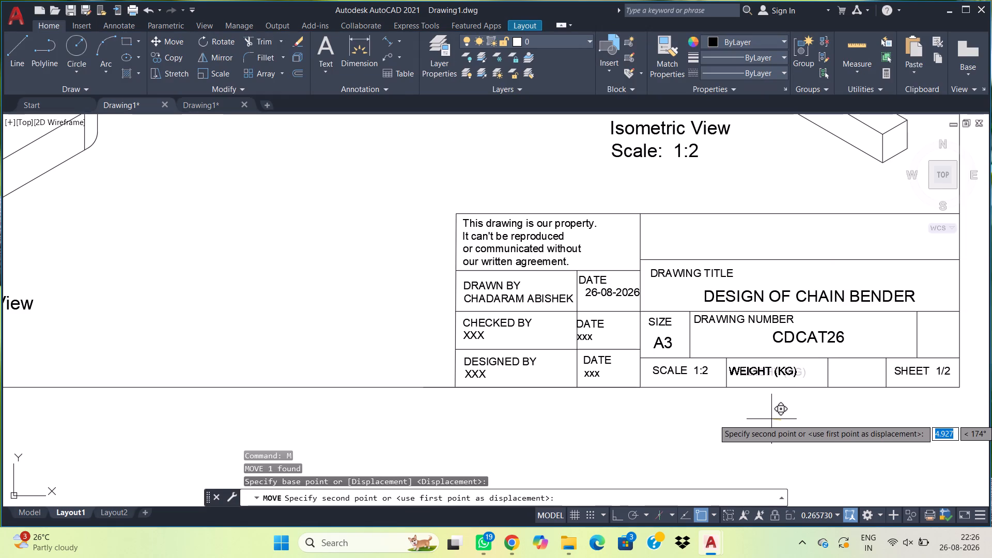
left_click(771, 419)
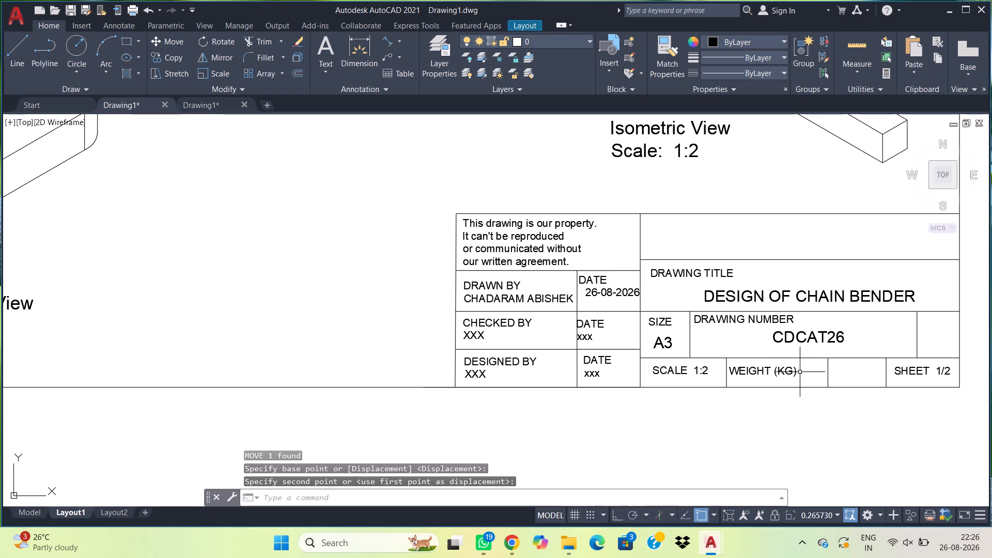
Widen the WEIGHT (KG) text frame and append the value 0.97 after a few spaces.
left_click(798, 371)
double_click(793, 371)
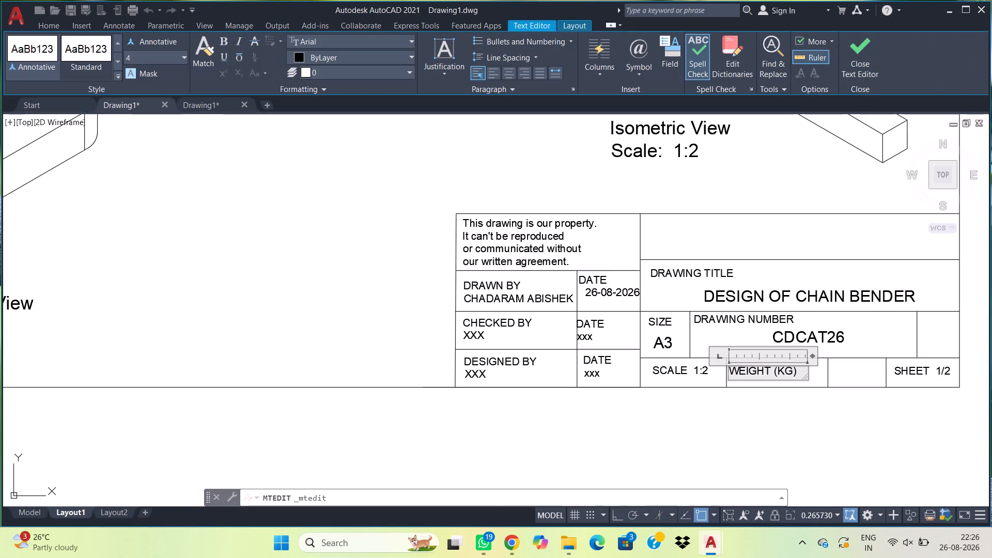
left_click(800, 375)
key("v")
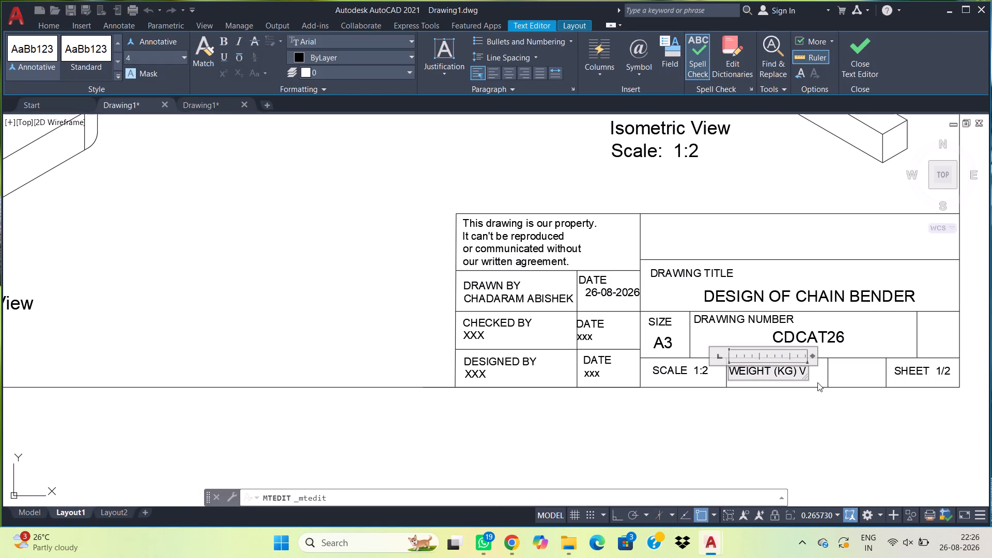
key("BackSpace")
key("space")
key("space")
key("space")
key("space")
type("0.")
key("BackSpace")
key("BackSpace")
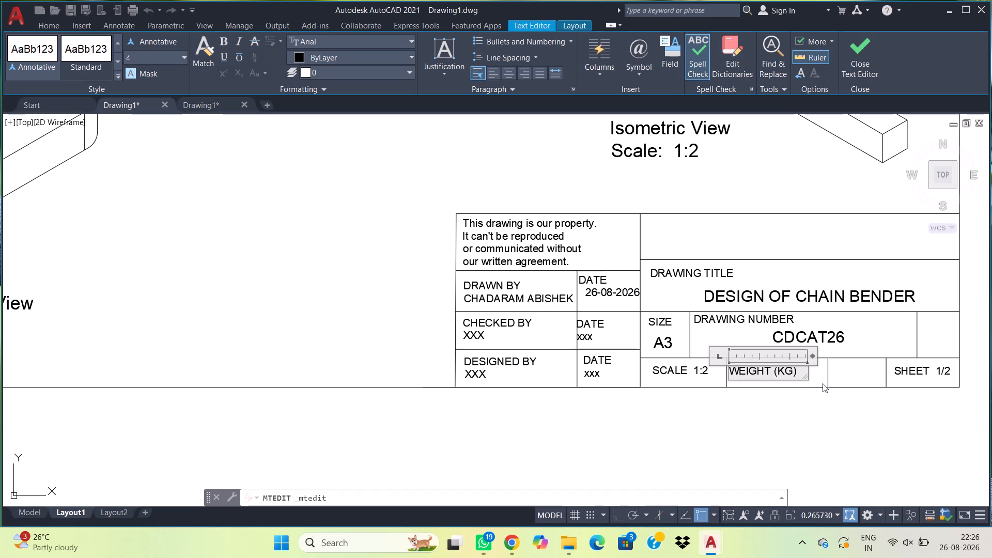
left_click(815, 357)
left_click_drag(814, 357, 828, 353)
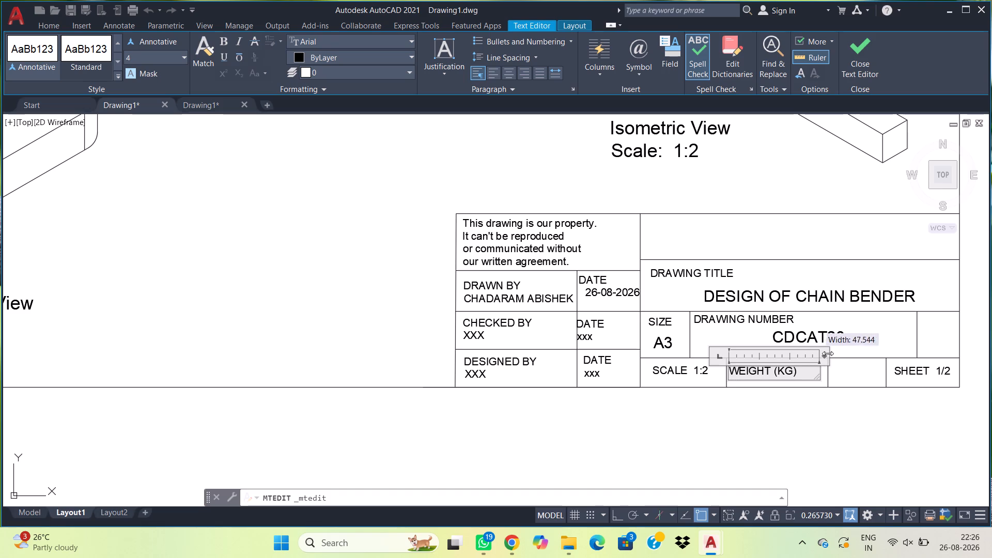
left_click_drag(828, 353, 839, 353)
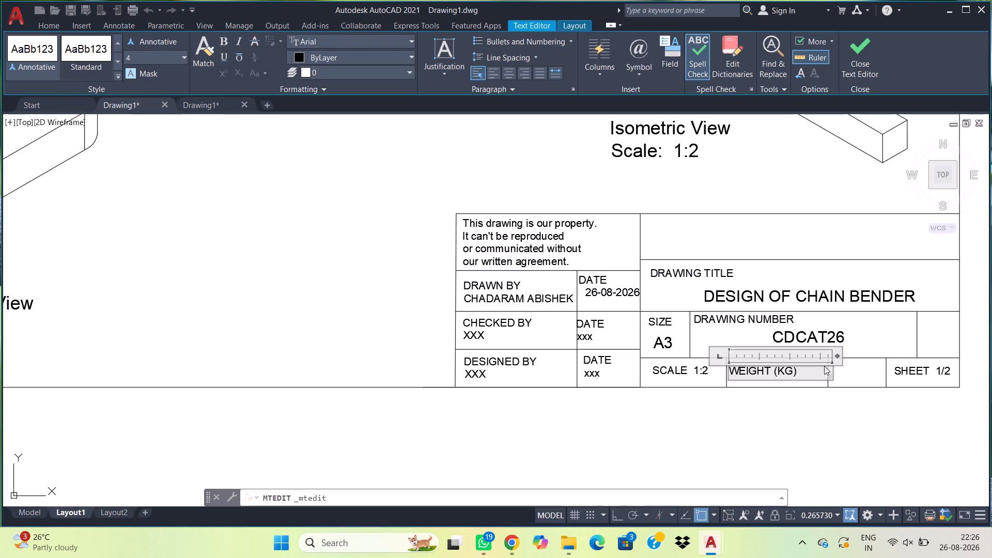
type("0.94")
key("BackSpace")
key("7")
left_click(825, 406)
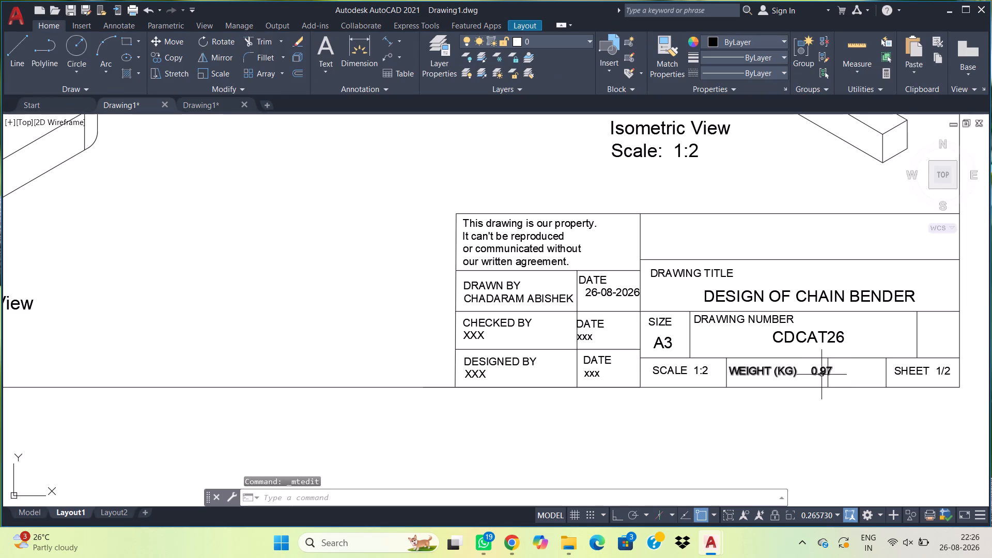
Remove one space before 0.97 in the WEIGHT (KG) text.
double_click(808, 373)
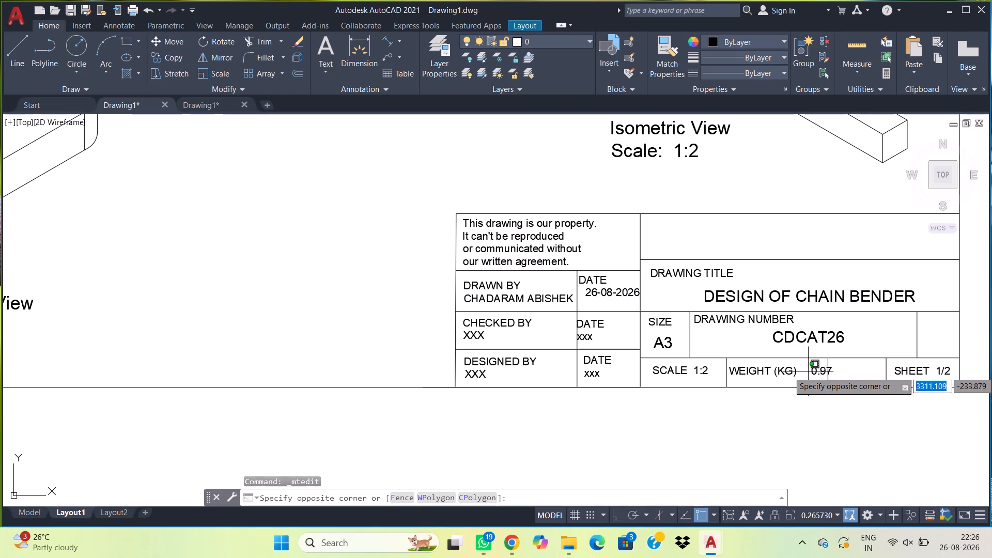
left_click(808, 370)
double_click(810, 371)
double_click(810, 371)
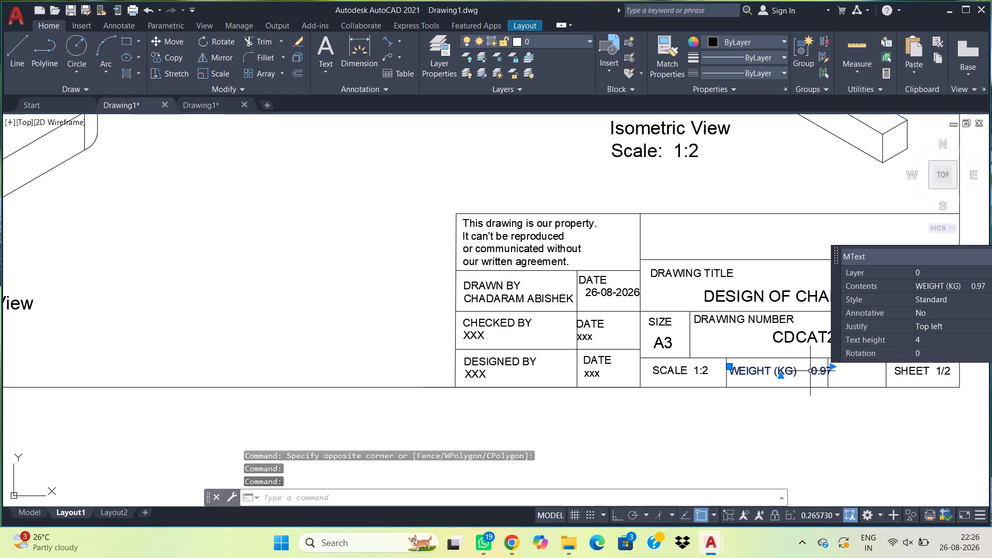
double_click(821, 370)
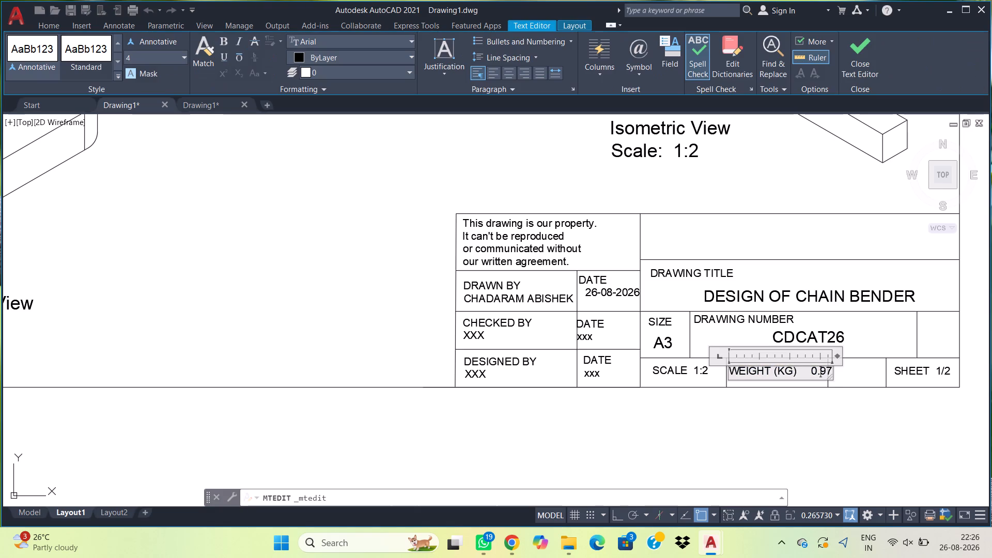
left_click(810, 370)
key("BackSpace")
left_click(818, 401)
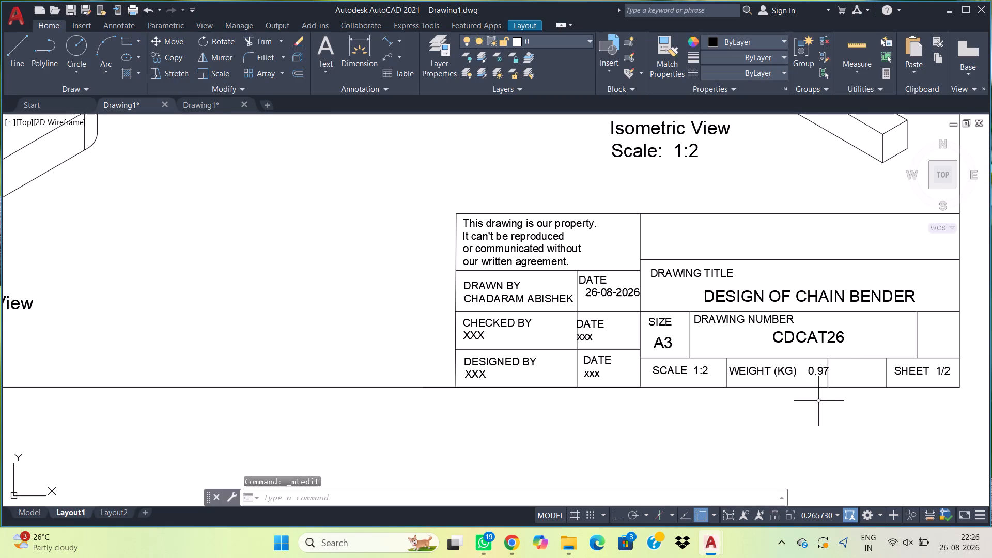
Move the WEIGHT (KG) 0.97 text slightly left so it fits inside its cell.
left_click(796, 382)
left_click(789, 373)
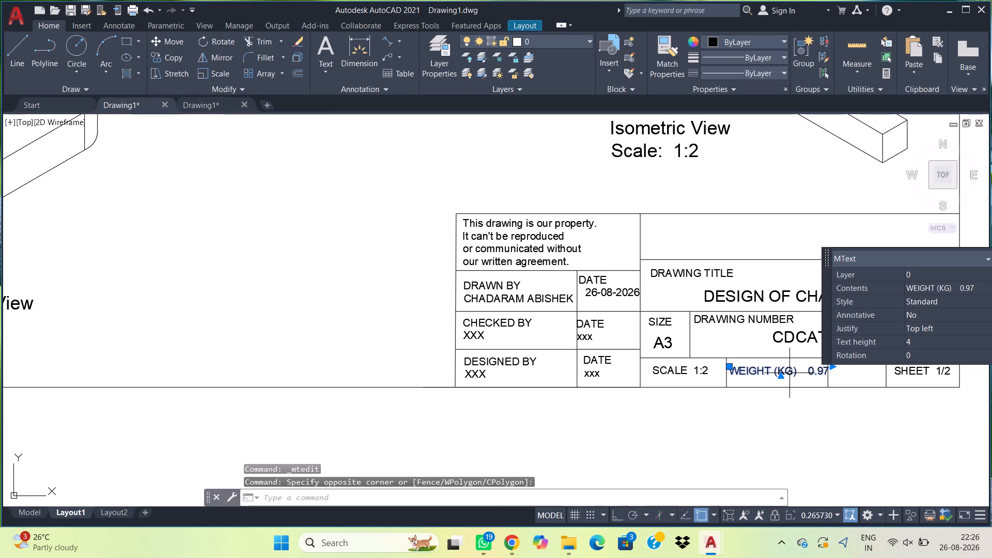
type("M")
key("space")
left_click(785, 414)
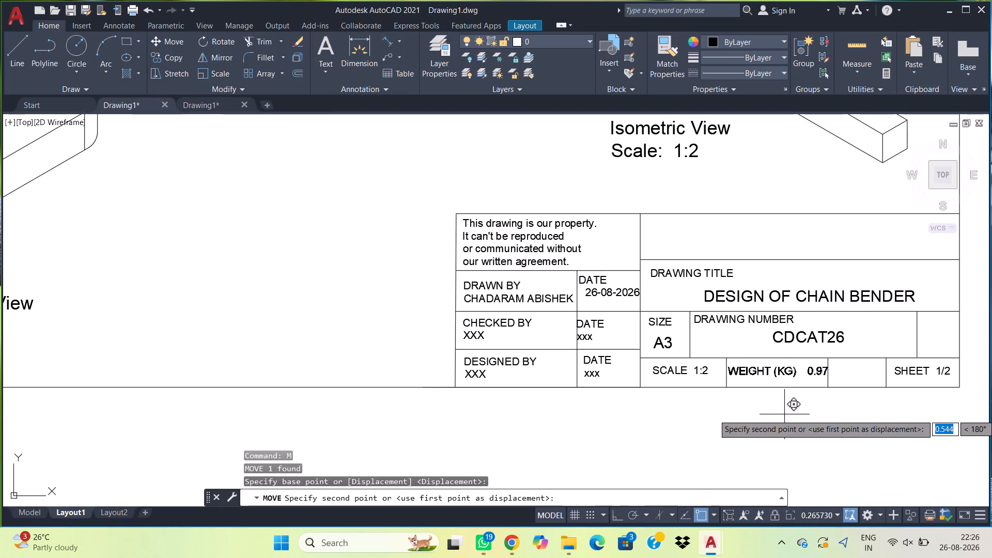
left_click(783, 414)
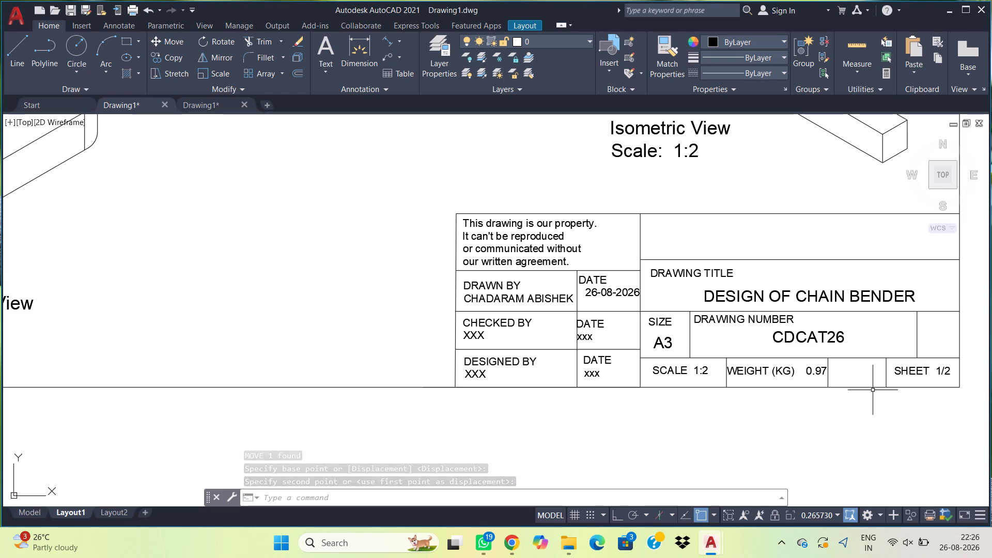
Add multiline text in the cell to the right of the drawing number, reading REV with an indented A two lines below.
left_click(331, 48)
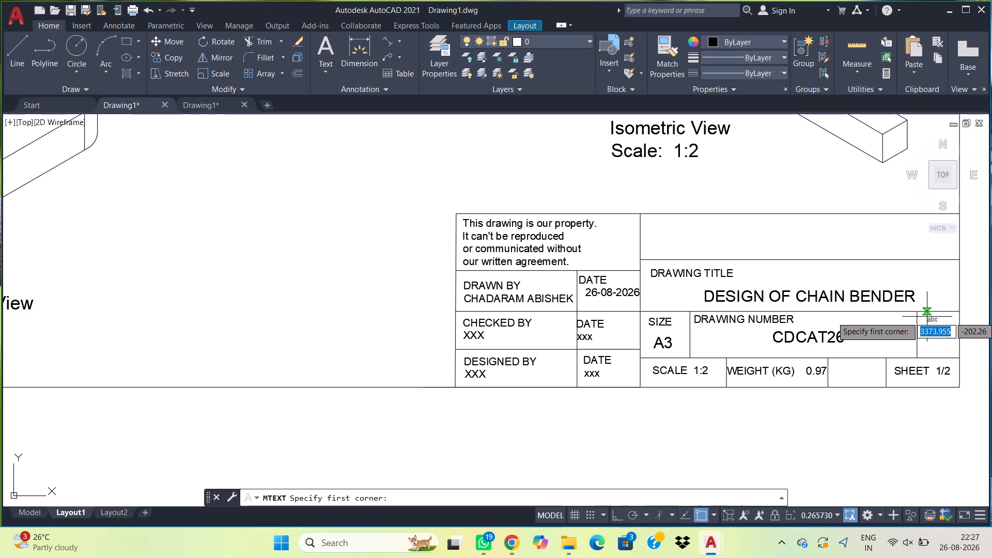
left_click(921, 316)
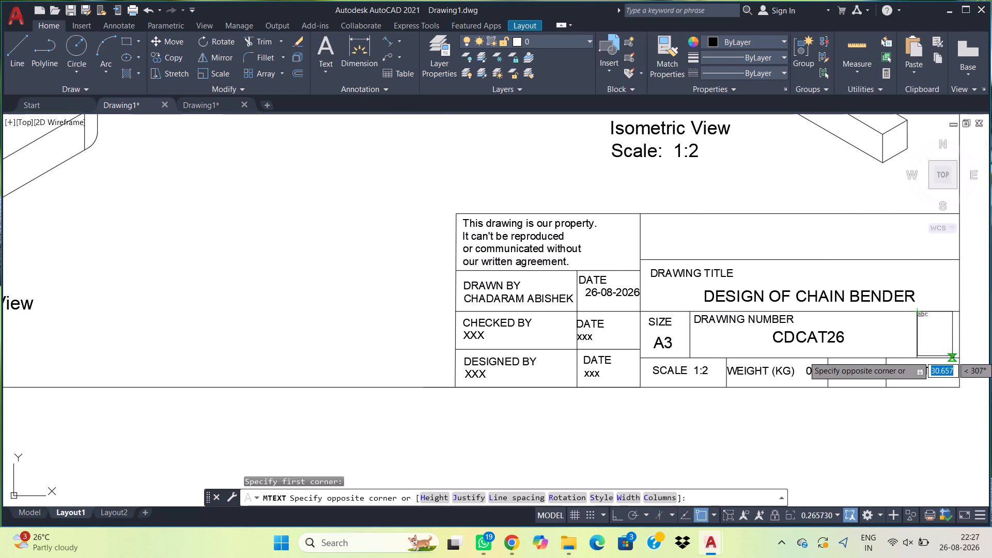
left_click(953, 358)
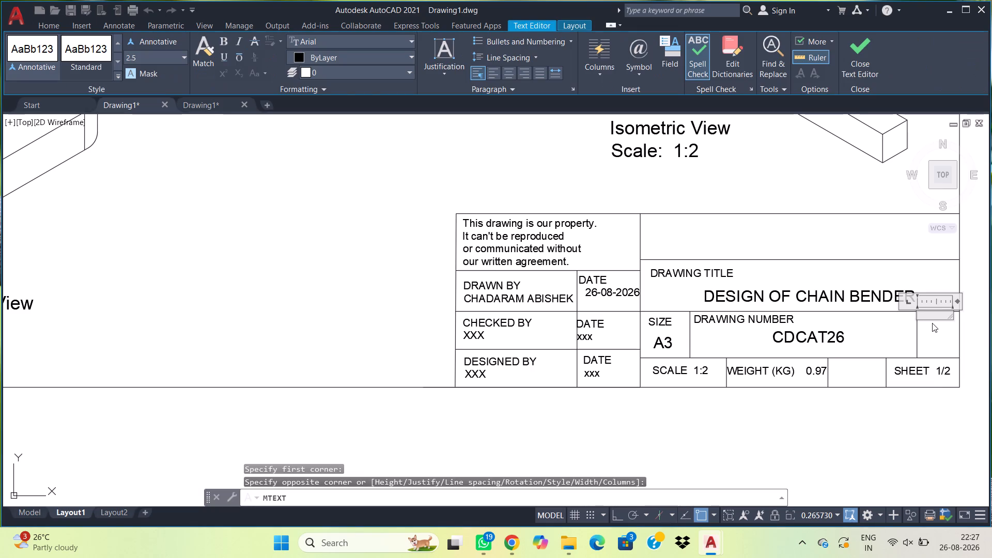
type("REV")
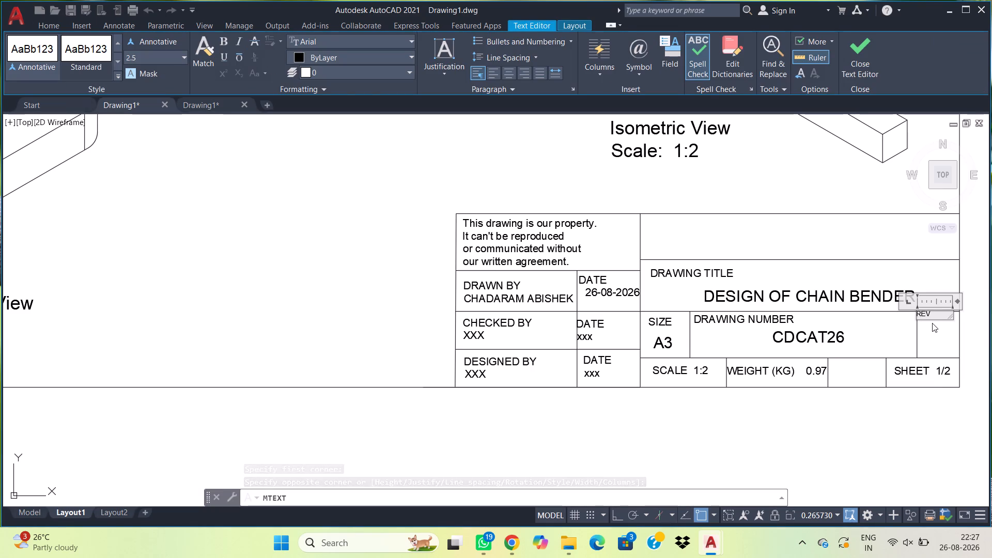
key("Return")
key("Return")
key("Return")
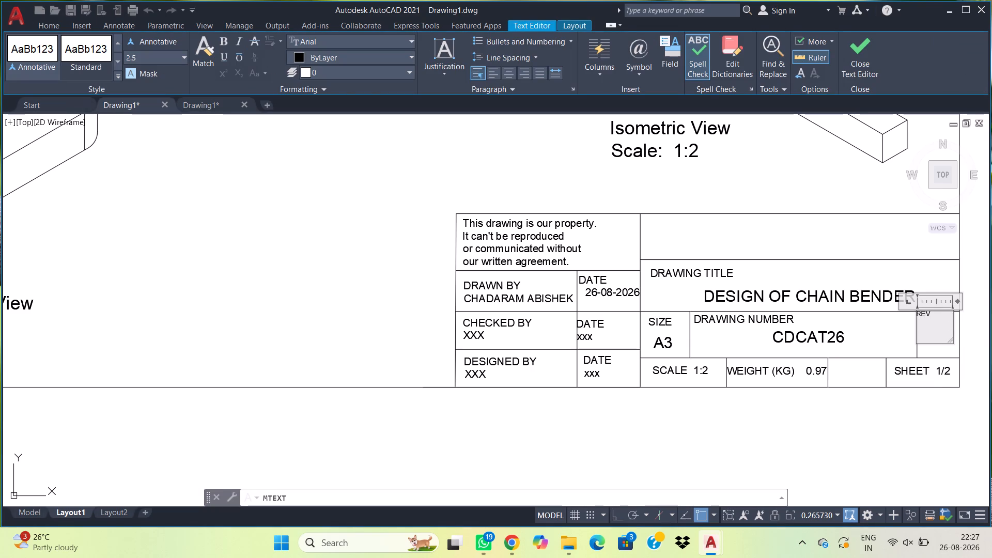
key("BackSpace")
key("space")
key("space")
key("space")
key("space")
key("a")
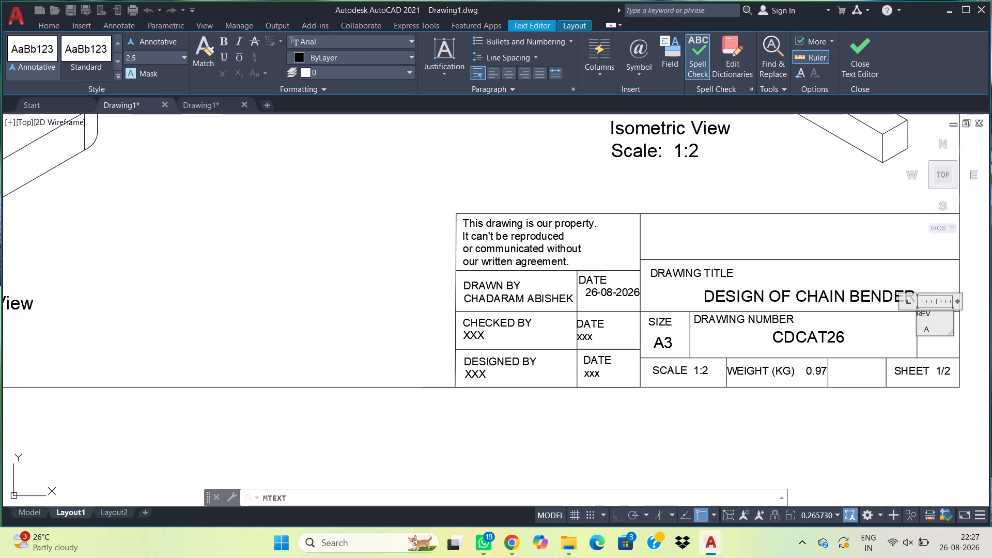
left_click(975, 324)
Set the text height of the REV A multiline text to 4.
left_click(928, 327)
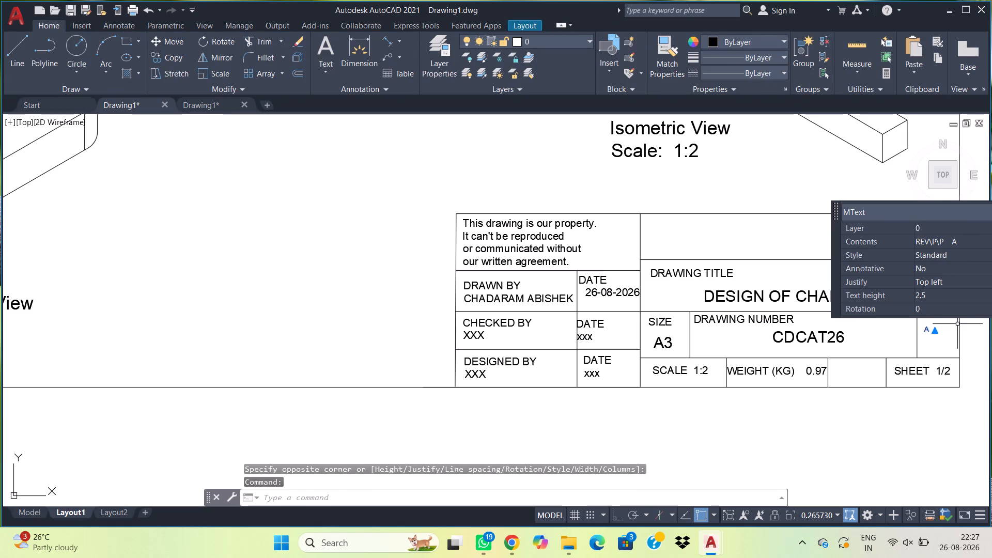
left_click(943, 295)
key("4")
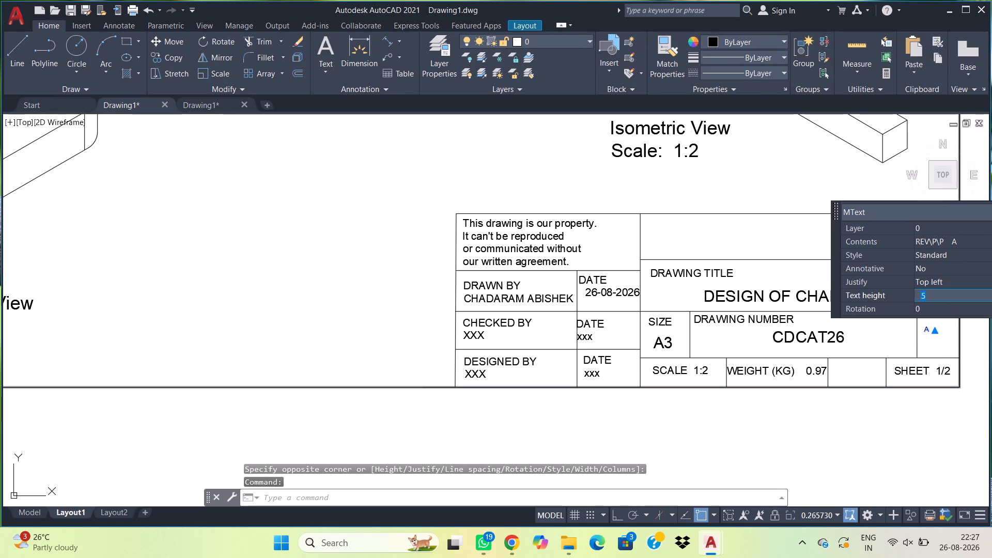
key("Return")
left_click(969, 352)
key("Escape")
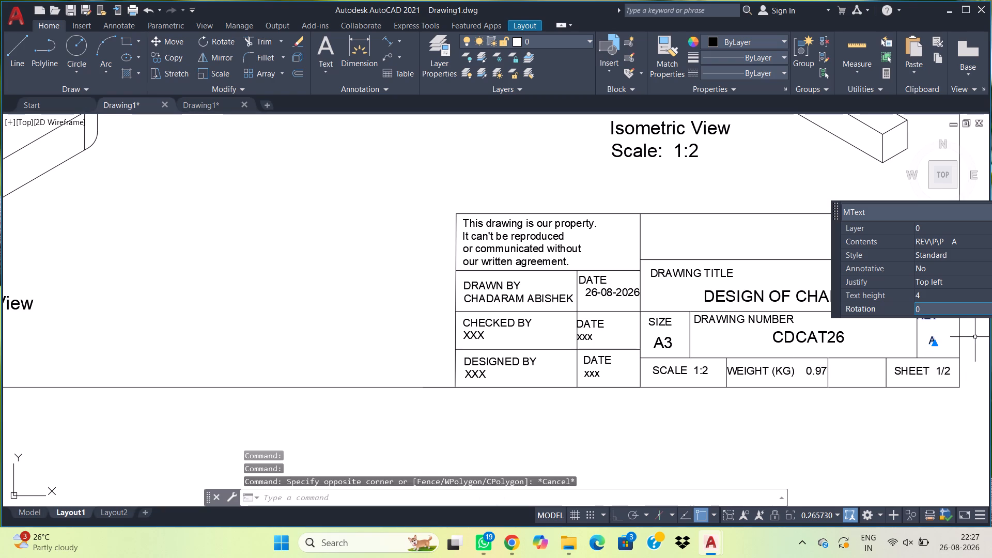
key("Escape")
Move the REV A text slightly down and to the right so it sits inside its title block cell.
left_click(946, 330)
left_click(936, 327)
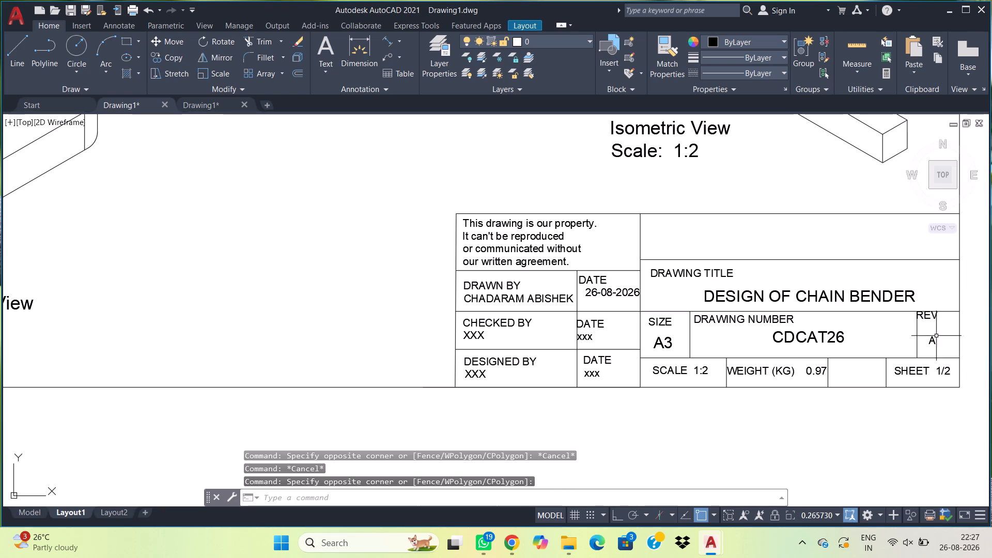
left_click(939, 344)
left_click(928, 339)
type("M")
key("space")
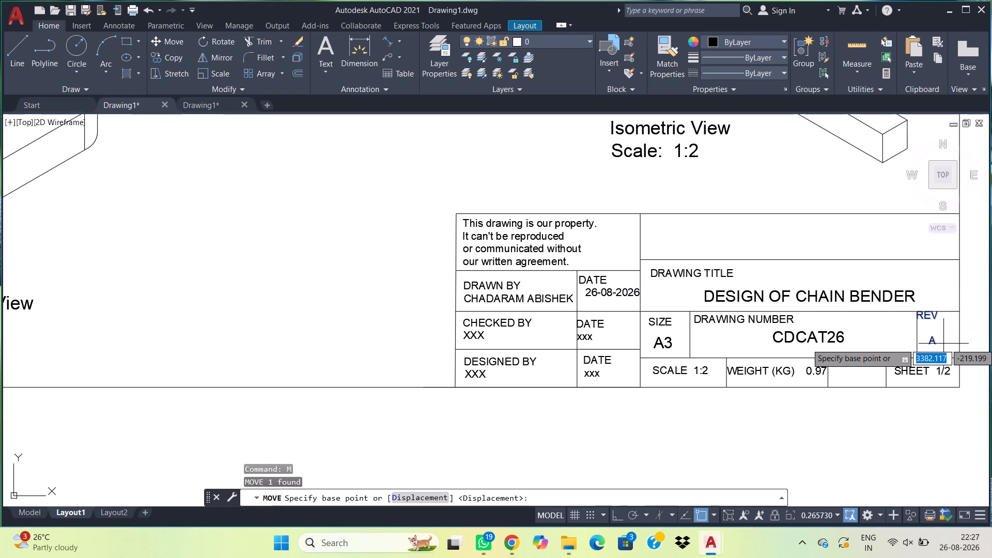
left_click(947, 334)
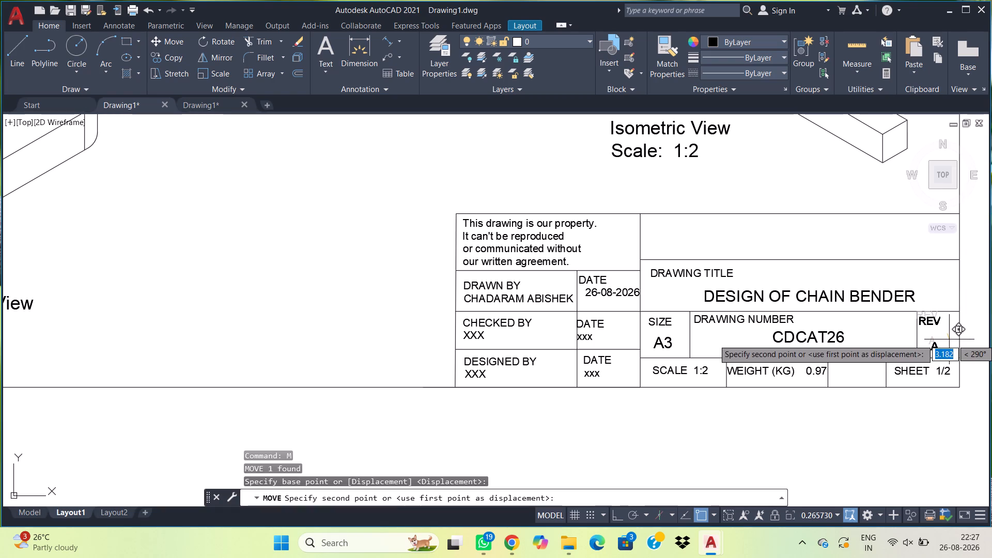
left_click(949, 339)
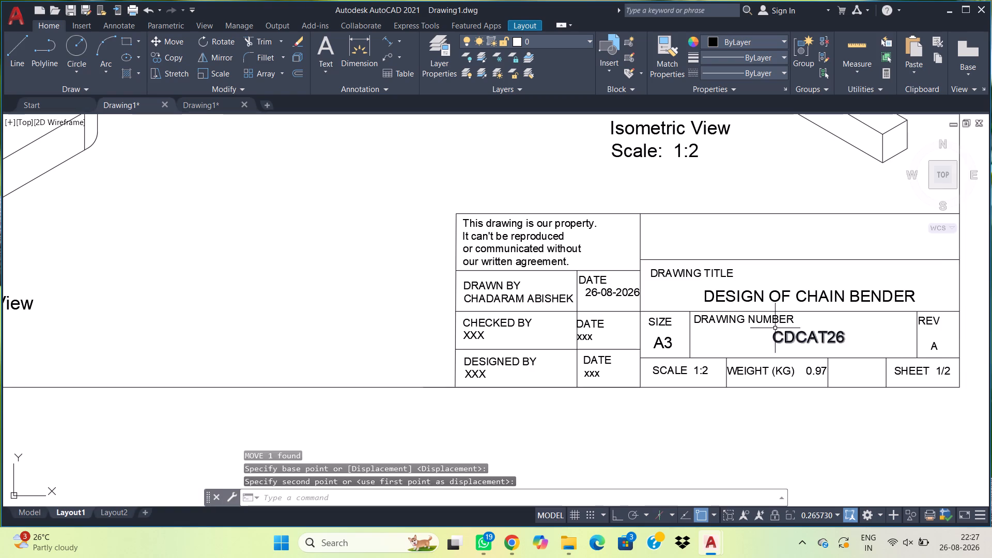
Review the whole sheet with its title block, comparing how it appears in model space, Layout1 and Layout2.
scroll(689, 217, "down", 2)
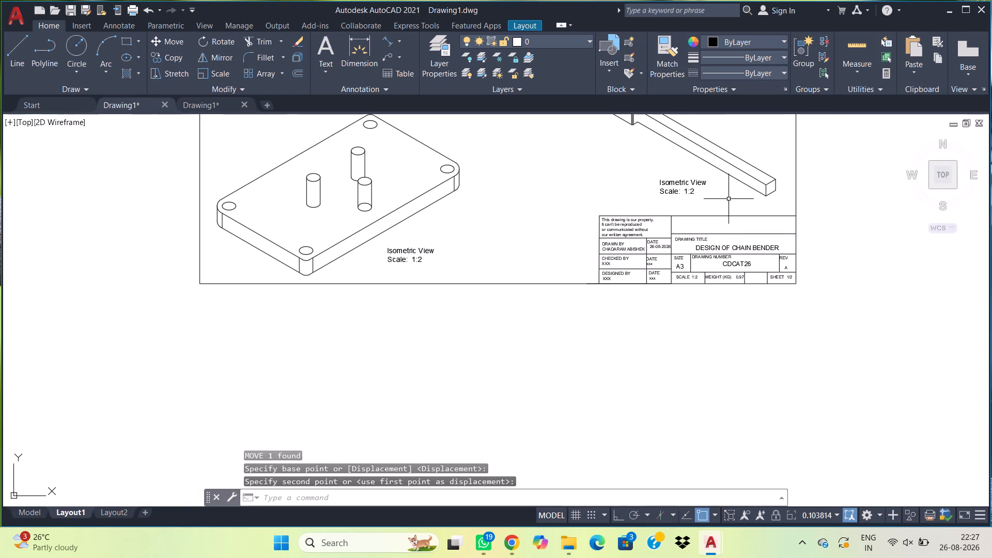
middle_click_drag(562, 208, 629, 411)
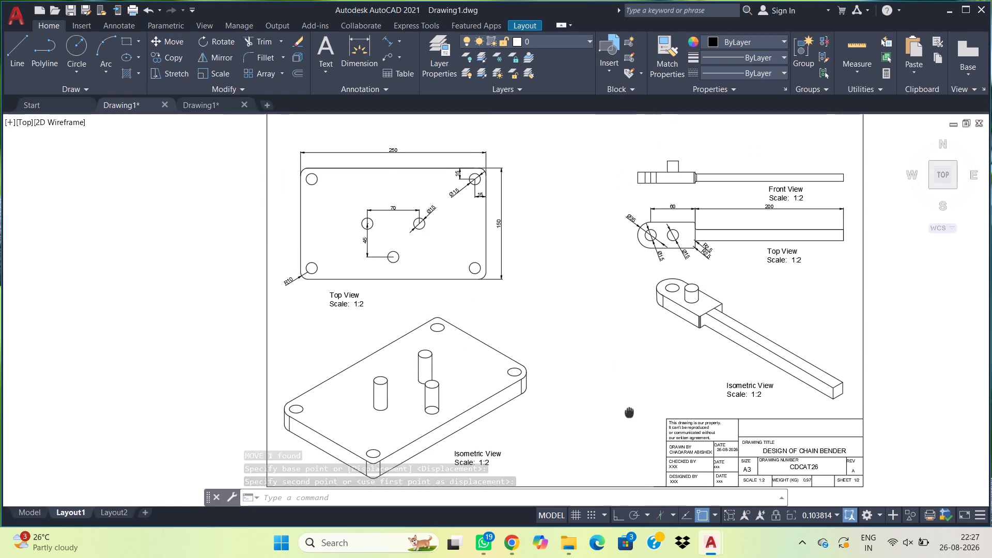
middle_click_drag(629, 411, 633, 365)
scroll(627, 328, "down", 2)
scroll(635, 300, "up", 1)
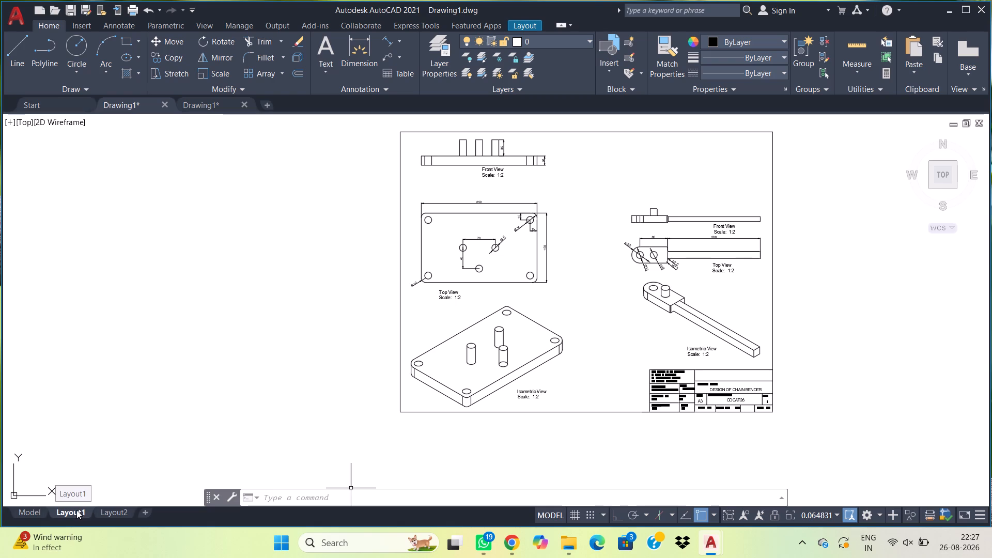
scroll(481, 404, "up", 1)
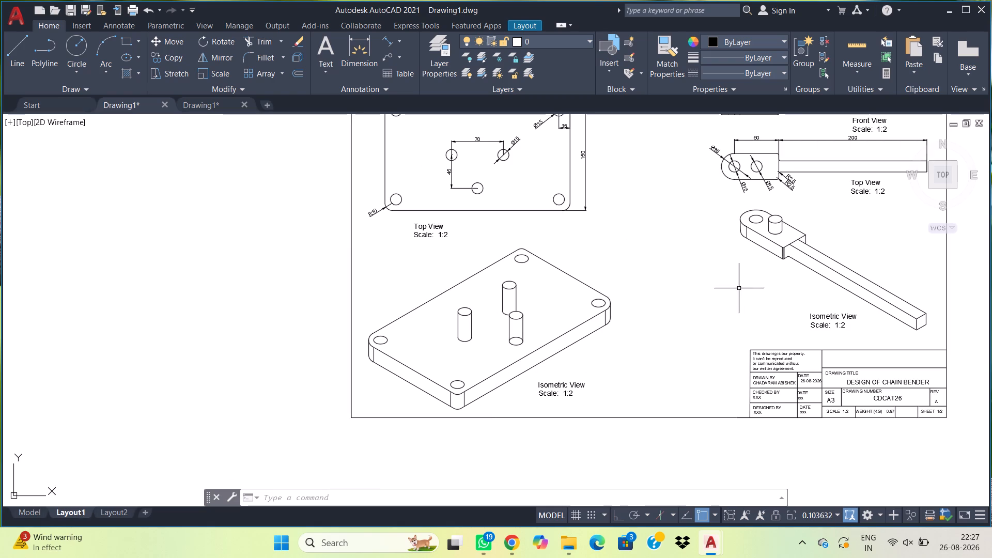
middle_click_drag(739, 288, 662, 380)
scroll(656, 295, "down", 2)
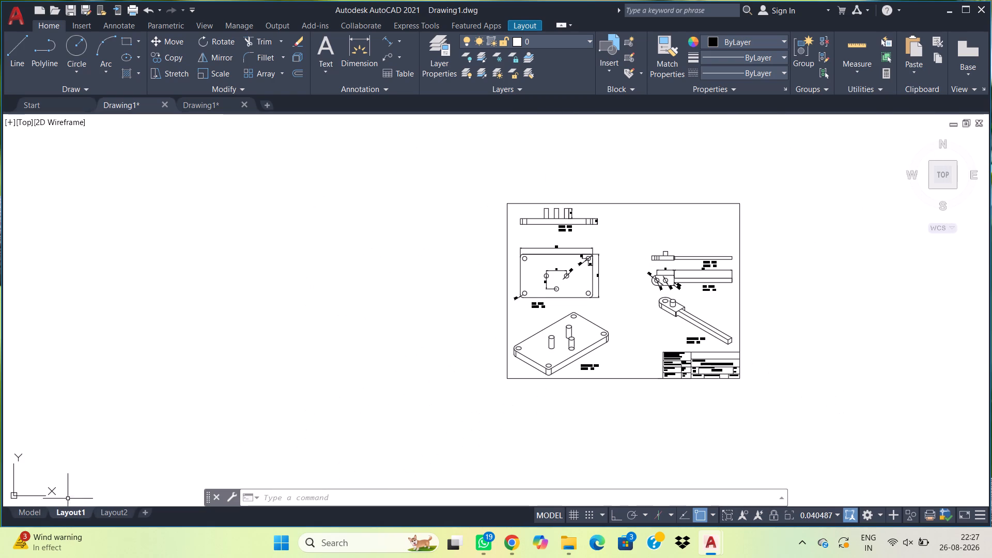
left_click(28, 512)
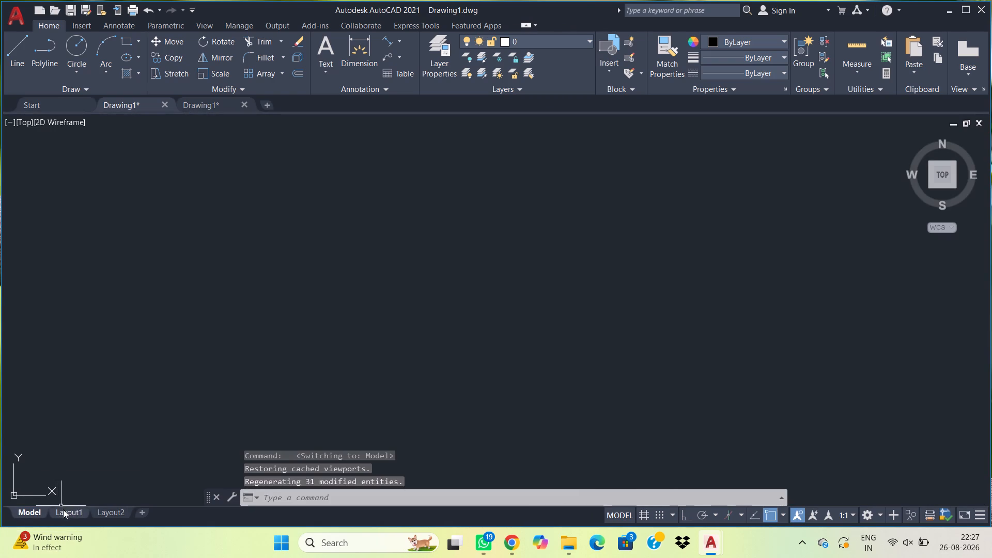
left_click(63, 509)
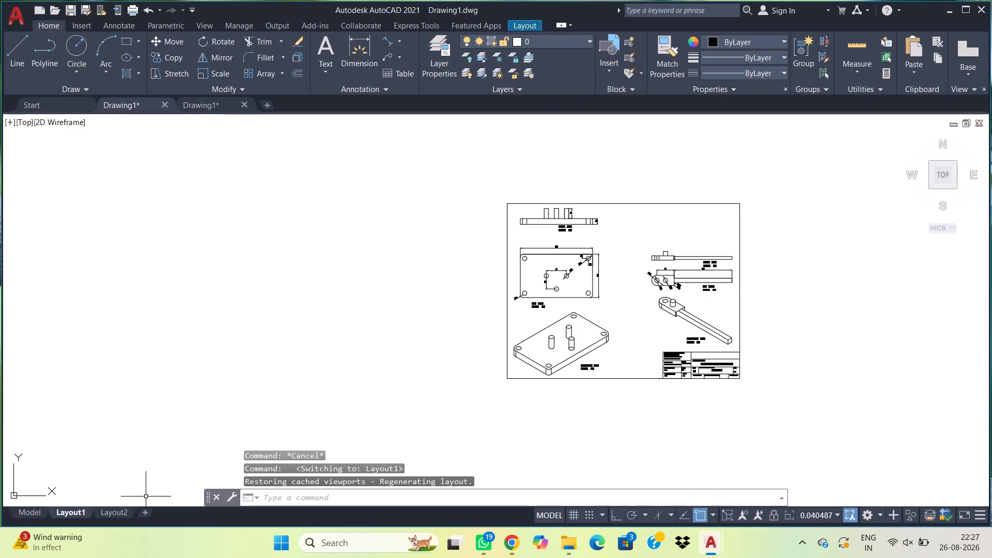
left_click(127, 510)
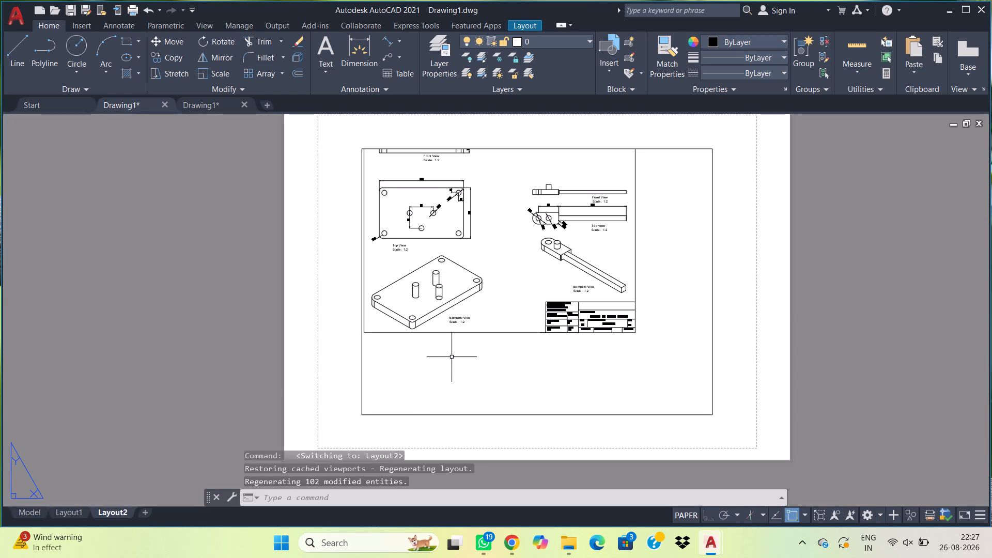
scroll(624, 342, "up", 1)
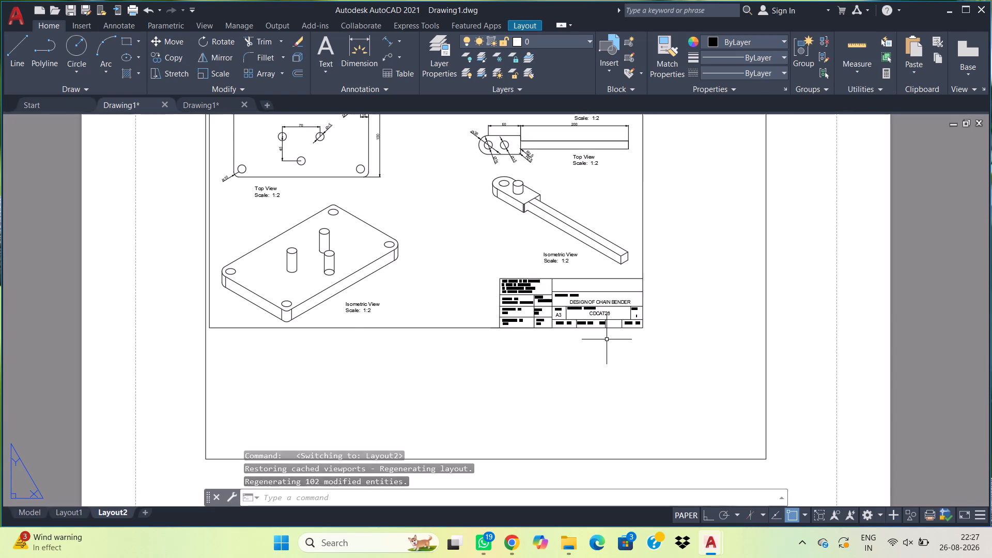
scroll(607, 339, "down", 1)
left_click(73, 513)
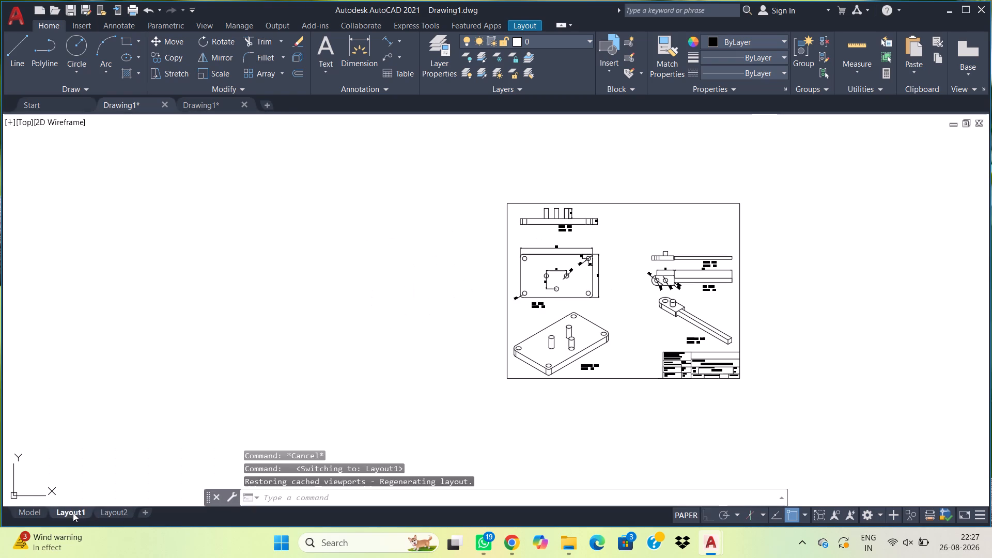
left_click(107, 513)
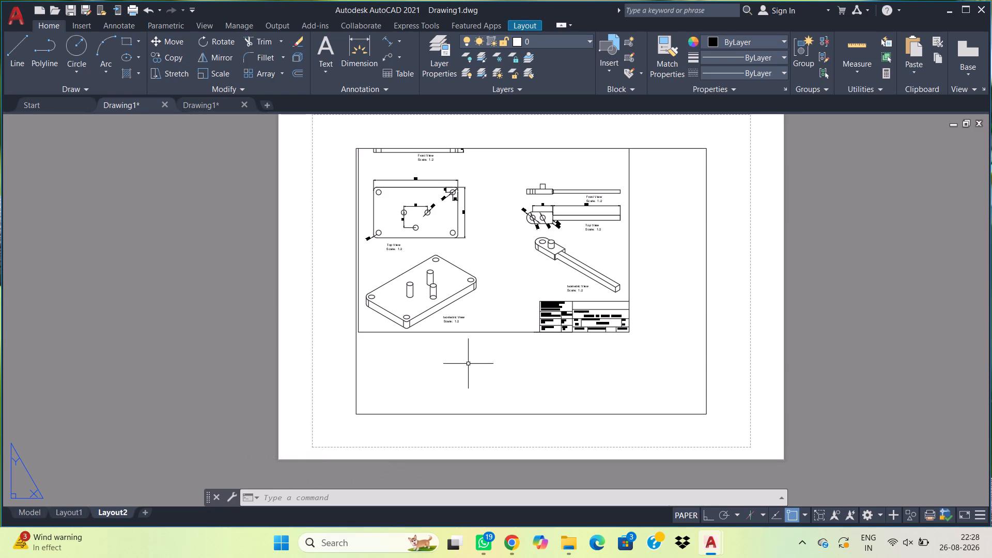
left_click(65, 516)
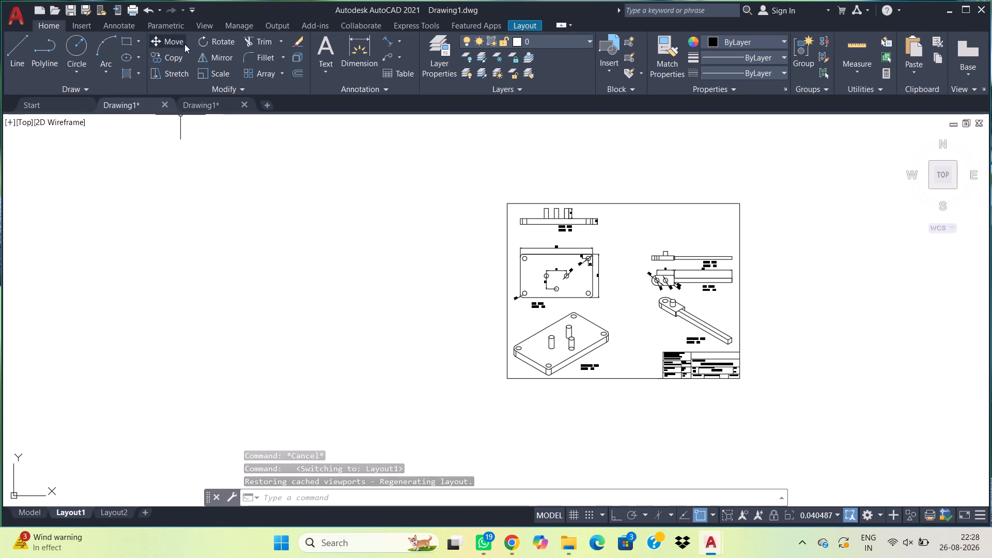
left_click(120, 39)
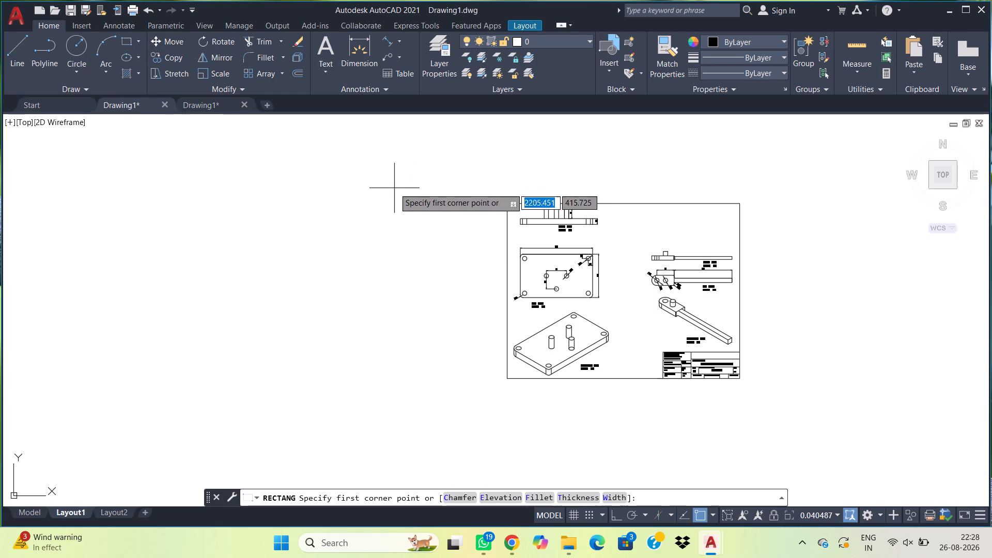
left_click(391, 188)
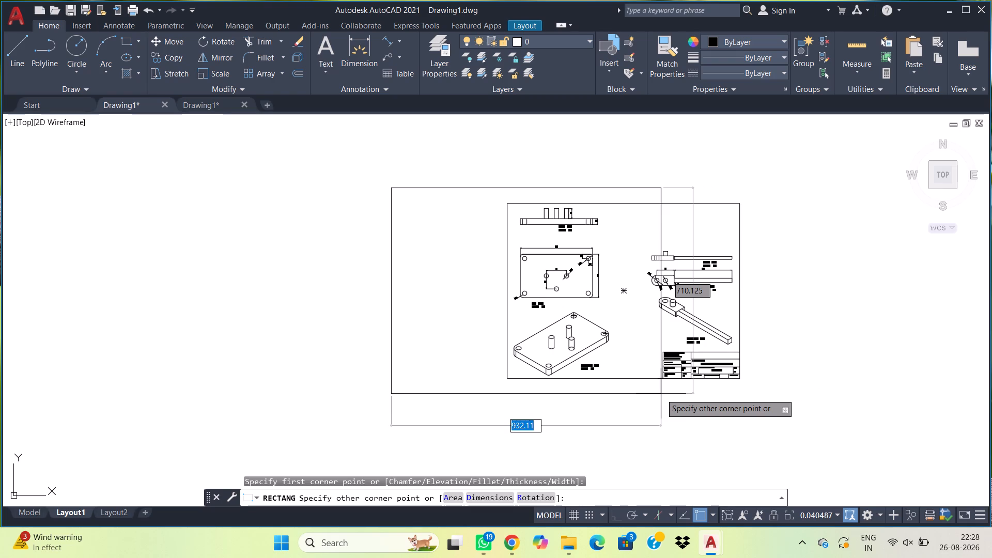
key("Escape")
Move the plate's front view, with its dimensions and label, slightly up and to the left inside the sheet outline in Layout1.
scroll(652, 343, "up", 1)
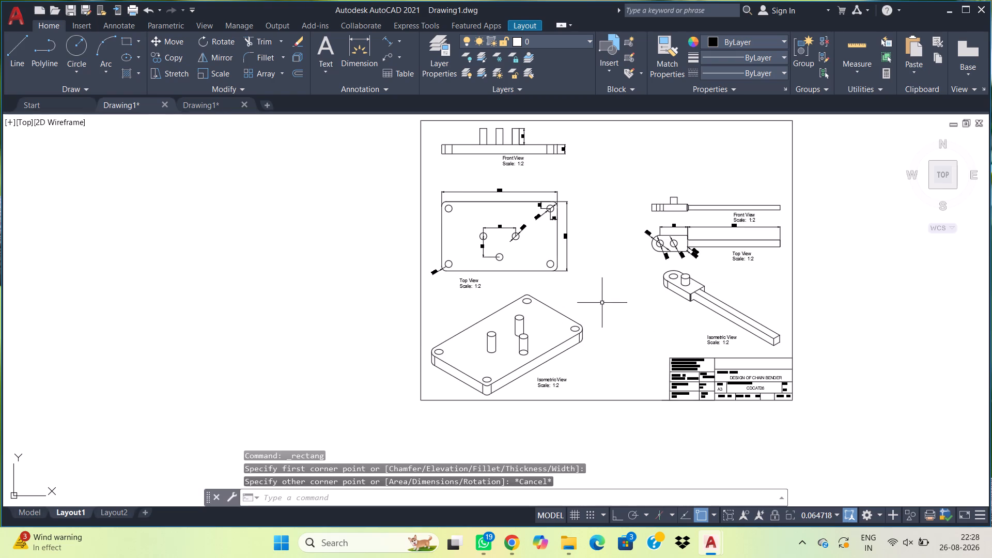
scroll(596, 304, "up", 1)
middle_click_drag(657, 355, 540, 423)
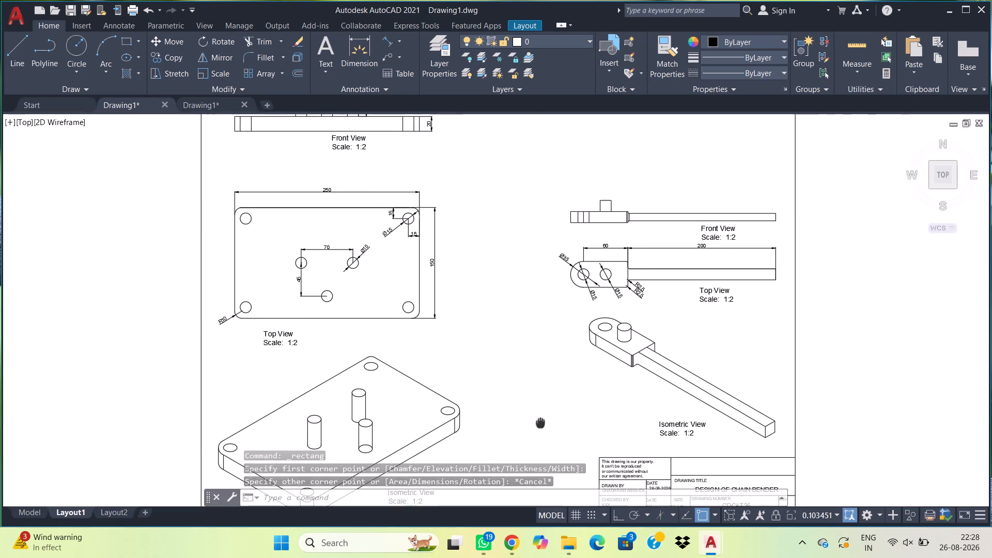
middle_click_drag(540, 423, 539, 424)
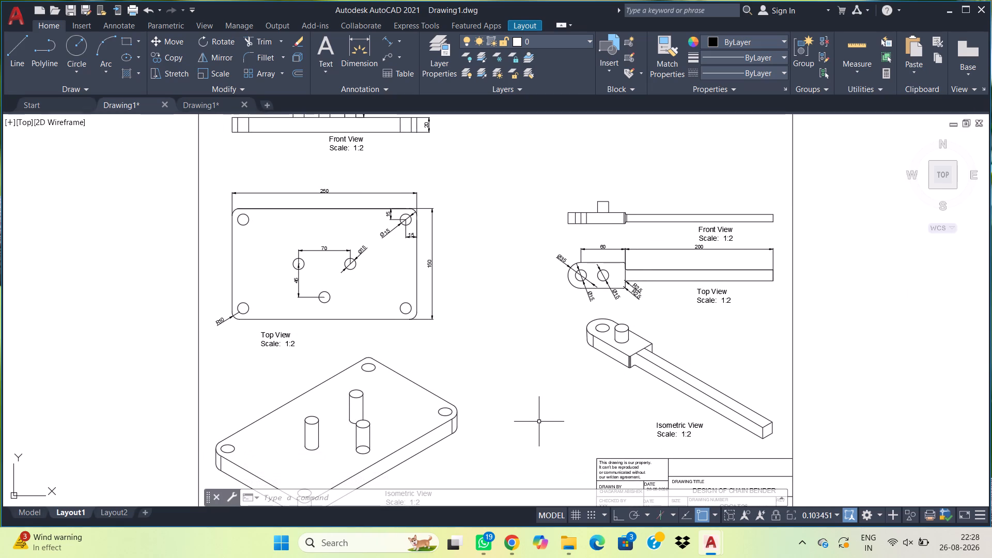
scroll(543, 406, "down", 2)
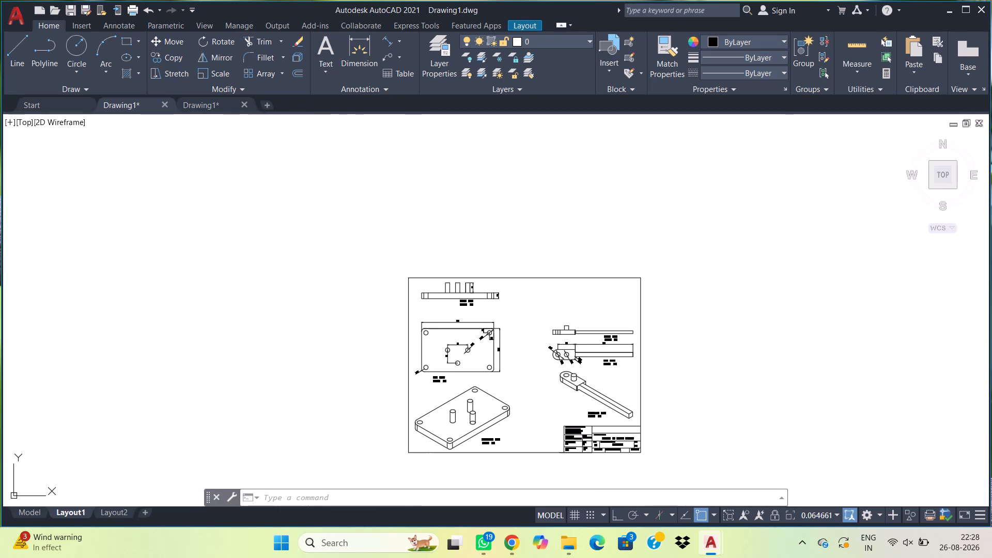
scroll(544, 402, "up", 1)
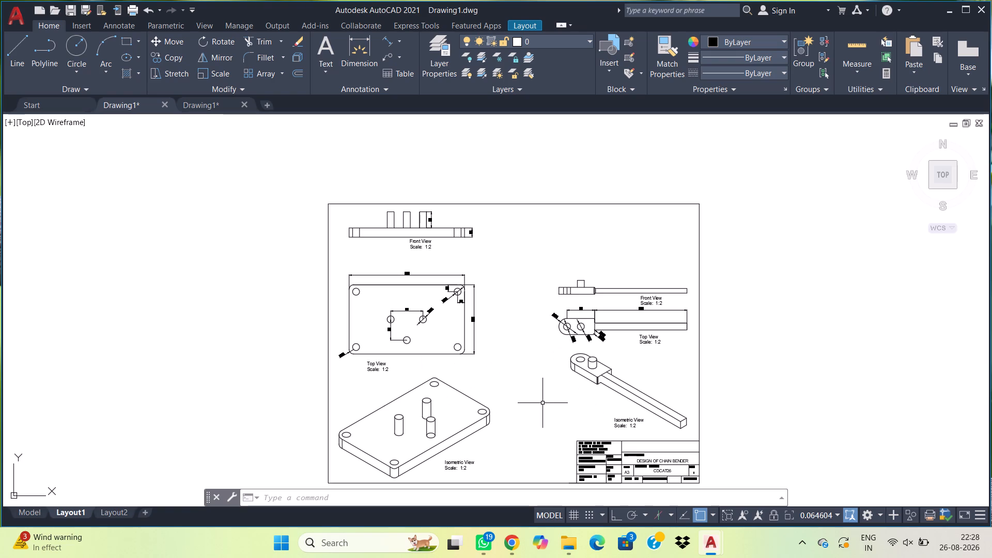
middle_click_drag(508, 402, 508, 392)
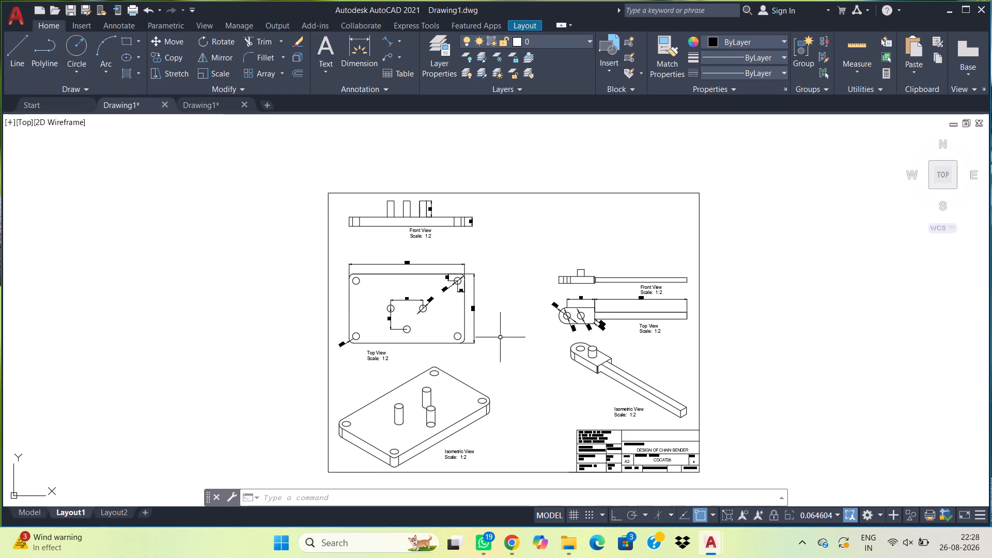
scroll(489, 242, "up", 1)
middle_click_drag(488, 244, 519, 264)
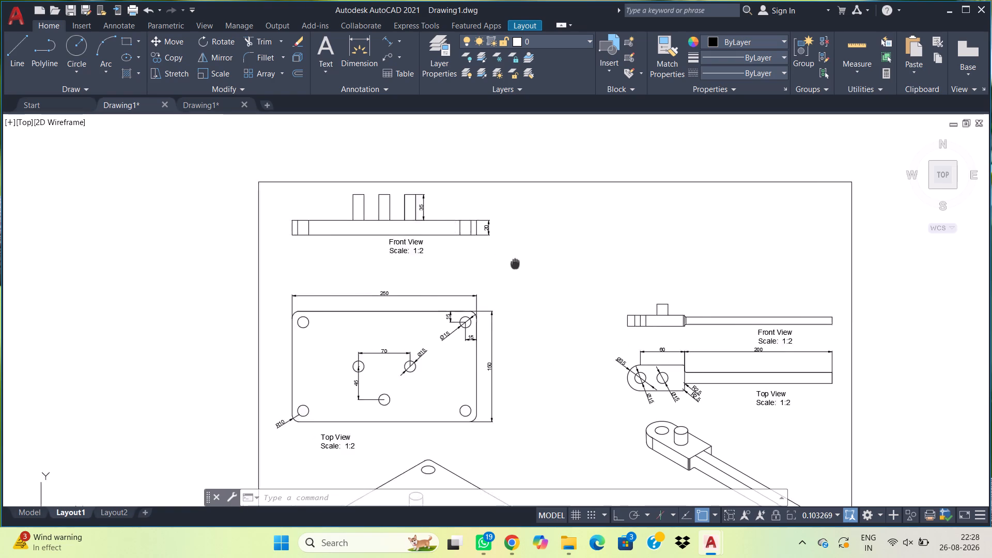
middle_click_drag(519, 264, 556, 285)
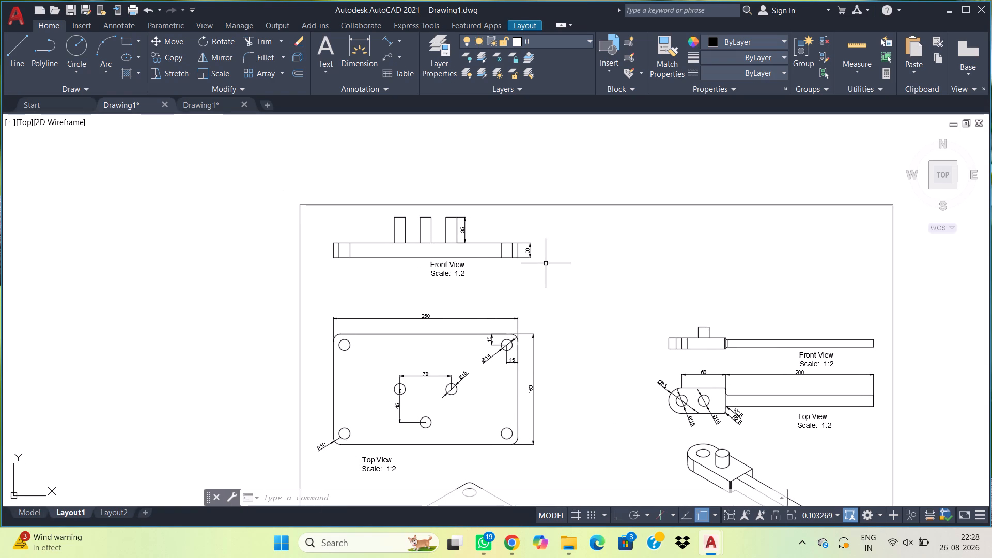
left_click(542, 269)
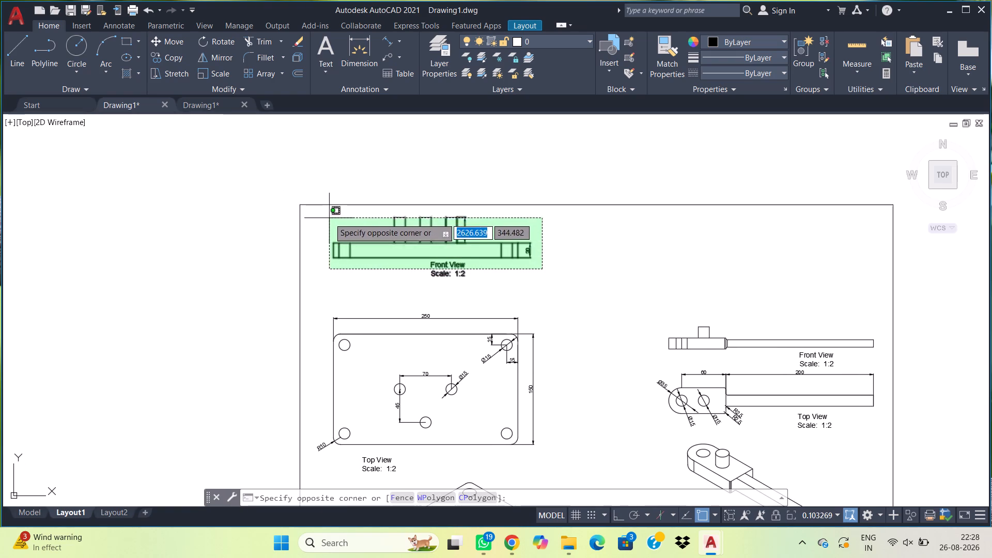
left_click(327, 211)
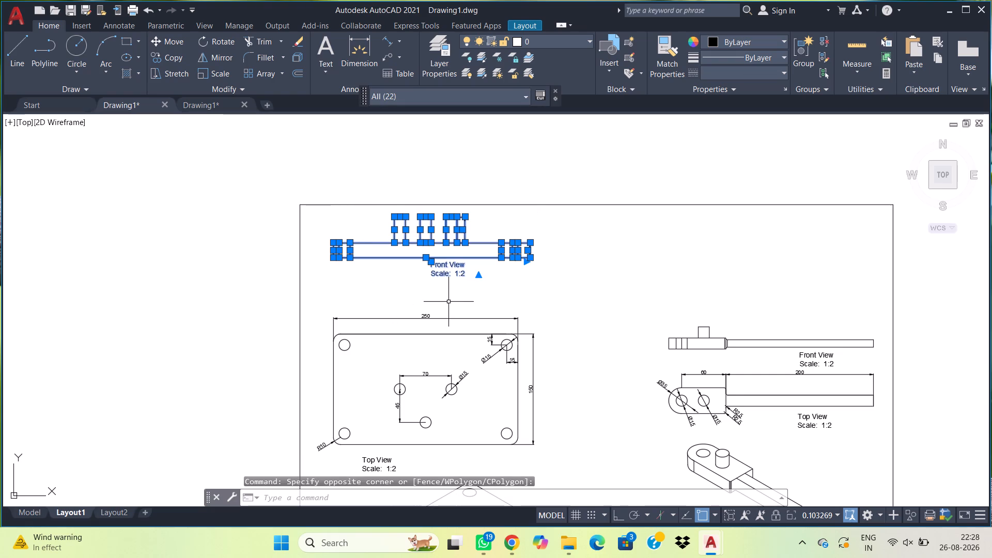
type("M")
key("space")
left_click(550, 268)
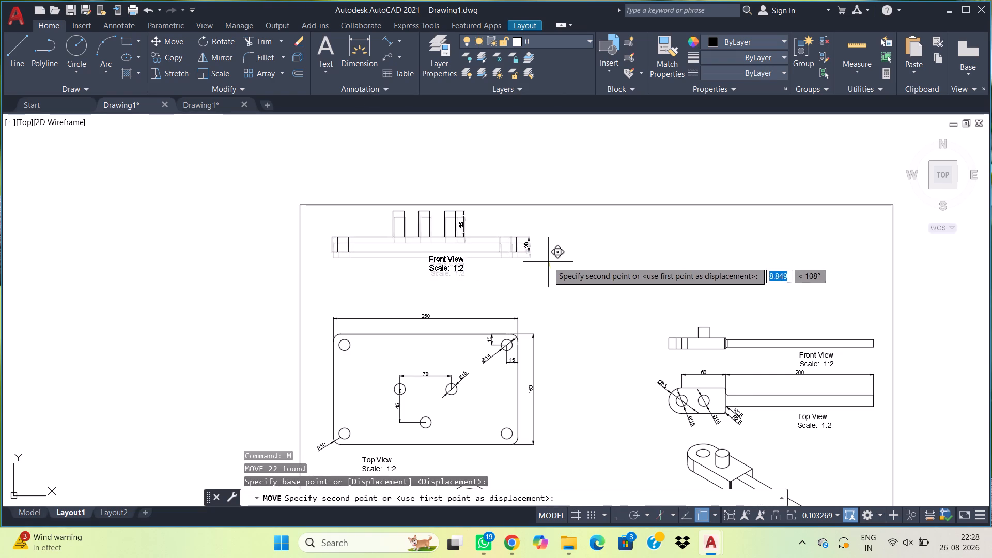
left_click(541, 262)
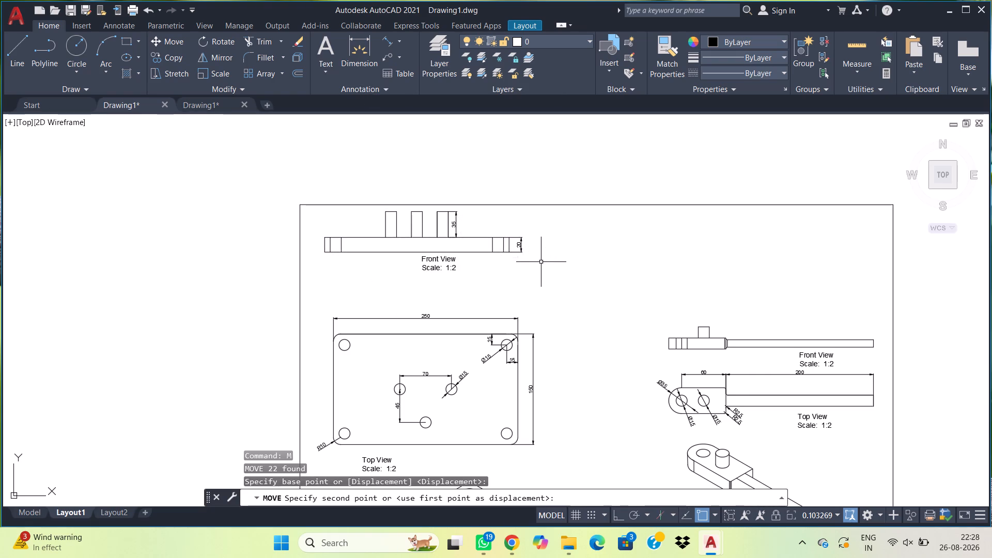
Move the plate's top view, with its dimensions and label, straight up so it sits closer beneath the front view.
scroll(551, 324, "down", 1)
middle_click_drag(568, 385, 570, 349)
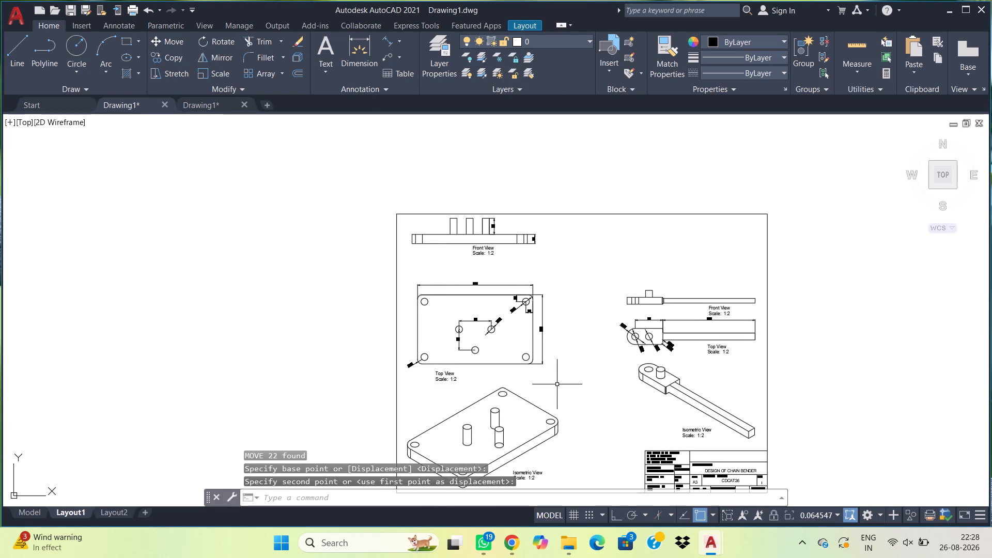
left_click(553, 384)
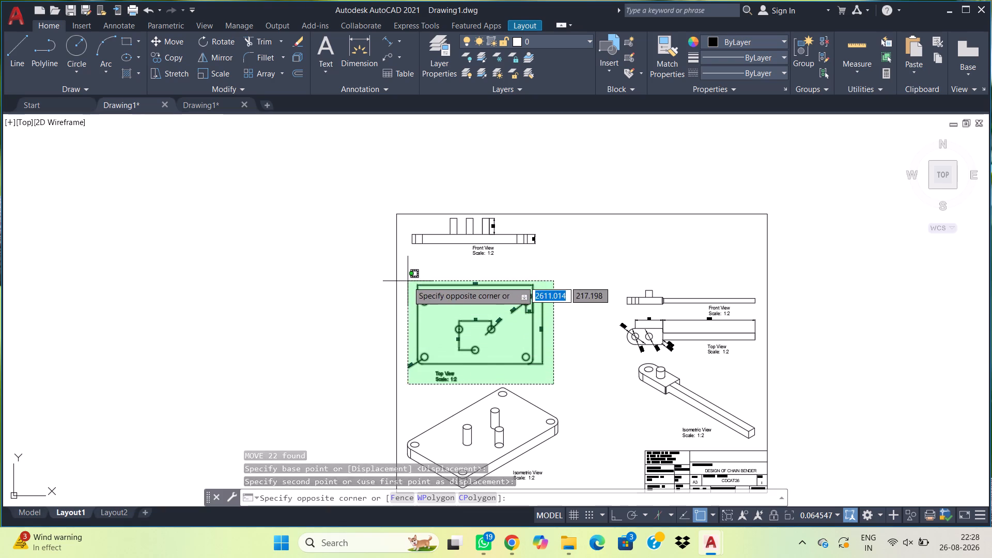
left_click(408, 281)
type("M")
key("space")
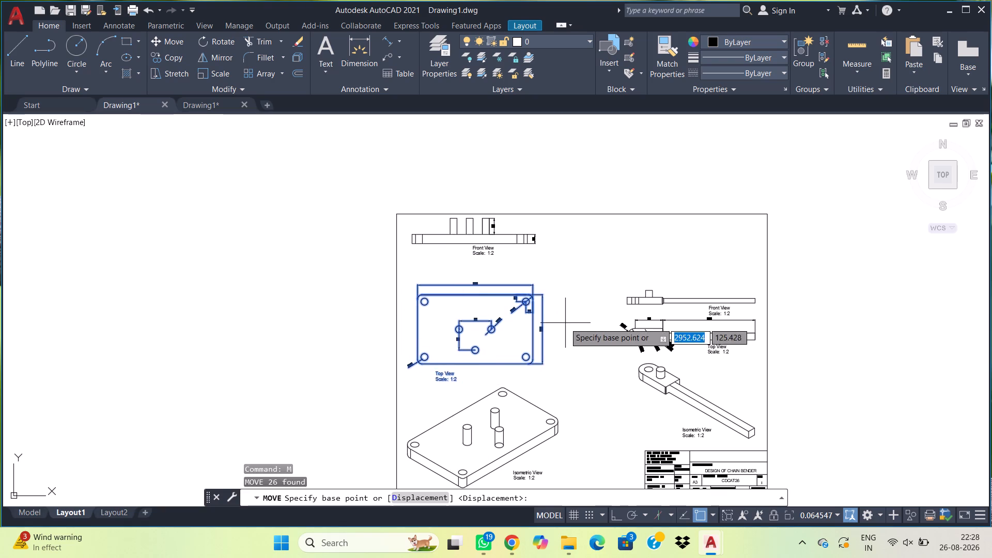
left_click(564, 319)
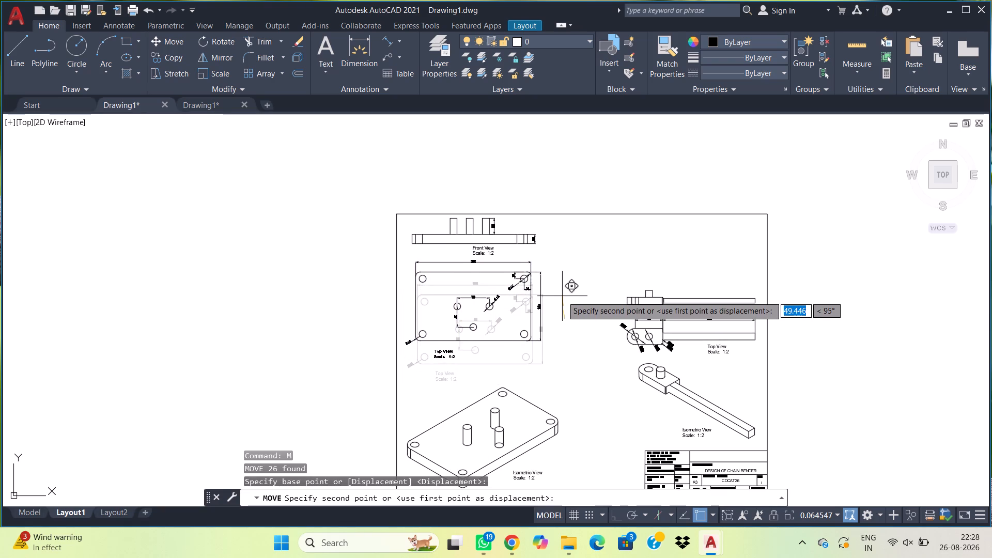
left_click(562, 298)
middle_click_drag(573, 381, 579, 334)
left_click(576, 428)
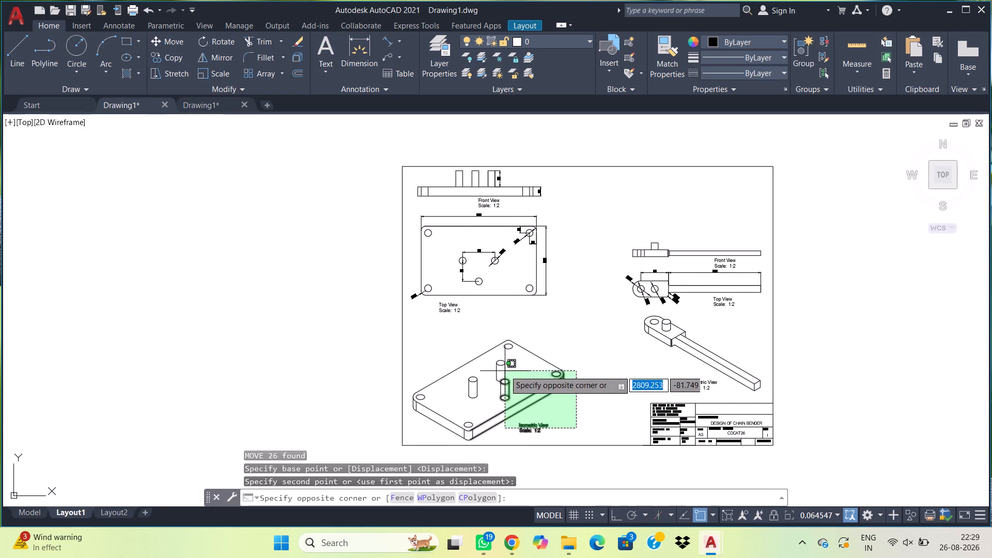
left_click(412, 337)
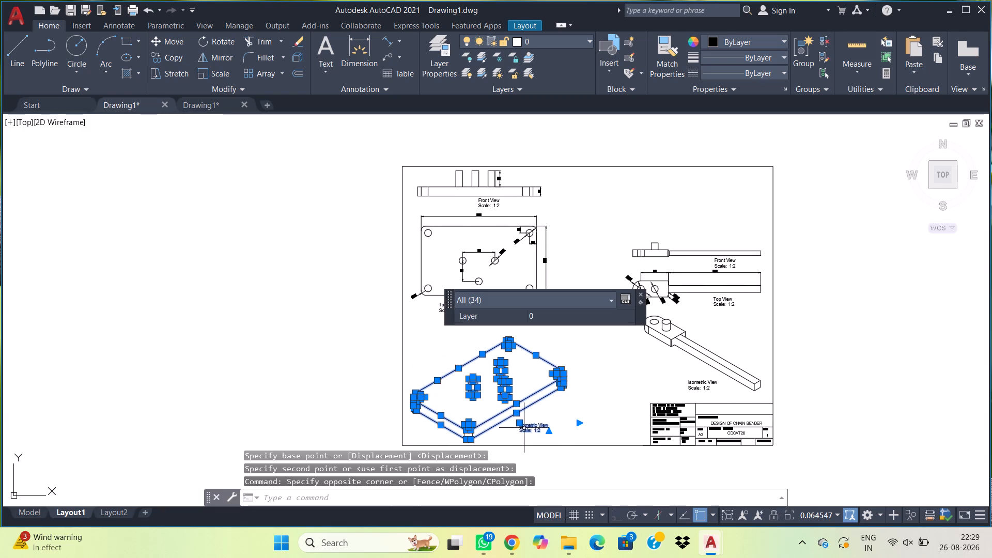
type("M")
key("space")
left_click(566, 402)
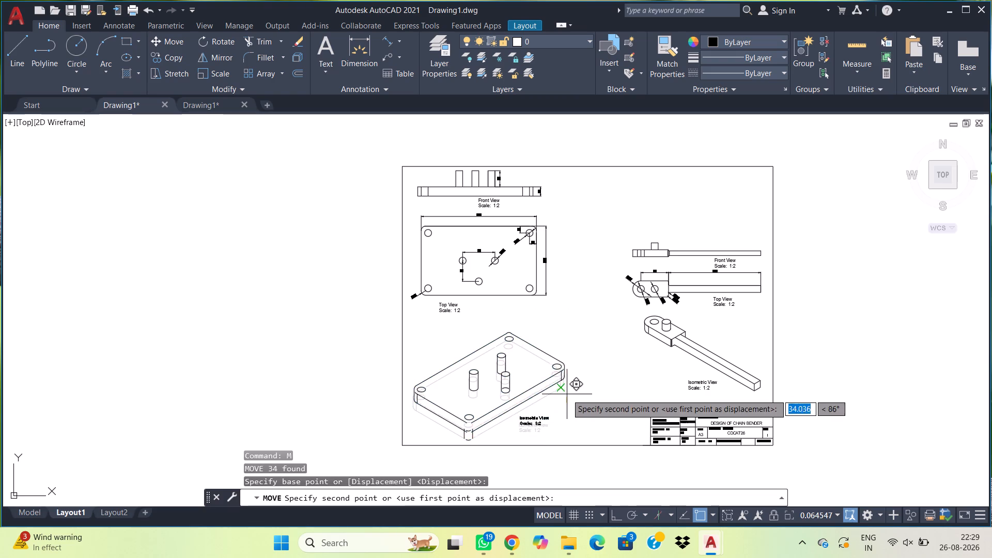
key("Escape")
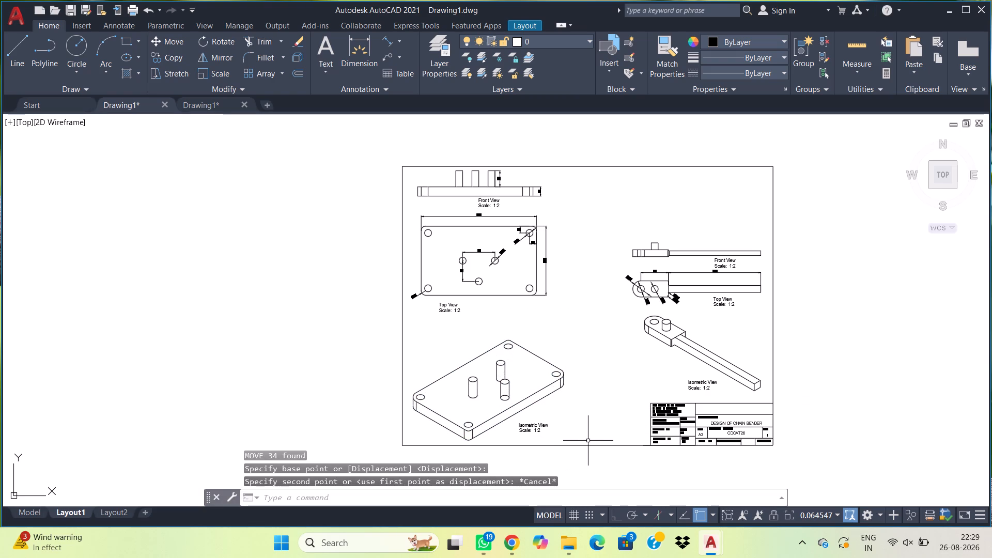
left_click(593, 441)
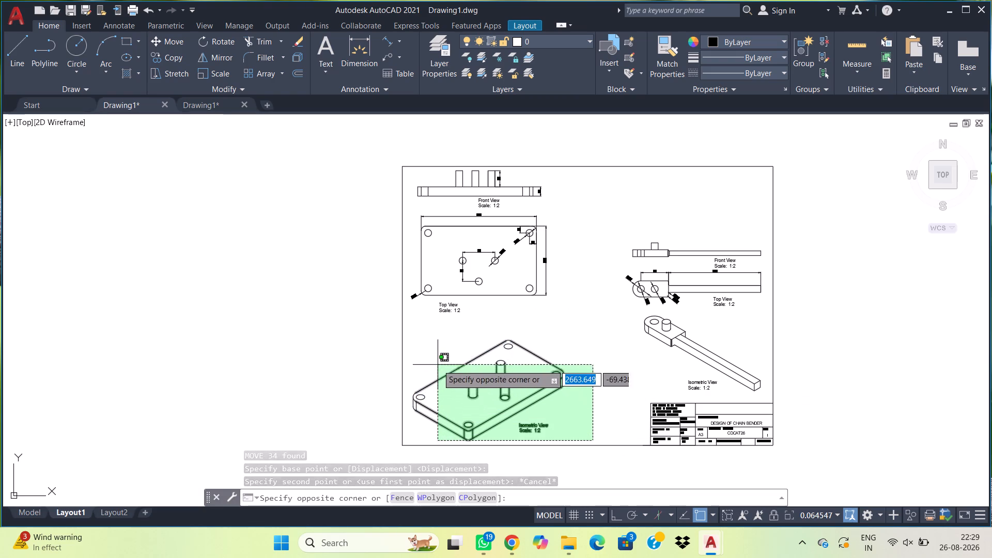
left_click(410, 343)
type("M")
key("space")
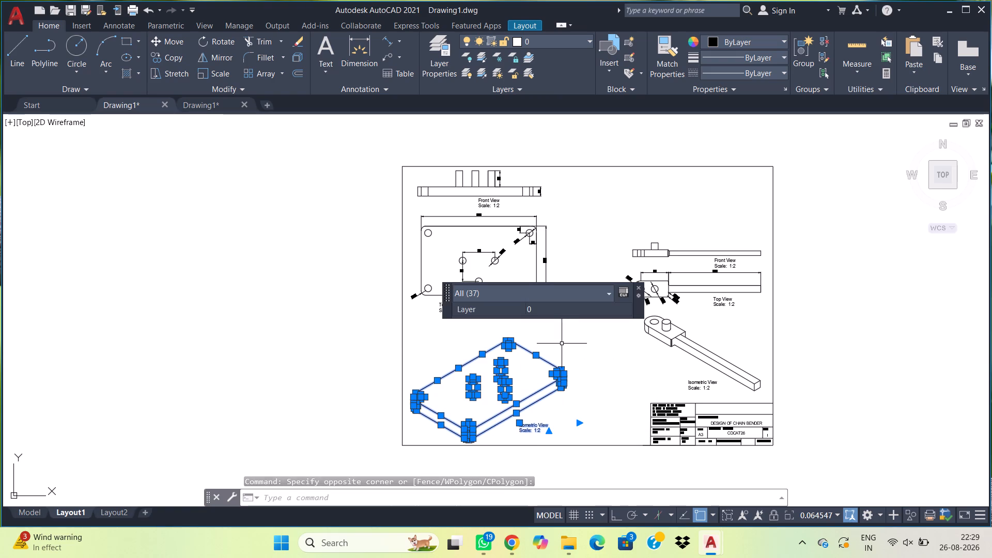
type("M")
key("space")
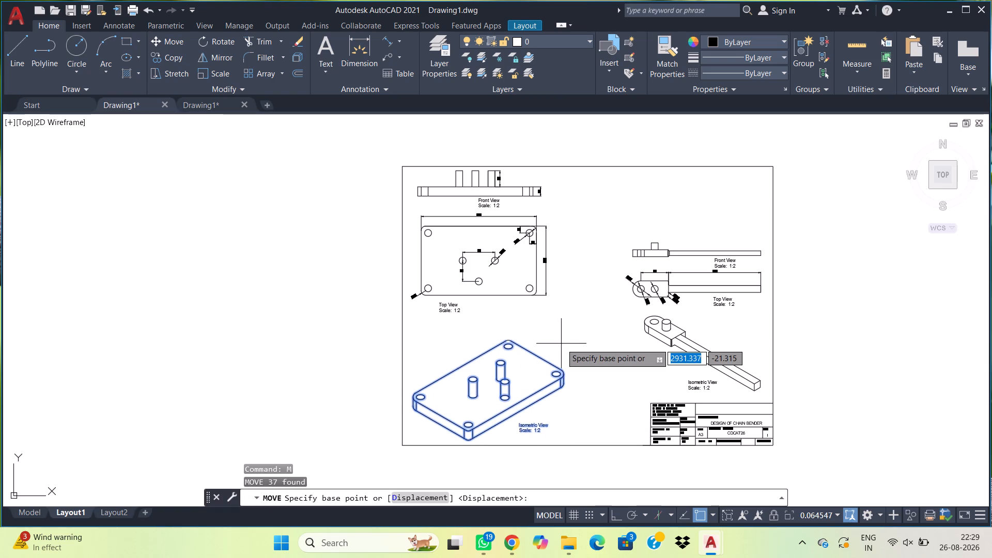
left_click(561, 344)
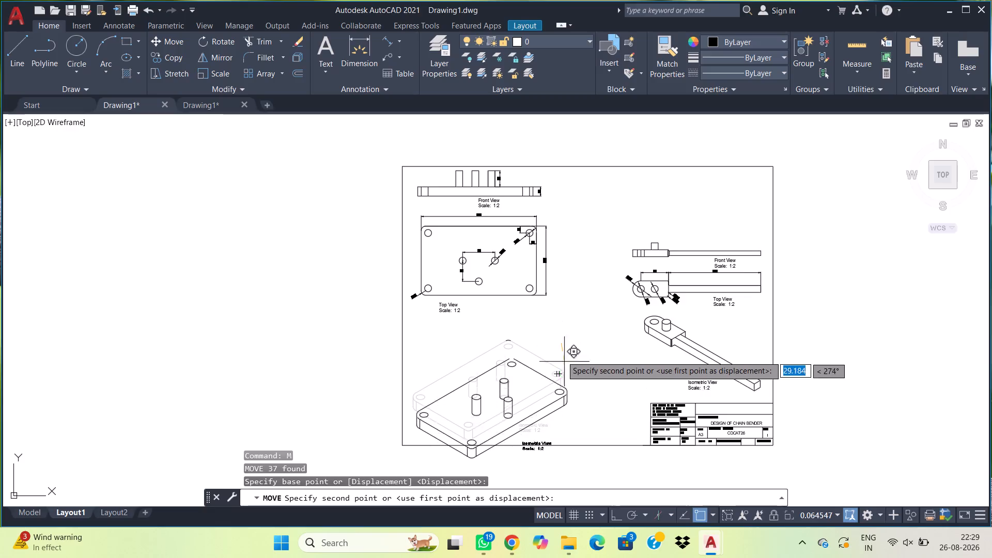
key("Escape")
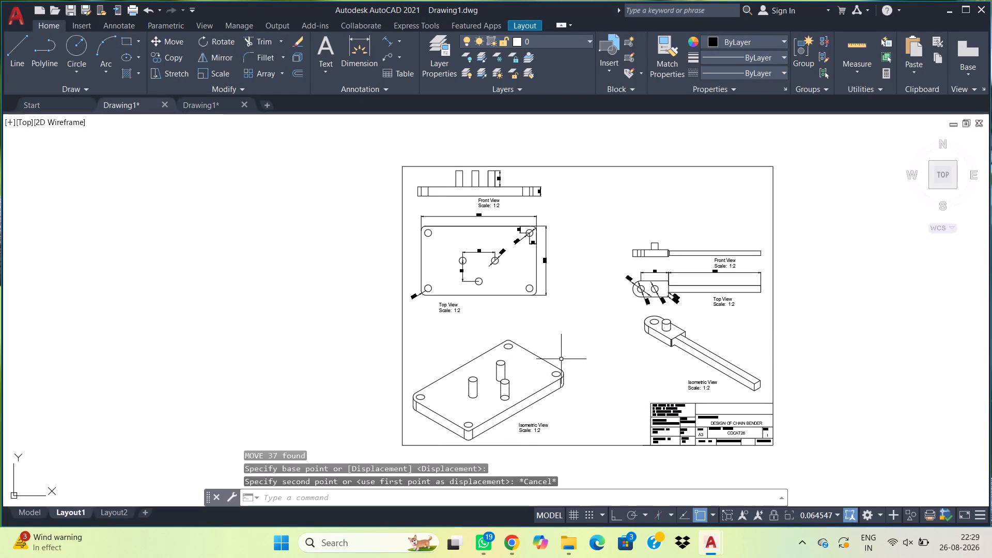
Move the plate's isometric view and its label up about 78 units, closer beneath the plate's top view.
left_click(591, 443)
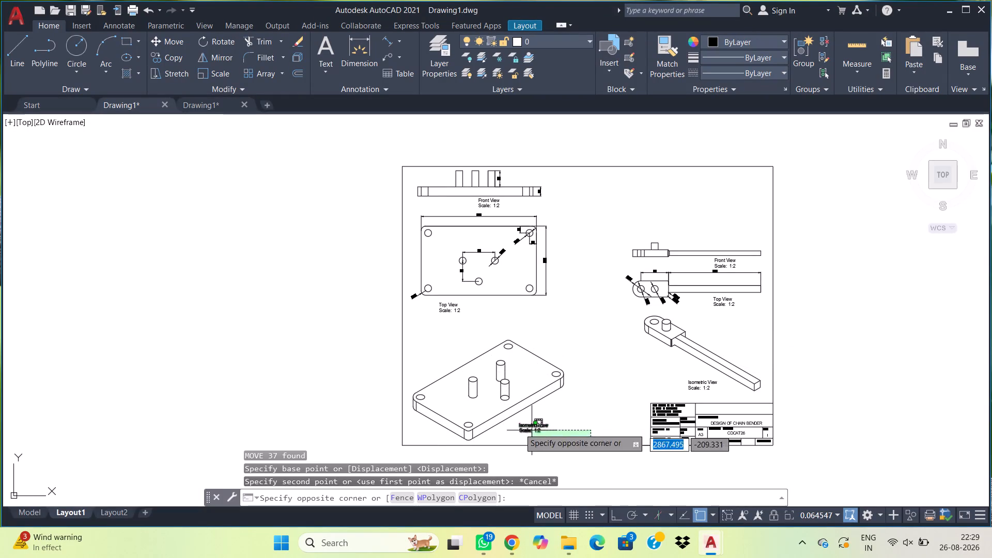
left_click(411, 331)
key("m")
key("space")
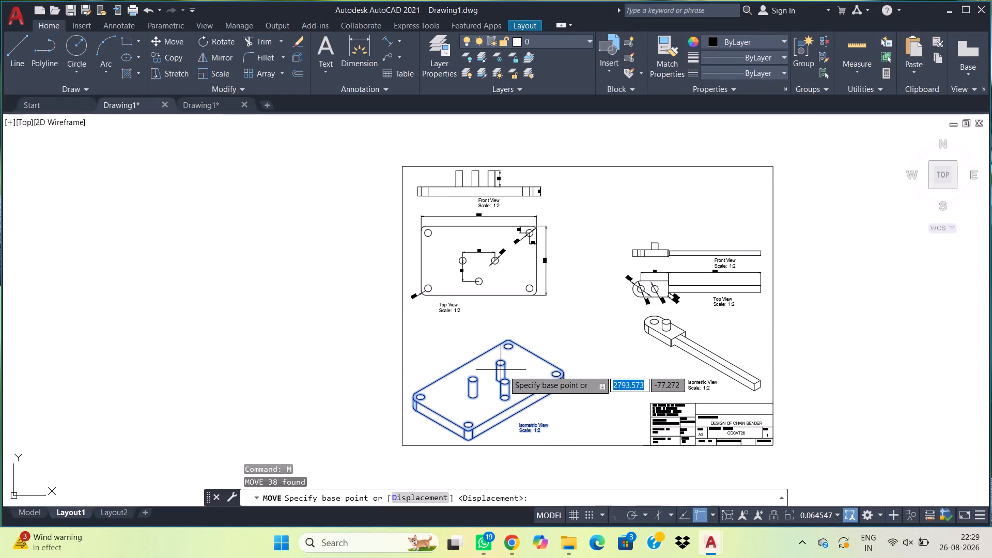
left_click(551, 348)
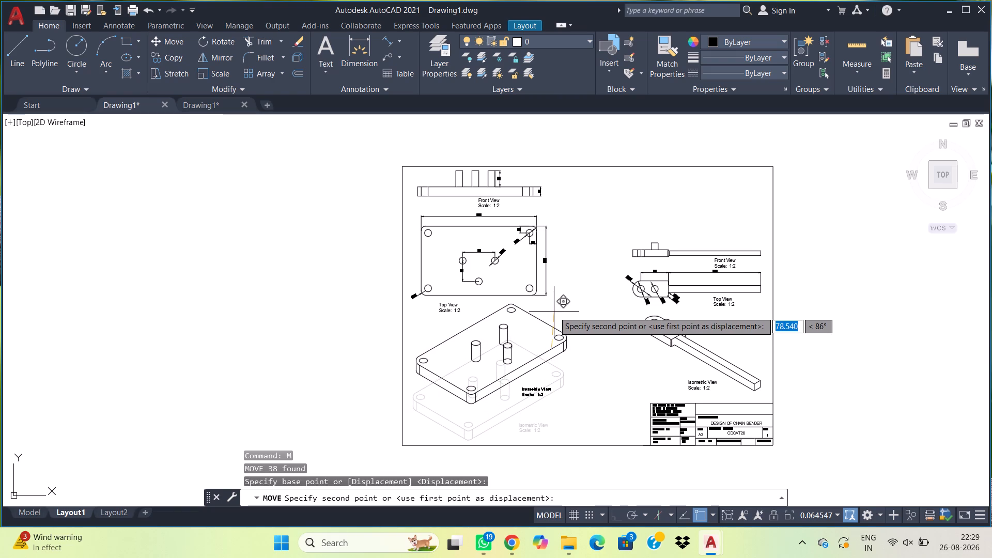
left_click(554, 312)
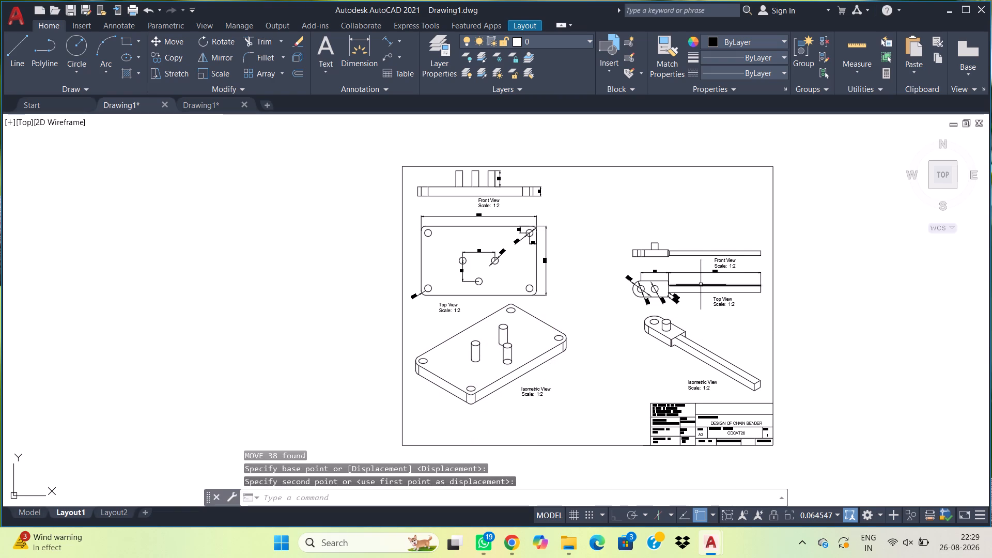
Move the handle's front view and its label about 129 units up and to the left, near the sheet's upper edge.
middle_click_drag(702, 310, 698, 382)
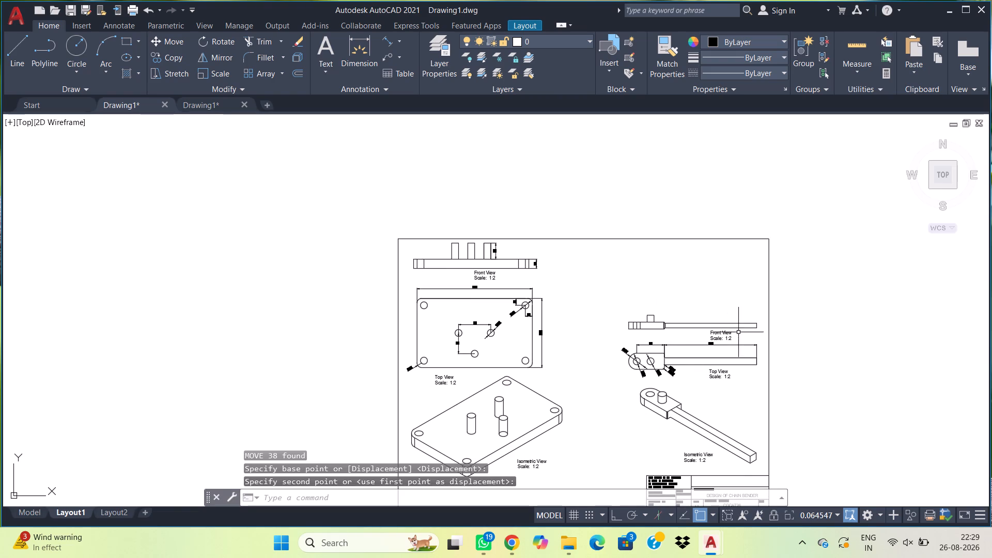
left_click(748, 338)
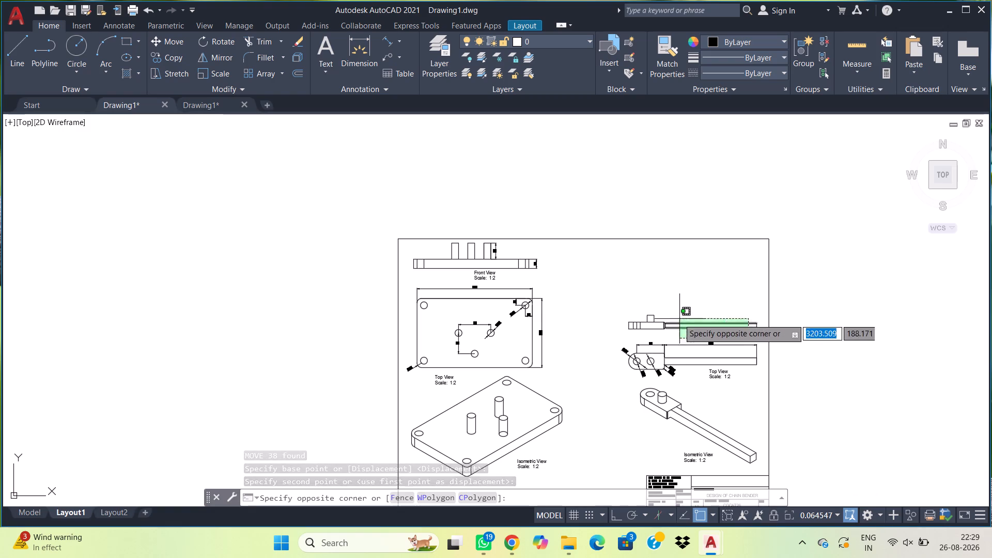
left_click(621, 298)
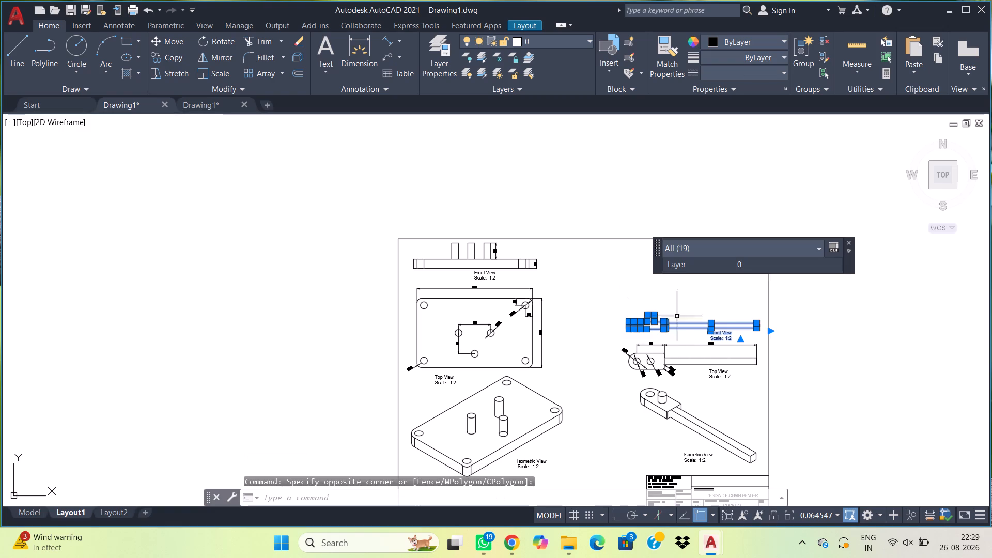
type("M")
key("space")
left_click(691, 292)
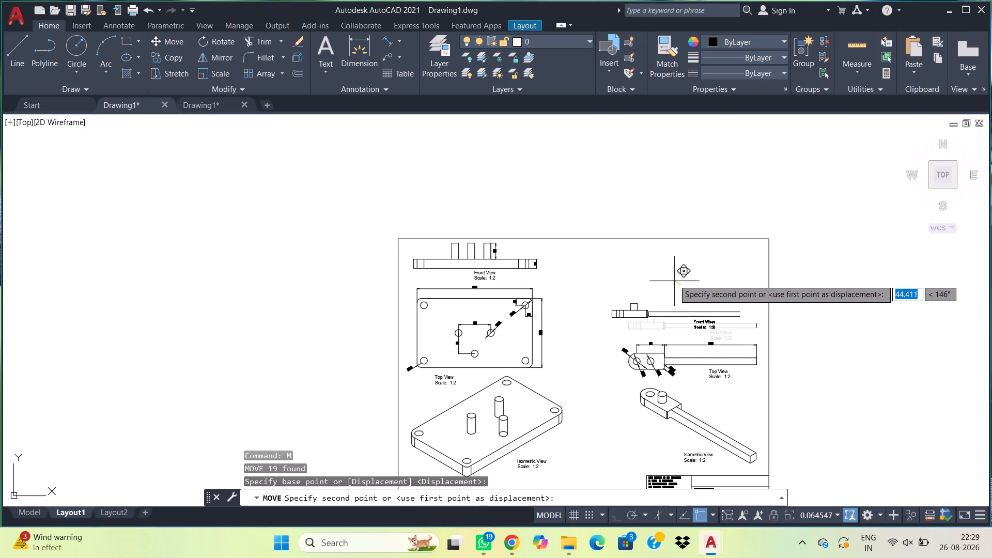
left_click(661, 240)
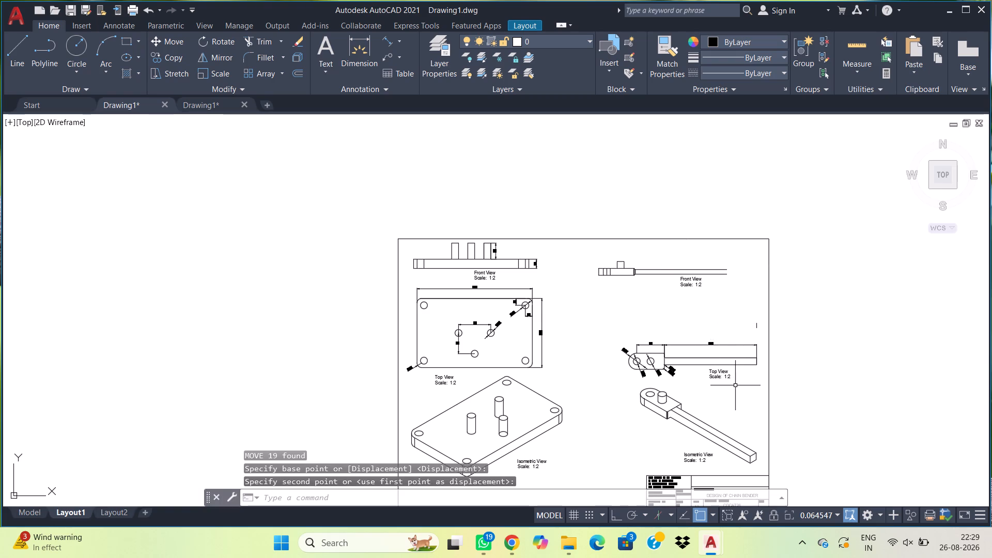
Move the handle's top view, with its dimensions and label, about 90 units up and to the left beneath its front view.
left_click(736, 387)
left_click(613, 321)
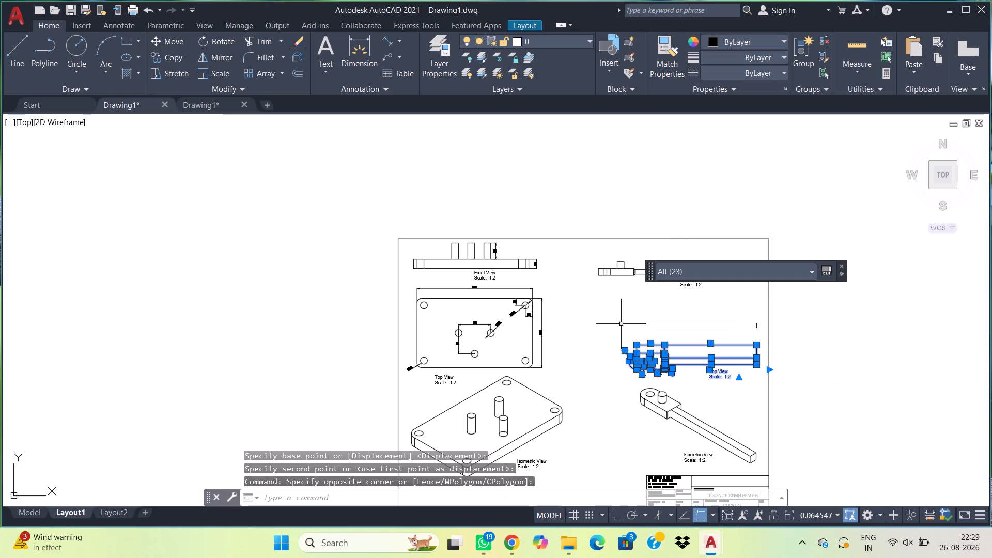
type("M")
key("space")
left_click(674, 313)
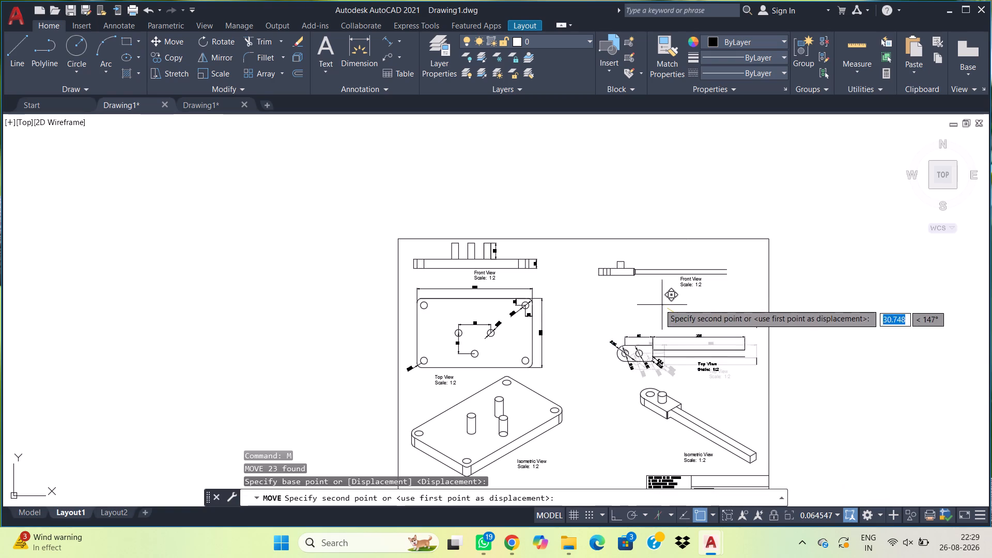
left_click(645, 282)
Move the handle's isometric view and its label about 96 units up and to the left, clear of the title block.
middle_click_drag(732, 452, 730, 395)
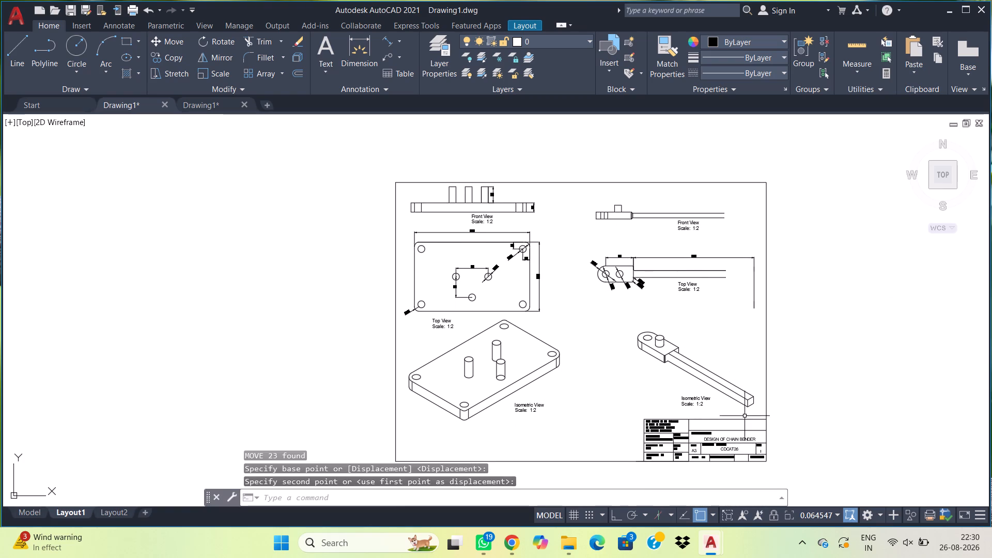
left_click(757, 413)
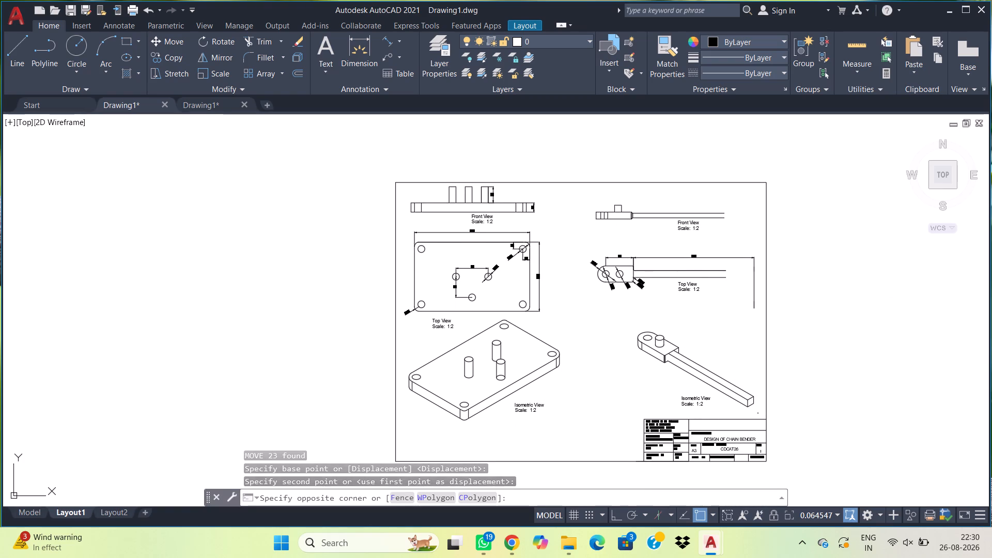
left_click(630, 323)
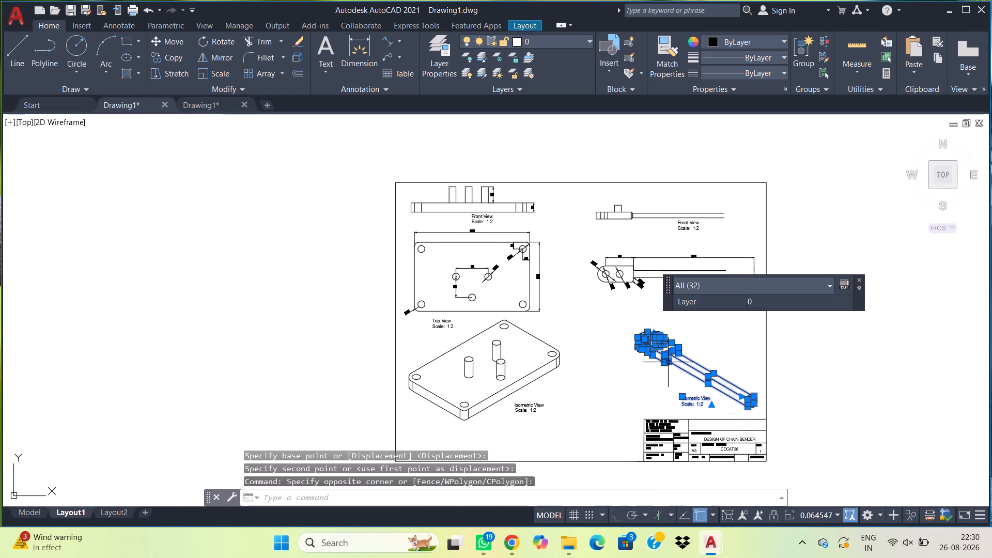
type("M")
key("space")
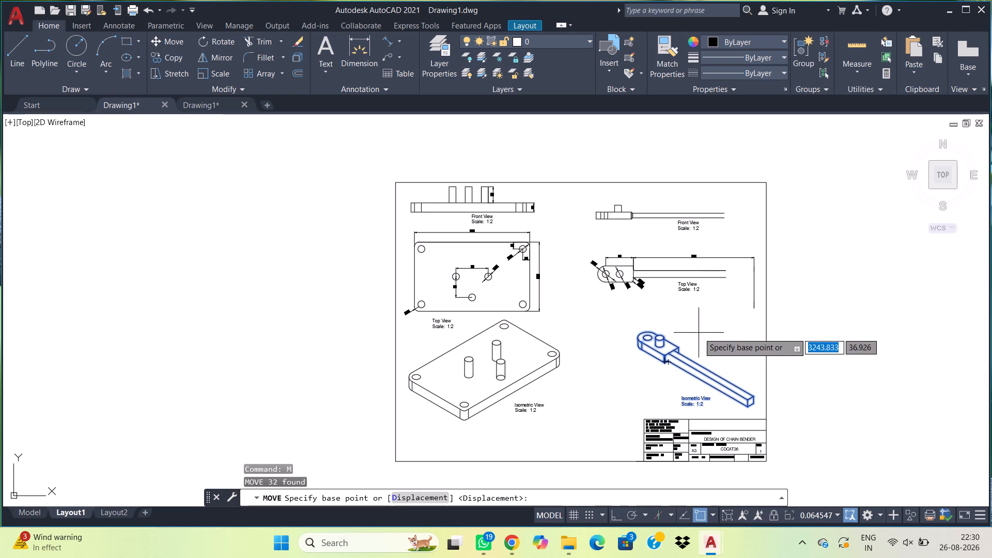
left_click(700, 334)
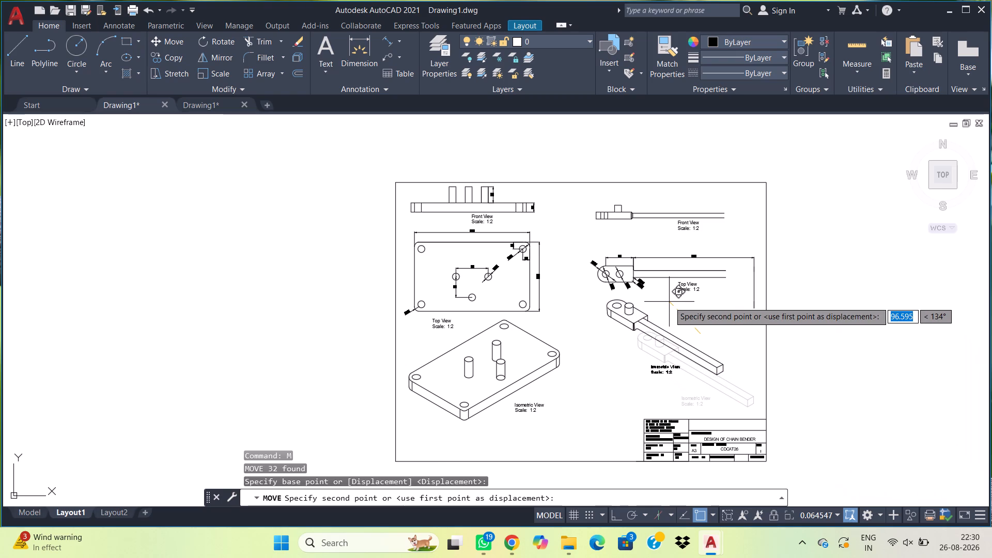
left_click(669, 302)
Move the two overlapping end lines left behind by the handle's top view onto the open end of the bar.
scroll(733, 324, "up", 2)
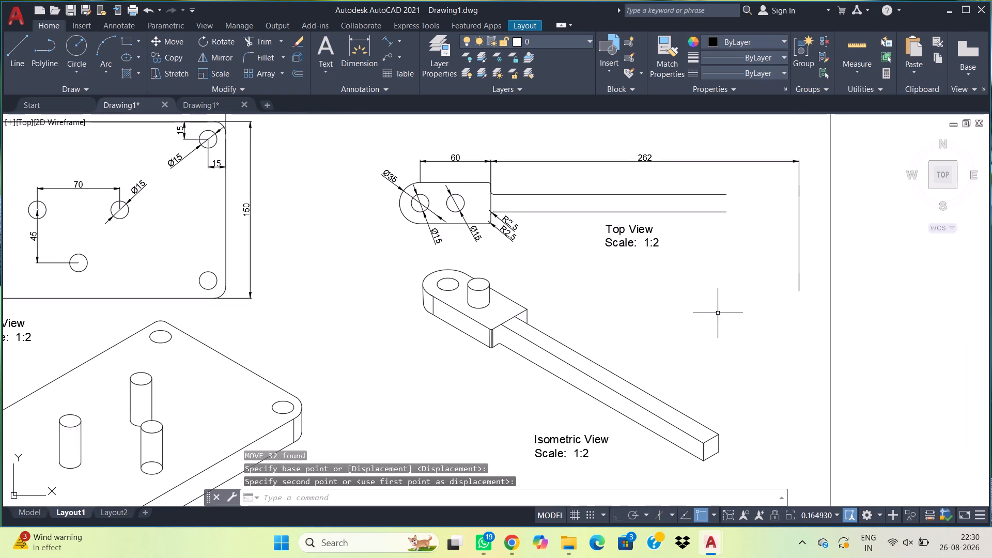
middle_click_drag(722, 310, 723, 330)
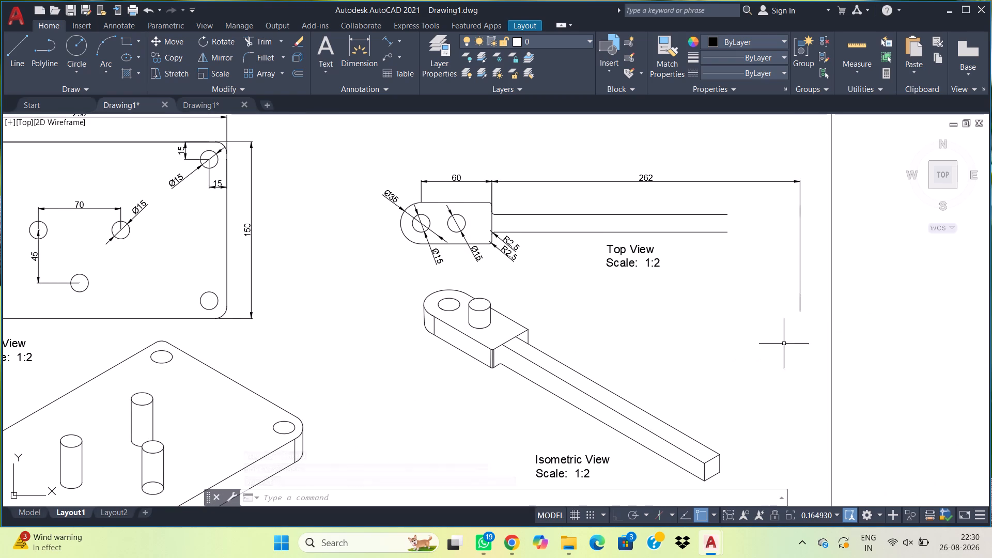
left_click(805, 316)
left_click(798, 308)
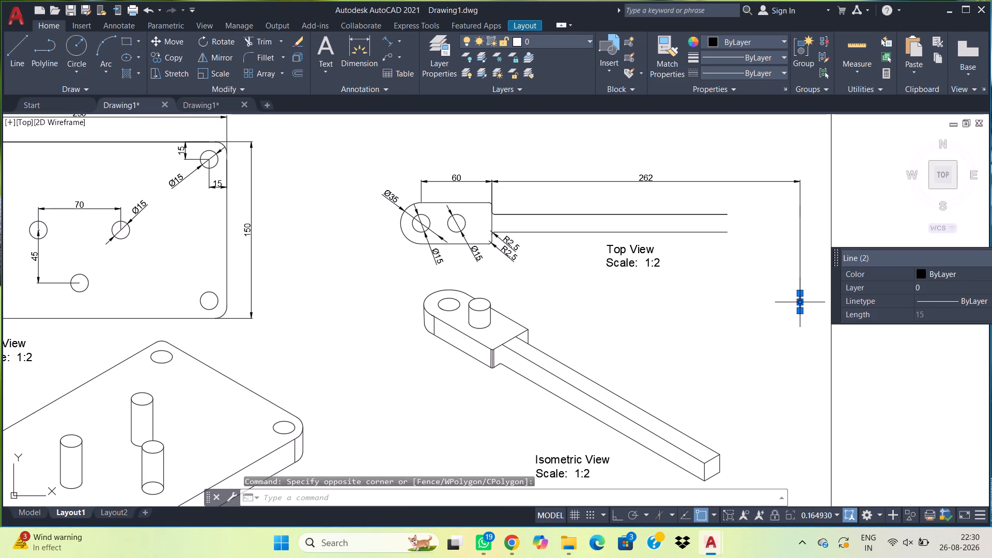
type("M")
key("space")
left_click(801, 298)
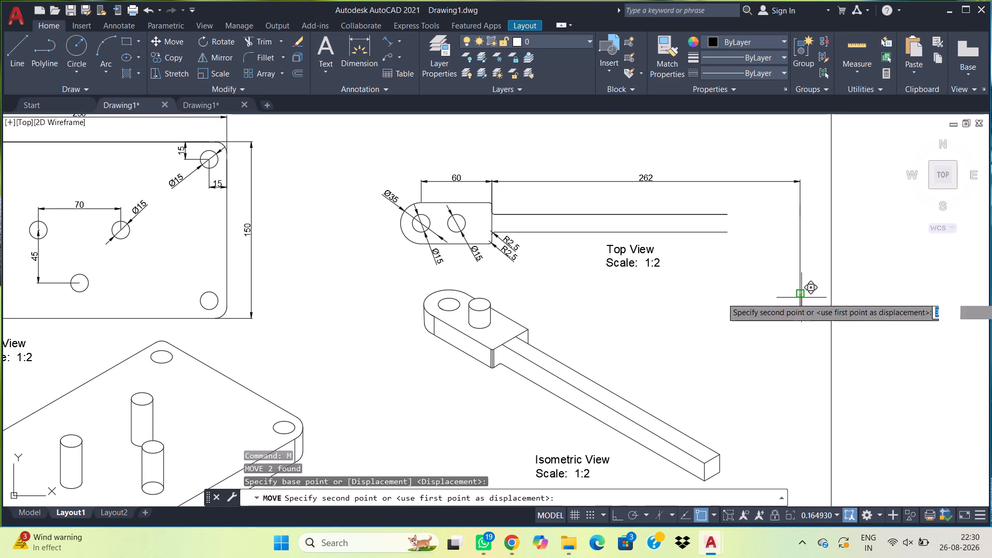
left_click(724, 216)
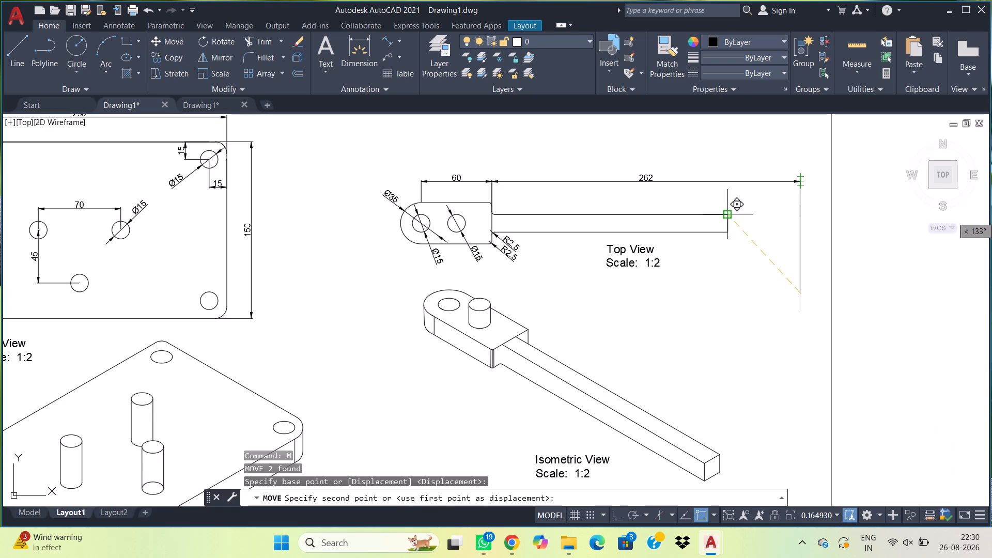
Stretch the bottom edge of the sheet border straight up by about 81 units, towards the plate's isometric view.
key("Escape")
scroll(631, 365, "down", 1)
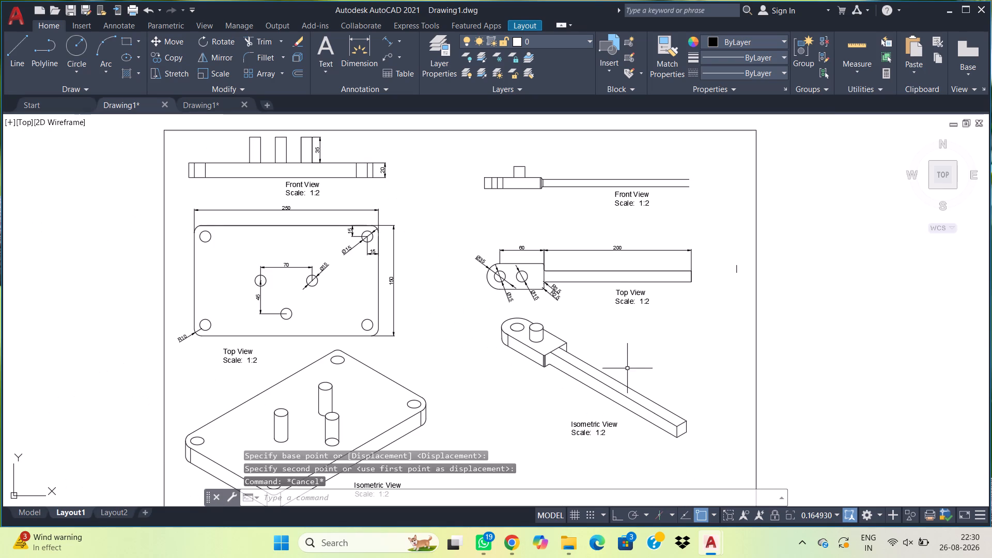
middle_click_drag(586, 404, 677, 292)
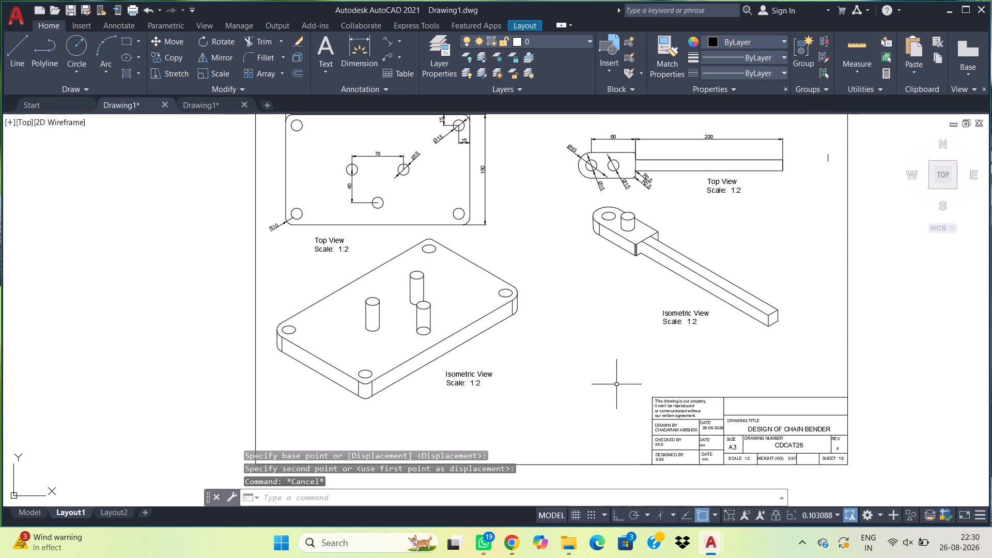
middle_click_drag(620, 395, 607, 327)
left_click_drag(573, 429, 569, 420)
left_click(535, 376)
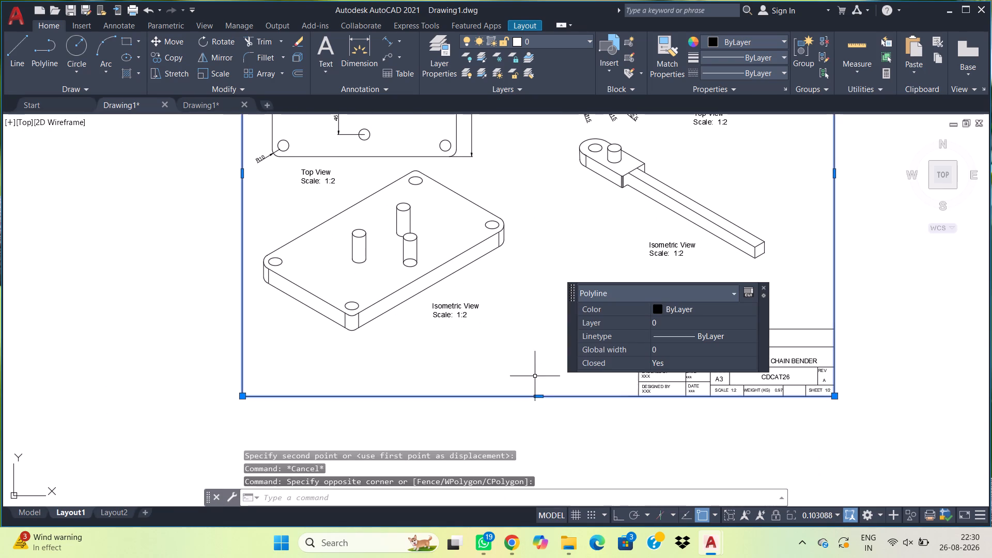
left_click(834, 398)
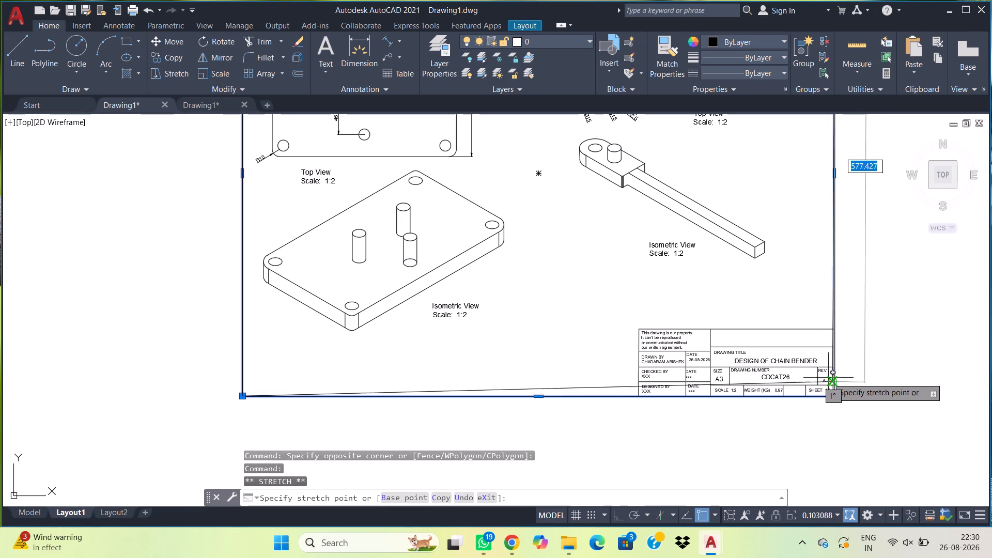
key("Escape")
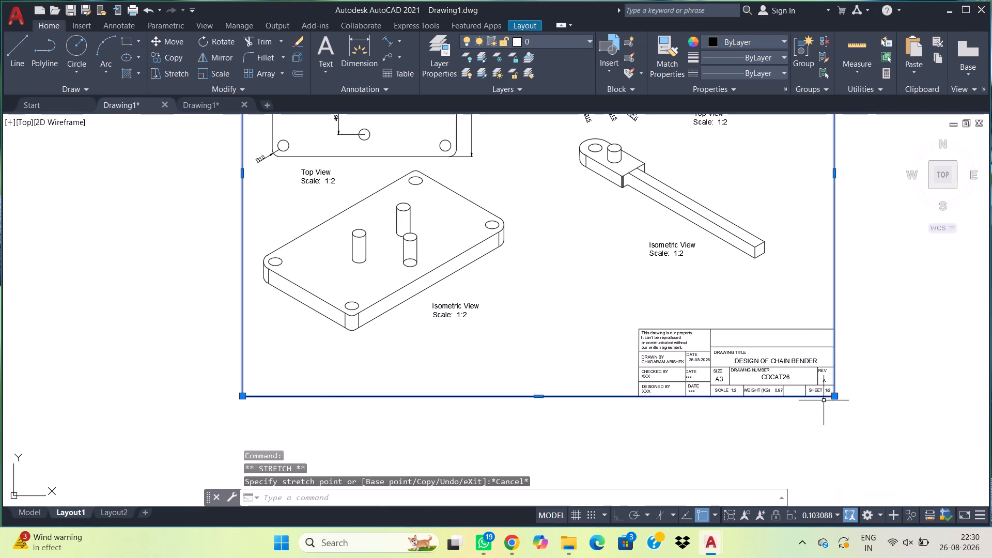
left_click(537, 398)
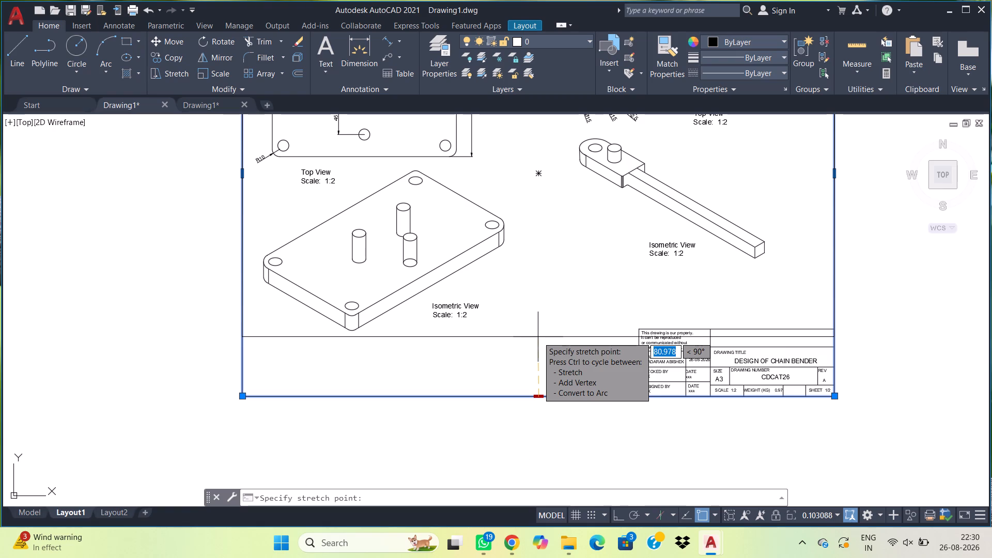
left_click(538, 337)
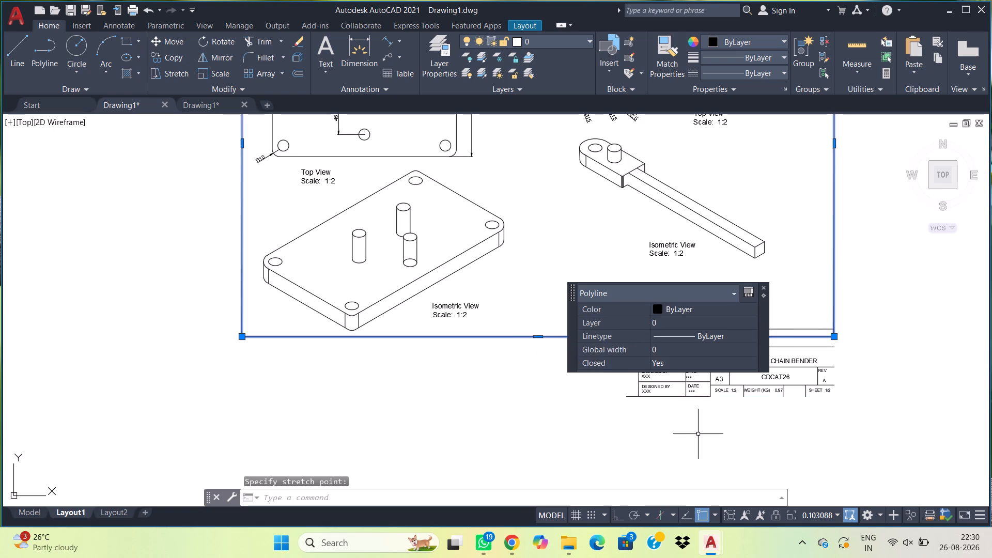
key("Escape")
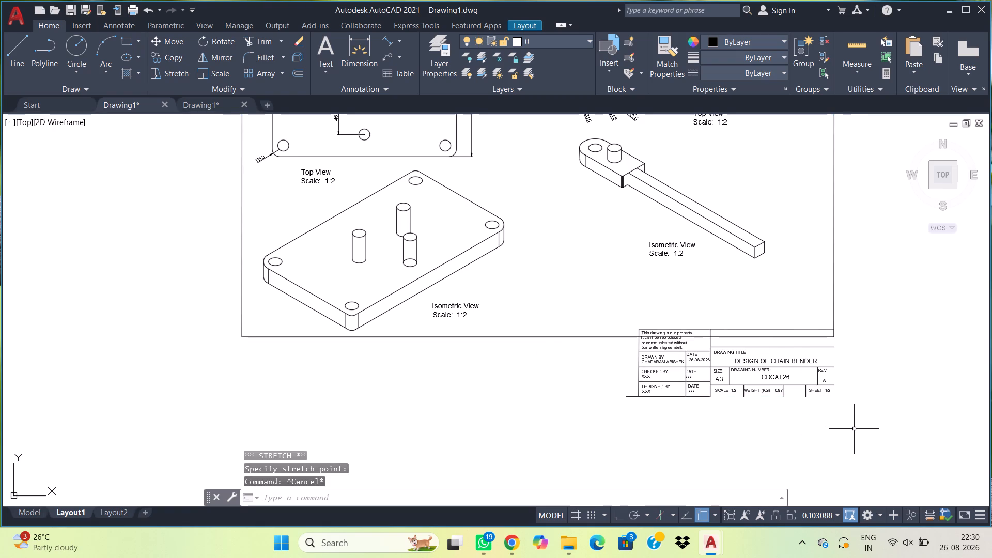
Move the whole title block straight up so it sits inside the lower-right corner of the shortened sheet border.
left_click(863, 436)
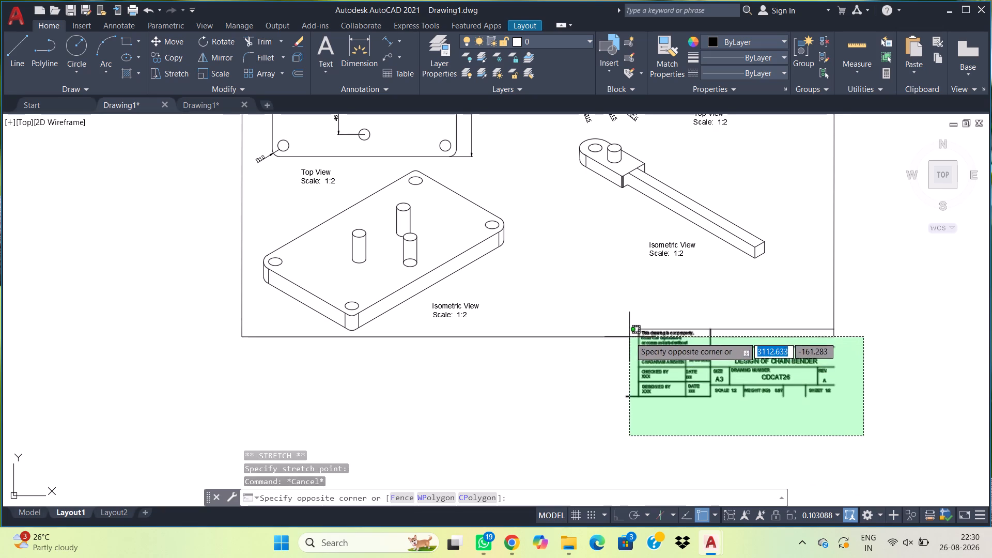
key("Escape")
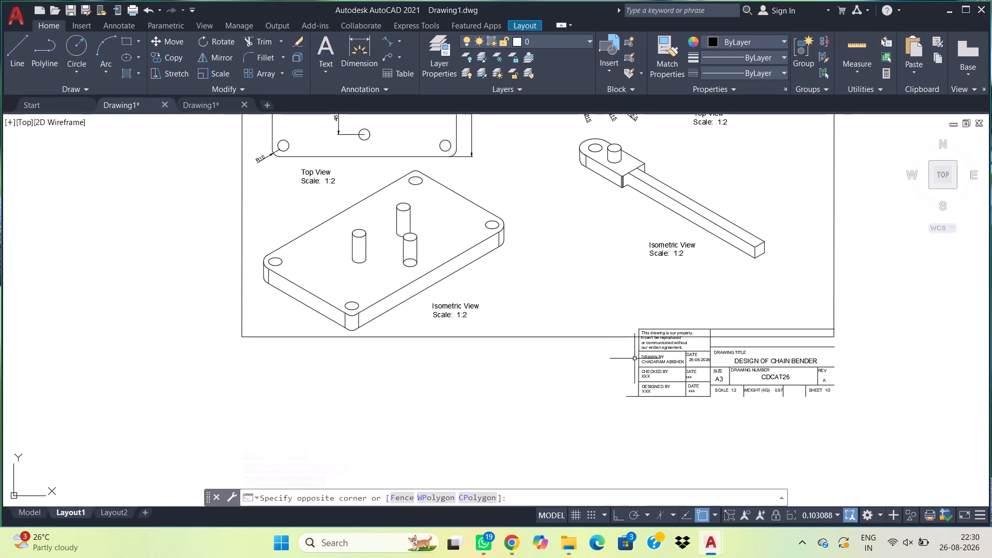
left_click(610, 316)
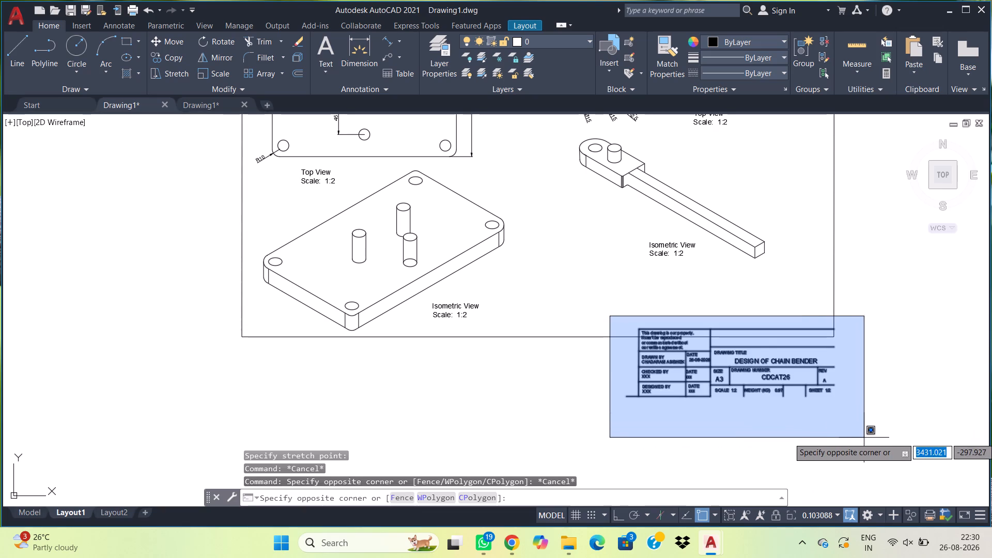
left_click(864, 438)
type("M")
key("space")
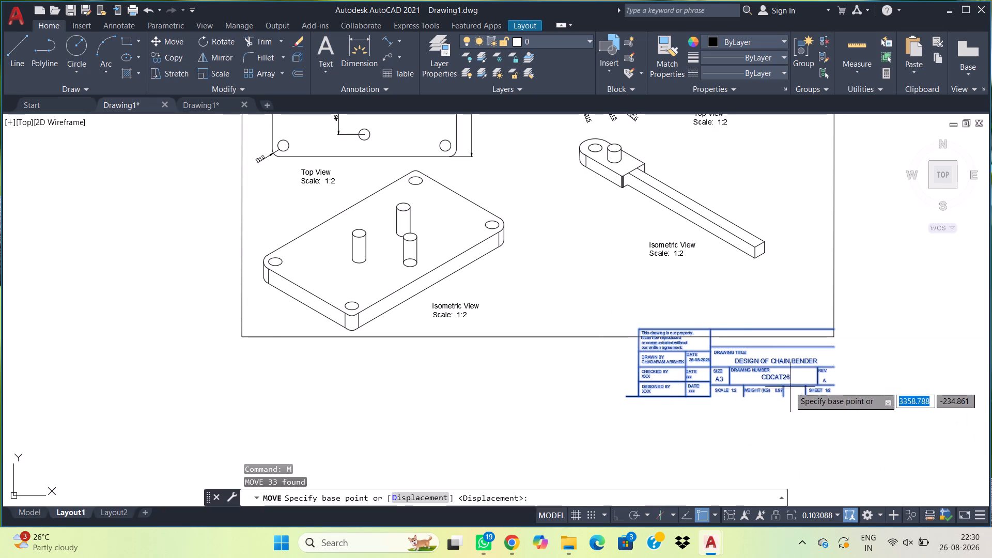
left_click(832, 332)
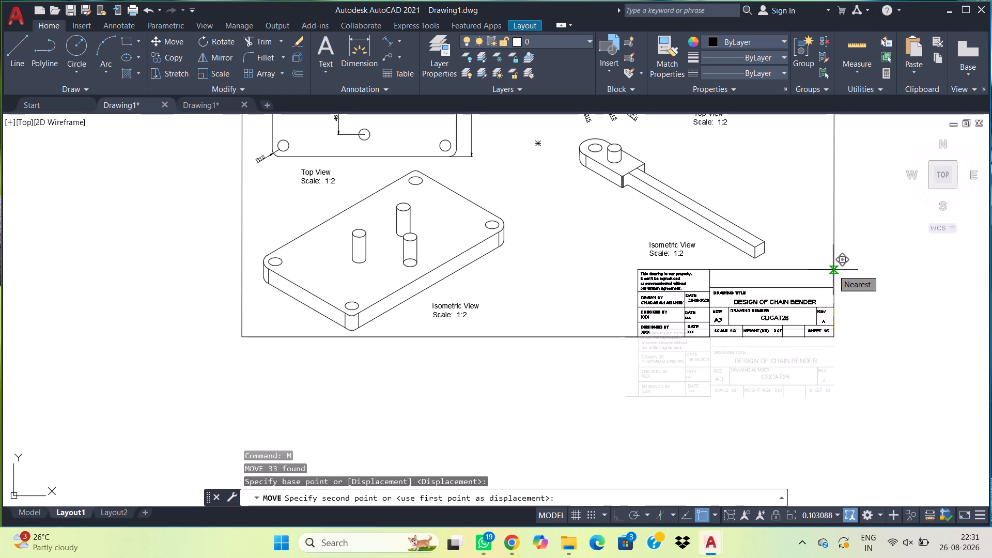
left_click(833, 270)
Delete the title block's base line that overshoots its left side along the border's bottom edge.
scroll(807, 401, "up", 2)
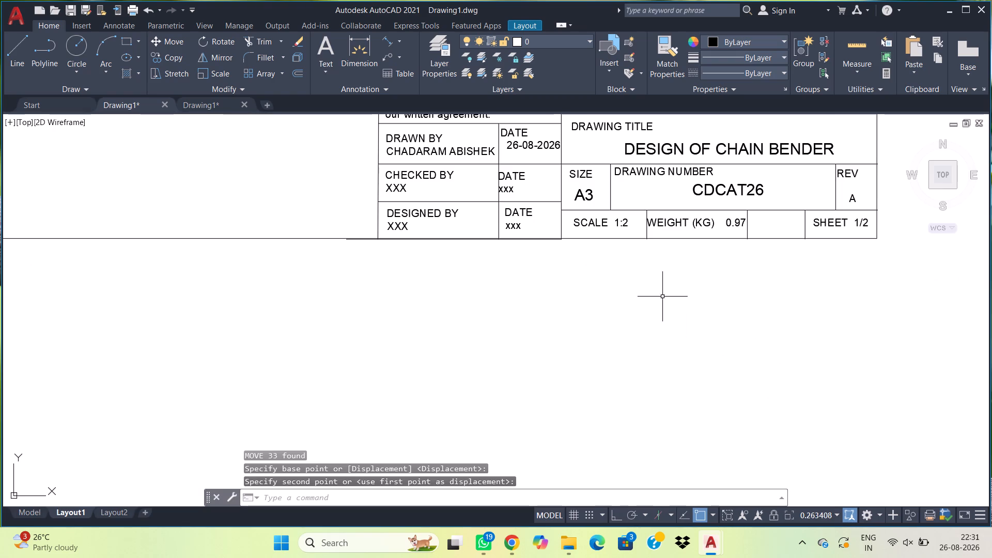
left_click(354, 238)
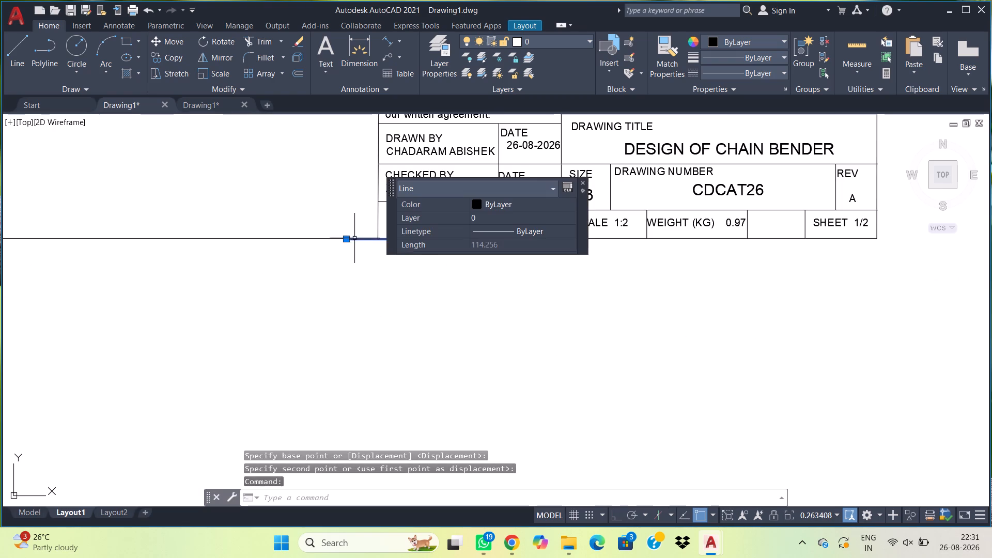
key("Delete")
Examine the whole sheet for the placement of the plate views, handle views and title block within the border.
scroll(548, 276, "down", 1)
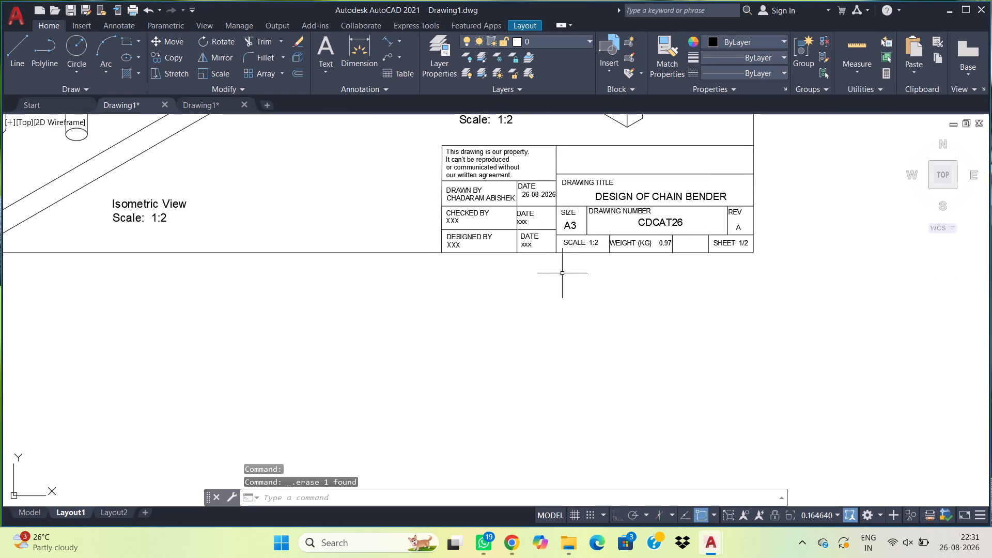
middle_click_drag(585, 268, 615, 383)
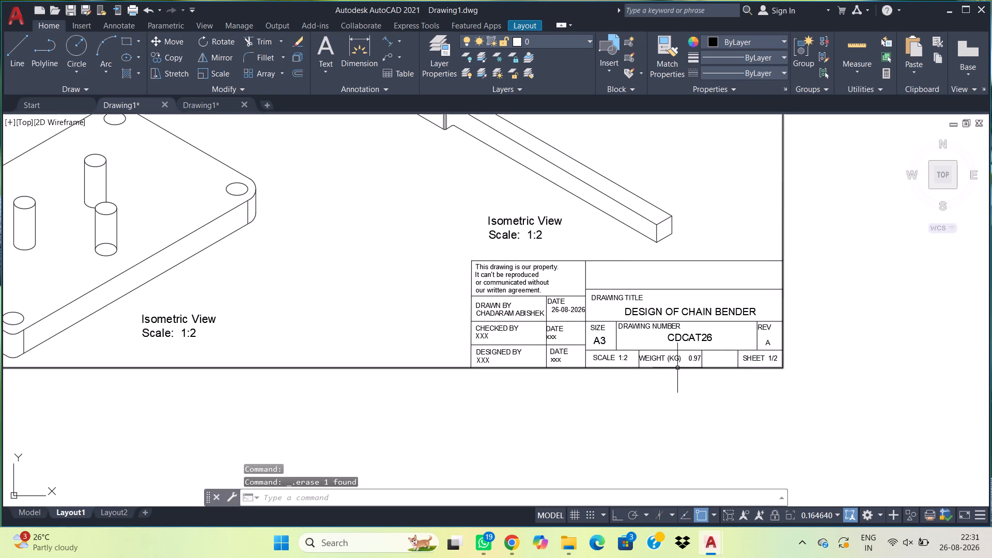
scroll(414, 361, "down", 1)
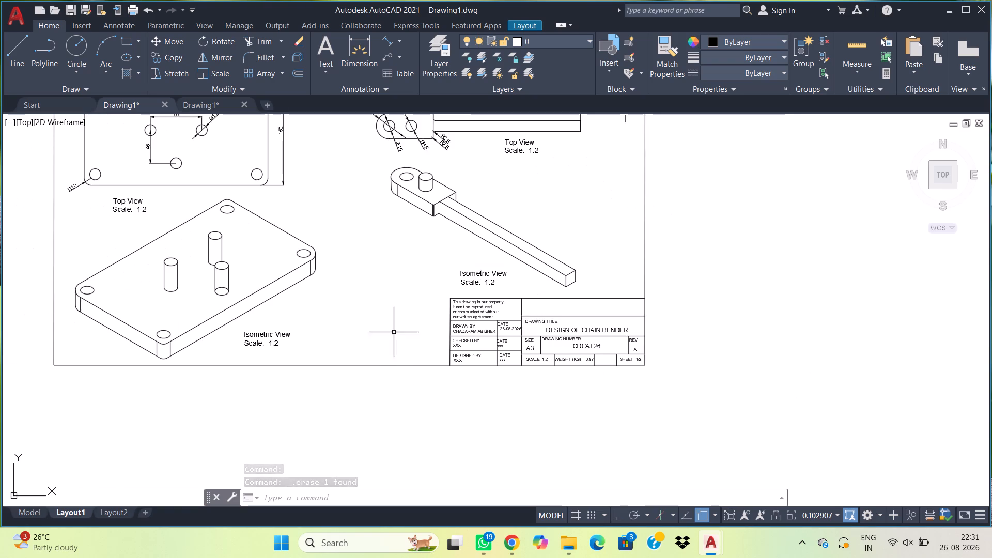
middle_click_drag(384, 311, 592, 415)
scroll(547, 366, "down", 1)
scroll(551, 355, "up", 1)
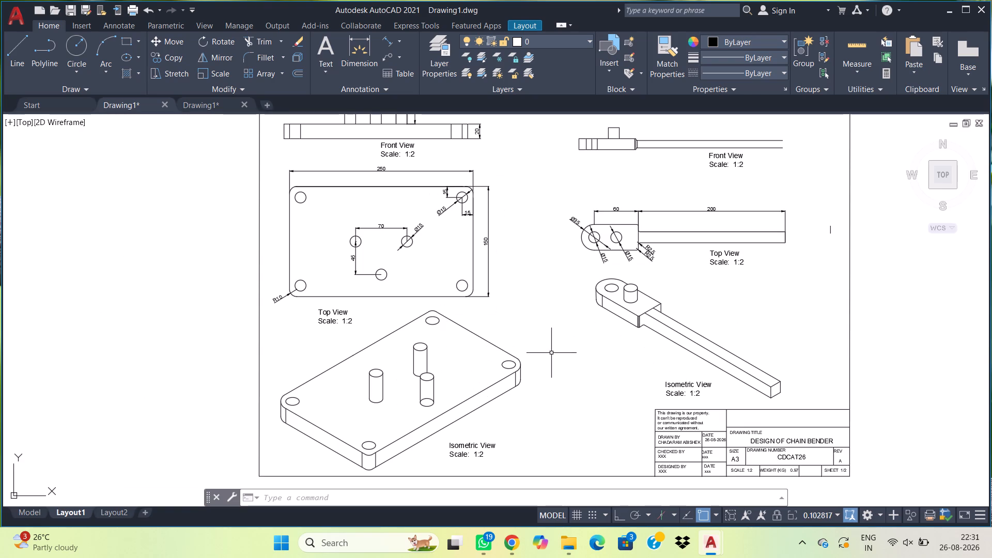
middle_click_drag(555, 367, 506, 394)
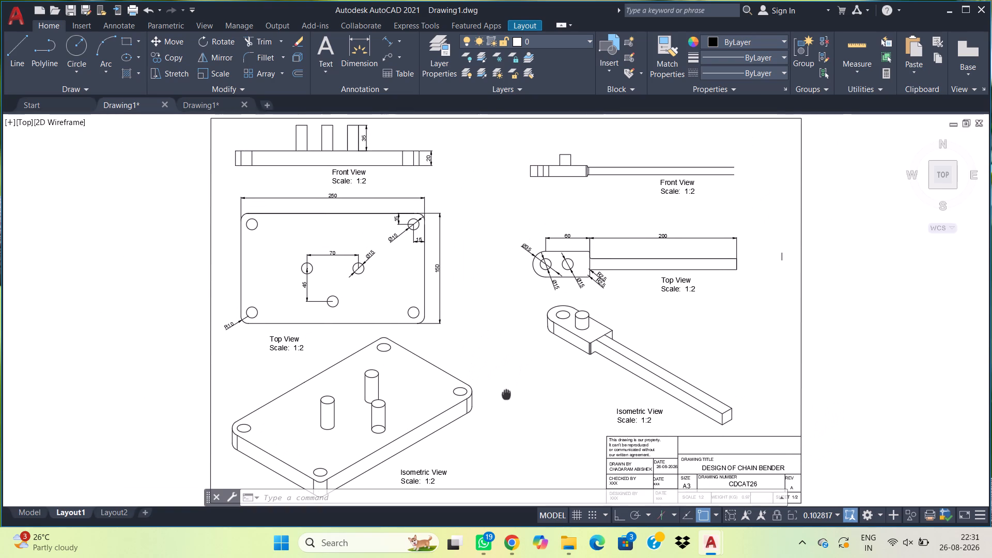
middle_click_drag(506, 394, 506, 395)
scroll(518, 369, "down", 1)
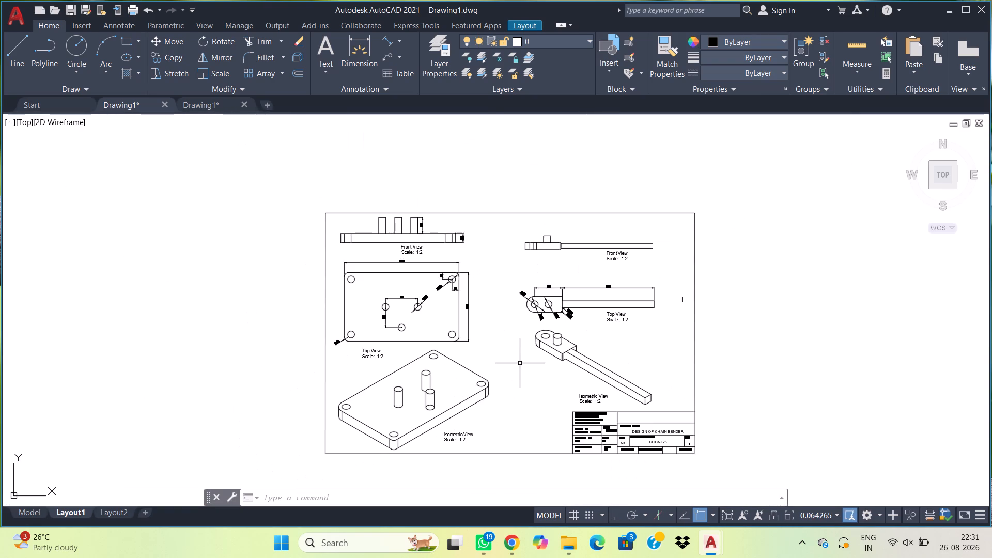
scroll(519, 359, "up", 1)
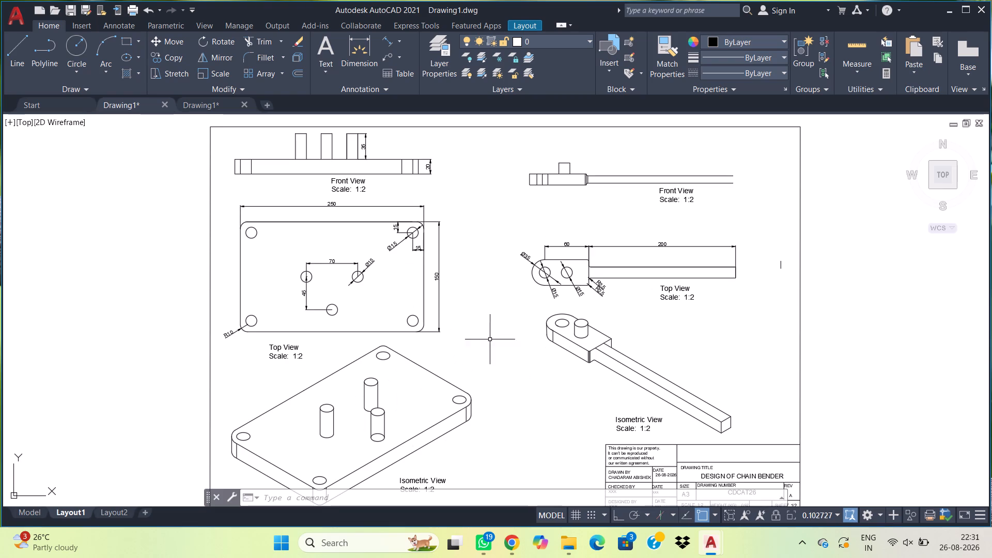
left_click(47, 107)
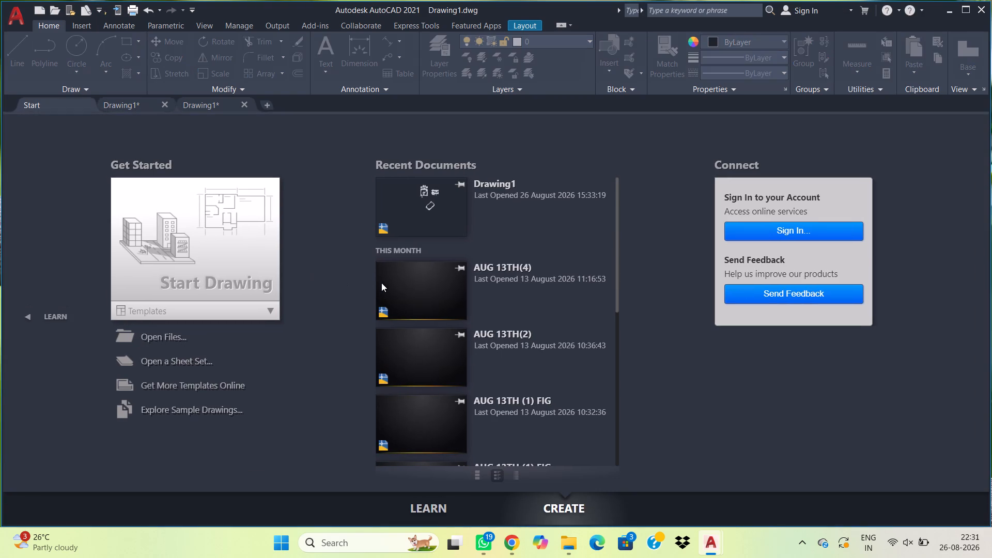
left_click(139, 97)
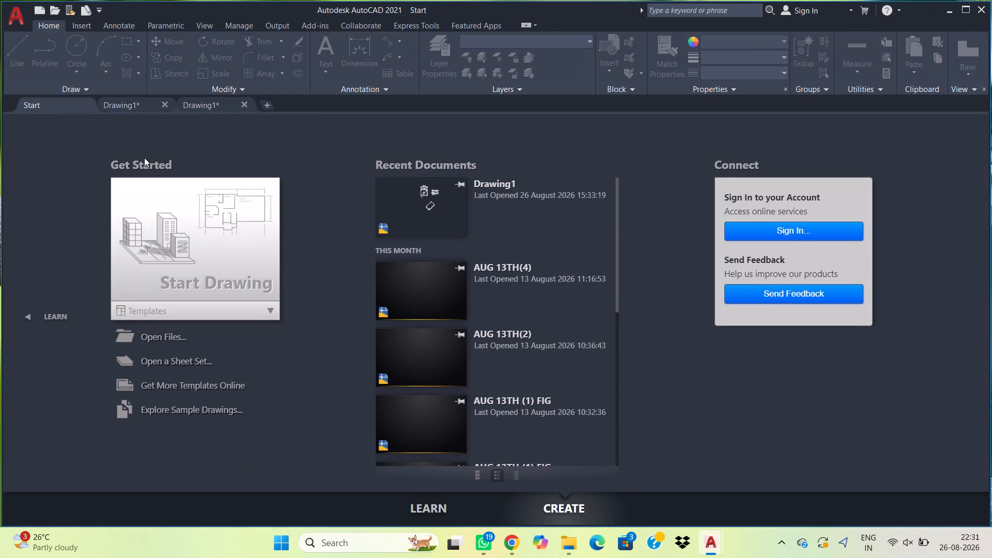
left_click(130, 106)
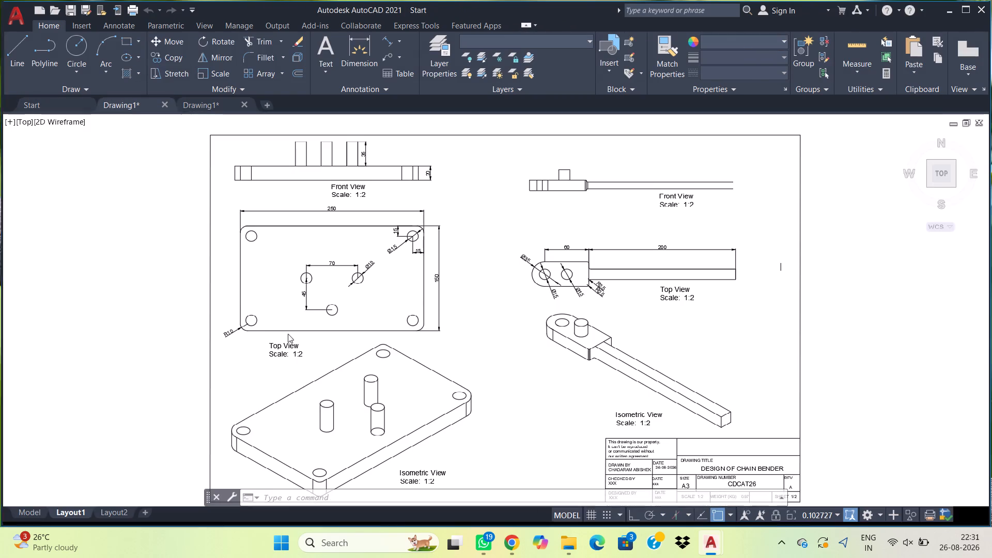
Switch from the Layout1 sheet to model space and look for the drawing's model geometry.
left_click(35, 513)
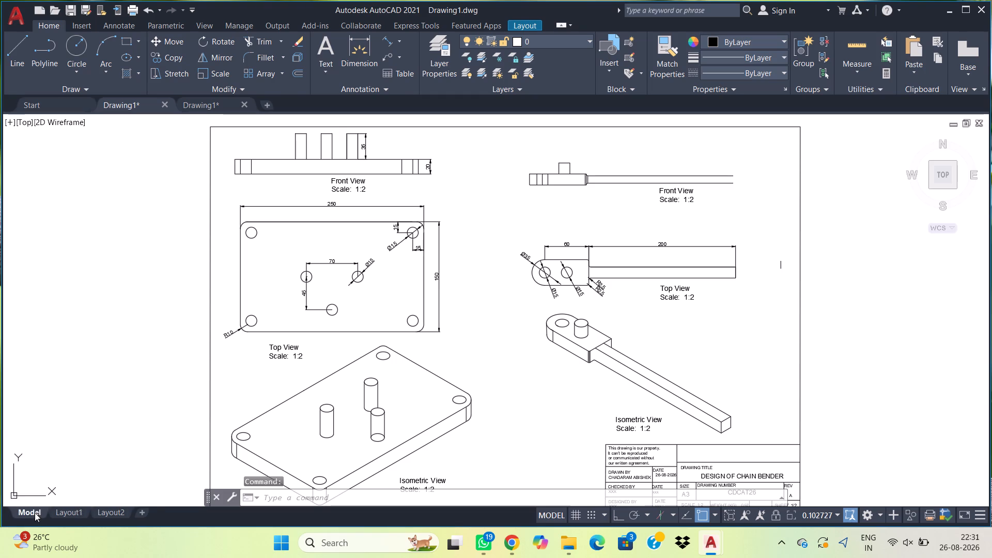
scroll(401, 344, "down", 2)
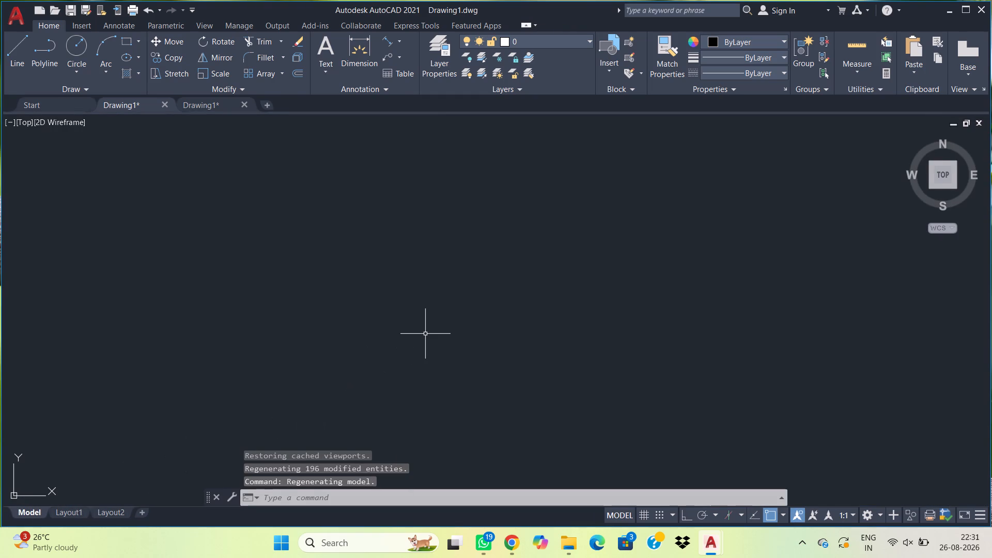
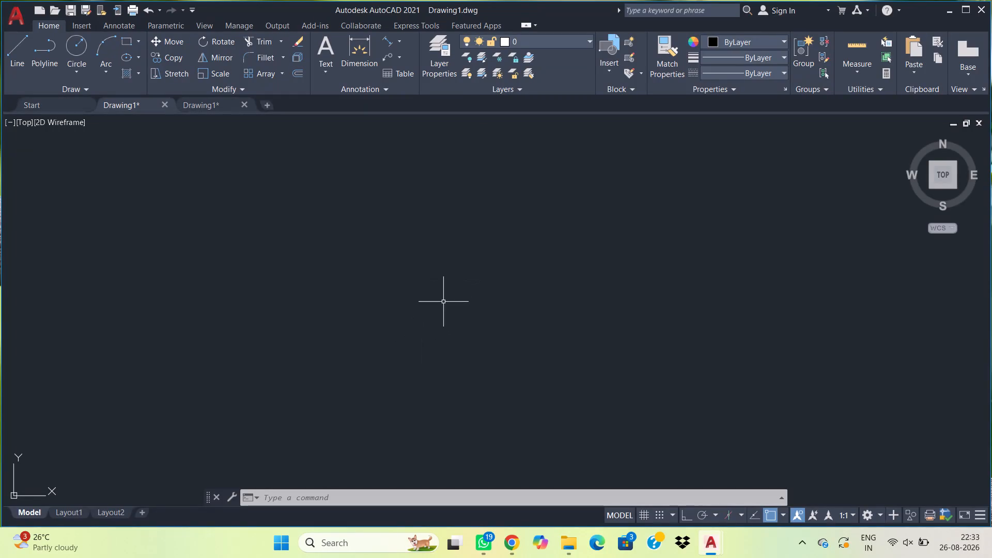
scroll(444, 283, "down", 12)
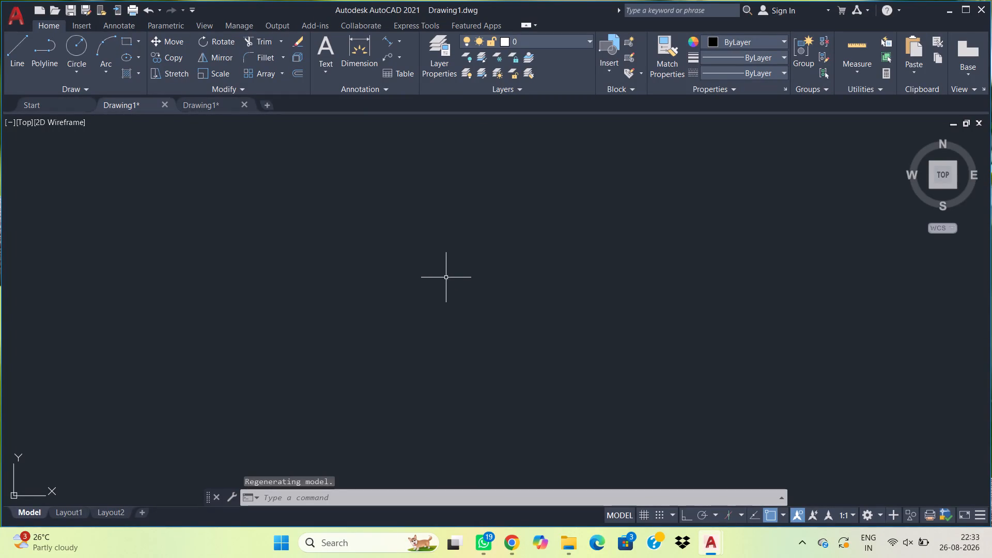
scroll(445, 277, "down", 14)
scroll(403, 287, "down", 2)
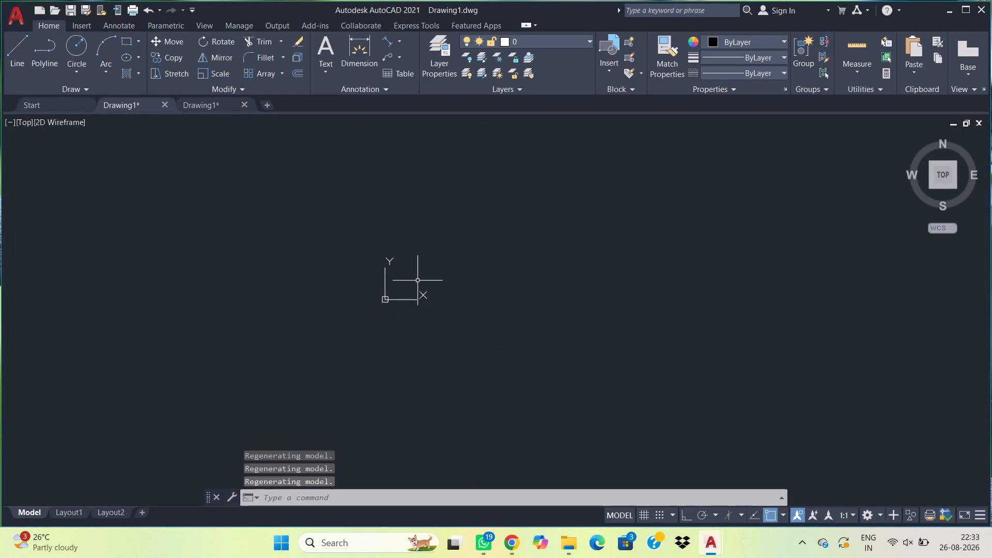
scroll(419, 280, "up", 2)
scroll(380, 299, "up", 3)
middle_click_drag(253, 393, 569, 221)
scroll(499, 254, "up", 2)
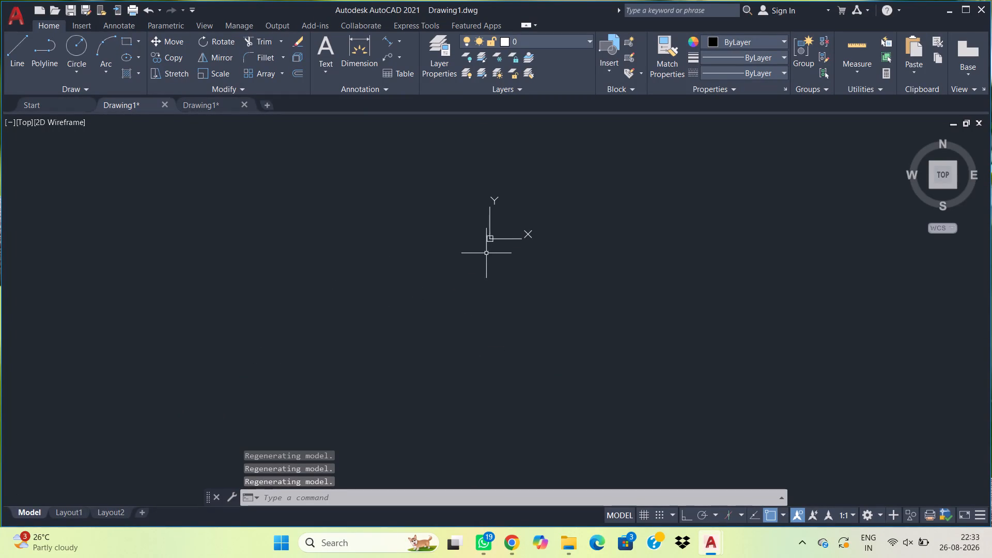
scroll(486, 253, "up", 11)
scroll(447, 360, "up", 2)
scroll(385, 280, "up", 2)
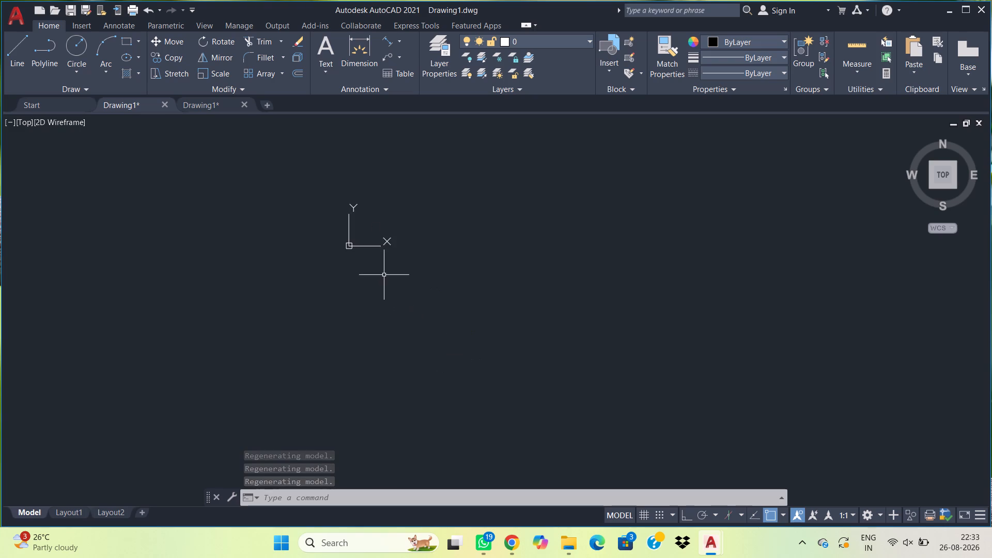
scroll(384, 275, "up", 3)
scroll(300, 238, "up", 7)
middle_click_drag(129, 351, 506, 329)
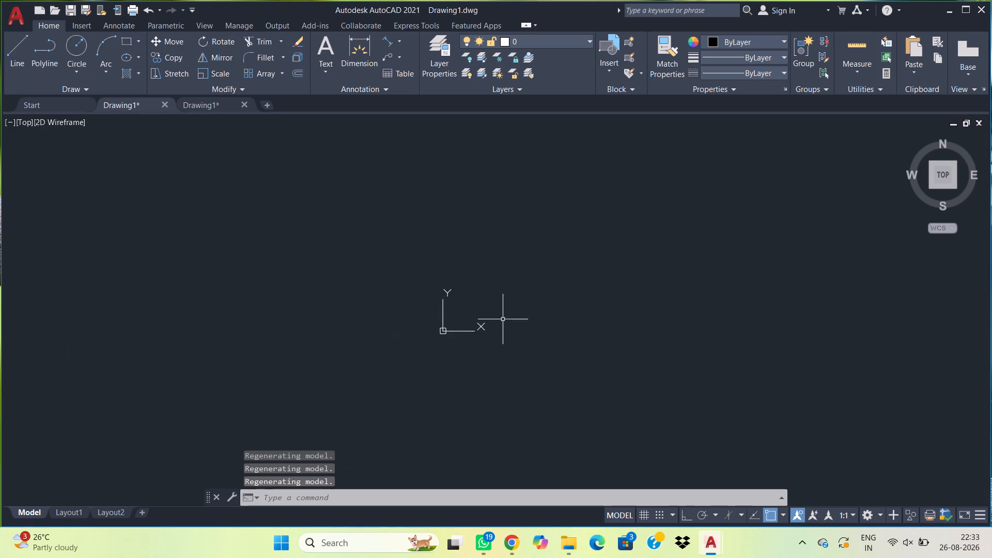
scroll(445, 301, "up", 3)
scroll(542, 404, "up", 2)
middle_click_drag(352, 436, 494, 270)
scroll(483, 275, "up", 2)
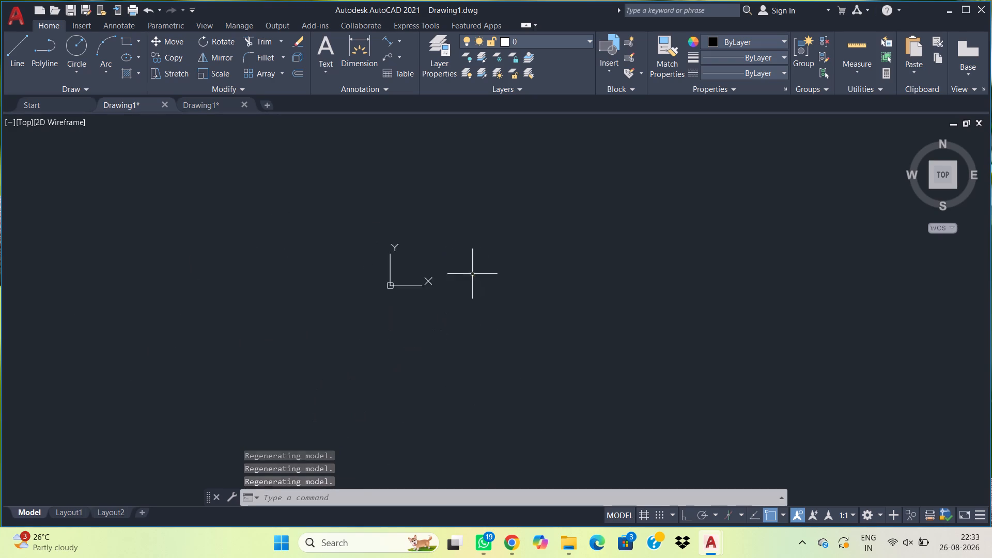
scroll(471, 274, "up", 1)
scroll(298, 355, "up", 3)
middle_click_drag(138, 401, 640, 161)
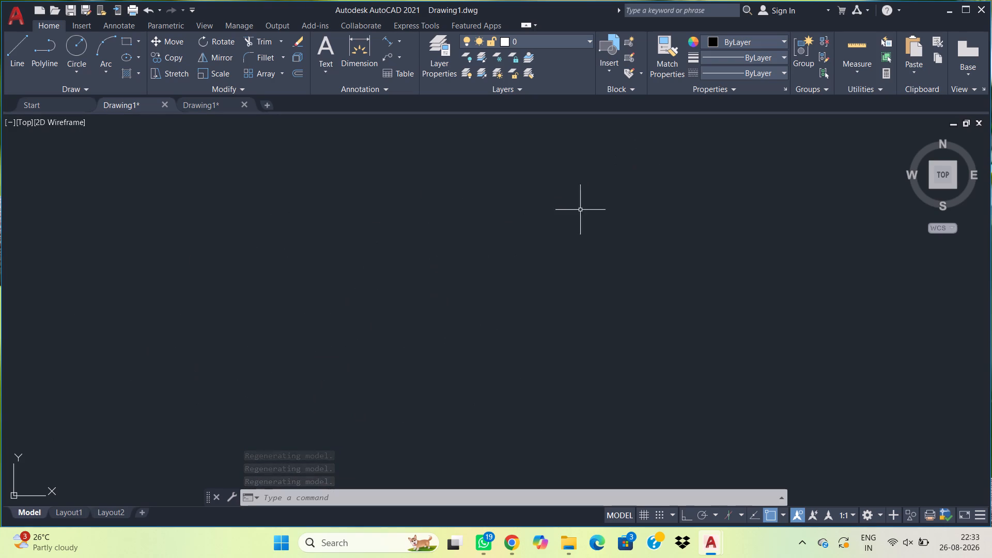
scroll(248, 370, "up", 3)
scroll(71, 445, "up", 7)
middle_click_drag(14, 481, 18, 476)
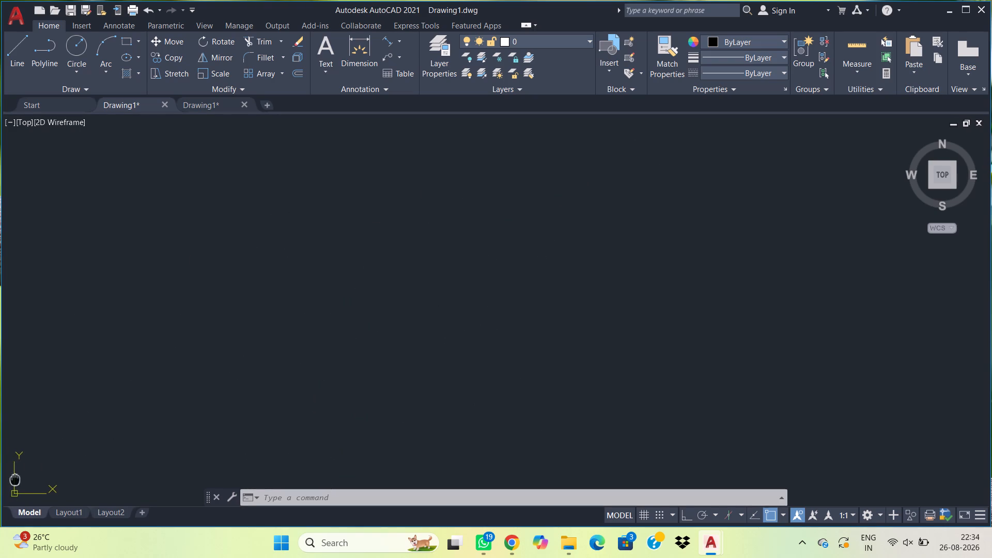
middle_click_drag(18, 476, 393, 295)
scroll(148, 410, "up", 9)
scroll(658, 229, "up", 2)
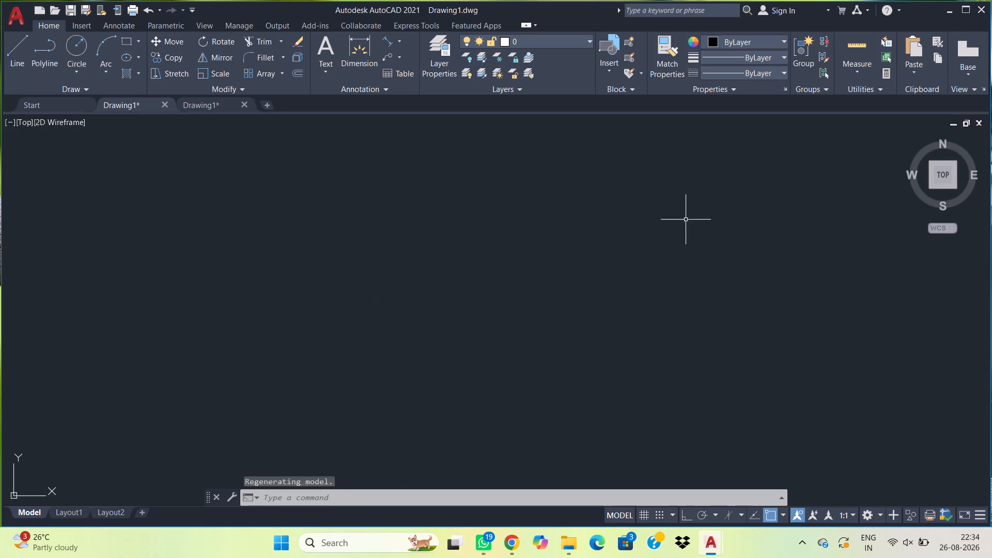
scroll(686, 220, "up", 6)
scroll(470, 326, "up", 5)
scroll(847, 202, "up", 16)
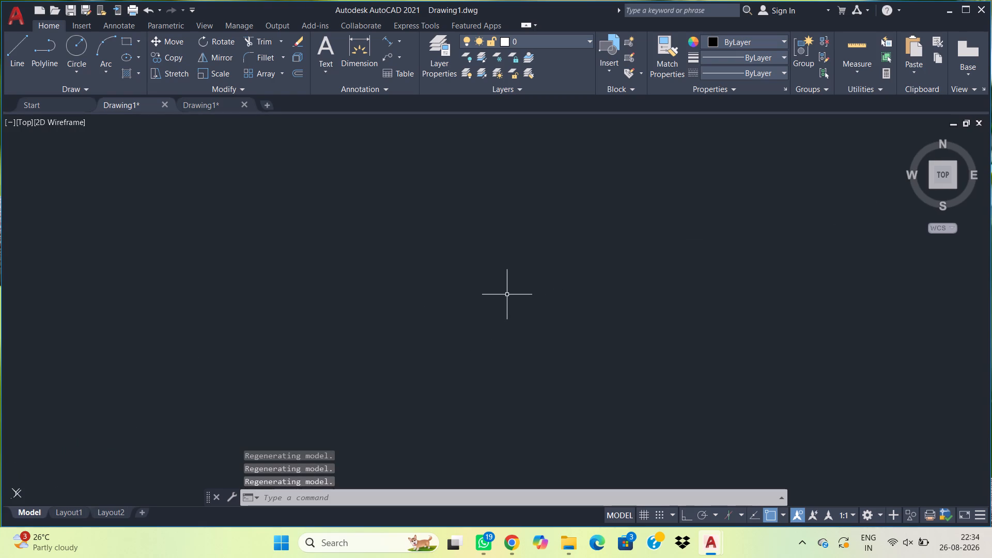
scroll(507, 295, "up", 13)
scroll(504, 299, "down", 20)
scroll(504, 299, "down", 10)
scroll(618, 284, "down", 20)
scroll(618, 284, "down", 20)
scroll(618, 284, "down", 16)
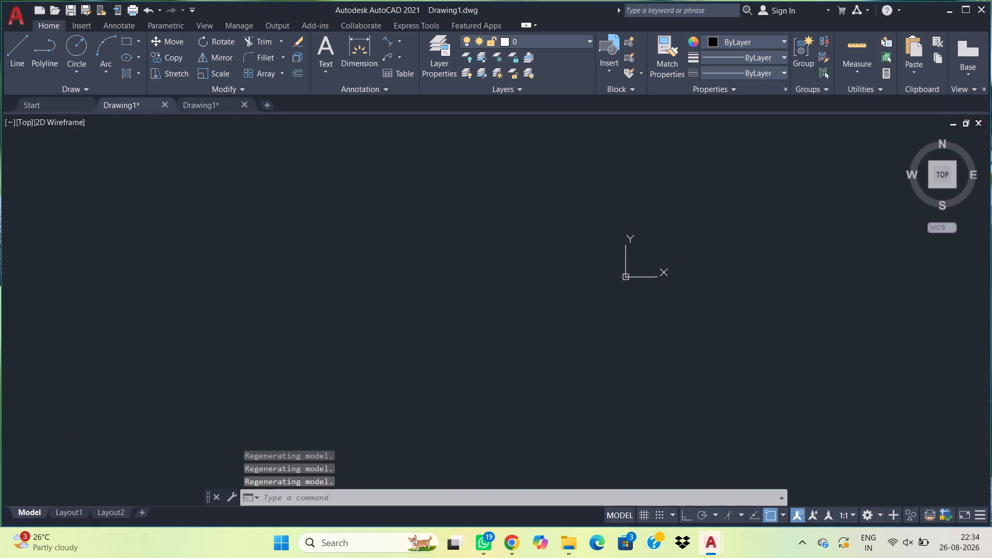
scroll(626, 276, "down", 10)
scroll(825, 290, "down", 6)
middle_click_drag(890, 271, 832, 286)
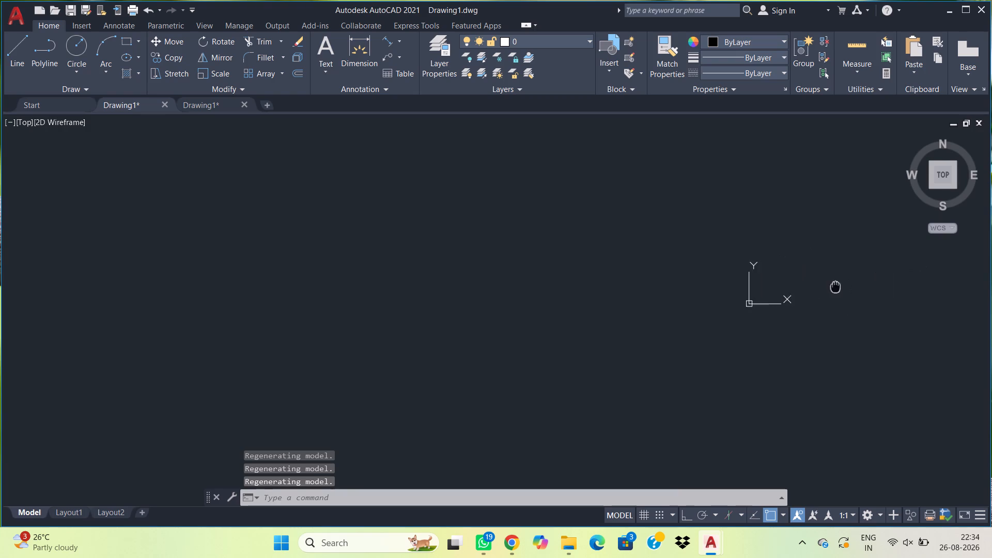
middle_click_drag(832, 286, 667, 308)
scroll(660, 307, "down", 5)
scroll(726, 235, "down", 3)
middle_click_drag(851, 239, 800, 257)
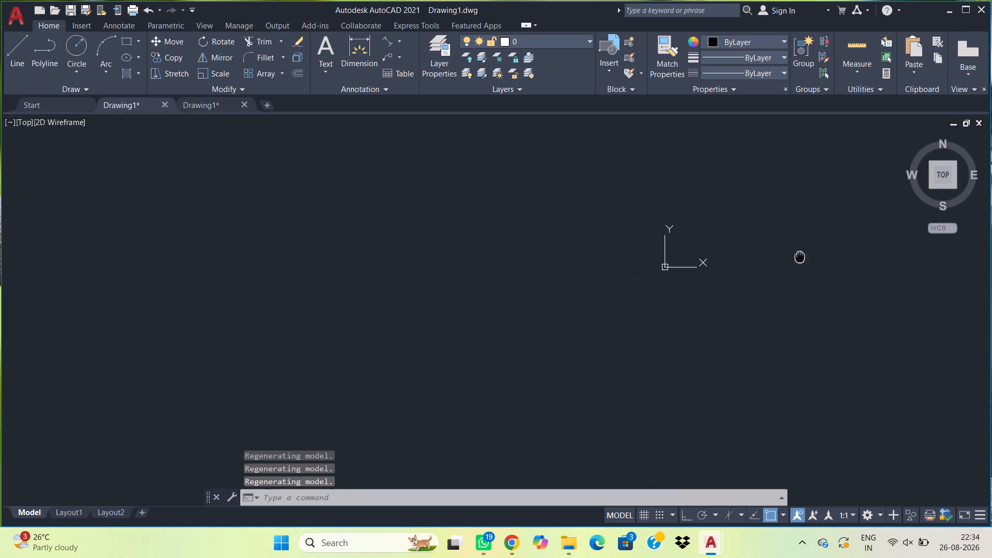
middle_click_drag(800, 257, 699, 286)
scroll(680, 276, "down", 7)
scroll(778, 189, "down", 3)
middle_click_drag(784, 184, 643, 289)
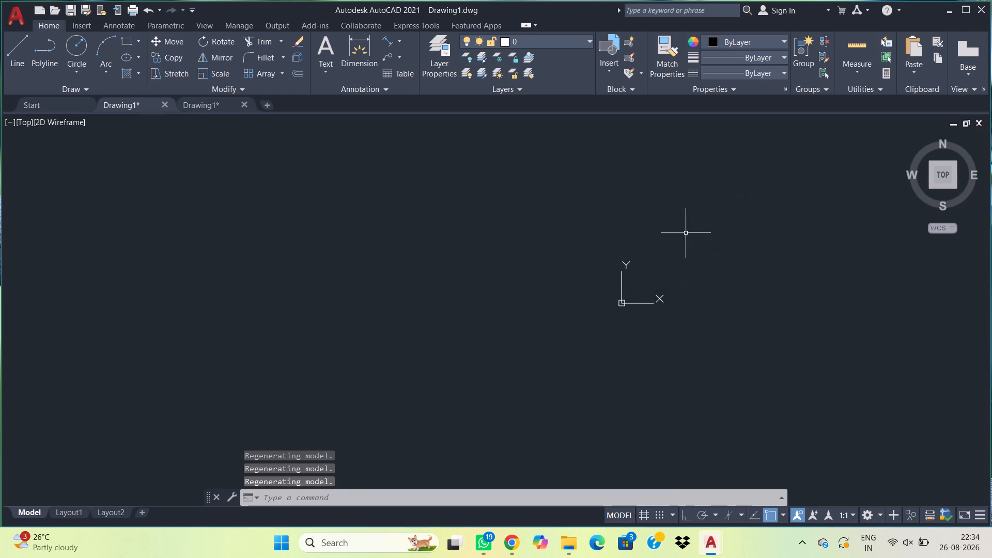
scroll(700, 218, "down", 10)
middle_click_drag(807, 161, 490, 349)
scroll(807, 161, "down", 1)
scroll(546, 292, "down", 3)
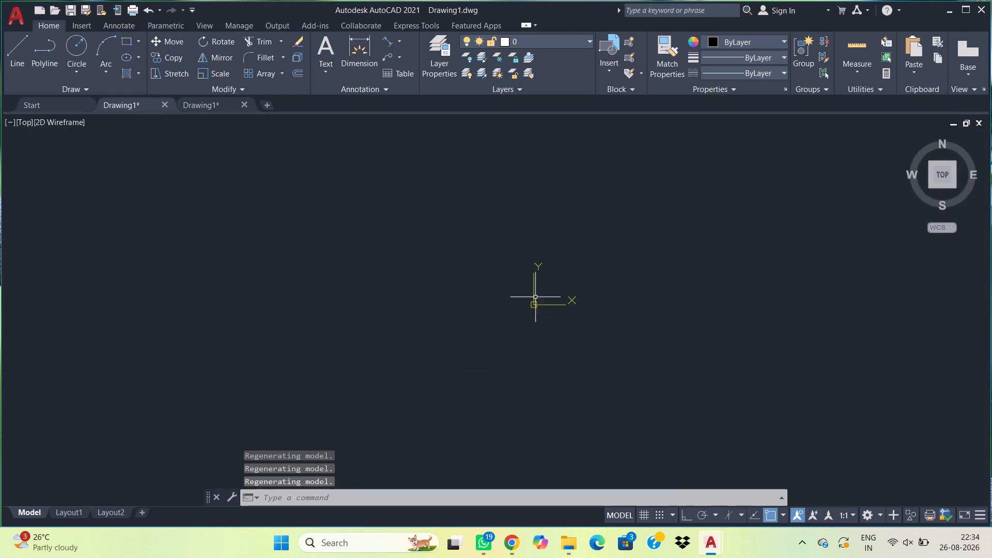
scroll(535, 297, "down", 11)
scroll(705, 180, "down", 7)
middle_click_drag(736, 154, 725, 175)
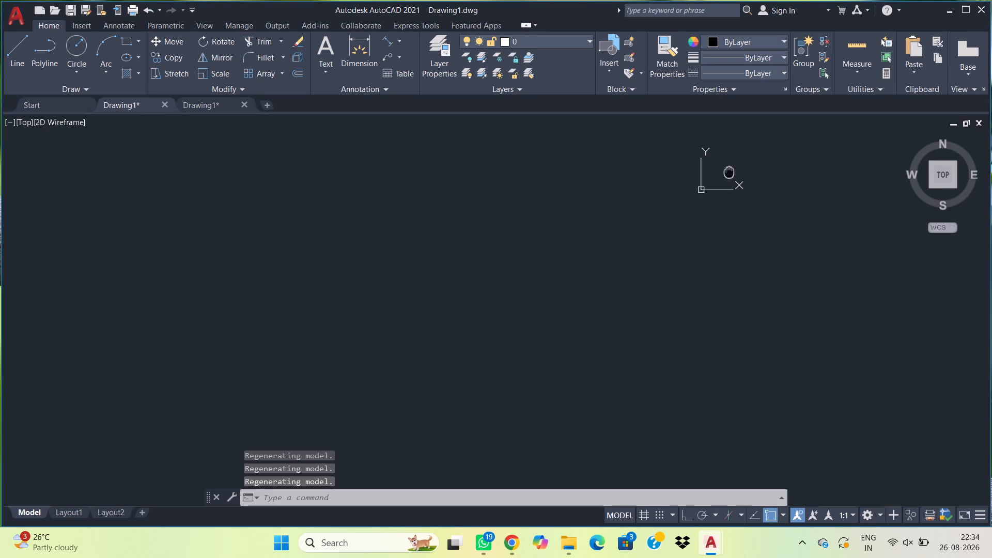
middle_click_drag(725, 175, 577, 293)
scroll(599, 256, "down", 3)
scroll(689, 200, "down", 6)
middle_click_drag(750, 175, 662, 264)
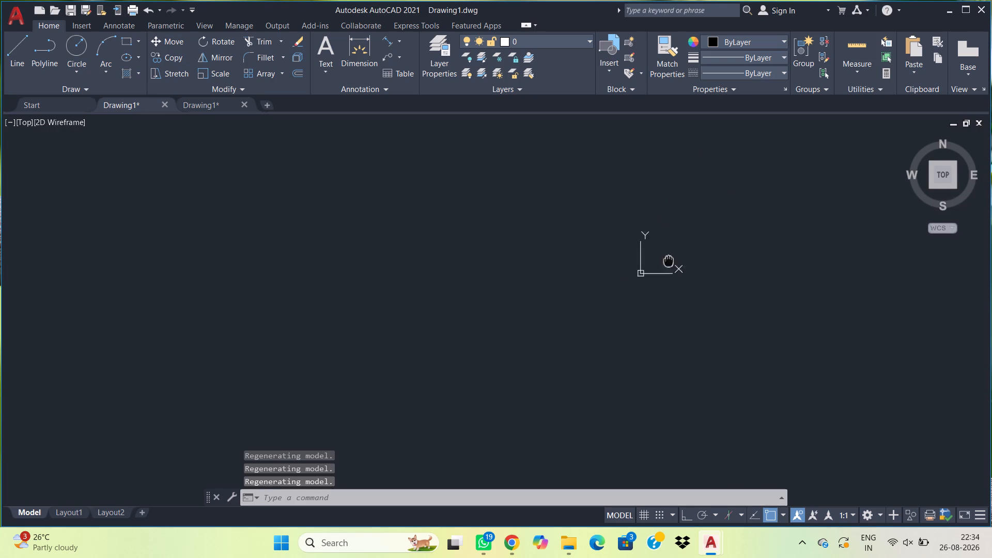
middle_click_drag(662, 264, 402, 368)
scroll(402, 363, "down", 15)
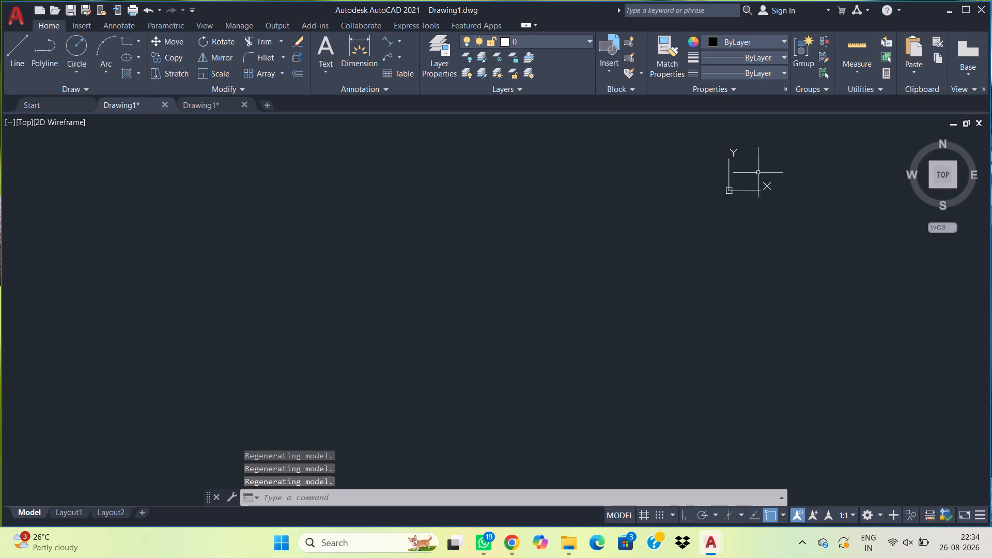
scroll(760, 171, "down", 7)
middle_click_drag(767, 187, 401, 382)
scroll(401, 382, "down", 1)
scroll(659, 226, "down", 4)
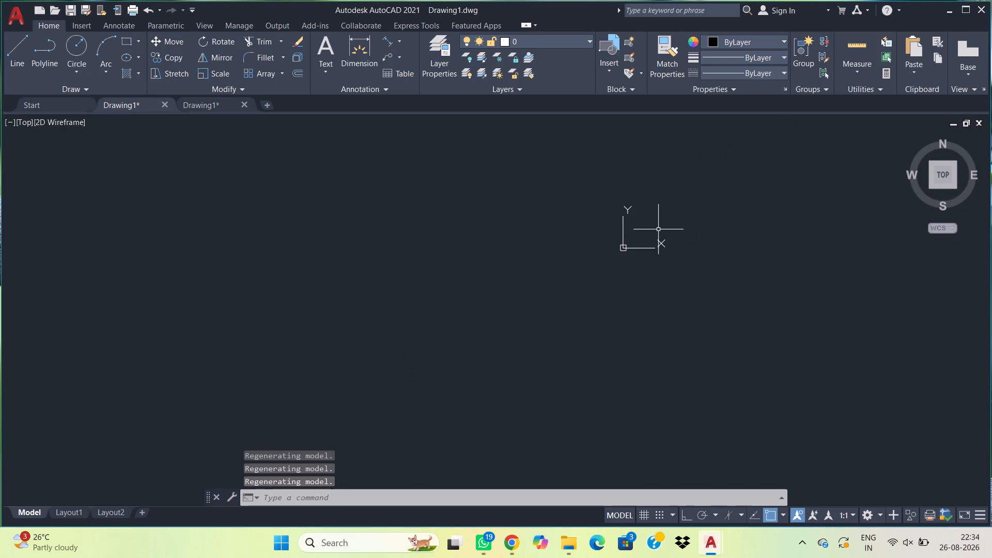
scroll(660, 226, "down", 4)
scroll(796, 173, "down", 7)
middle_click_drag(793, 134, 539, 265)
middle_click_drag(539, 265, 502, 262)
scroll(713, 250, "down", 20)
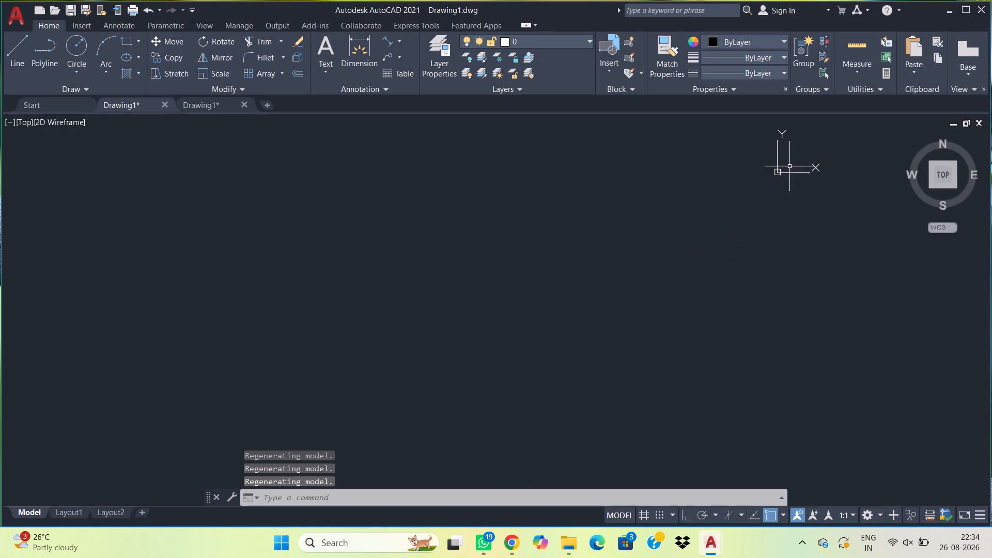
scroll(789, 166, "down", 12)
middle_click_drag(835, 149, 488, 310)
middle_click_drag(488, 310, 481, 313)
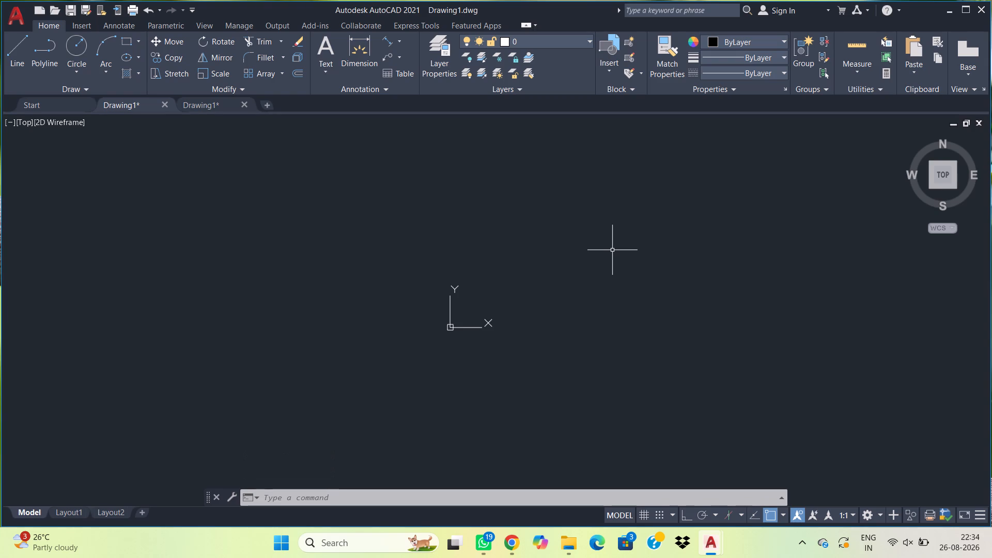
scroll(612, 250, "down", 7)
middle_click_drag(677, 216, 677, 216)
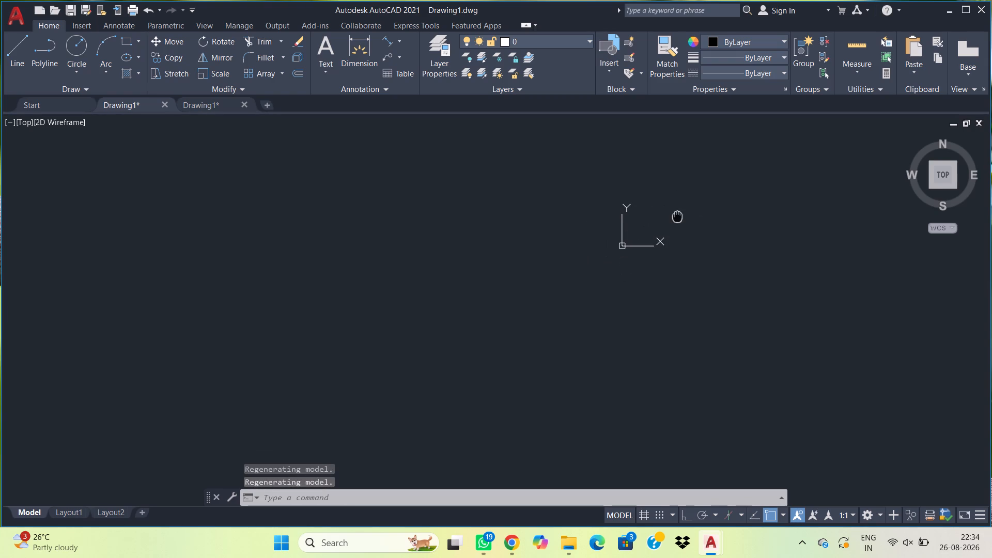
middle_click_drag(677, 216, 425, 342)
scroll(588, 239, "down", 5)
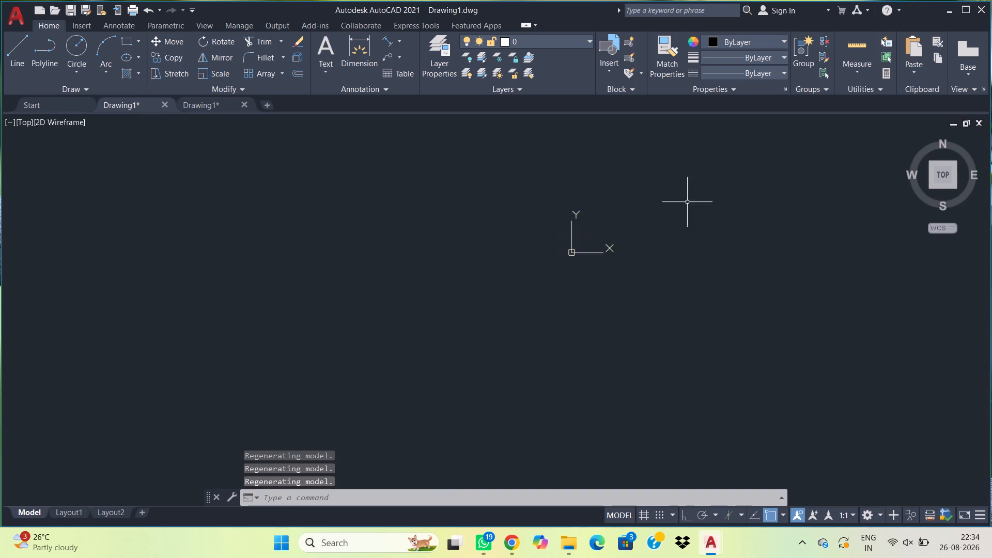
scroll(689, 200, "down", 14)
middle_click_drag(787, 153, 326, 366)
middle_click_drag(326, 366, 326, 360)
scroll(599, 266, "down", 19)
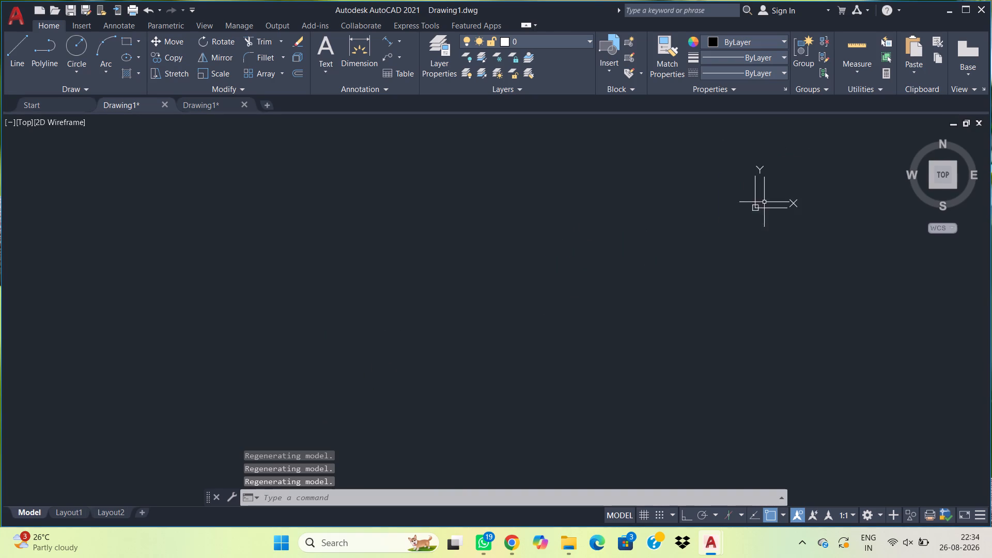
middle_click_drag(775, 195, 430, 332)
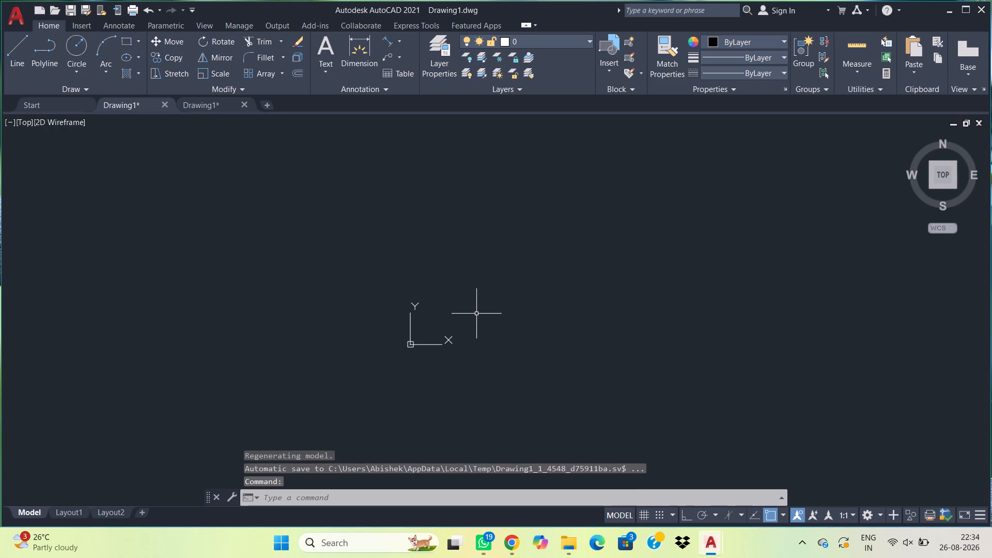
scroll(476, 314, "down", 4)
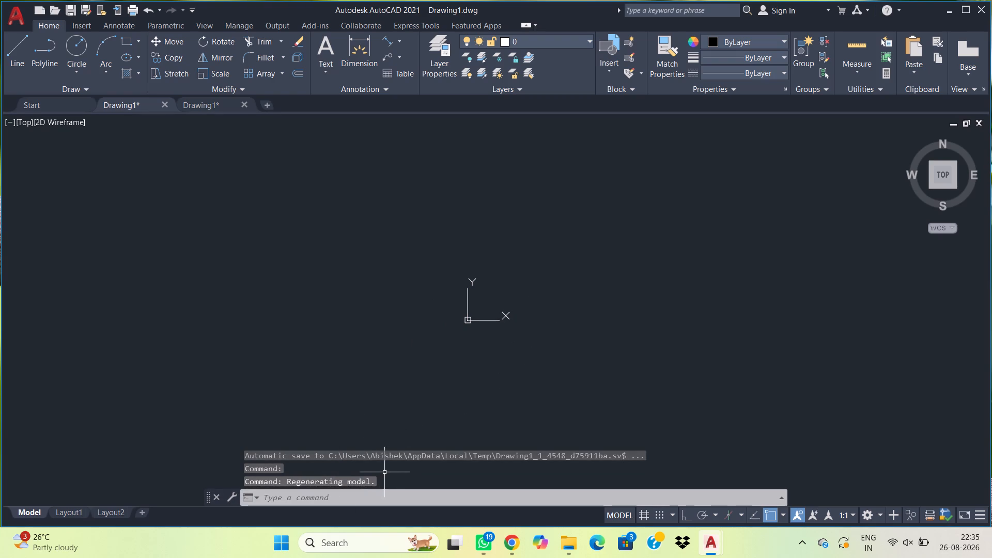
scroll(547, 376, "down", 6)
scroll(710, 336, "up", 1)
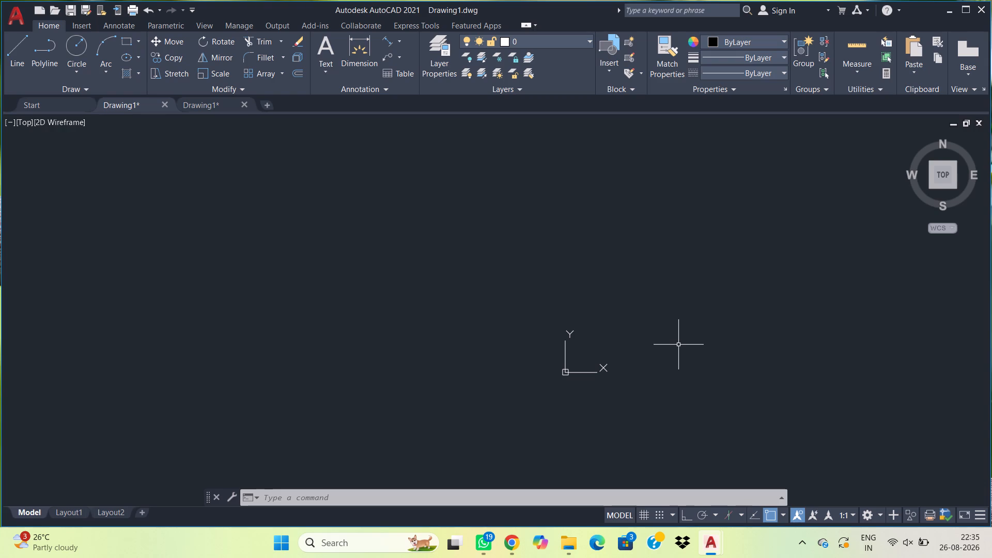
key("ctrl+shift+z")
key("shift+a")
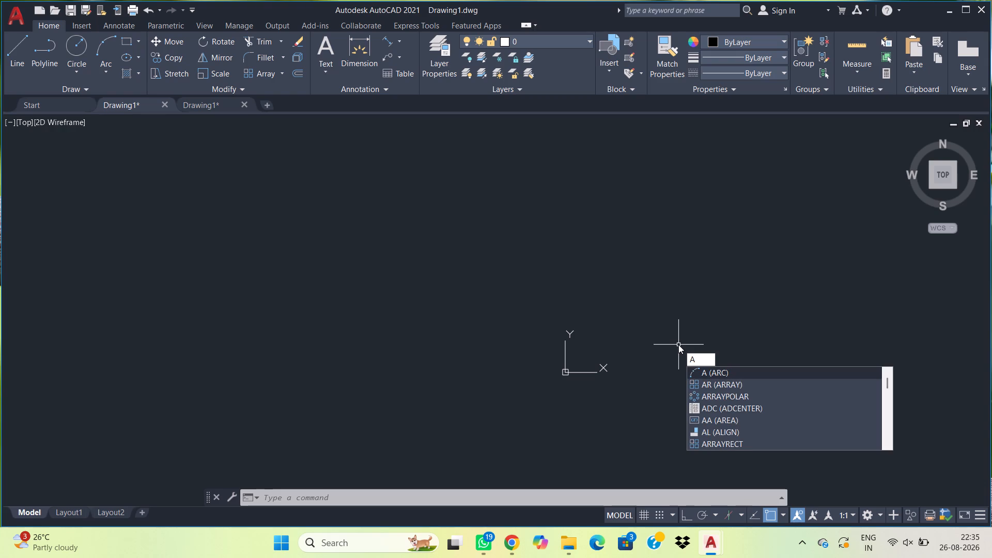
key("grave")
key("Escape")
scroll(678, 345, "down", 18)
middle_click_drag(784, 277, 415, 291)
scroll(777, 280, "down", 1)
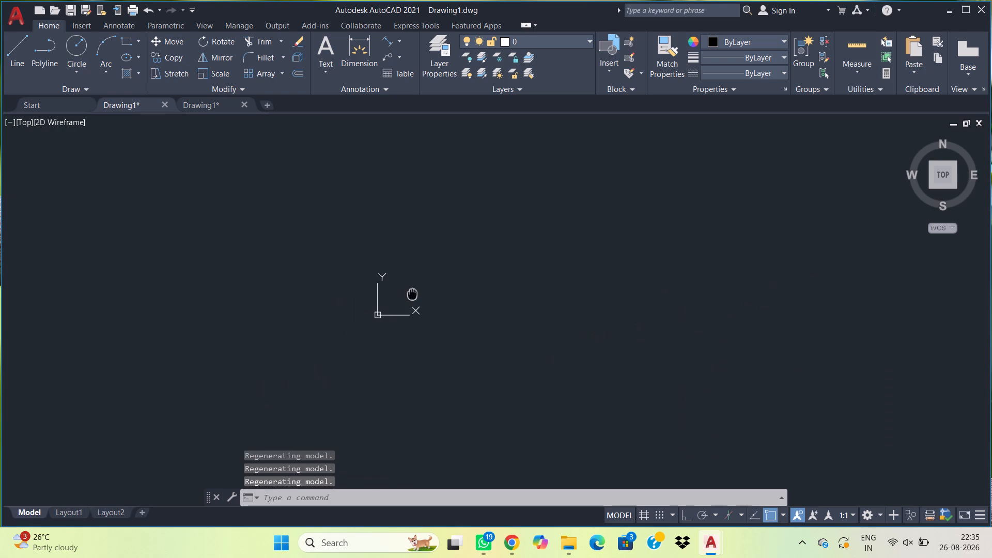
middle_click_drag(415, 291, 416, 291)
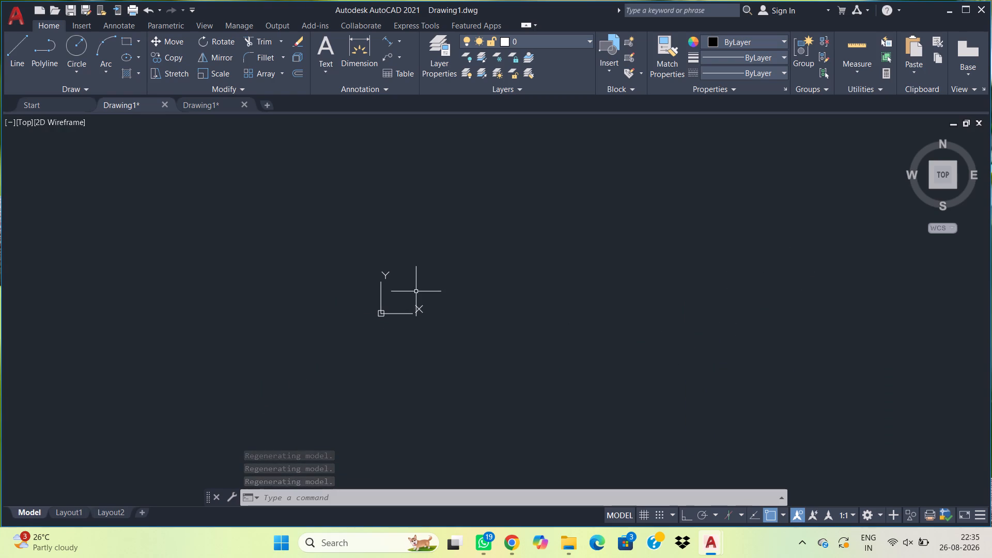
Switch from model space to Layout1 and bring the chain bender drawing sheet into view.
left_click(63, 512)
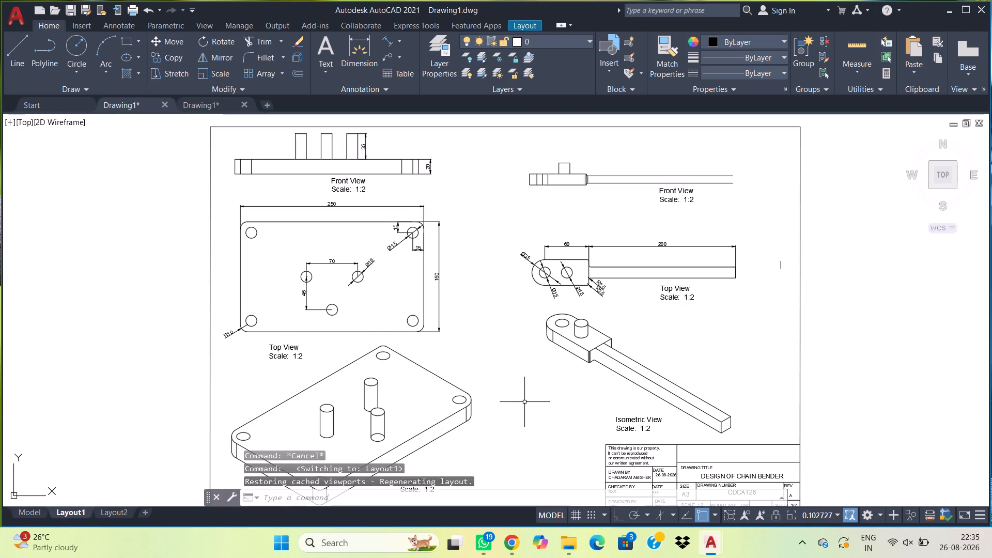
middle_click_drag(525, 399, 523, 346)
scroll(524, 339, "down", 1)
scroll(521, 319, "up", 1)
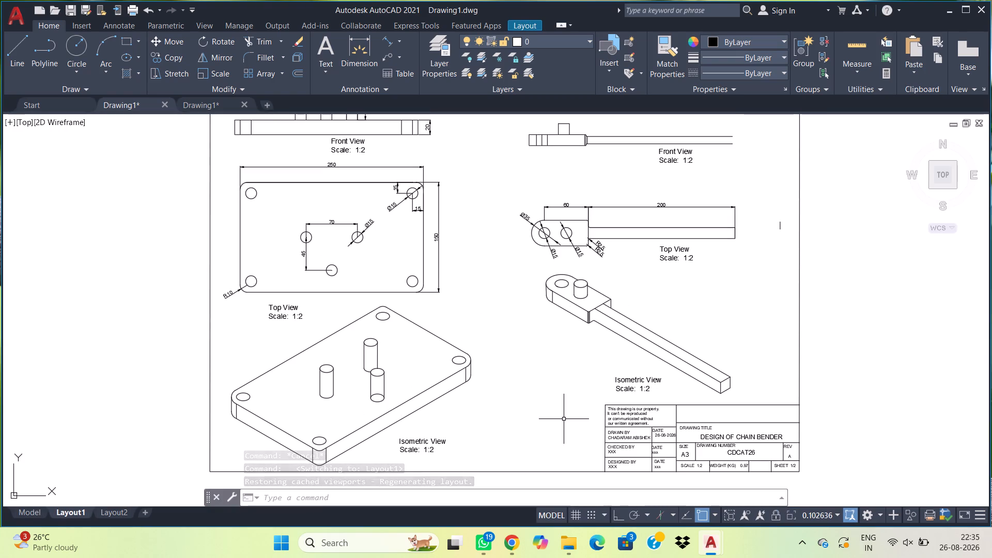
Start the Plot command for Layout1 and choose AutoCAD PDF (High Quality Print).pc3 as the plotter.
key("ctrl+p")
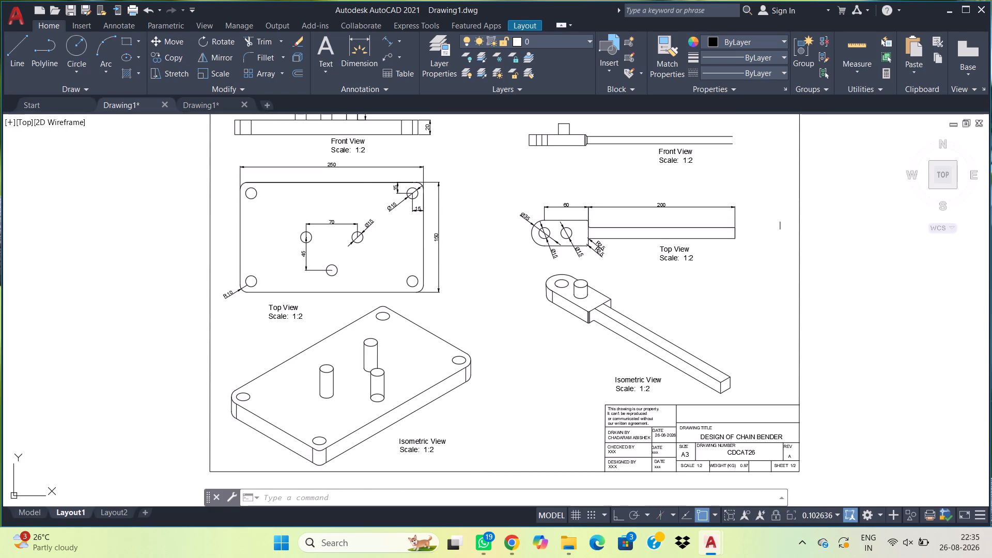
left_click(399, 297)
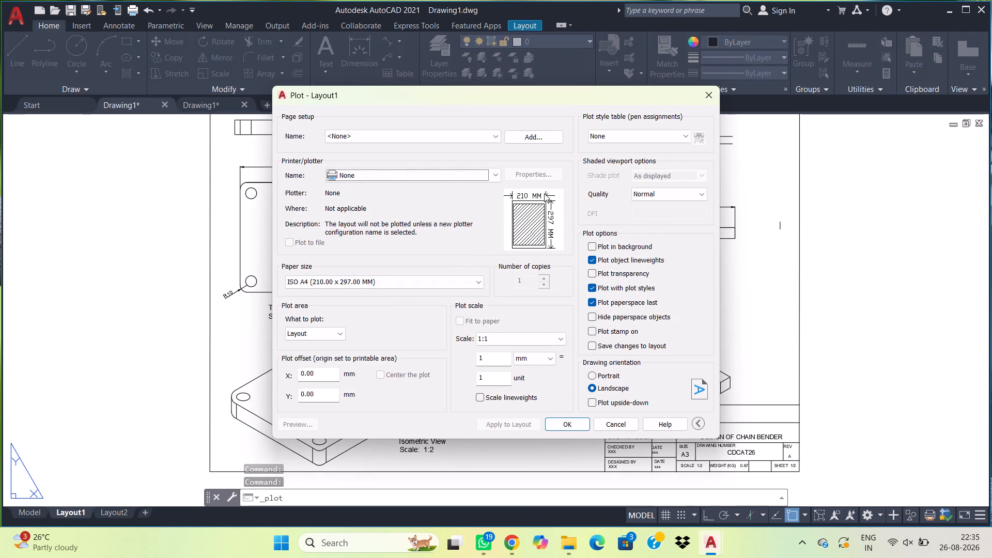
left_click(384, 377)
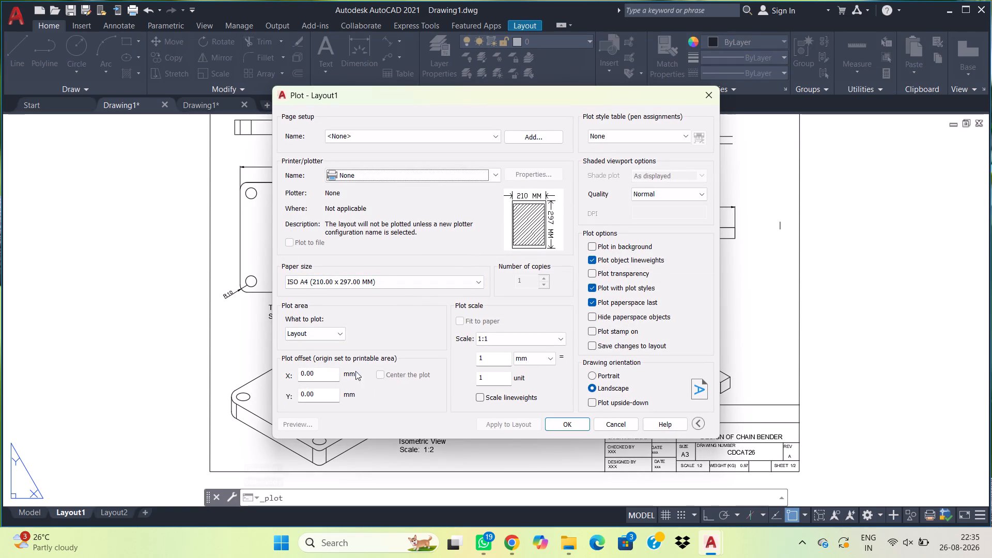
left_click(348, 173)
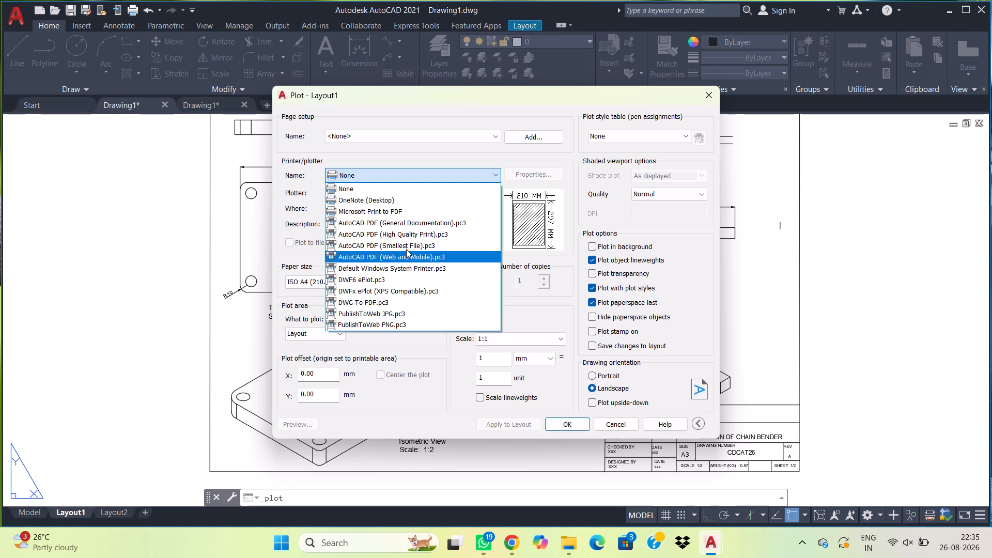
left_click(420, 237)
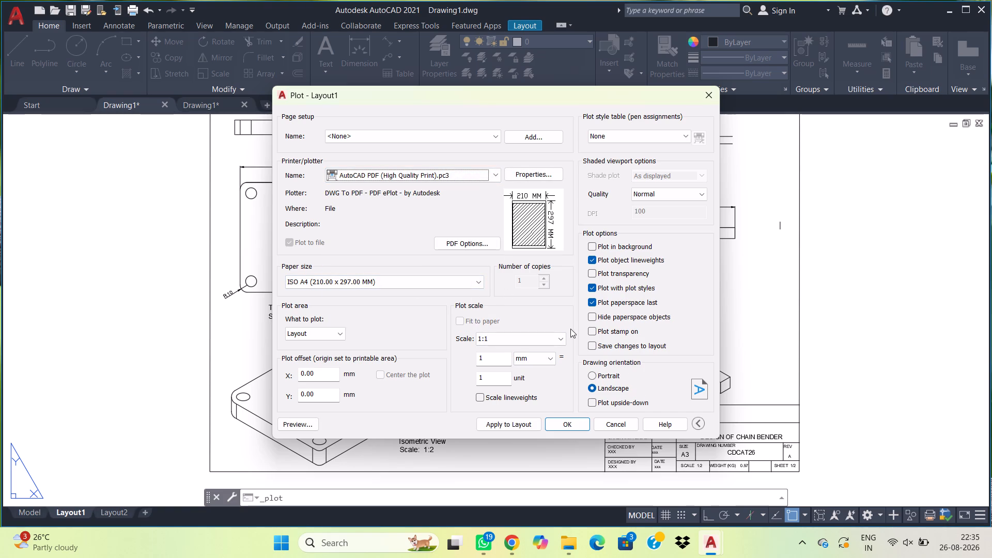
Preview the plot with the plot area kept as Layout, and return to the plot settings.
left_click(321, 336)
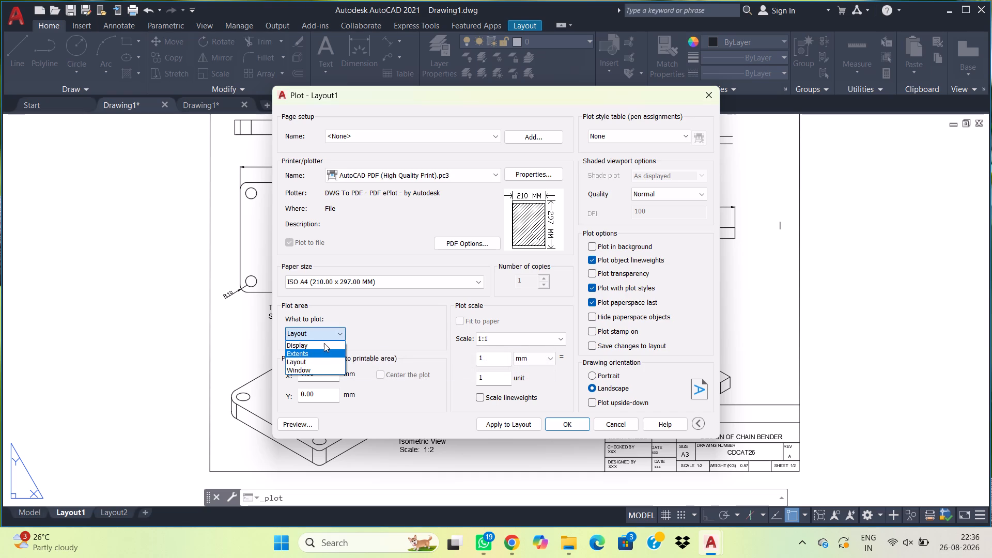
left_click(321, 359)
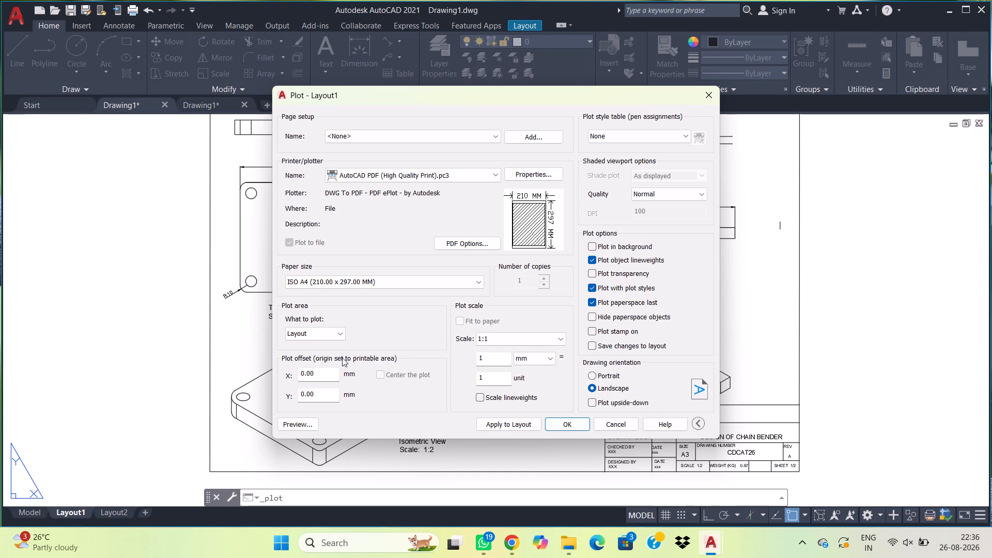
left_click(309, 423)
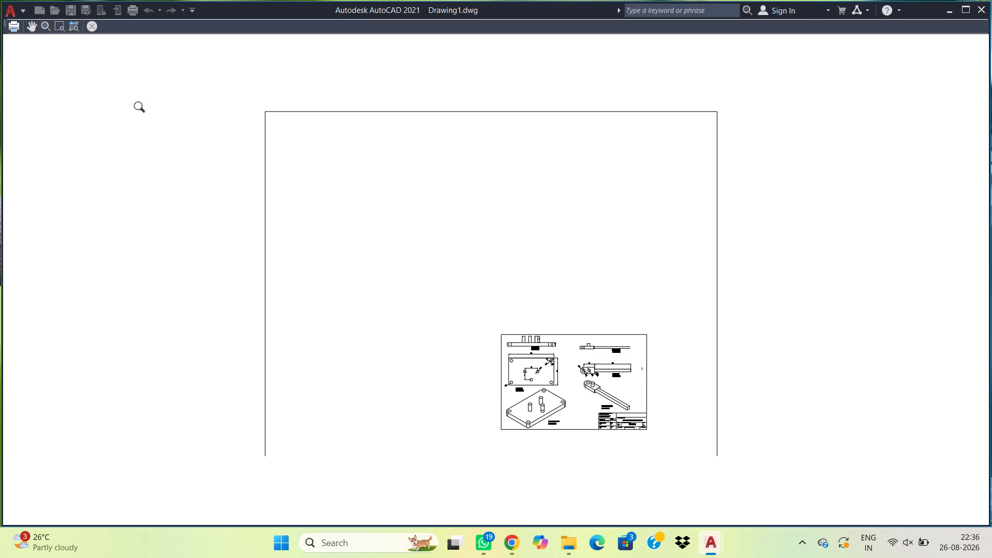
left_click(98, 29)
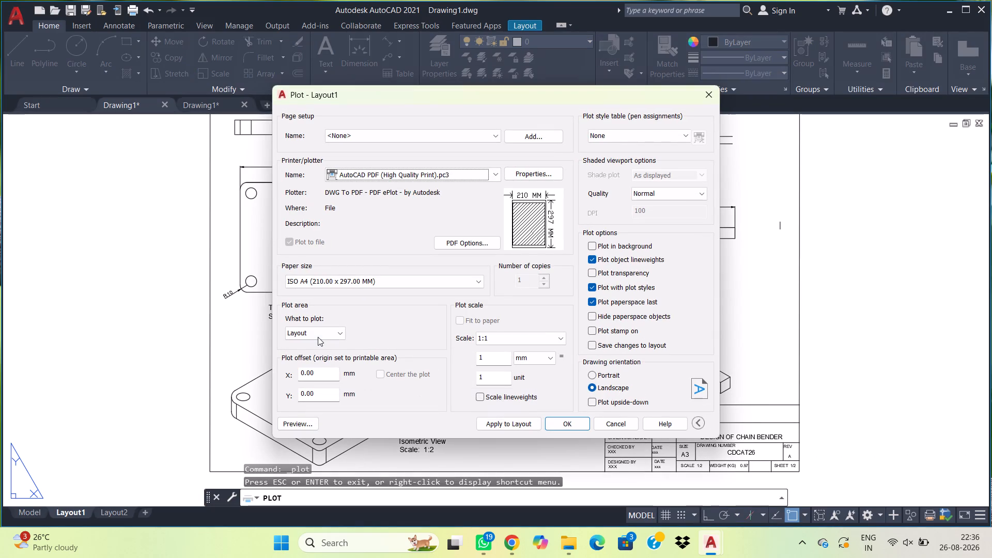
Set the plot area to Window, spanning opposite corners of the sheet's outer border.
left_click(318, 337)
left_click(317, 367)
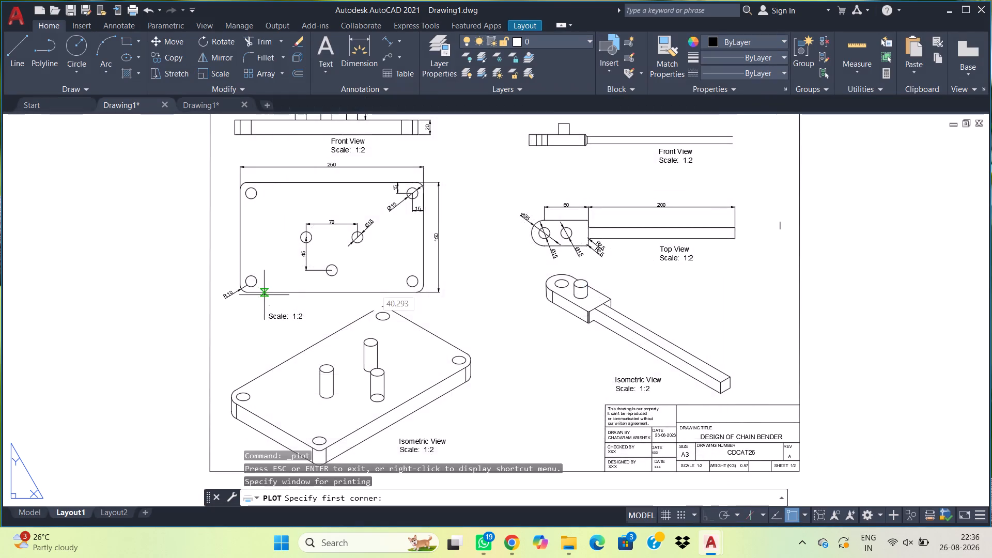
scroll(261, 254, "down", 1)
left_click(231, 151)
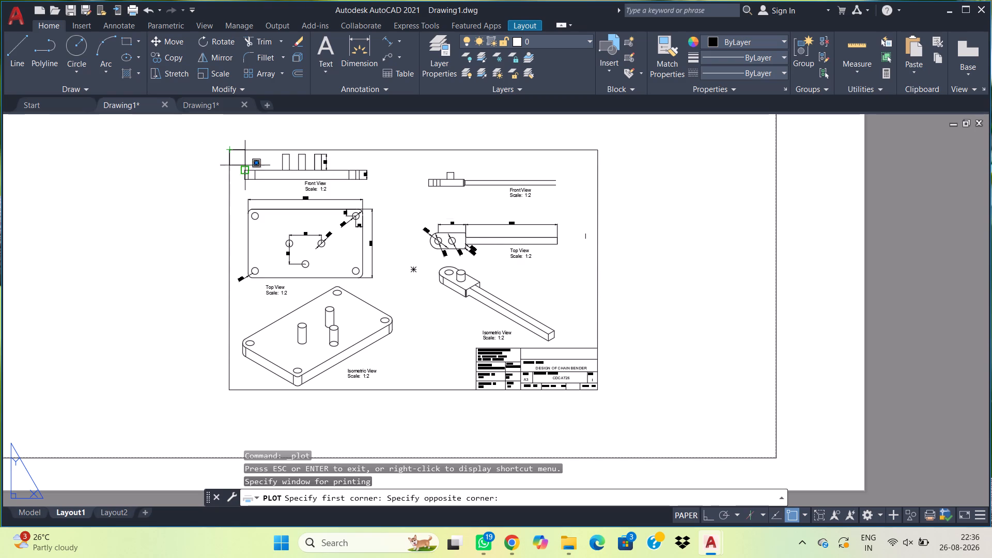
left_click(597, 389)
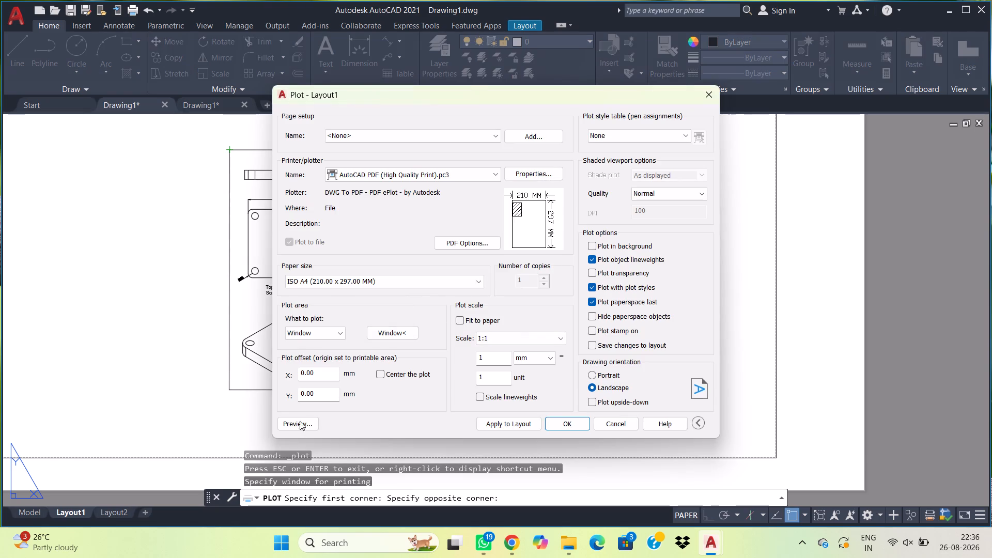
Preview the windowed plot and examine the views, line thickness, title block and border placement on the paper.
left_click(299, 423)
scroll(278, 415, "up", 2)
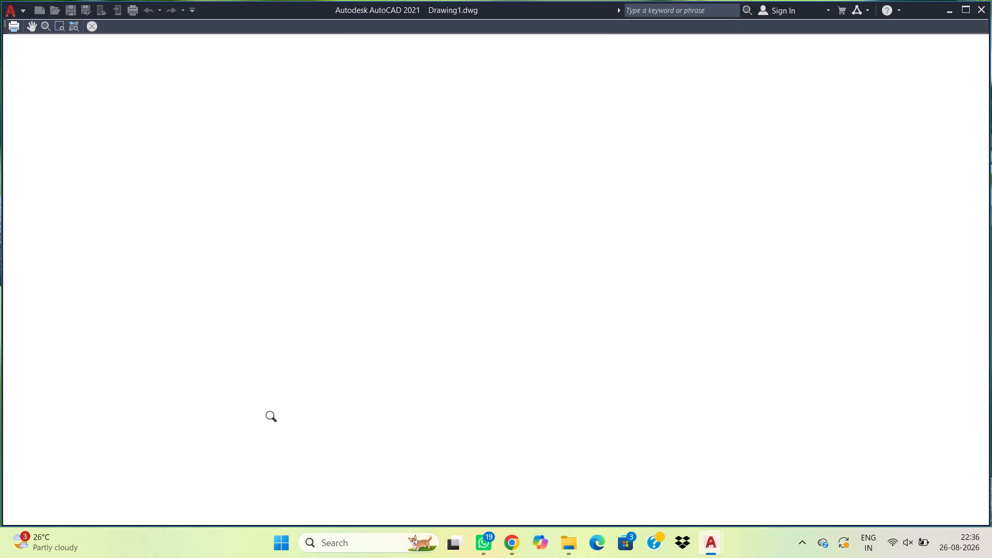
middle_click_drag(408, 409, 431, 291)
scroll(433, 305, "up", 2)
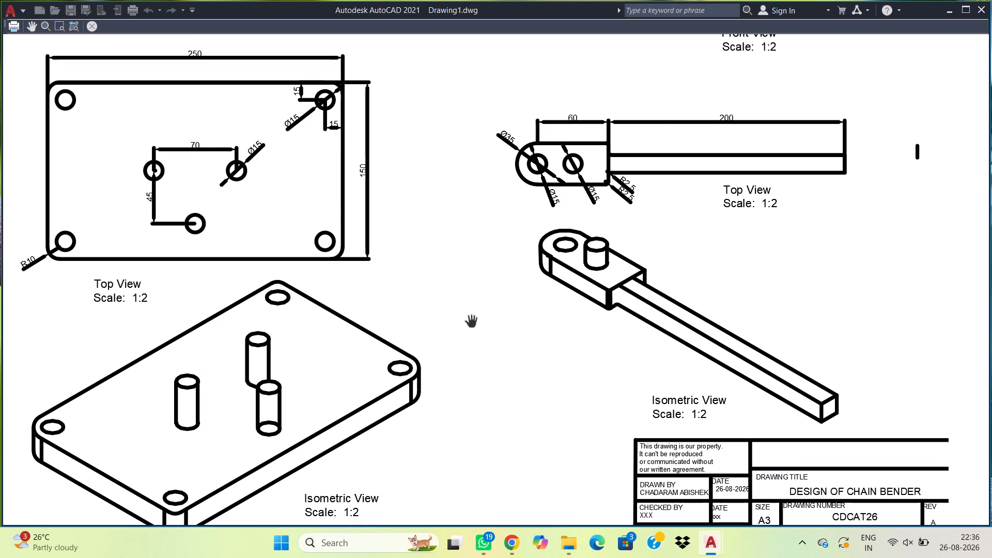
scroll(471, 322, "down", 1)
scroll(358, 310, "up", 1)
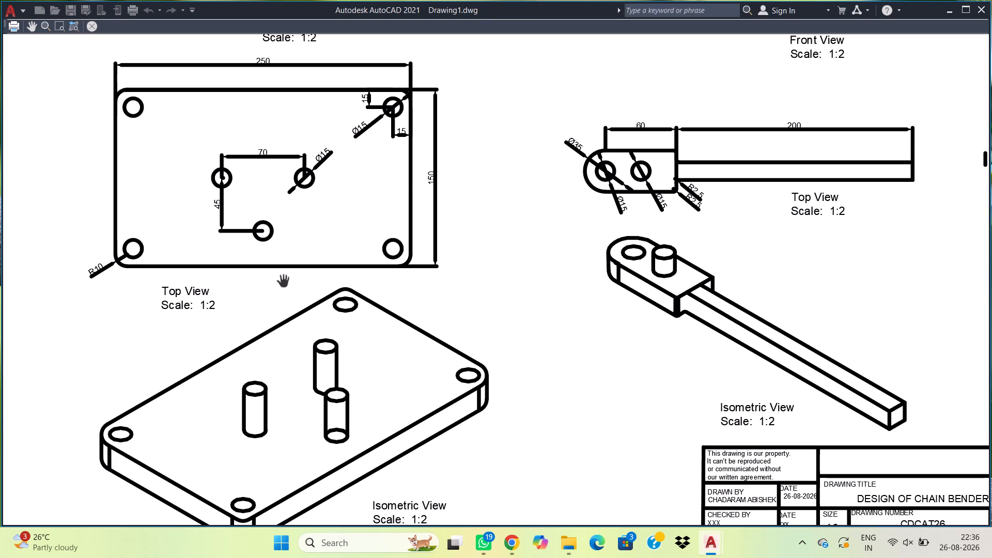
scroll(275, 278, "down", 2)
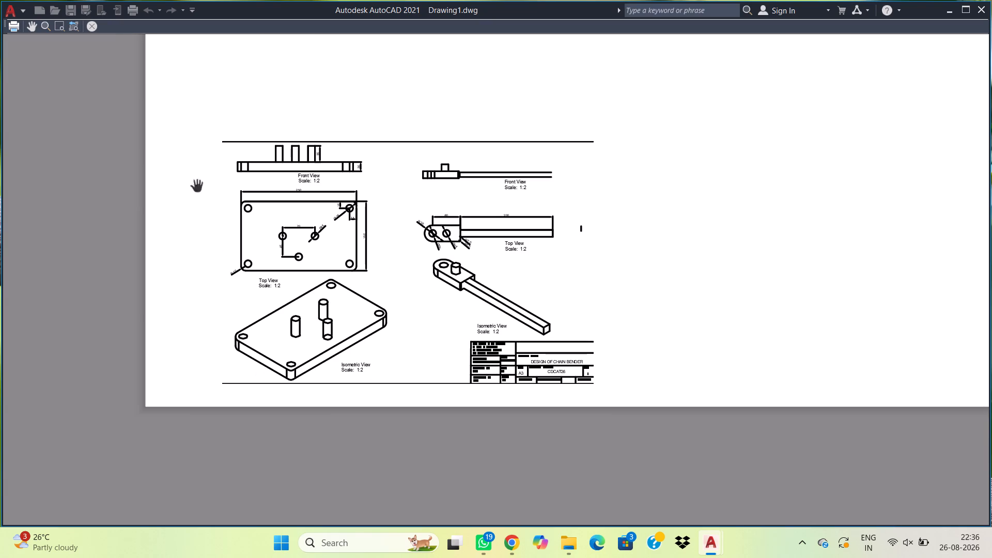
left_click(91, 27)
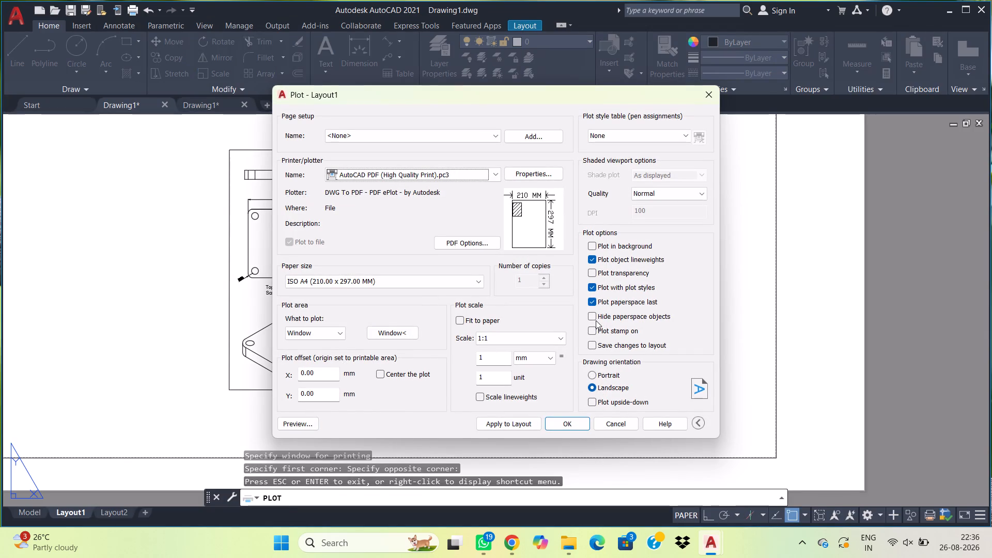
Center the plot on the paper and set the paper size to ISO A3 (420.00 x 297.00 MM).
left_click(390, 370)
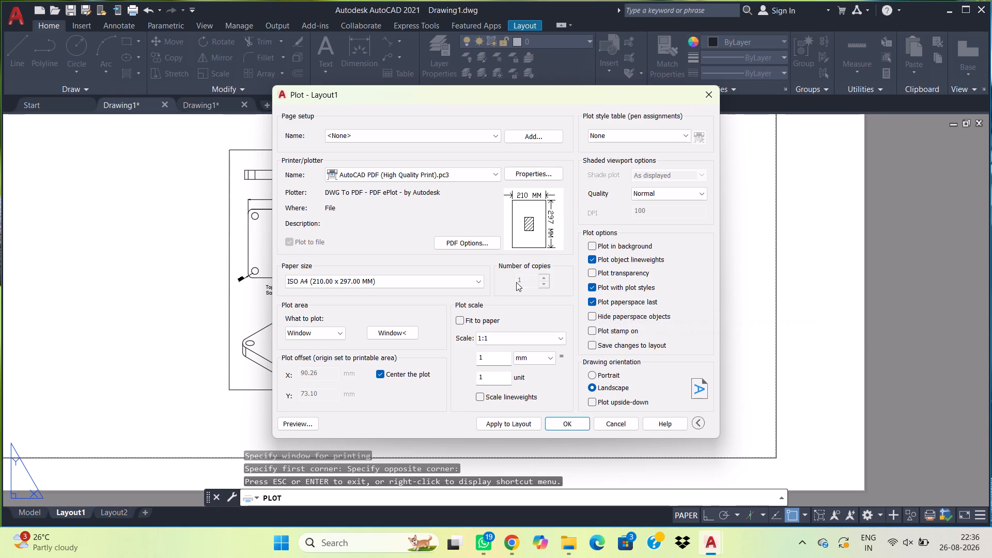
left_click(456, 278)
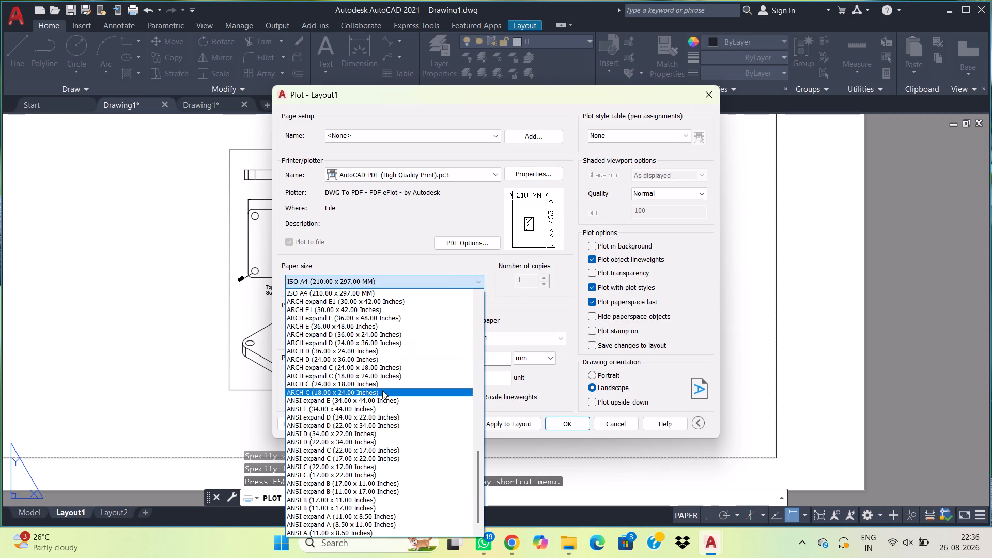
scroll(327, 346, "up", 5)
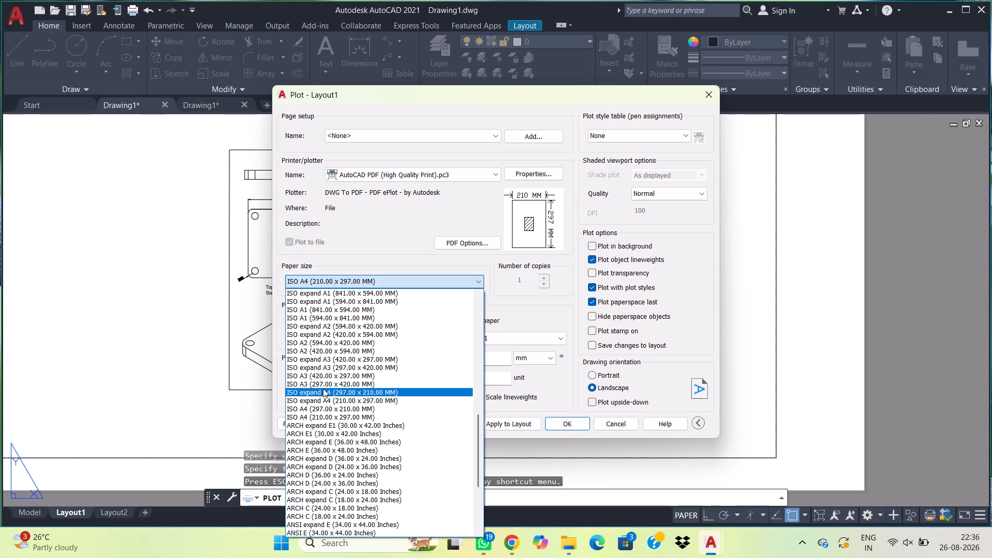
left_click(326, 384)
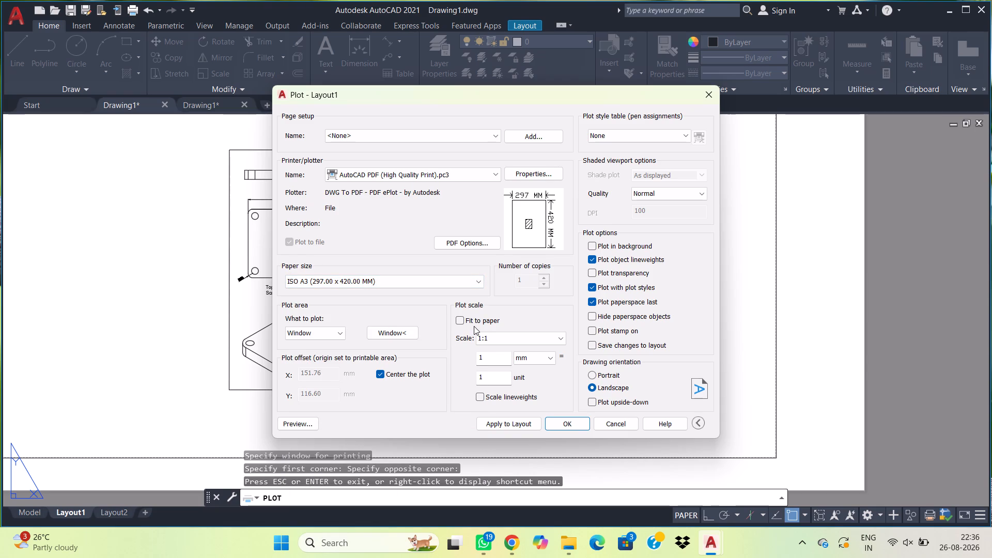
left_click(443, 279)
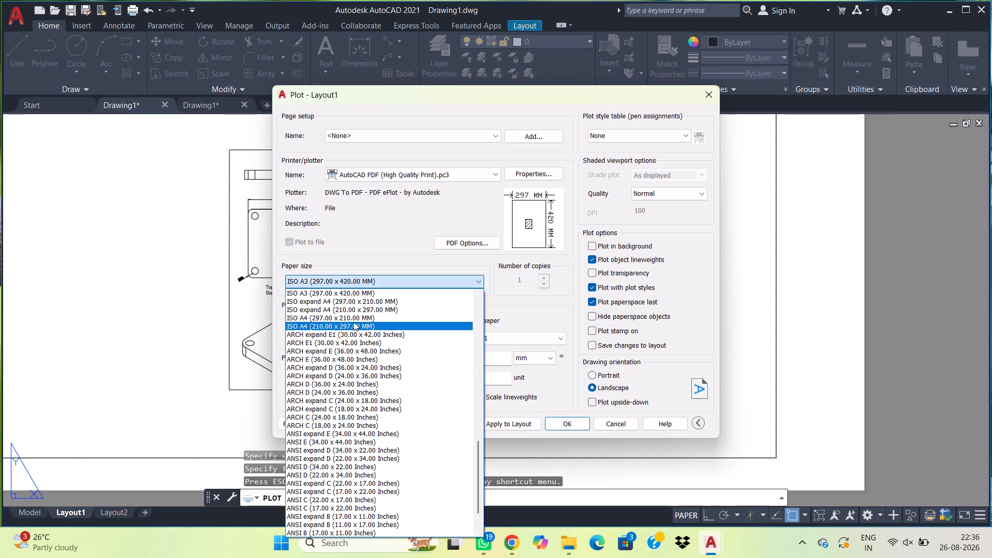
scroll(353, 322, "up", 1)
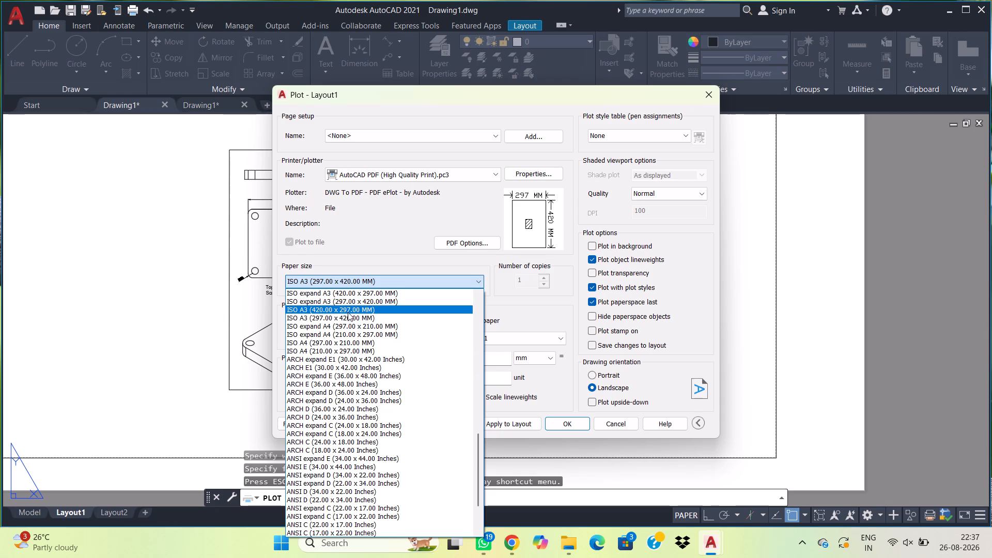
left_click(348, 311)
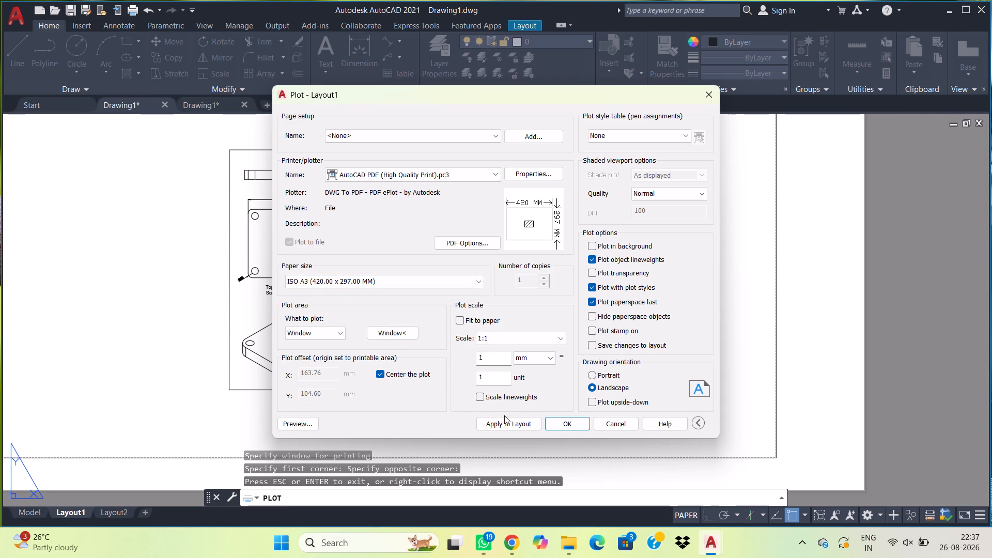
Preview the centered plot on the A3 sheet and return to the plot settings.
left_click(312, 423)
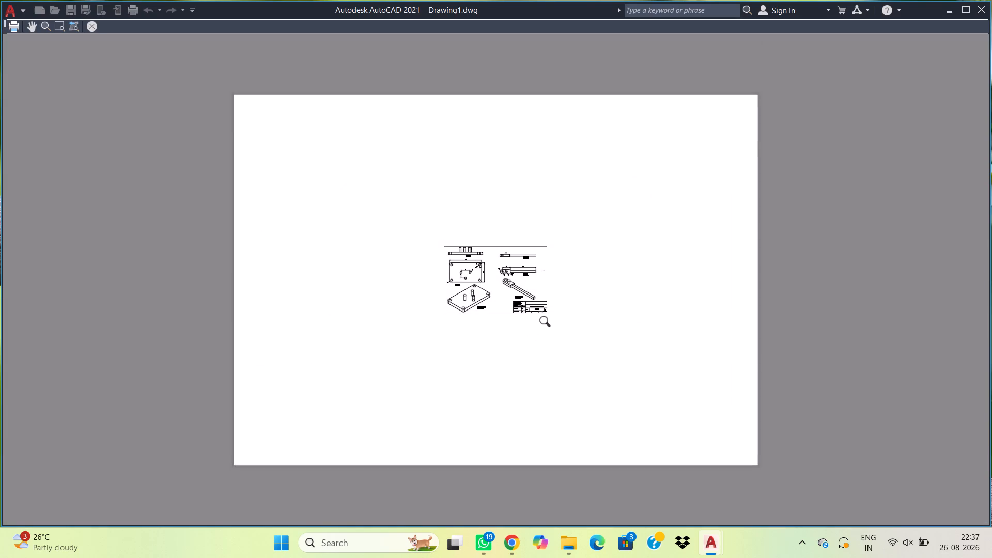
left_click(92, 23)
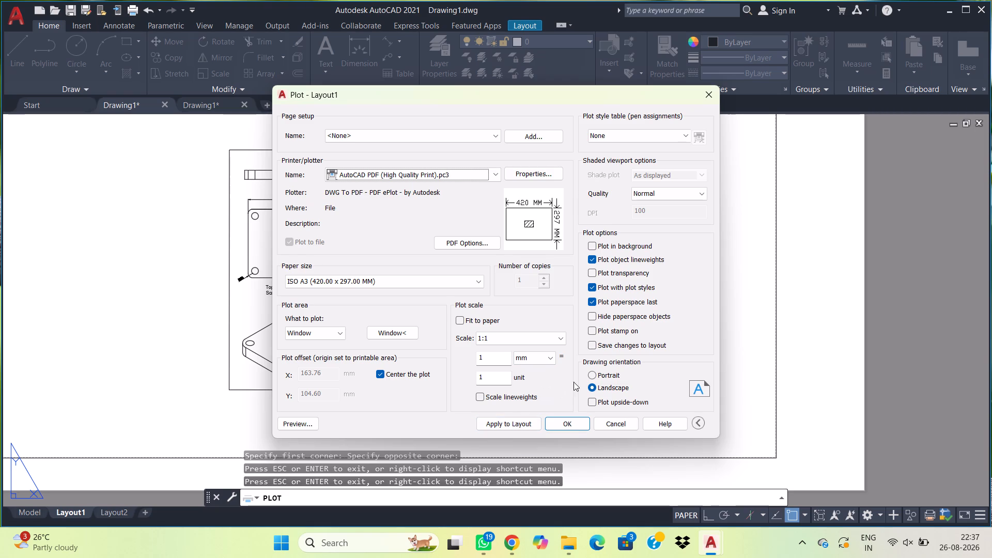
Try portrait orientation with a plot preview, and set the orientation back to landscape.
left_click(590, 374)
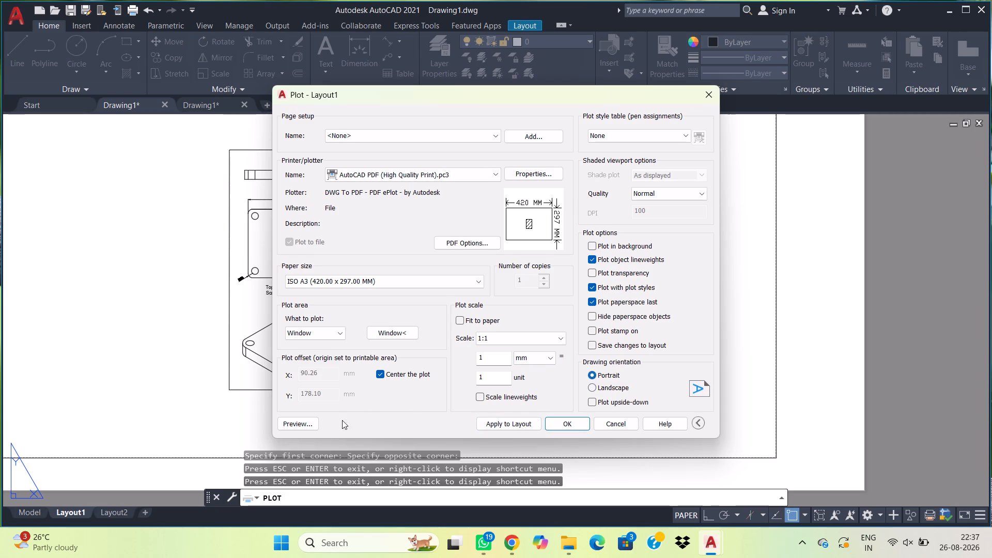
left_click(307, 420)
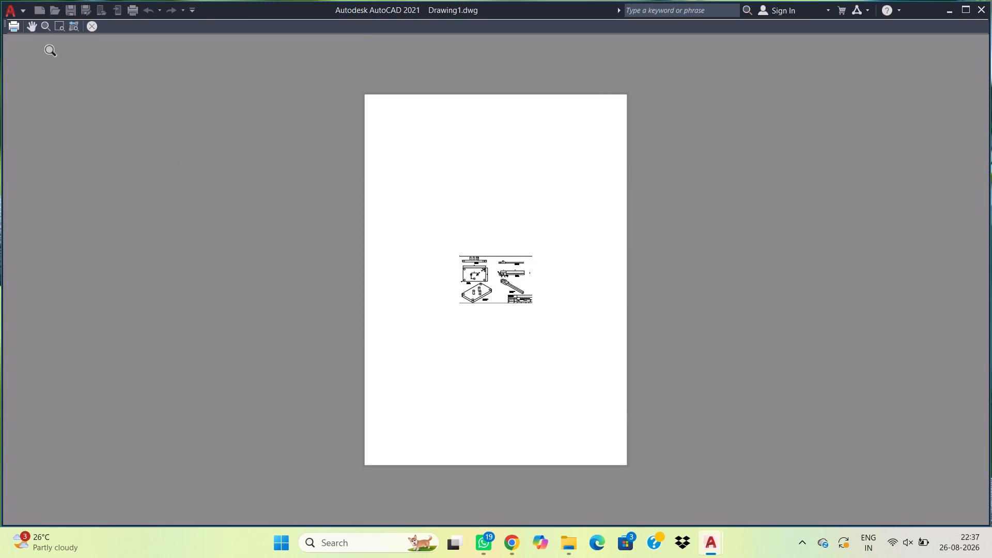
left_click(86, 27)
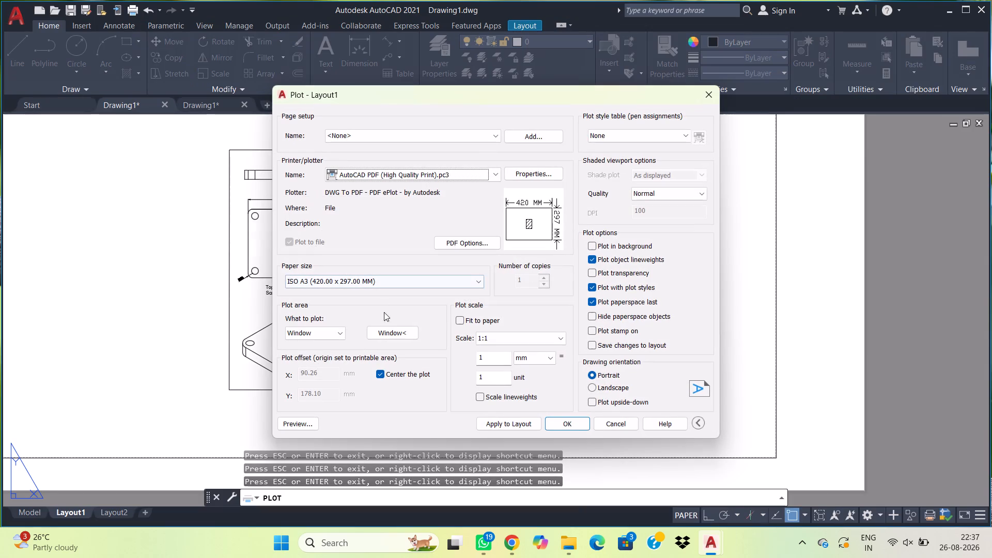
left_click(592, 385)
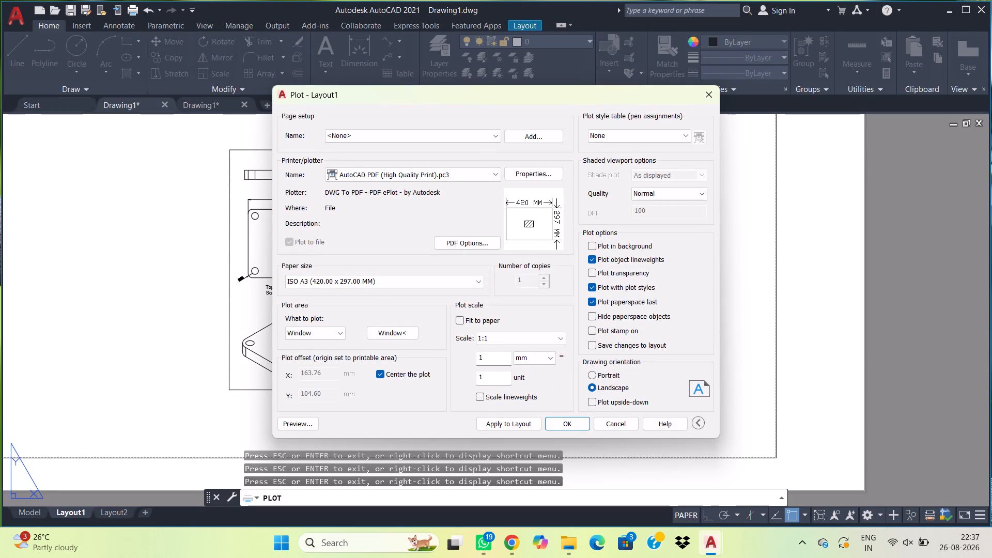
Set the plot scale to 1:2 and turn off plotting of object lineweights.
left_click(549, 334)
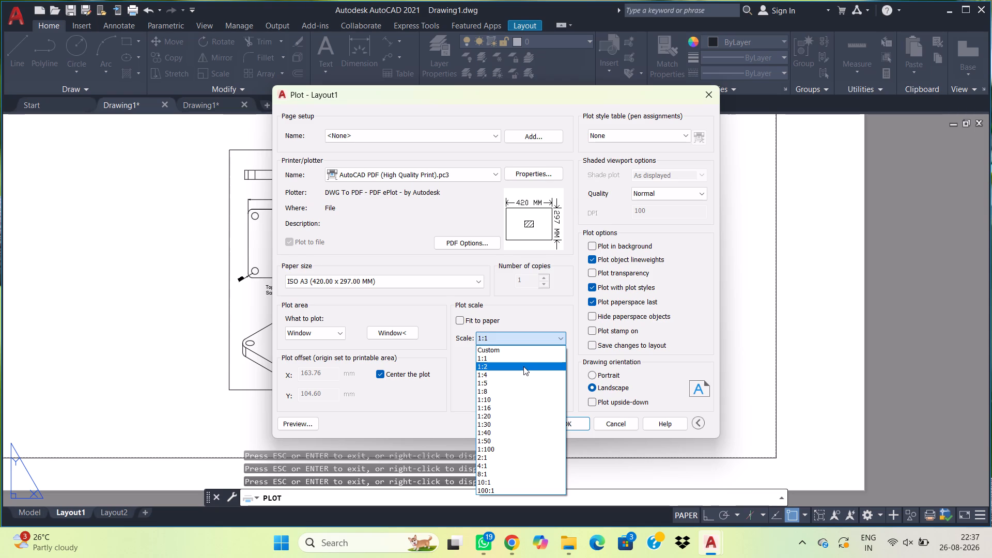
left_click(523, 366)
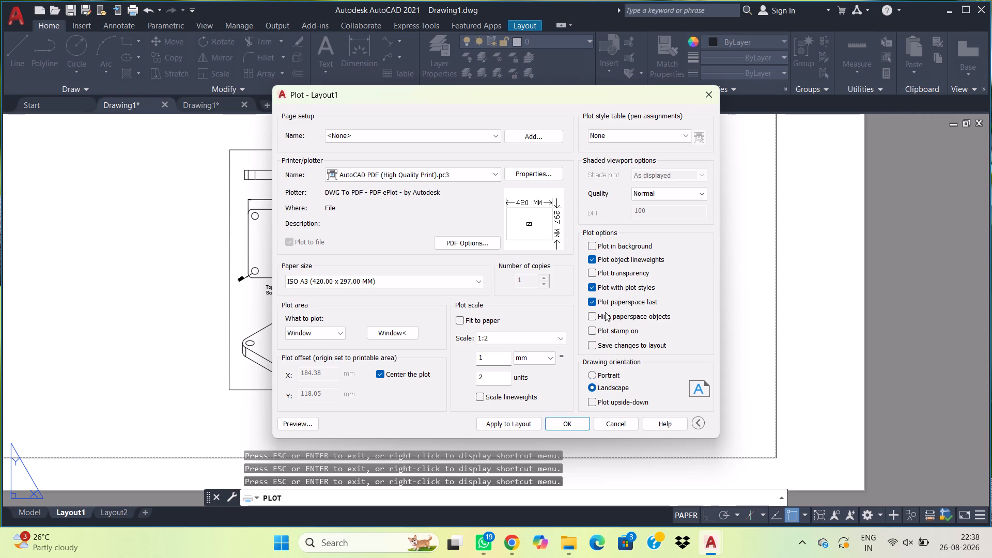
left_click(600, 260)
Preview the 1:2 plot, examine the part views and title block, and return to the plot settings.
left_click(308, 426)
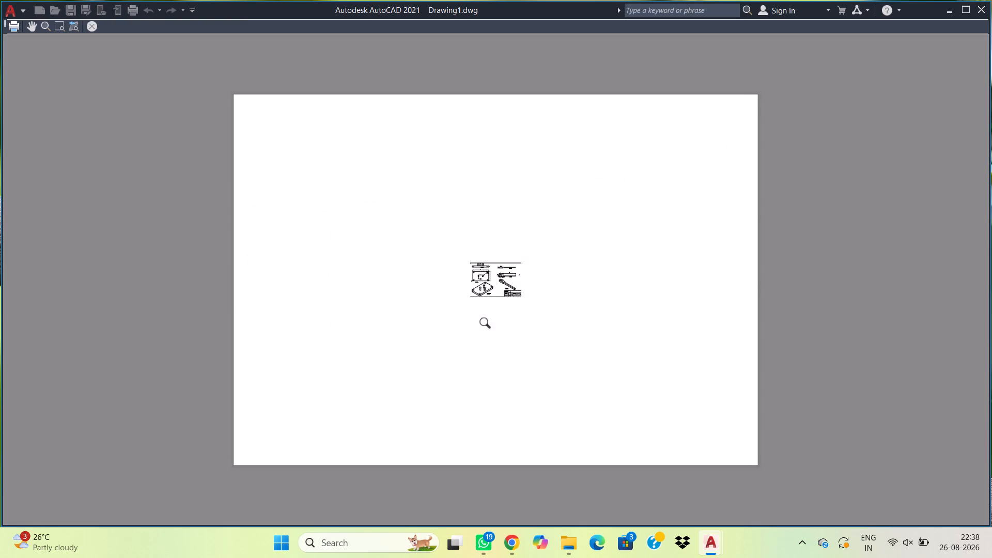
scroll(523, 257, "up", 4)
middle_click_drag(426, 413, 458, 328)
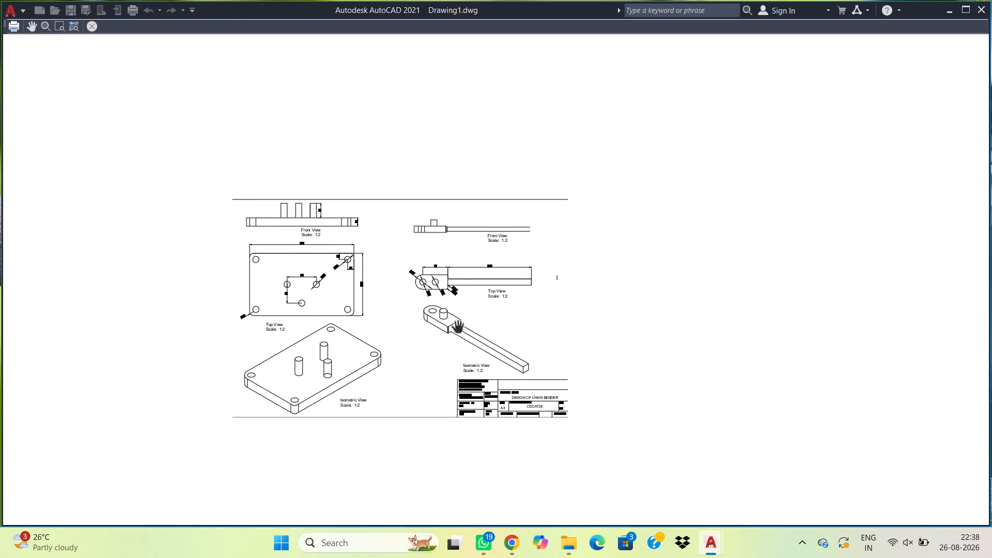
scroll(471, 354, "up", 1)
scroll(375, 338, "down", 1)
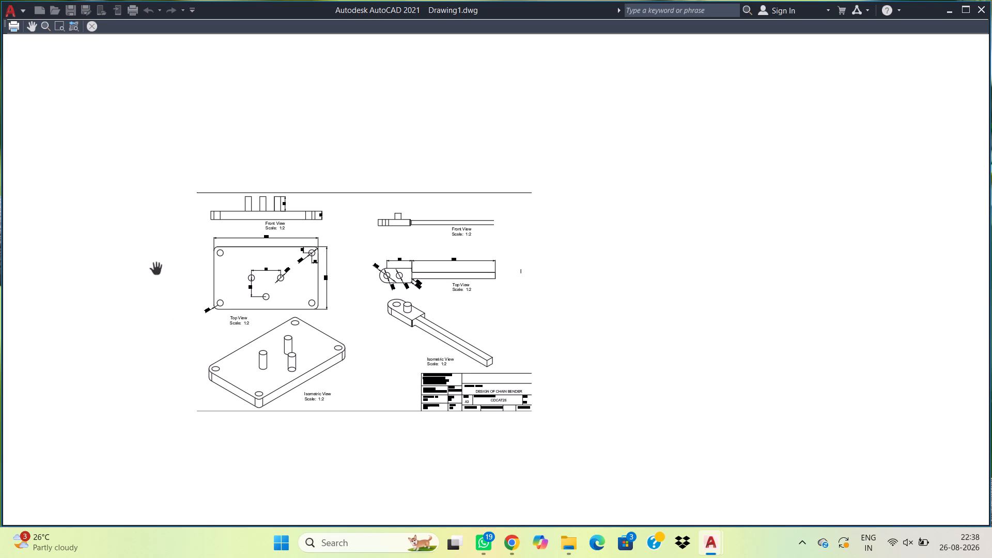
left_click(90, 23)
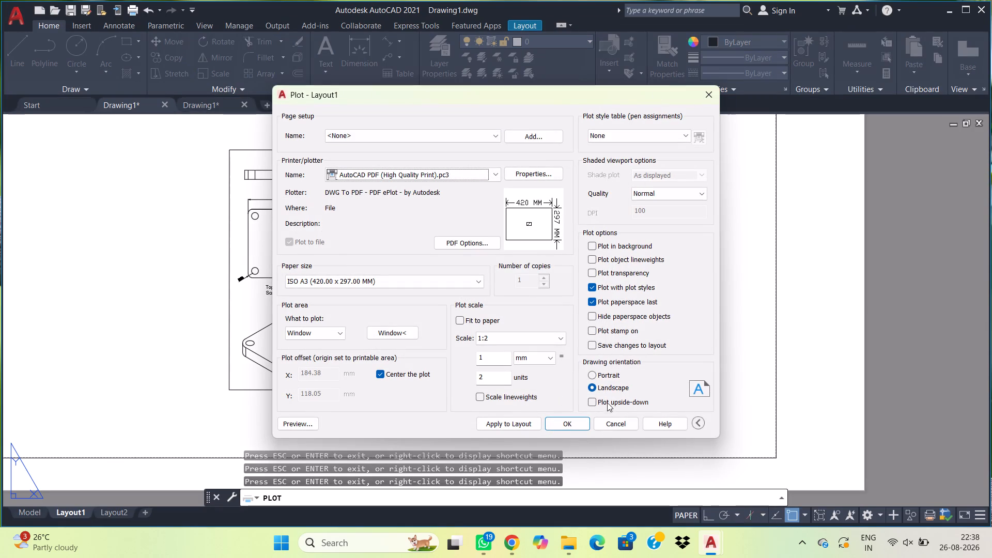
Apply the plot settings to the layout and plot it as Drawing1-Layout1.pdf in the Desktop's cad intern folder.
left_click(502, 419)
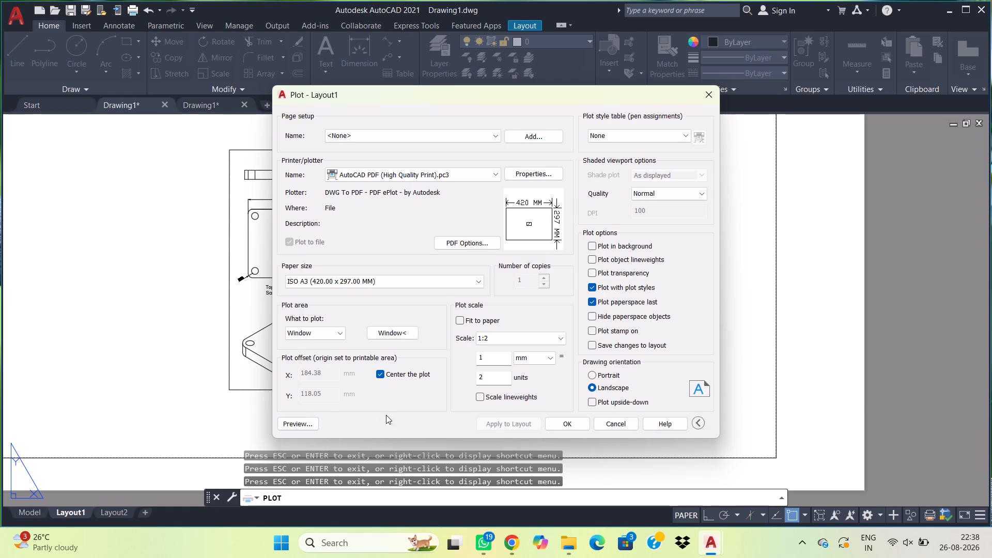
left_click(562, 426)
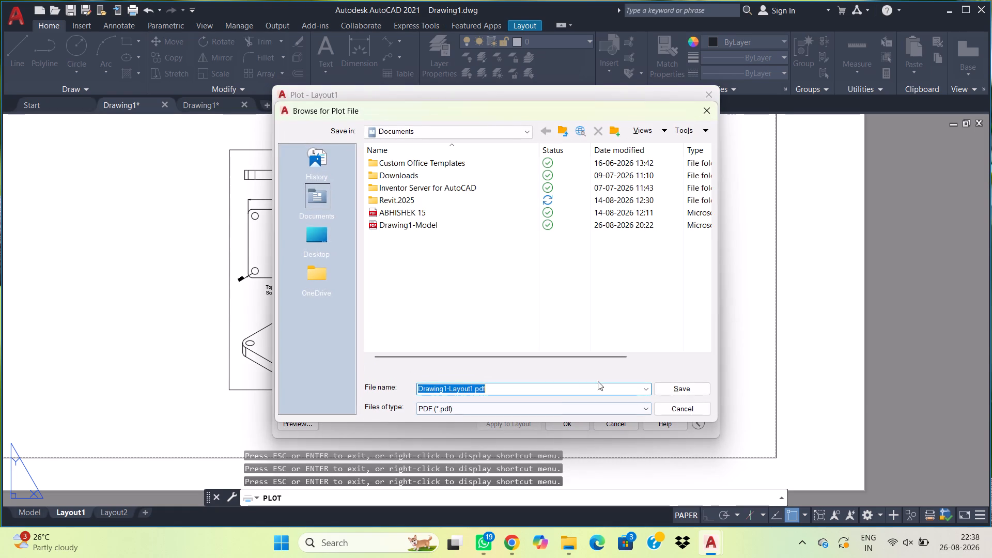
left_click(319, 237)
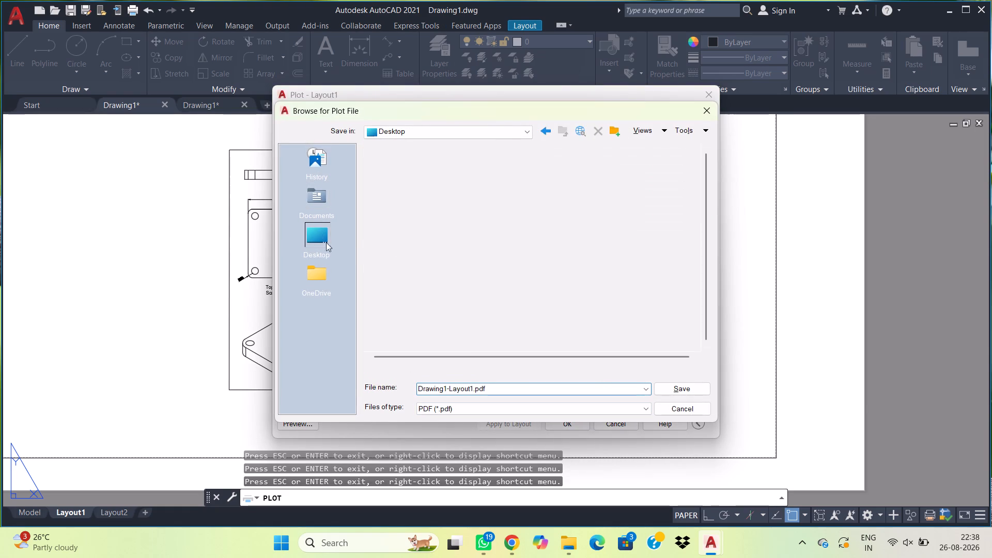
scroll(434, 240, "down", 4)
scroll(436, 309, "down", 2)
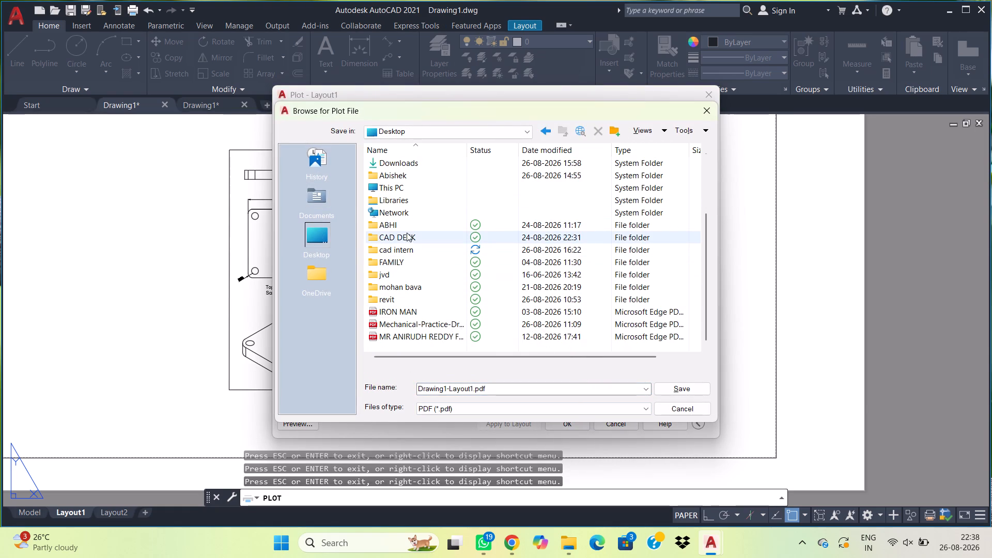
left_click(410, 247)
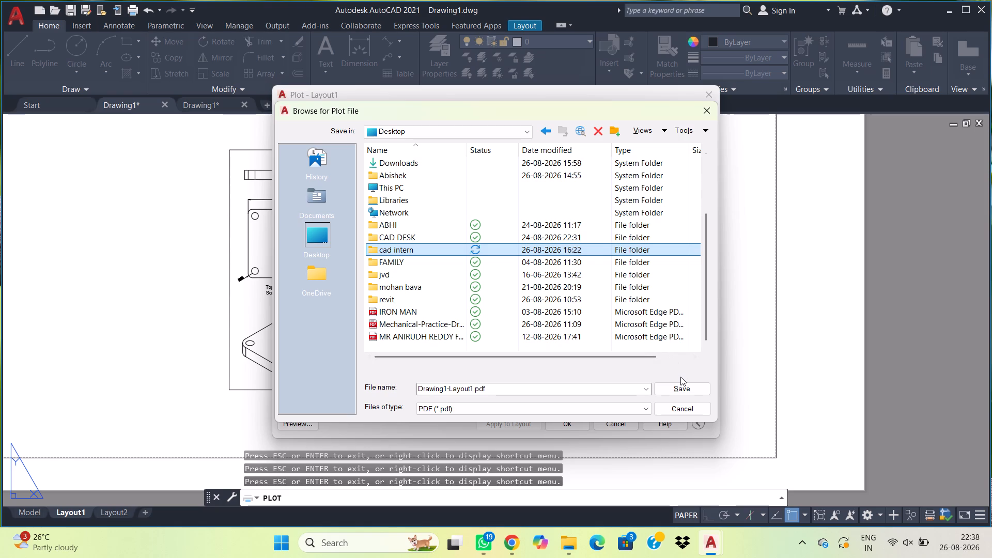
left_click(682, 384)
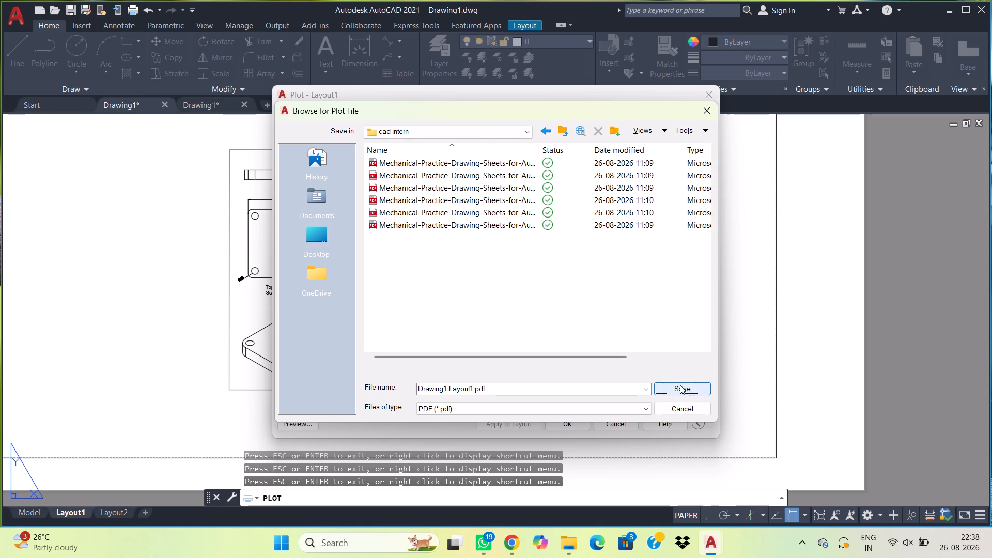
left_click(680, 385)
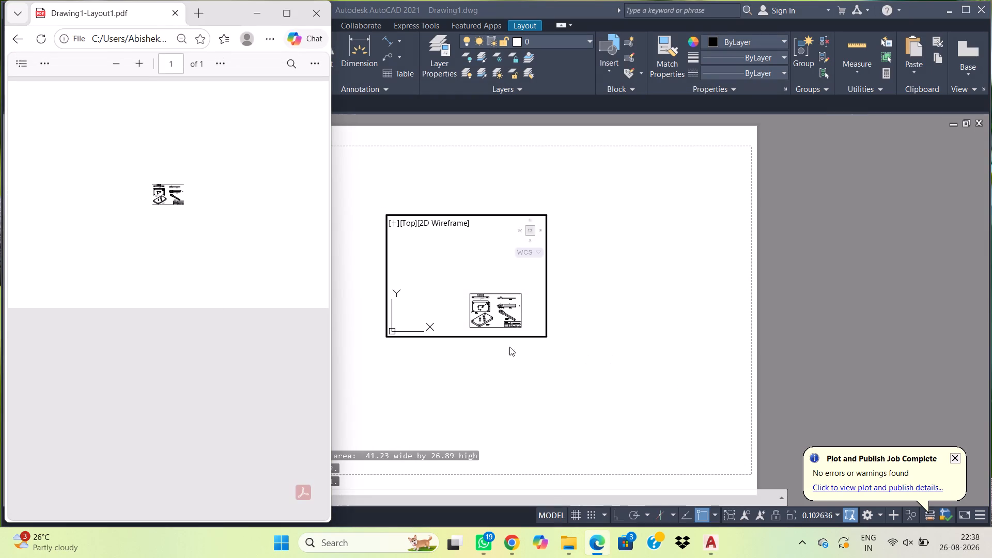
Check the size of the drawing in the plotted PDF and close the PDF window.
scroll(165, 218, "up", 5)
scroll(72, 199, "up", 3)
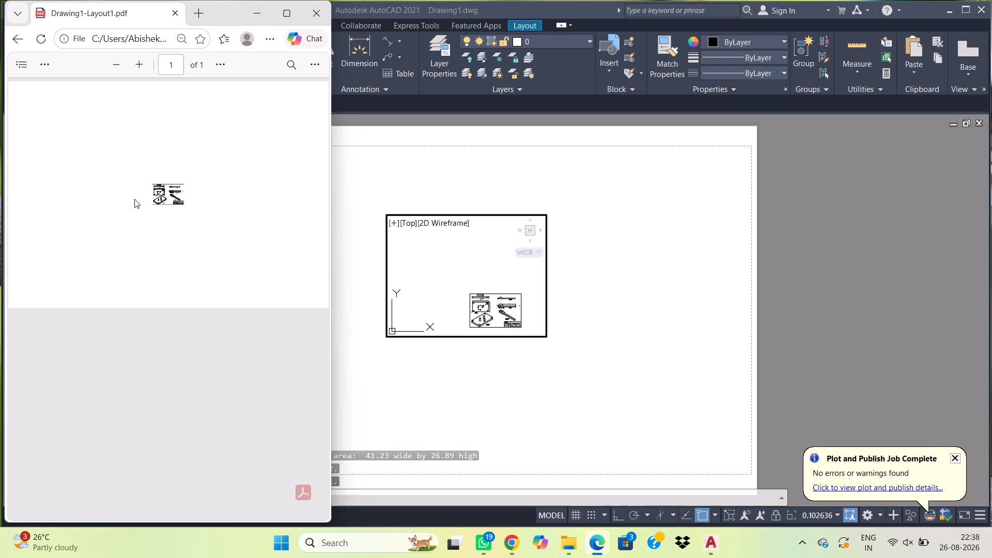
left_click(317, 11)
Bring the whole chain bender sheet near the middle of the Layout1 viewport and switch back to paper space.
scroll(494, 158, "up", 1)
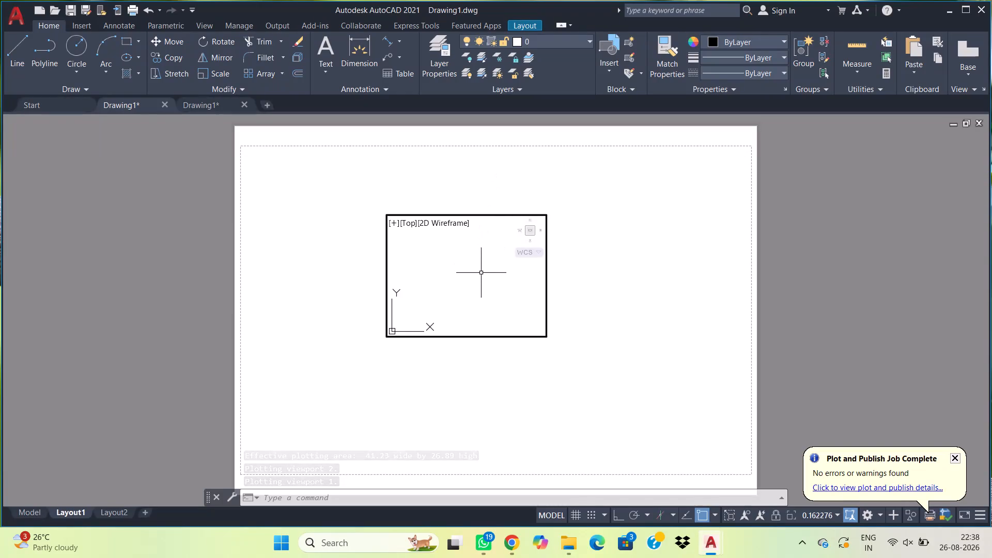
scroll(517, 295, "down", 2)
scroll(547, 337, "down", 1)
scroll(541, 328, "up", 3)
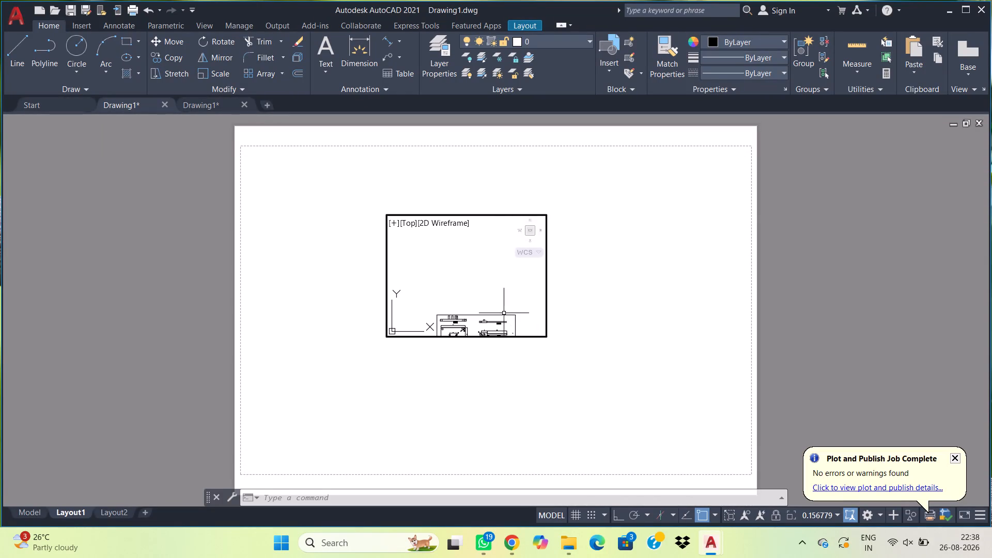
scroll(474, 285, "down", 1)
middle_click_drag(476, 271, 479, 237)
scroll(435, 261, "up", 3)
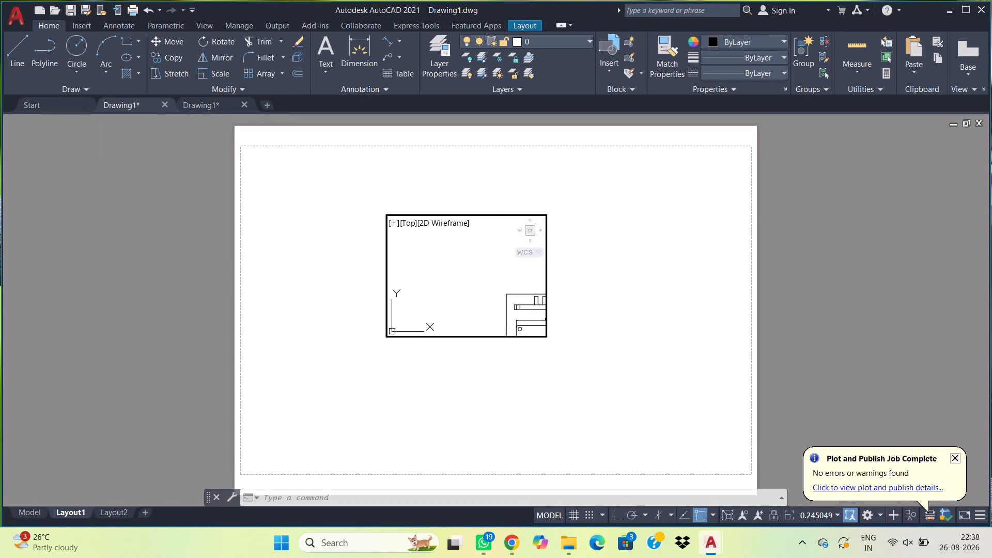
scroll(435, 261, "up", 1)
scroll(442, 261, "down", 4)
middle_click_drag(450, 249, 413, 266)
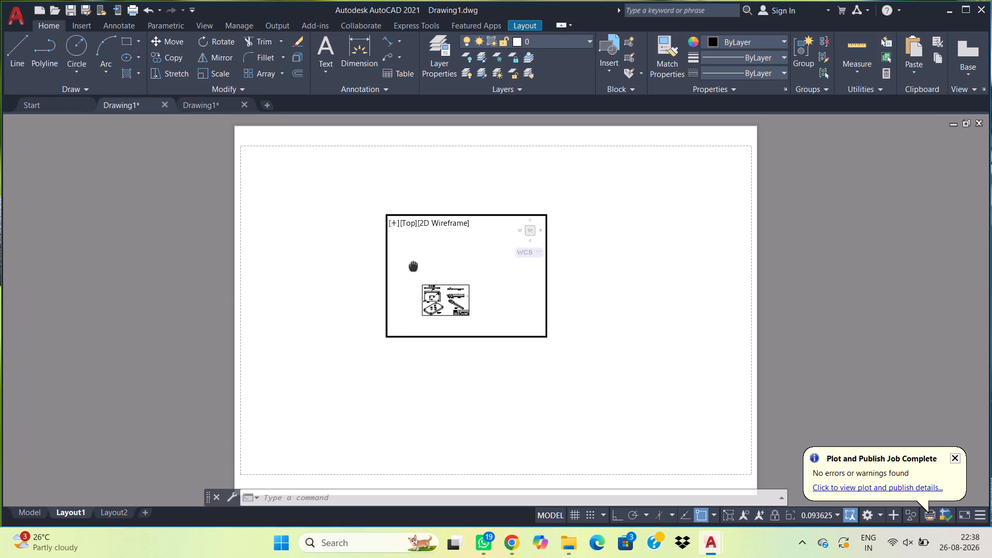
middle_click_drag(413, 266, 427, 245)
key("Escape")
key("Escape")
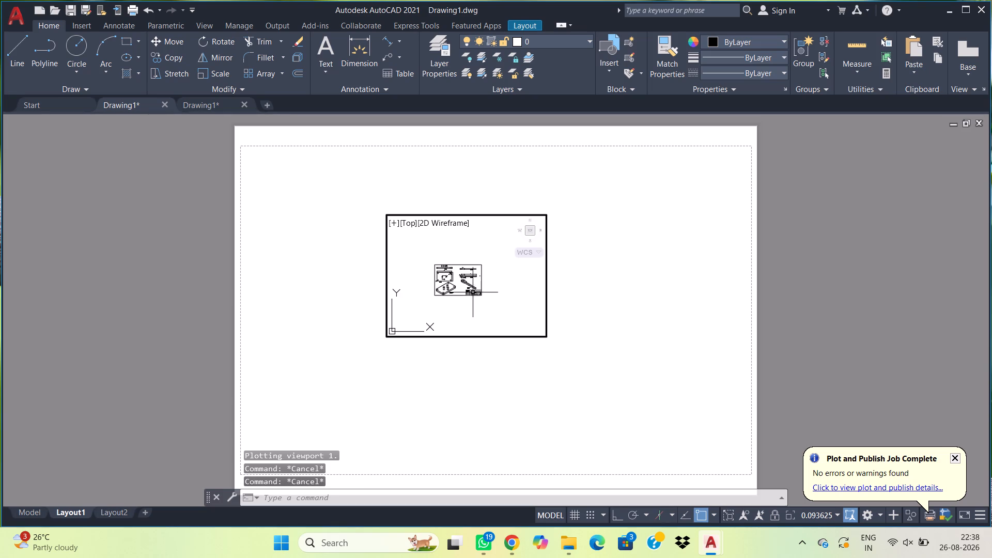
scroll(463, 293, "up", 2)
scroll(466, 278, "down", 1)
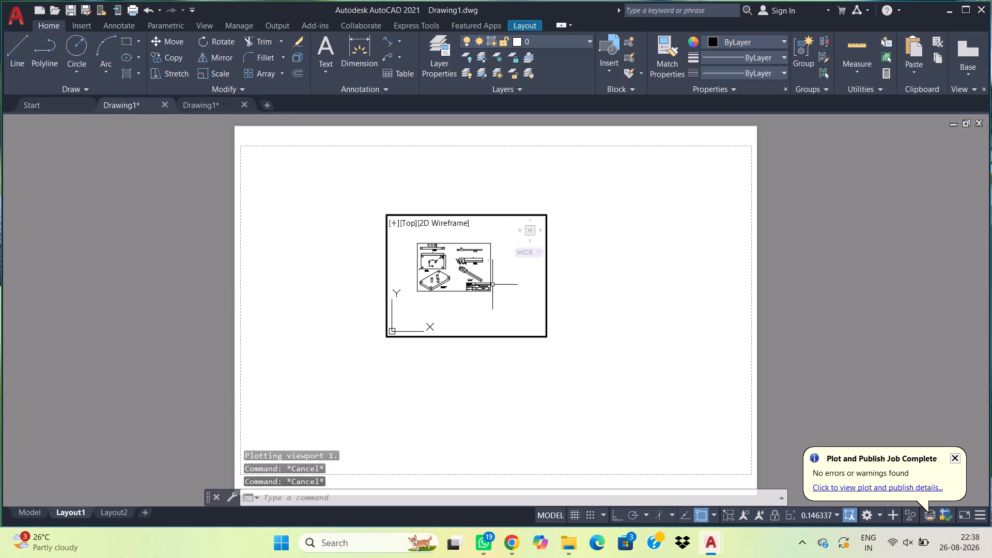
double_click(600, 255)
double_click(598, 262)
Activate the viewport containing the chain bender sheet to edit its model-space objects from Layout1.
scroll(477, 287, "up", 1)
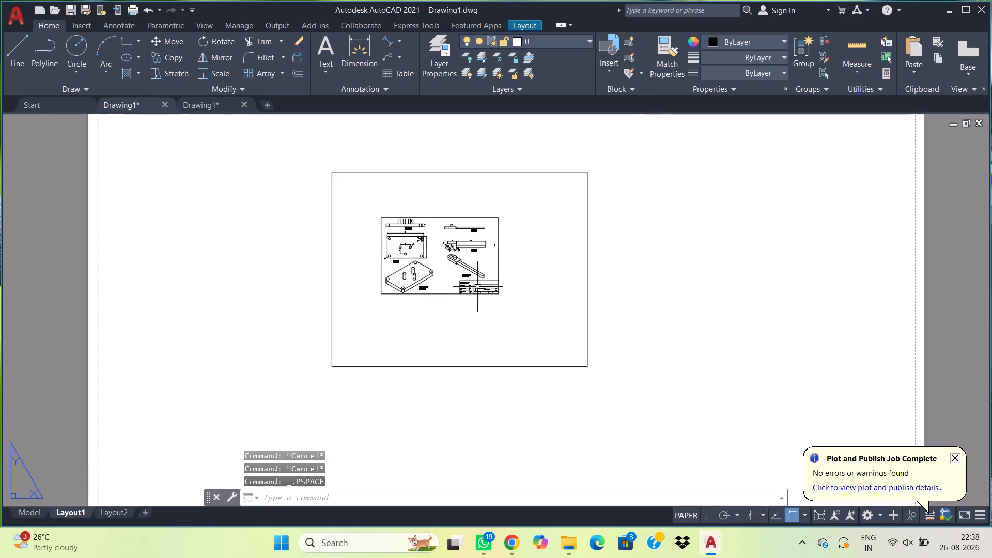
scroll(477, 287, "up", 1)
middle_click_drag(509, 271, 506, 319)
left_click(524, 356)
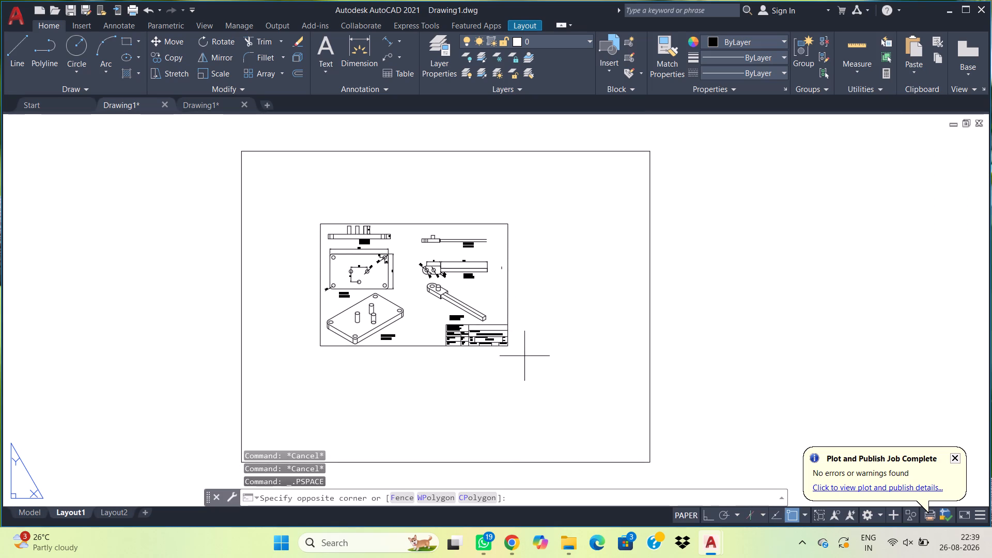
left_click(275, 210)
double_click(417, 260)
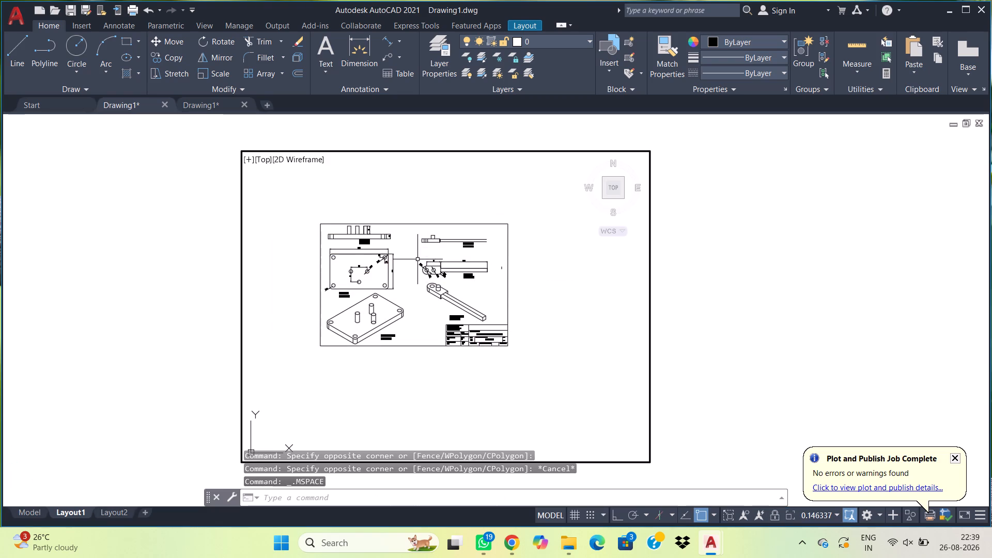
Select the sheet's border polyline and, with Ortho on, stretch its right edge to just inside the viewport's right edge.
left_click(508, 346)
key("Escape")
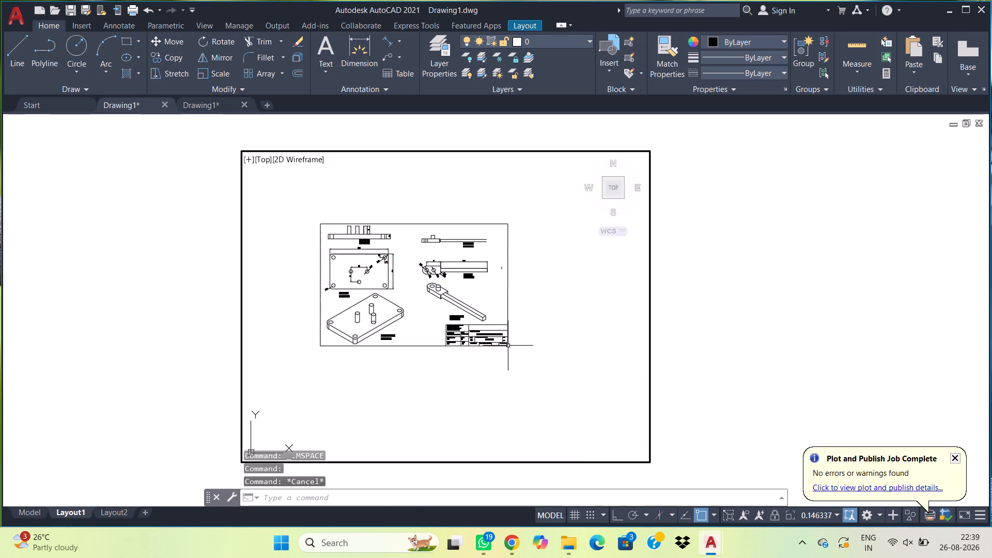
left_click(508, 346)
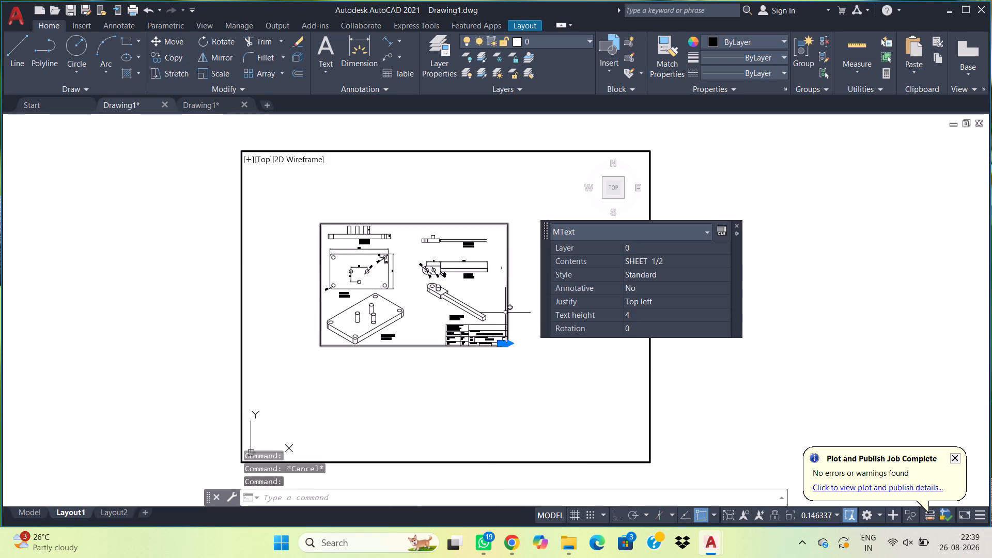
key("Escape")
left_click(512, 285)
left_click(502, 279)
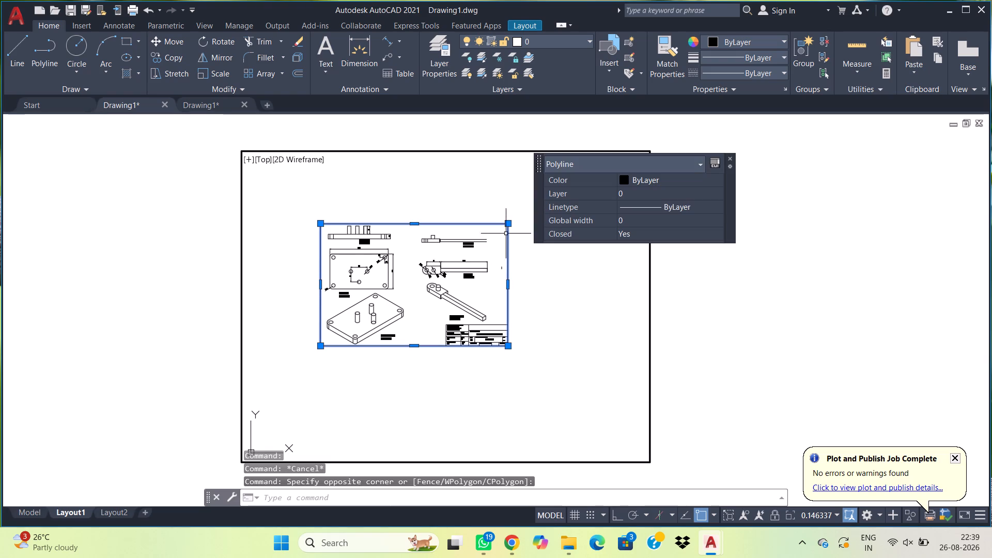
left_click(508, 283)
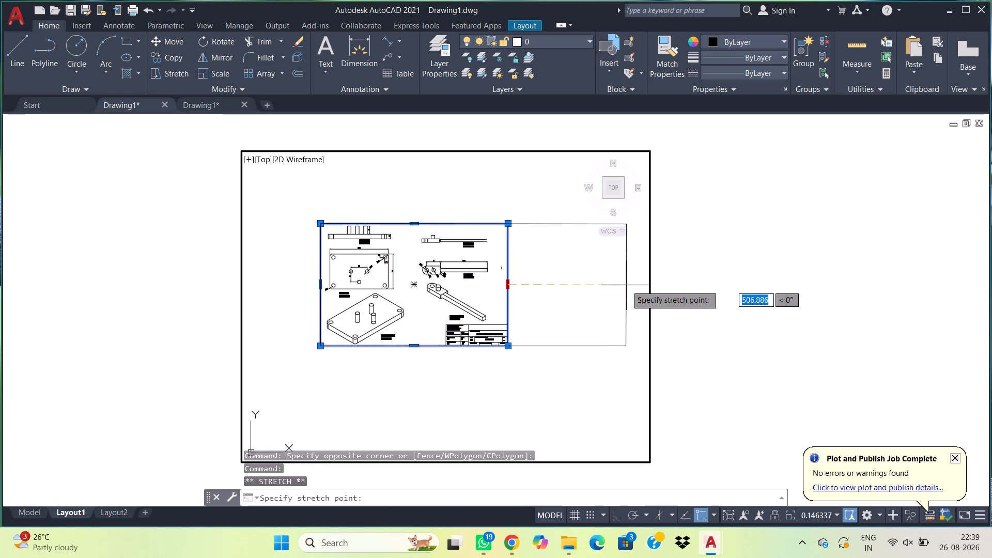
key("shift+F8")
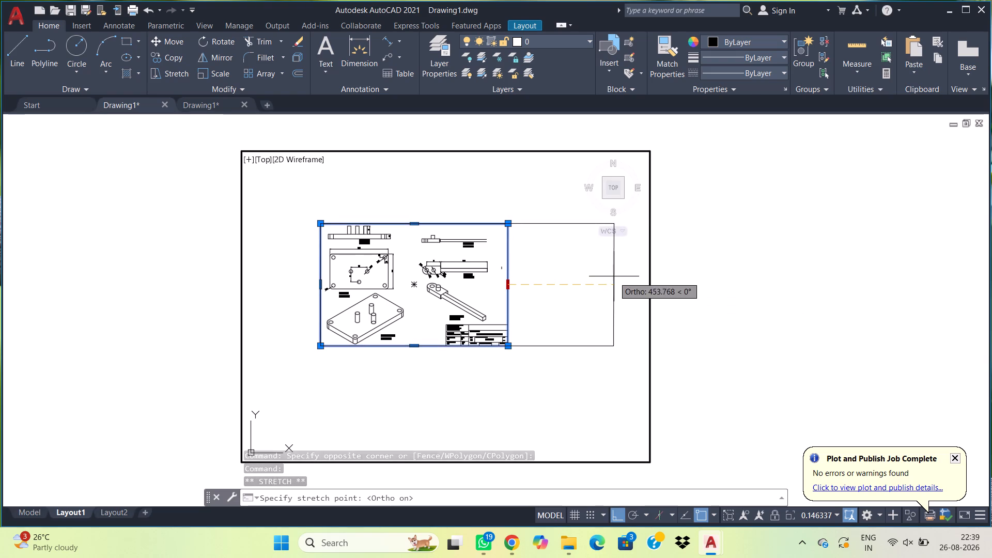
left_click(644, 271)
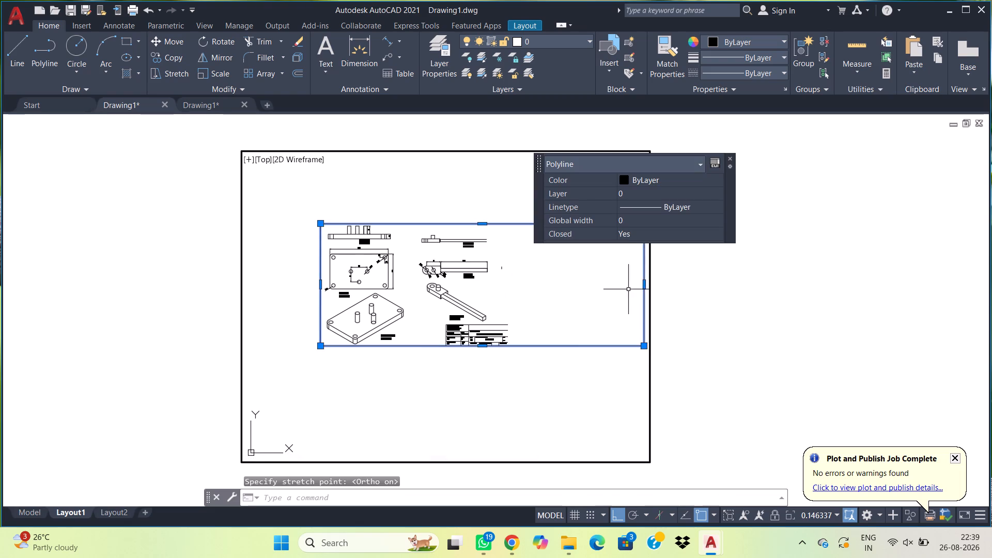
Stretch the border's bottom edge down about 477, its left edge near the viewport frame, and its top edge up about 255.
left_click(480, 346)
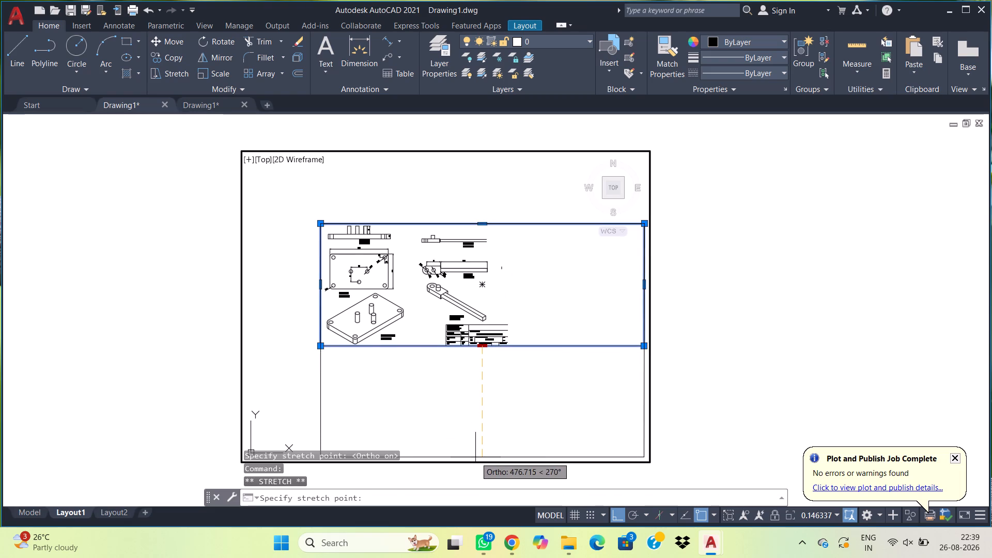
left_click(475, 457)
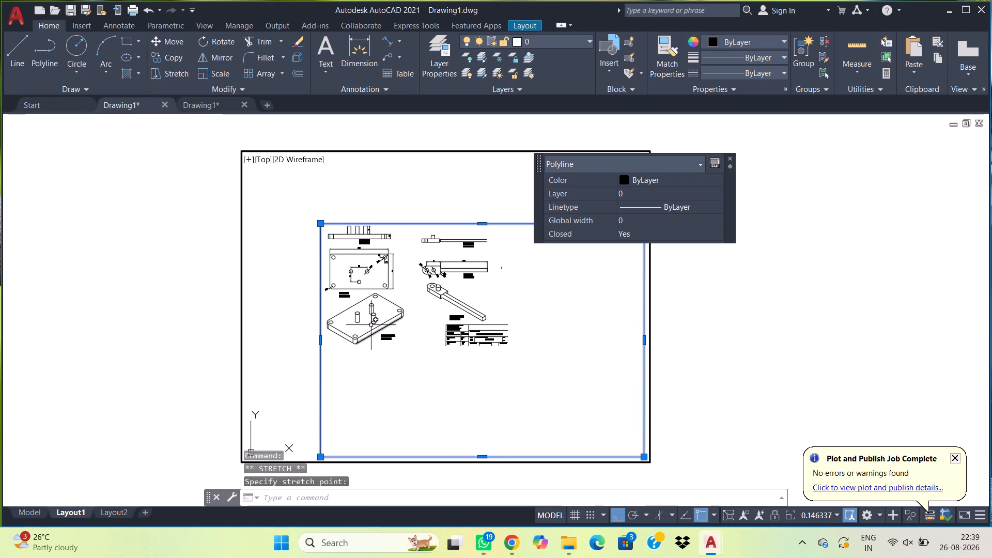
left_click(321, 340)
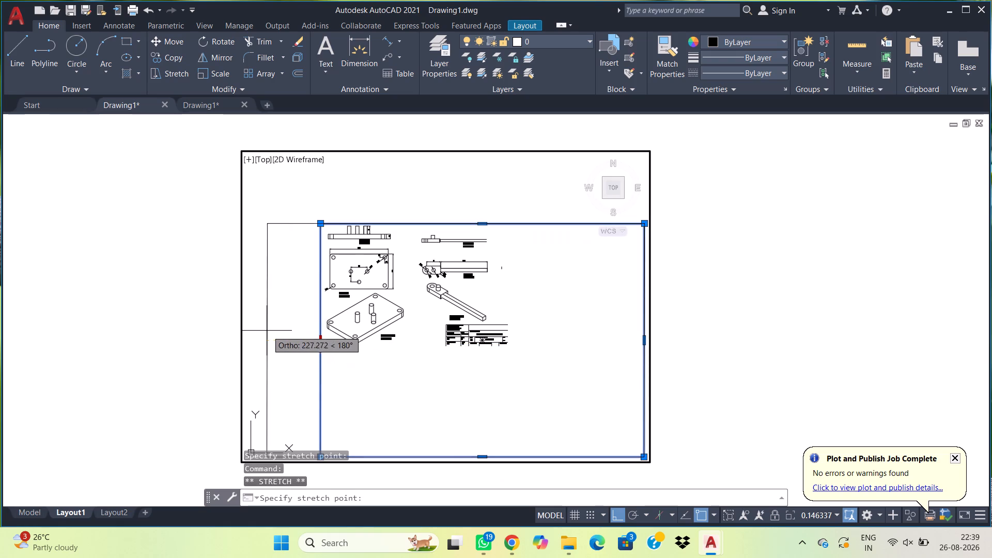
left_click(246, 322)
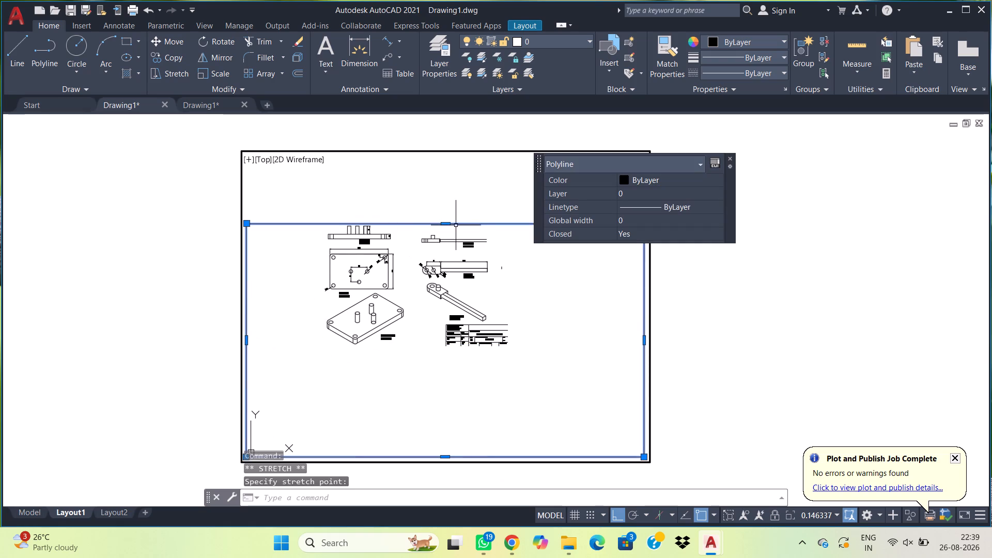
left_click(448, 223)
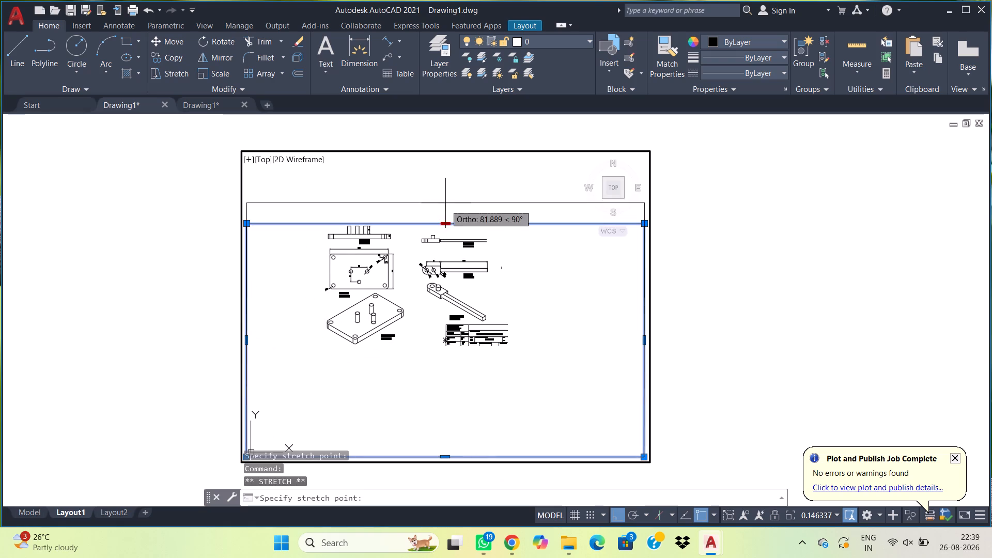
left_click(448, 164)
Finish editing the sheet border by clearing the selection of its polyline.
scroll(461, 357, "up", 1)
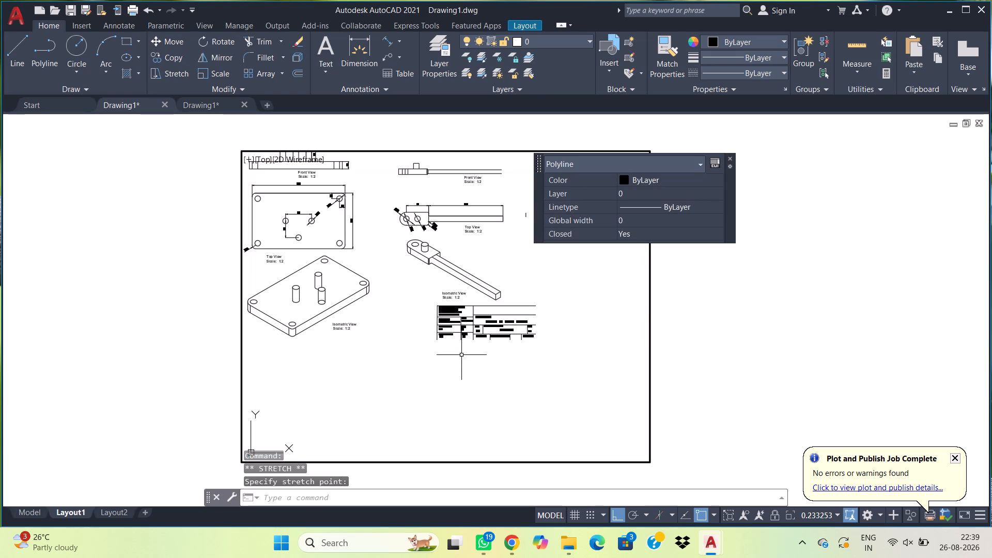
scroll(461, 355, "down", 1)
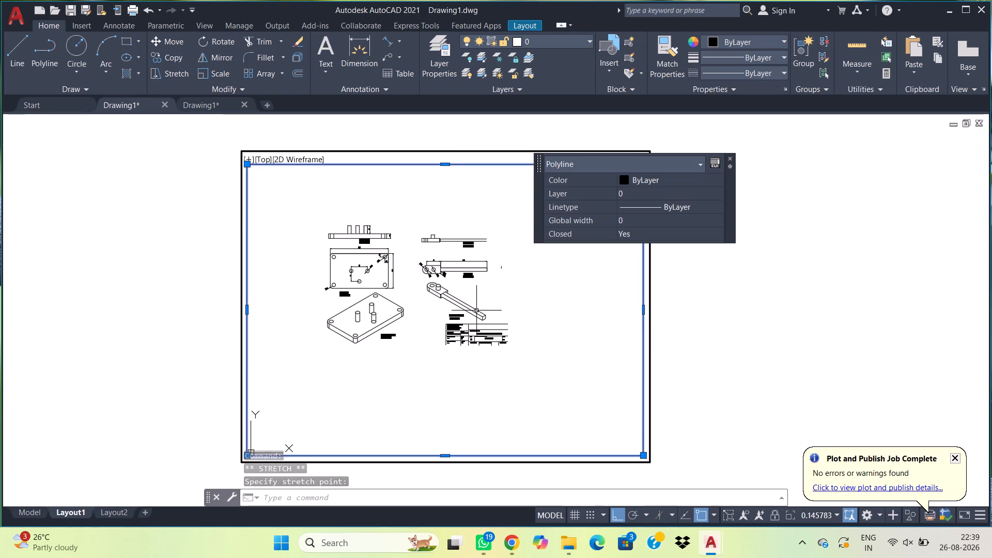
left_click(730, 156)
left_click(727, 158)
double_click(730, 157)
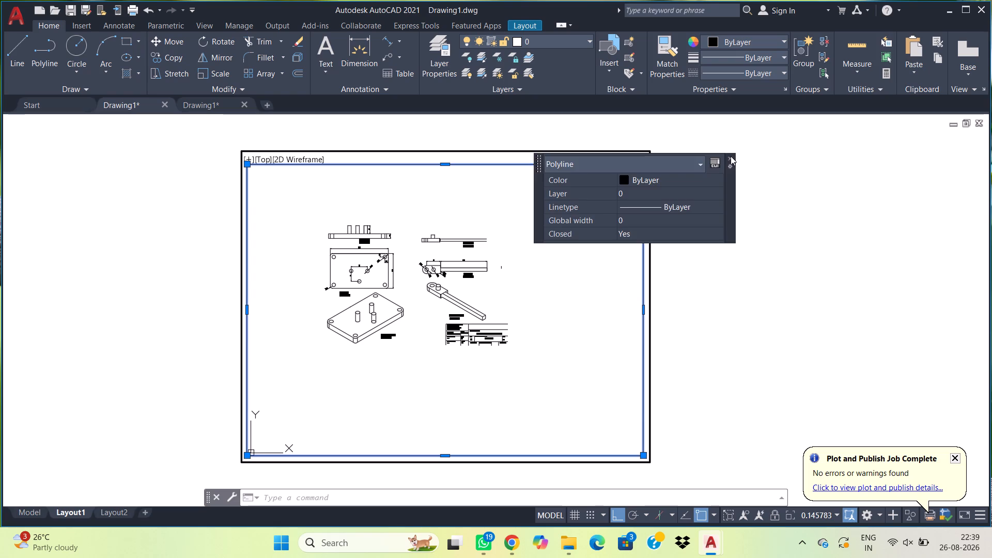
key("Escape")
key("Escape")
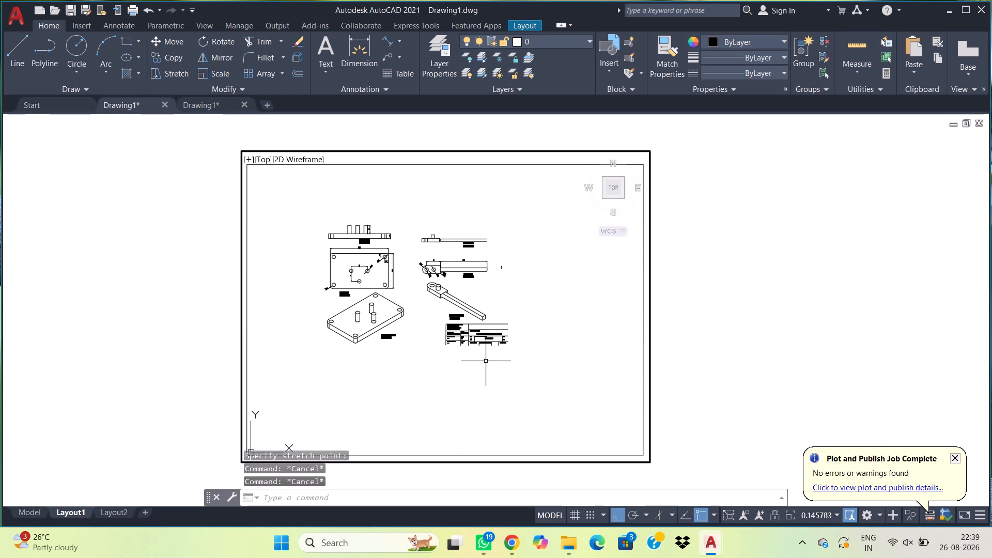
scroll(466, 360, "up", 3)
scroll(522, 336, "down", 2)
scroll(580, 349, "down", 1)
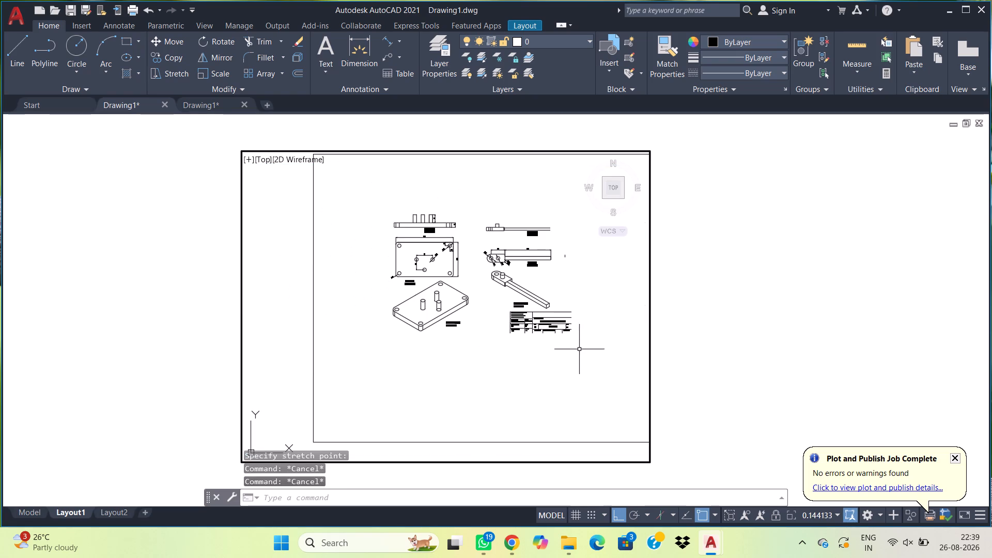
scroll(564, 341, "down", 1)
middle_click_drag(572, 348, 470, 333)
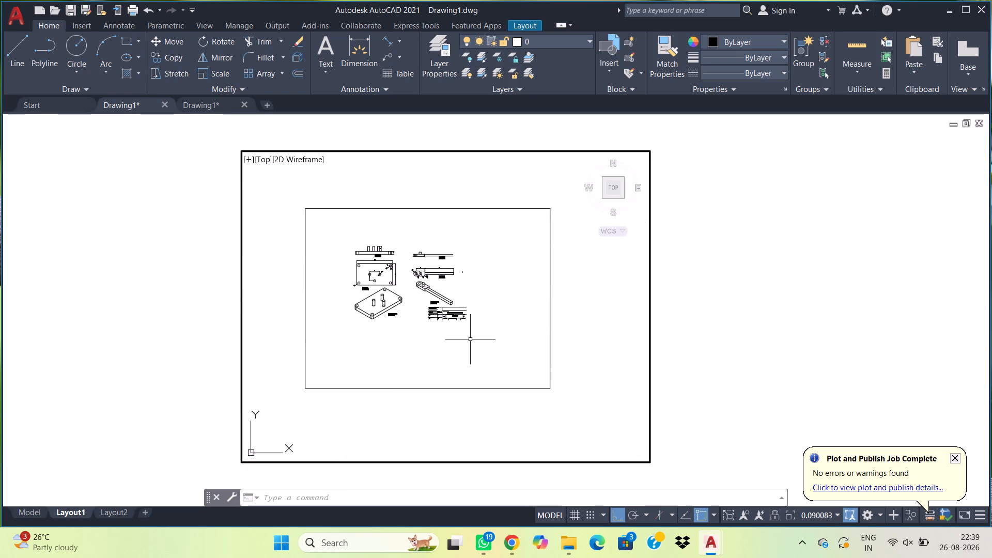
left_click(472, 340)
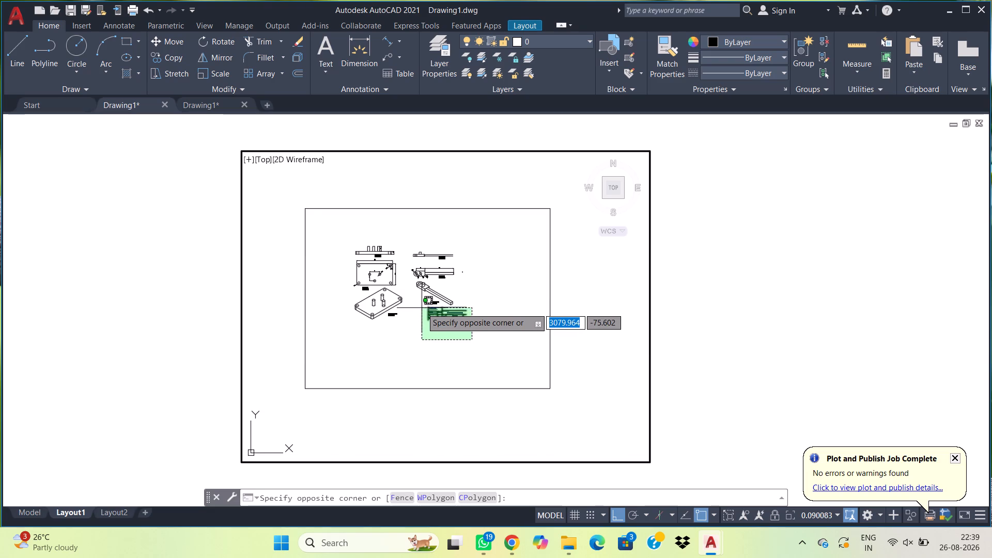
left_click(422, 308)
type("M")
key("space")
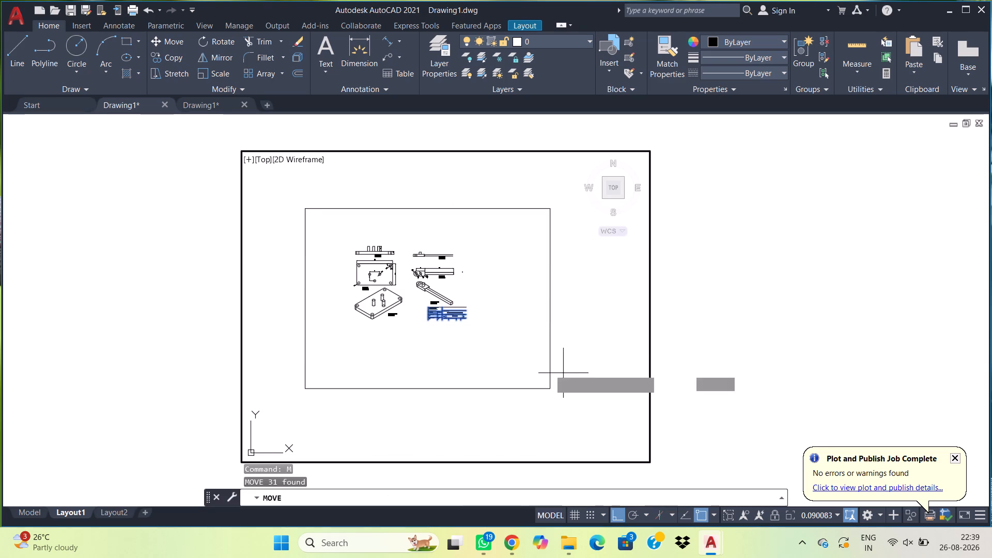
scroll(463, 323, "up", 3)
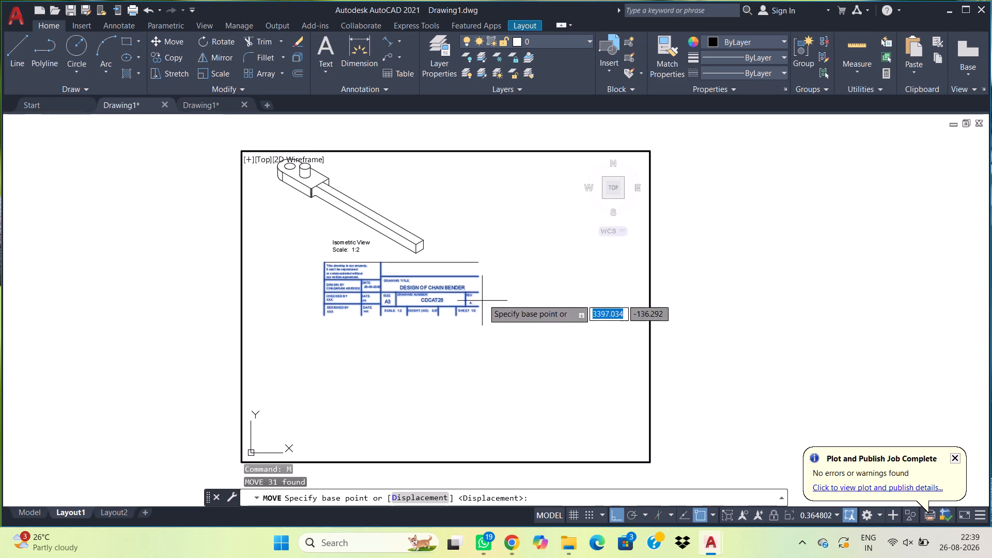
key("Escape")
Move the complete title block by its upper-right corner to near the border's lower-right corner, with Ortho off.
left_click_drag(498, 352, 485, 348)
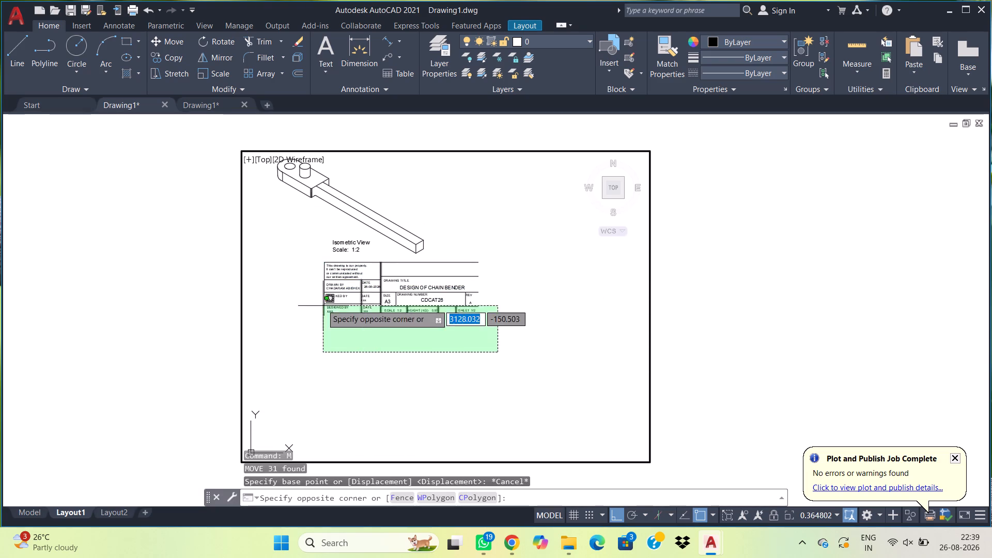
left_click(312, 258)
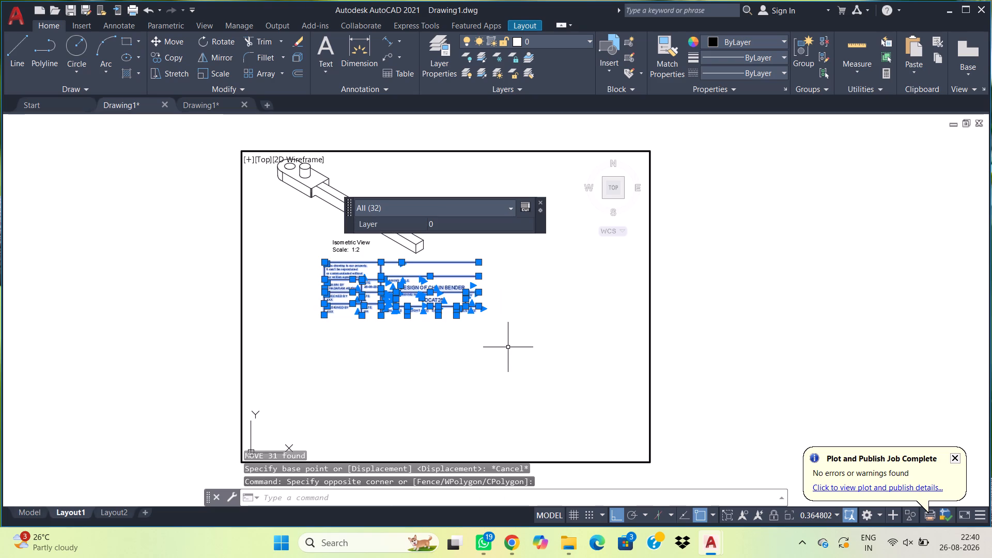
key("m")
key("space")
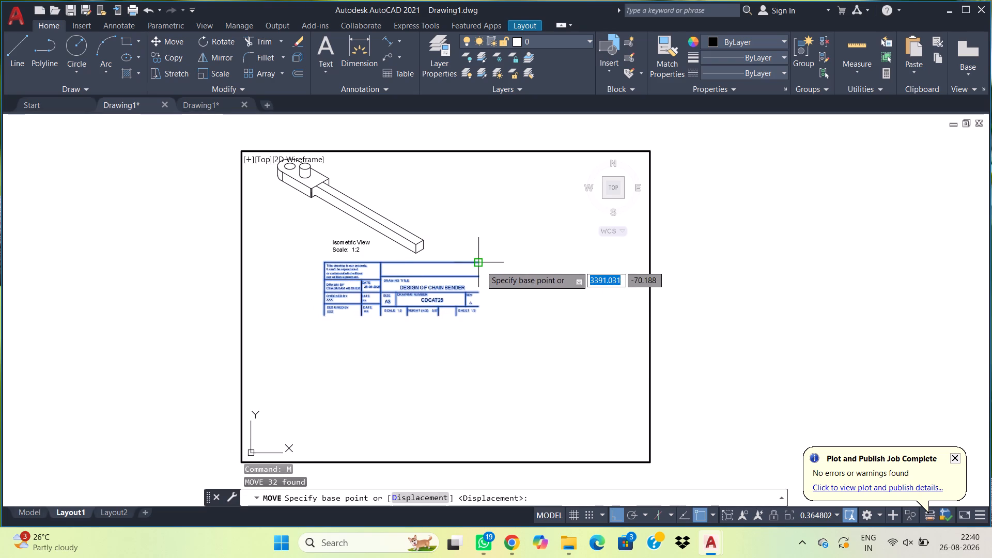
left_click(481, 266)
scroll(515, 302, "down", 1)
scroll(553, 343, "down", 2)
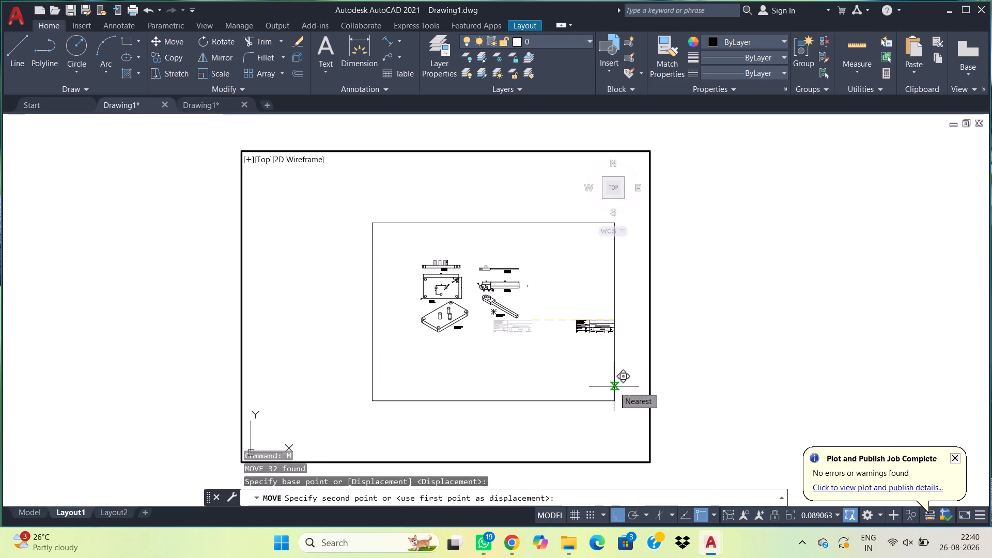
key("shift+F8")
scroll(595, 369, "up", 1)
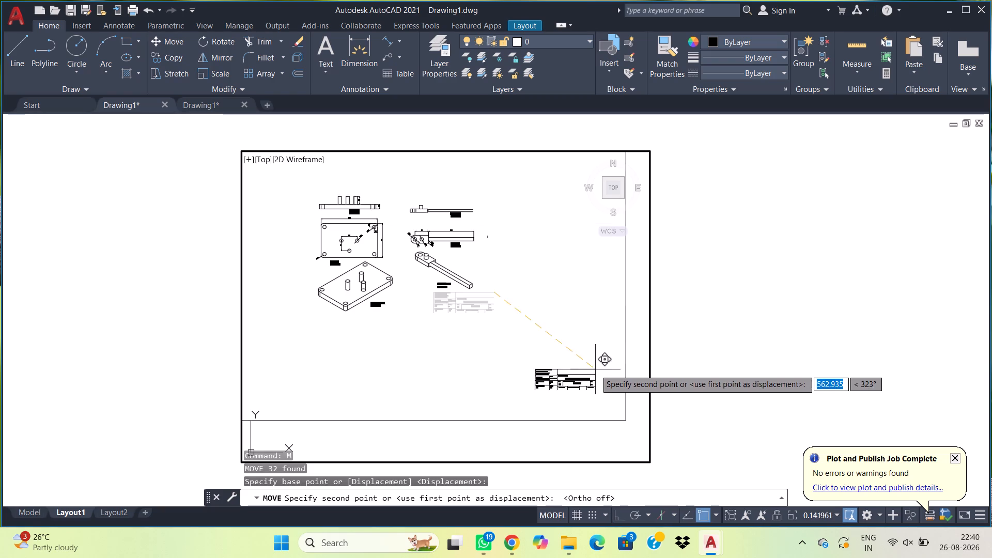
scroll(603, 383, "up", 2)
scroll(610, 390, "down", 1)
middle_click_drag(607, 383, 588, 290)
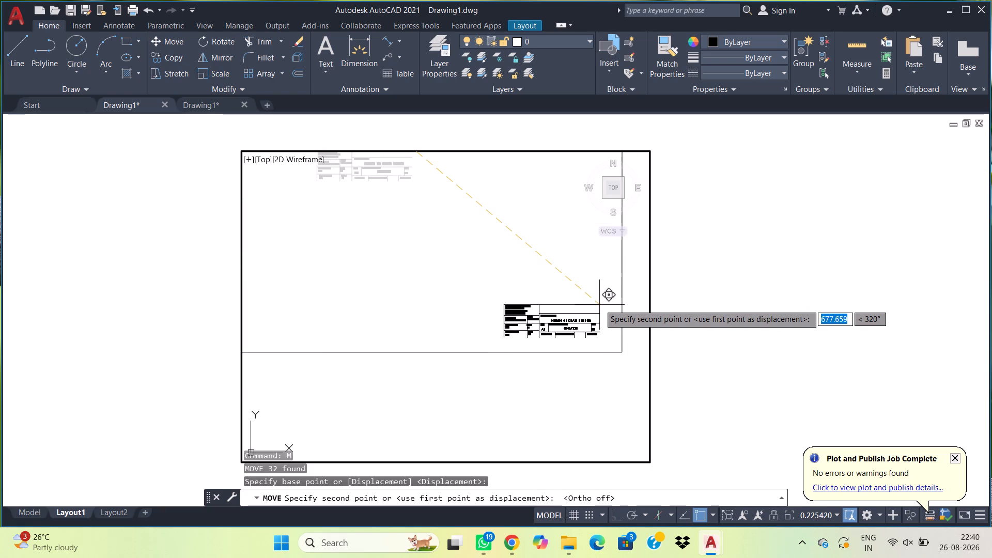
left_click(596, 303)
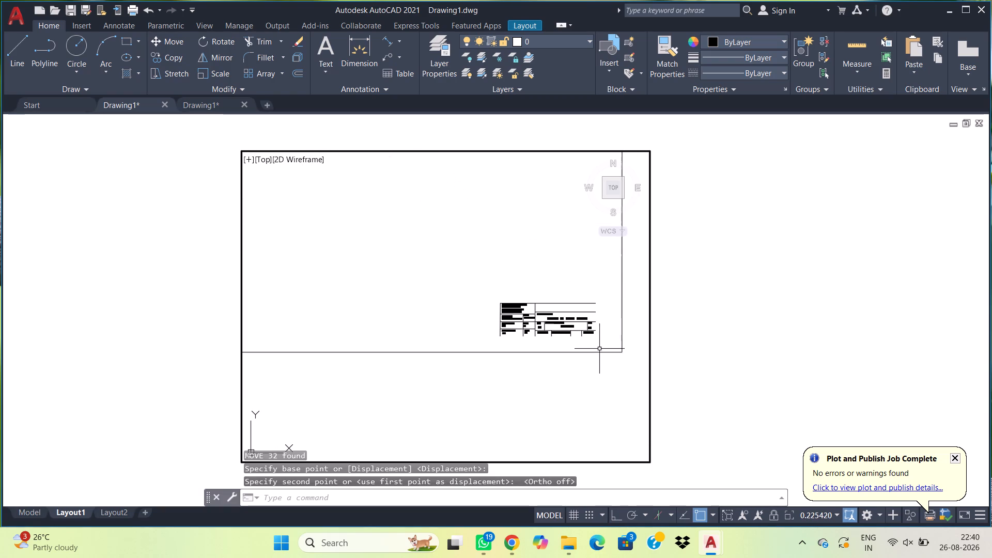
key("Escape")
Move the title block so that its upper-right endpoint lands on the sheet border's right edge.
scroll(588, 341, "up", 2)
middle_click_drag(584, 340, 554, 338)
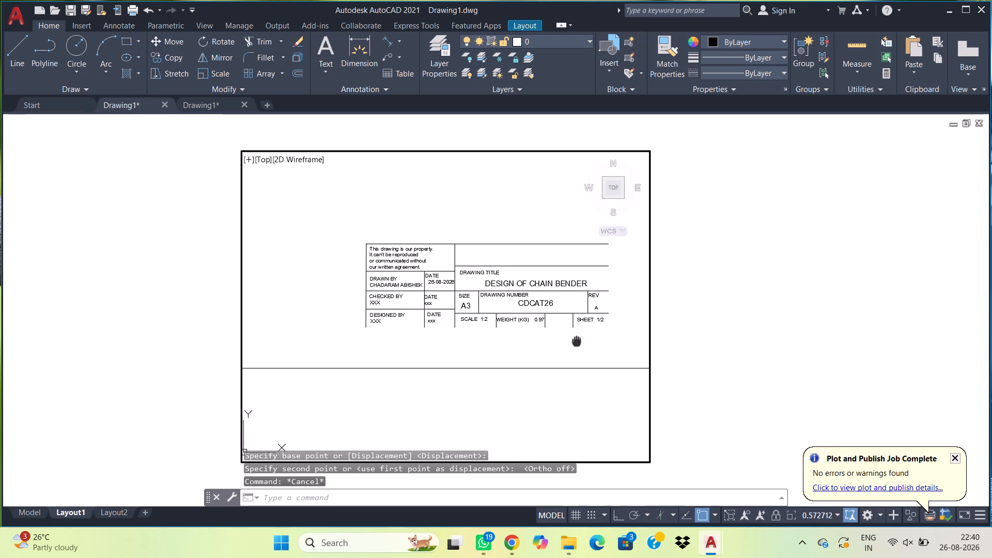
middle_click_drag(554, 338, 521, 335)
left_click(572, 339)
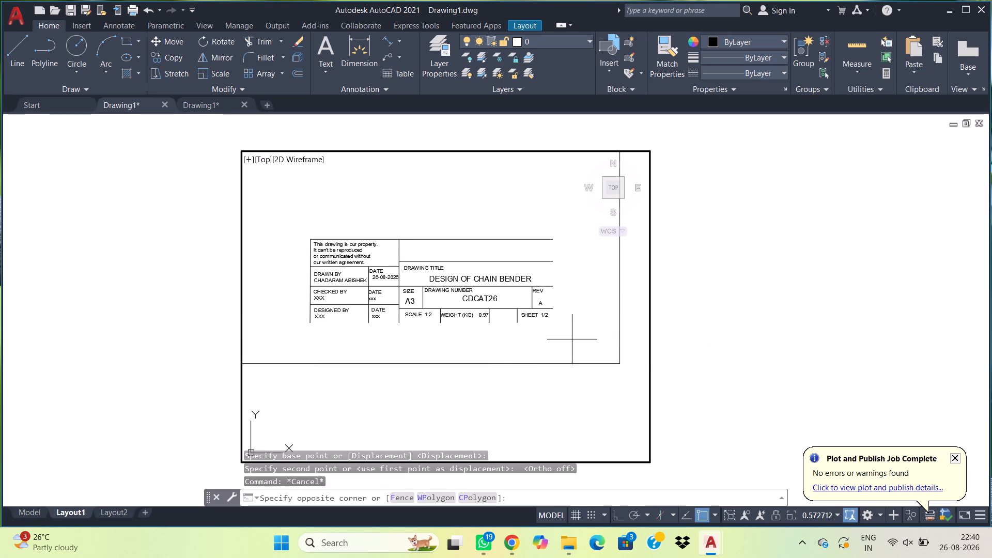
left_click(299, 220)
type("M")
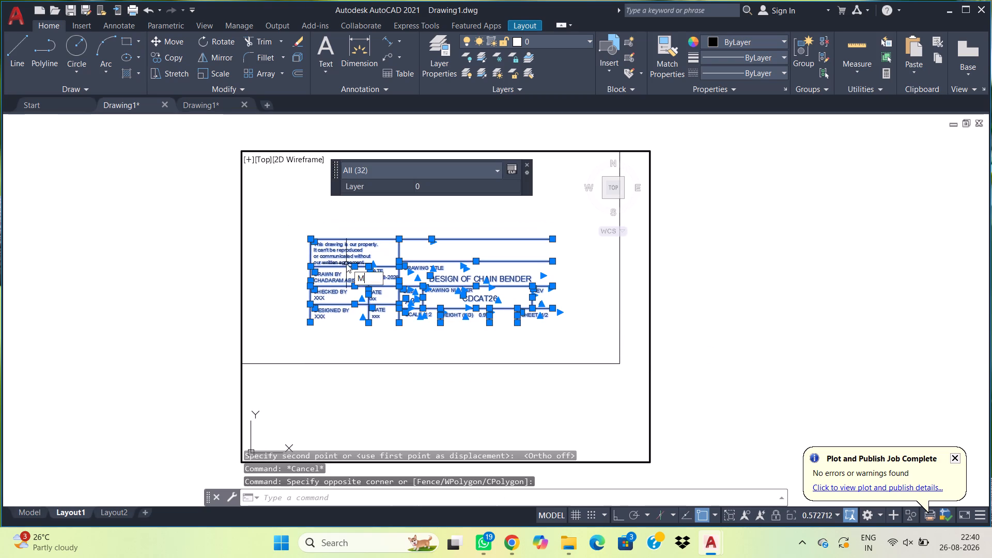
key("space")
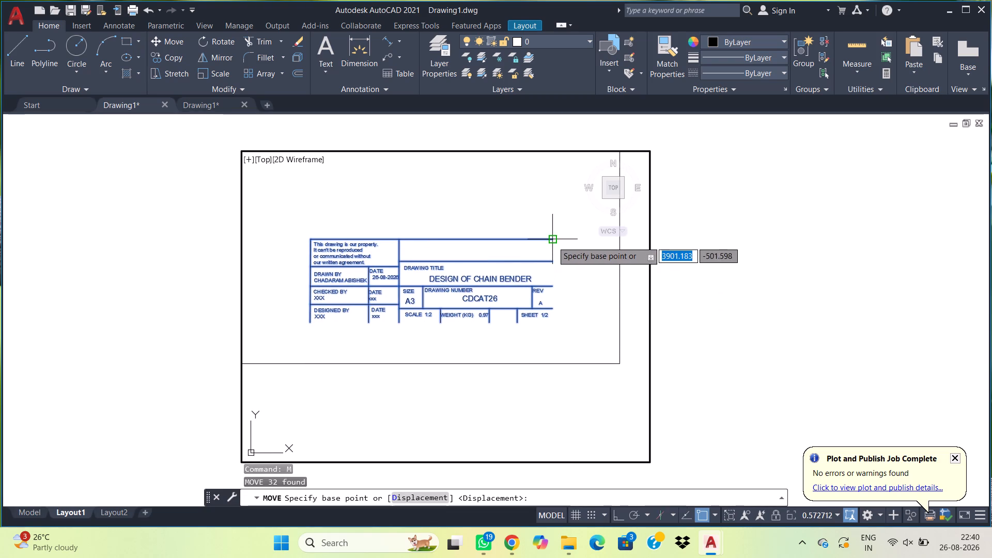
left_click(552, 241)
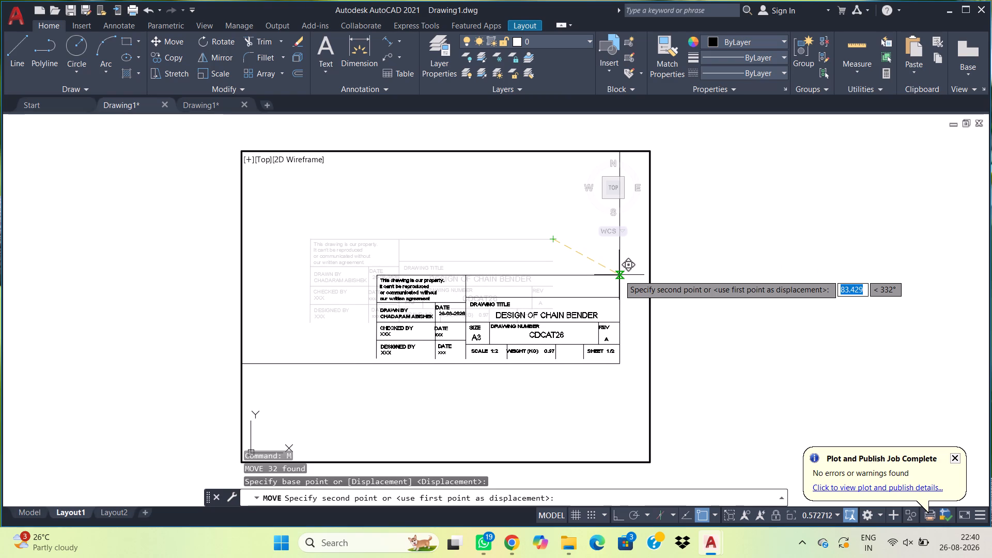
left_click(619, 275)
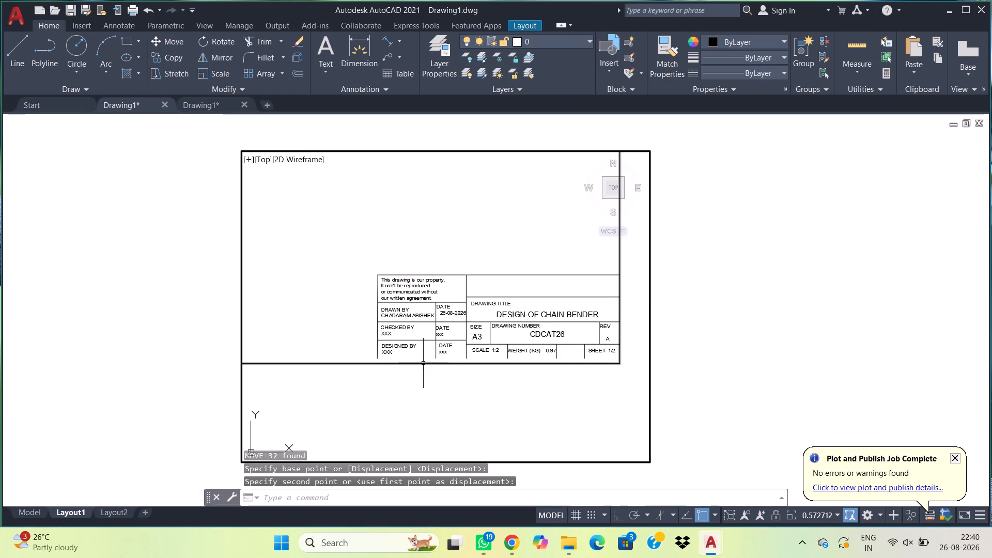
Move the title block straight down about 6 units so its lower-left endpoint meets the border's bottom edge.
left_click_drag(344, 247, 347, 252)
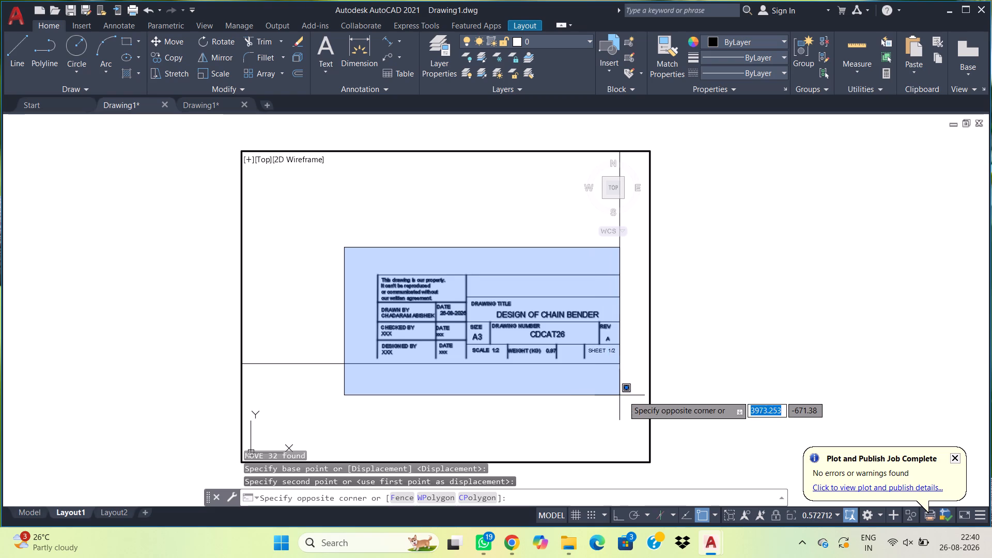
left_click(639, 398)
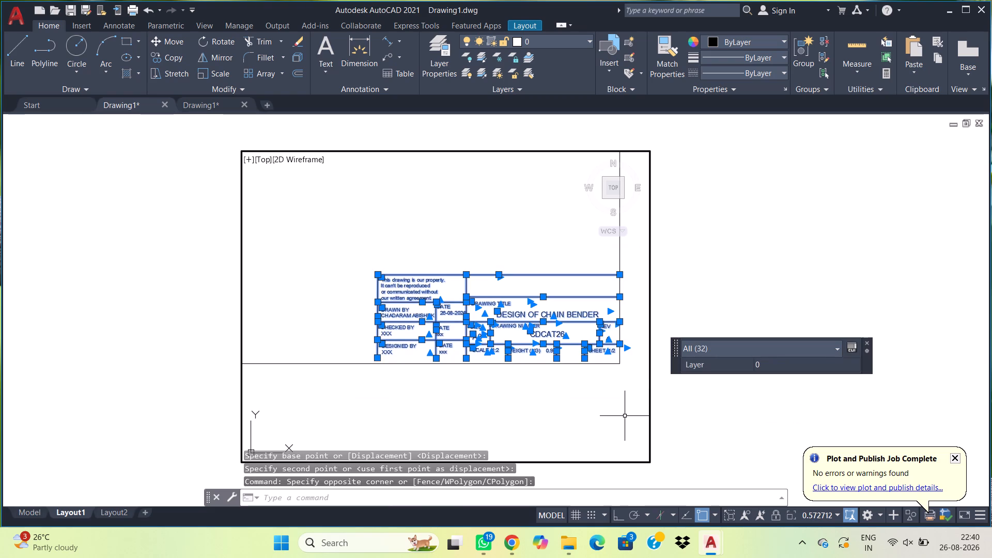
key("m")
key("space")
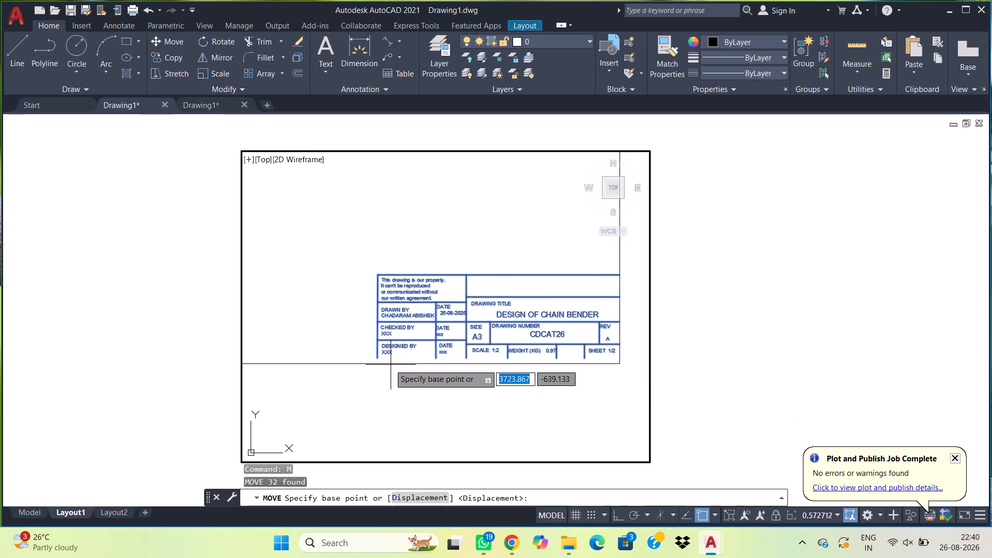
left_click(380, 359)
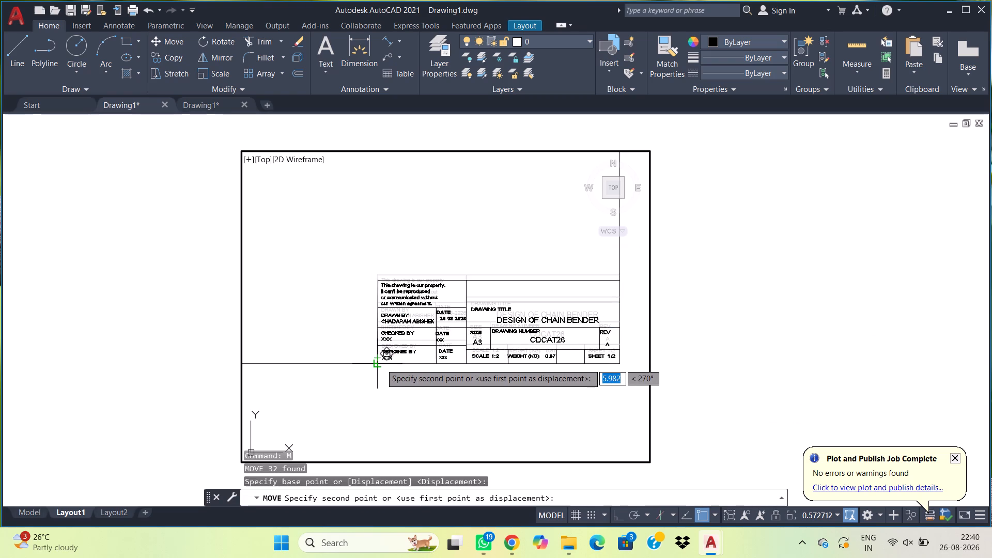
left_click(381, 363)
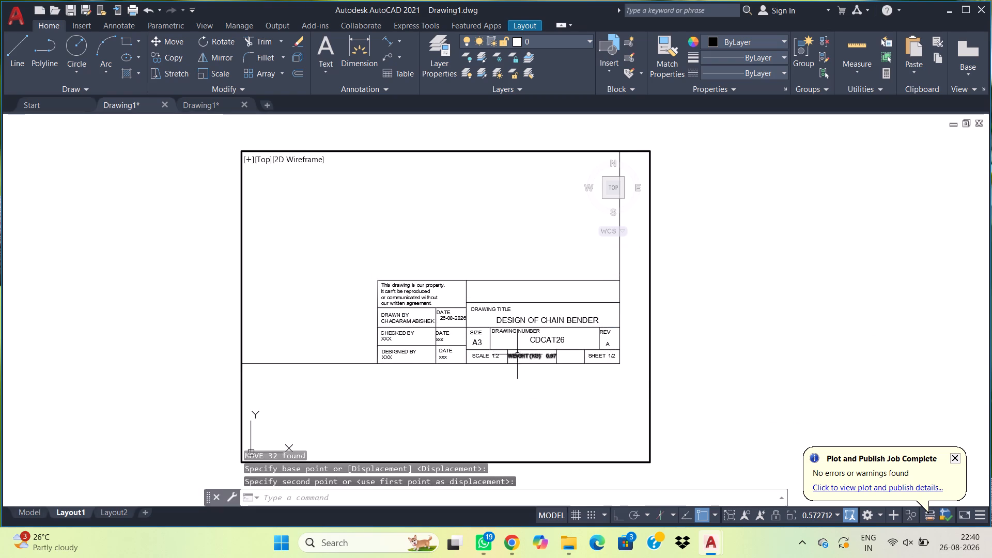
key("Escape")
Fit and centre the whole bordered sheet, including the title block, inside the Layout1 viewport.
scroll(368, 316, "down", 4)
middle_click_drag(332, 301, 549, 394)
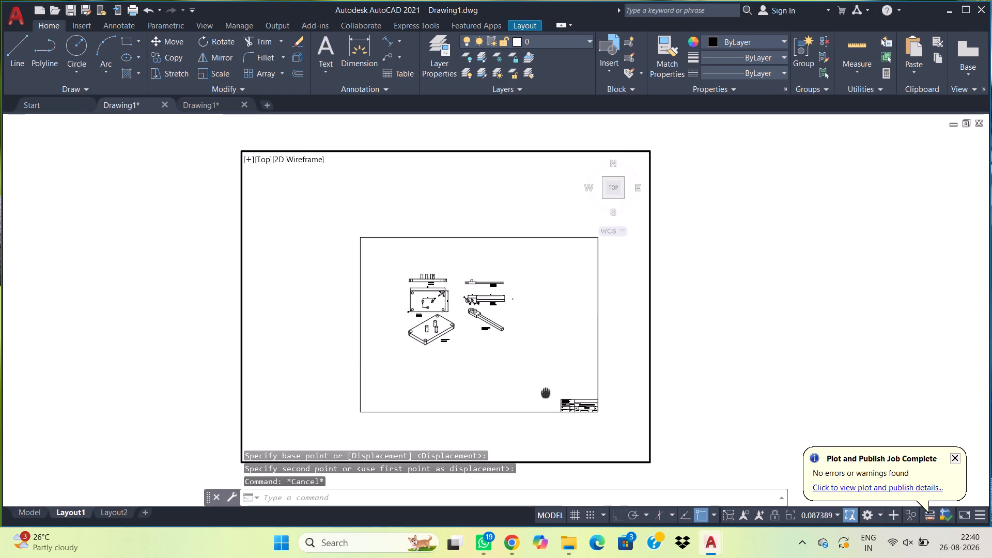
middle_click_drag(549, 394, 504, 353)
scroll(456, 340, "up", 1)
middle_click_drag(425, 317, 447, 361)
scroll(440, 345, "down", 1)
scroll(440, 343, "up", 1)
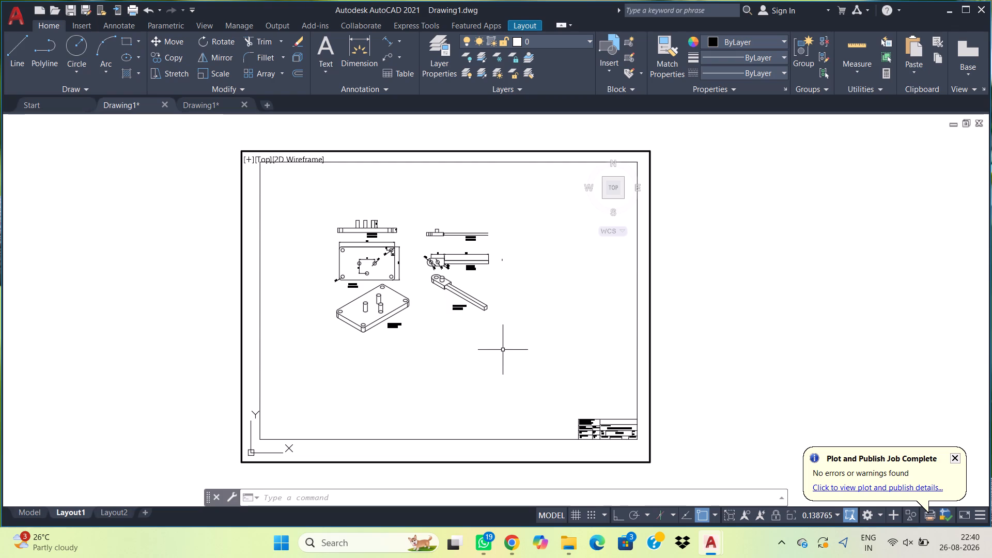
Preview the Layout1 plot on ISO A3 landscape at 1:2 scale and close the plot setup without plotting.
key("ctrl+p")
left_click(481, 303)
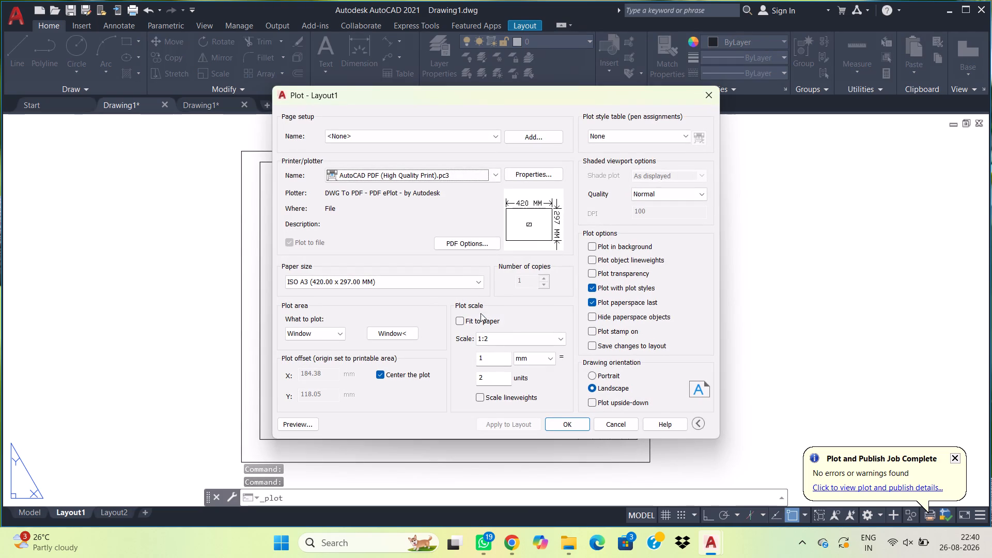
left_click(316, 425)
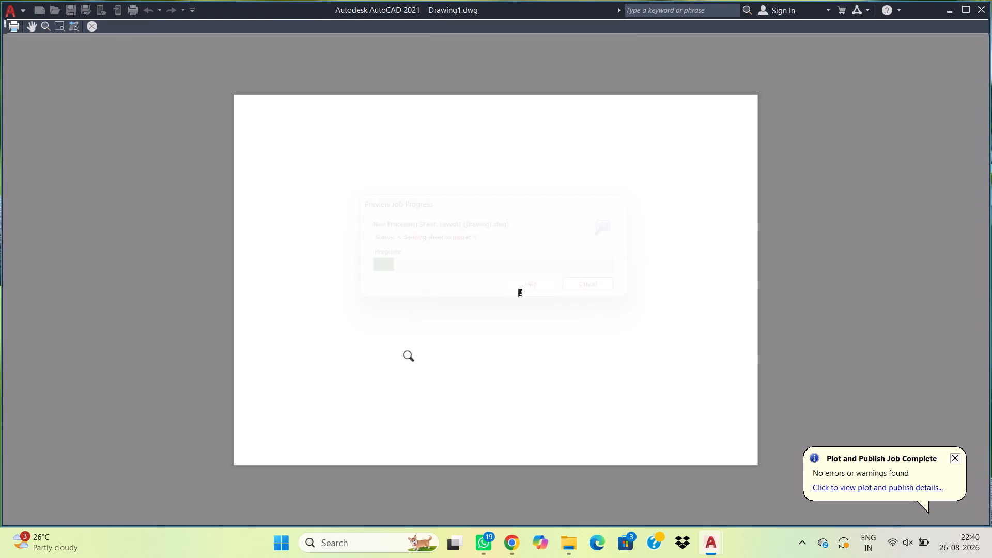
left_click(97, 30)
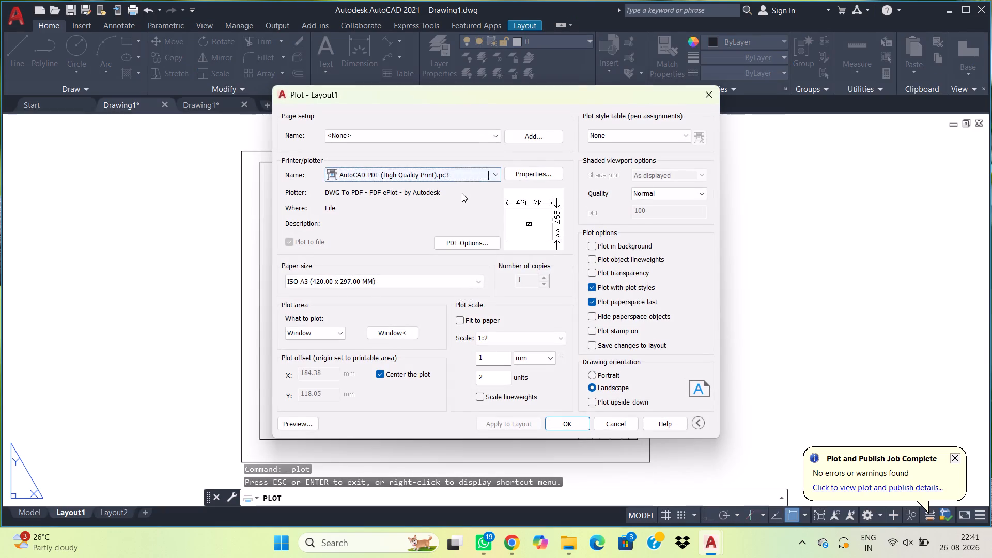
left_click(705, 95)
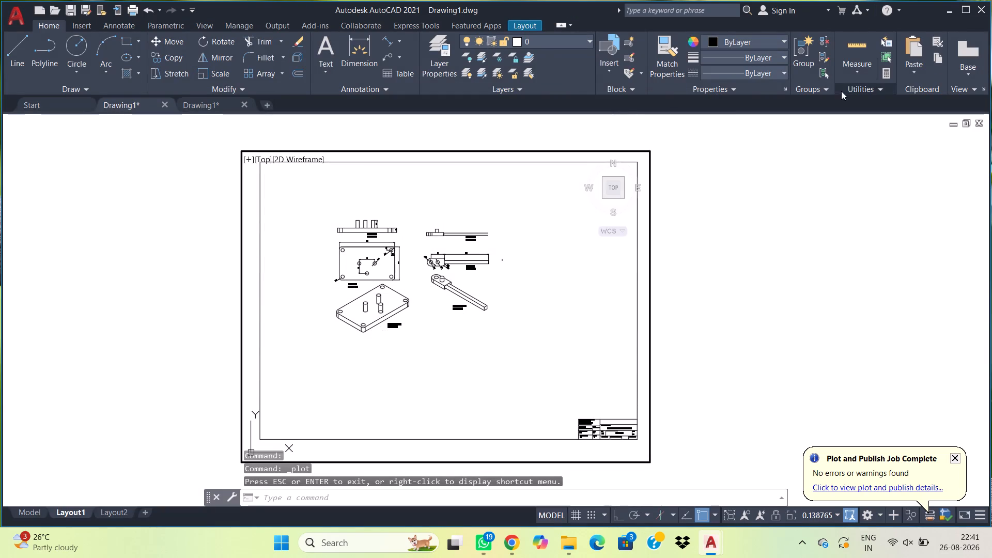
Minimise AutoCAD and open the Fuji application from the desktop.
left_click(955, 11)
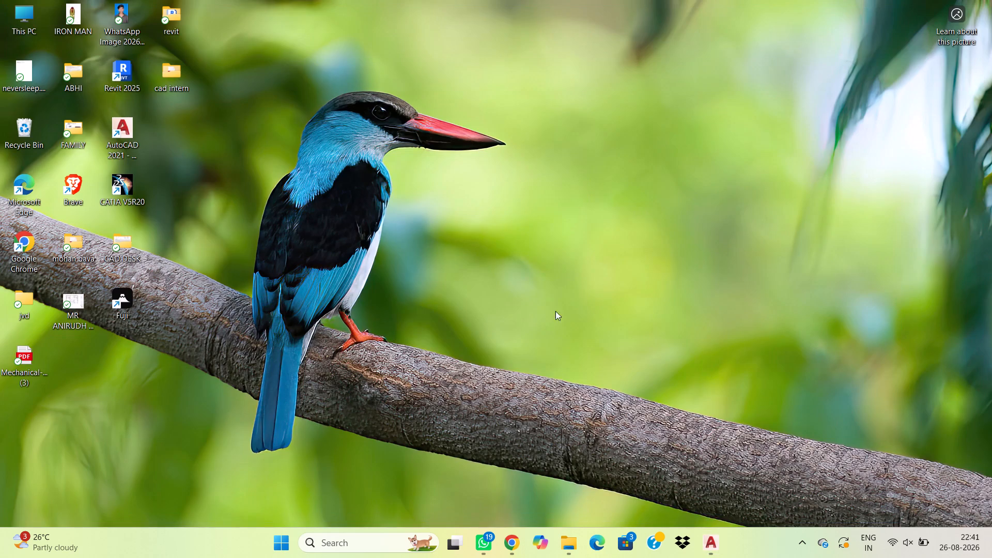
double_click(123, 299)
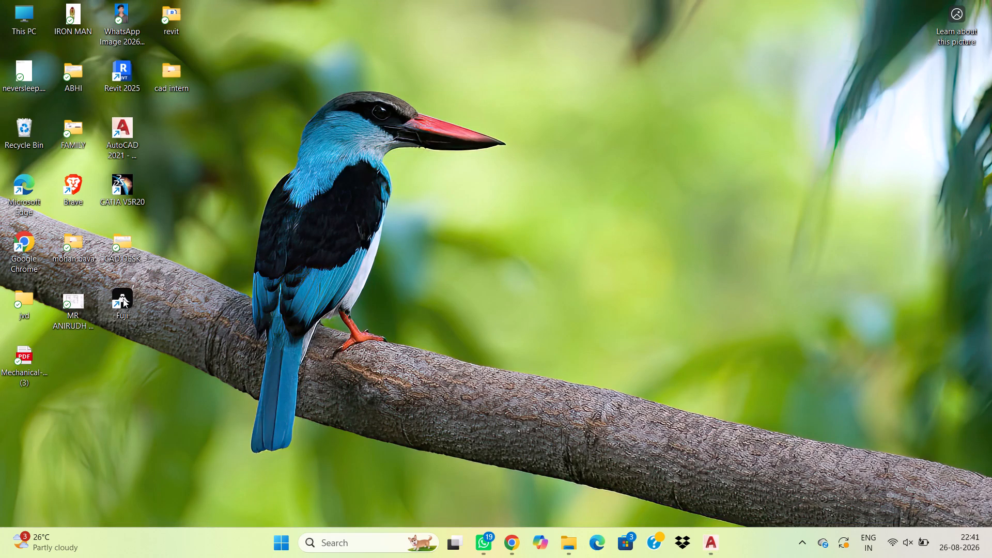